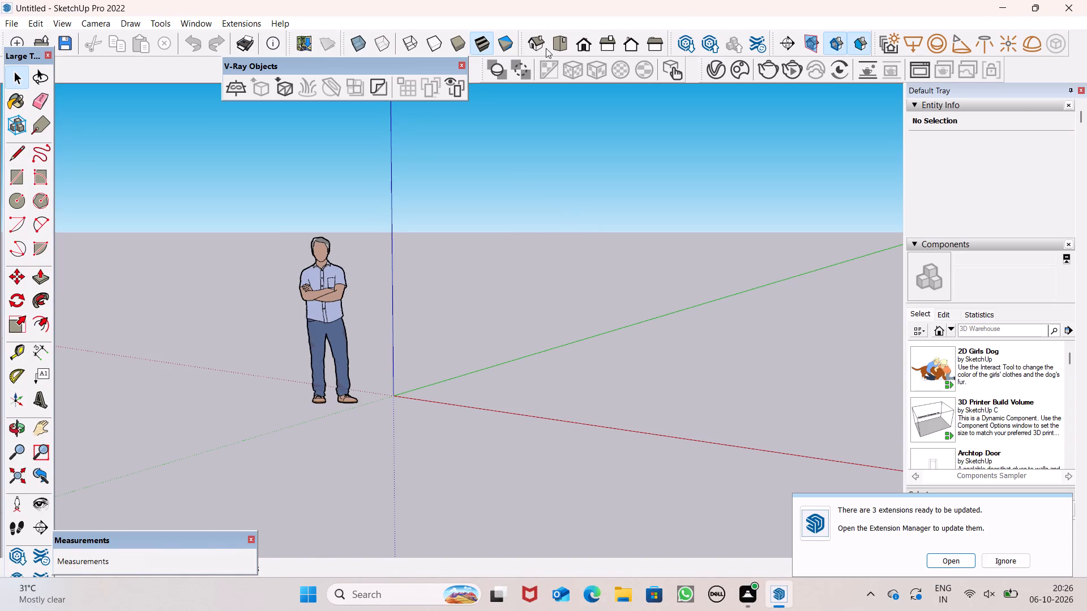
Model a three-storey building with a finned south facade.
Switch the model to the top view and zoom out for drawing on the ground plane.
{"action": "left_click", "coordinate": [560, 46]}
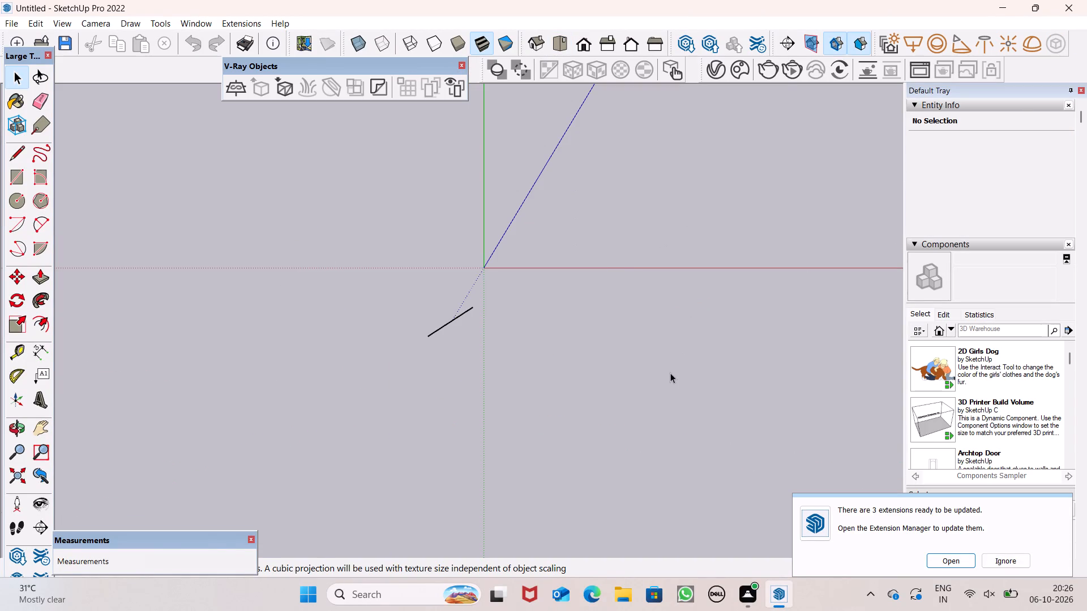
{"action": "scroll", "coordinate": [670, 375], "scroll_direction": "down", "scroll_amount": 12}
{"action": "scroll", "coordinate": [538, 377], "scroll_direction": "down", "scroll_amount": 3}
{"action": "scroll", "coordinate": [513, 377], "scroll_direction": "up", "scroll_amount": 1}
{"action": "scroll", "coordinate": [502, 376], "scroll_direction": "down", "scroll_amount": 1}
{"action": "scroll", "coordinate": [349, 261], "scroll_direction": "down", "scroll_amount": 7}
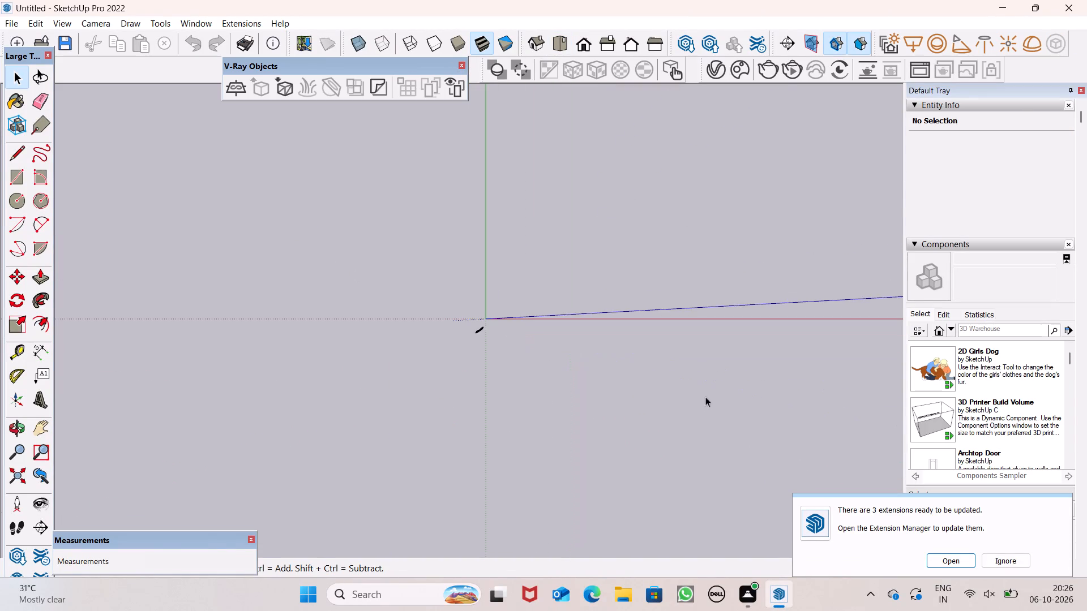
Ignore the extension update notice.
{"action": "left_click_drag", "start_coordinate": [989, 560], "coordinate": [987, 551]}
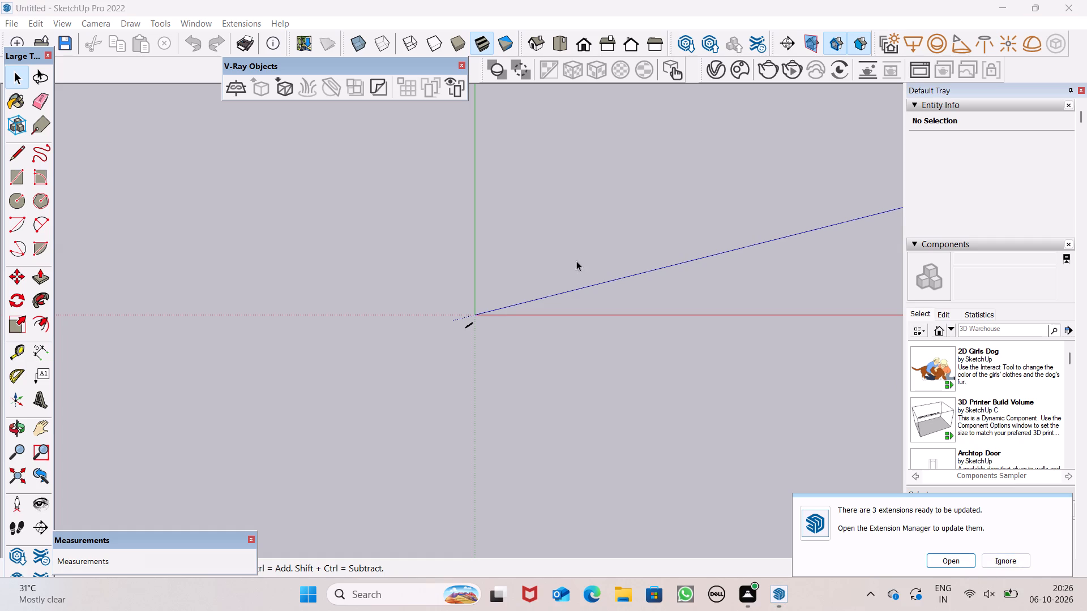
{"action": "scroll", "coordinate": [447, 312], "scroll_direction": "down", "scroll_amount": 7}
{"action": "scroll", "coordinate": [502, 368], "scroll_direction": "down", "scroll_amount": 6}
{"action": "left_click", "coordinate": [1003, 560]}
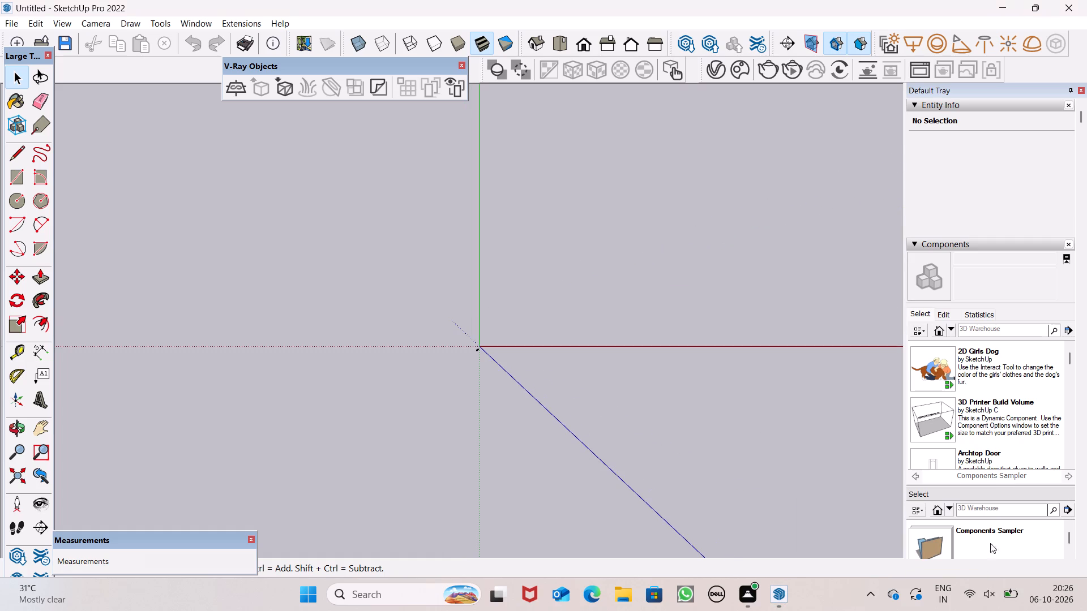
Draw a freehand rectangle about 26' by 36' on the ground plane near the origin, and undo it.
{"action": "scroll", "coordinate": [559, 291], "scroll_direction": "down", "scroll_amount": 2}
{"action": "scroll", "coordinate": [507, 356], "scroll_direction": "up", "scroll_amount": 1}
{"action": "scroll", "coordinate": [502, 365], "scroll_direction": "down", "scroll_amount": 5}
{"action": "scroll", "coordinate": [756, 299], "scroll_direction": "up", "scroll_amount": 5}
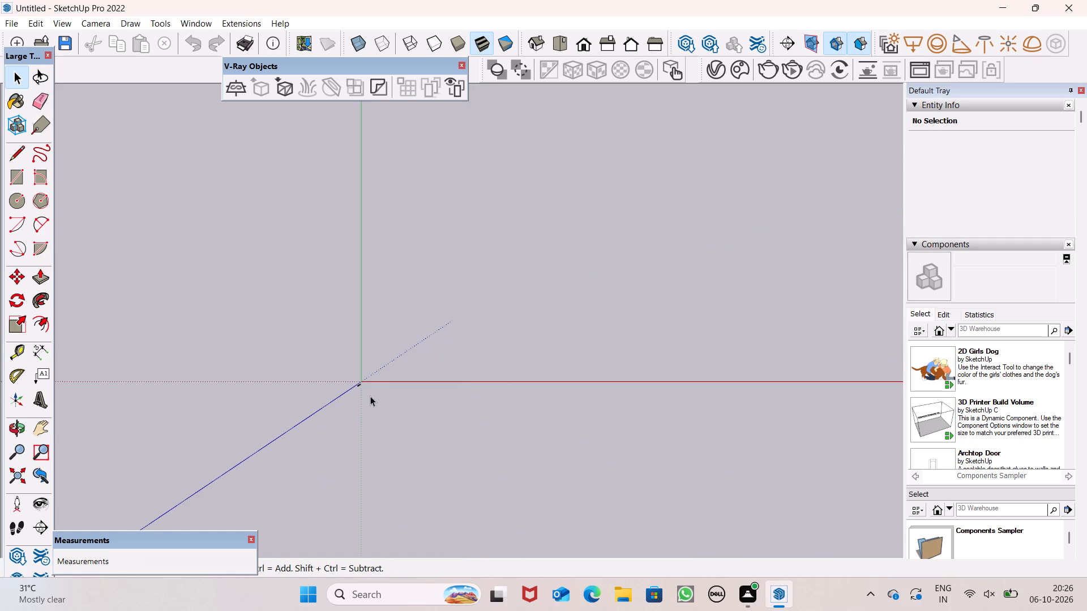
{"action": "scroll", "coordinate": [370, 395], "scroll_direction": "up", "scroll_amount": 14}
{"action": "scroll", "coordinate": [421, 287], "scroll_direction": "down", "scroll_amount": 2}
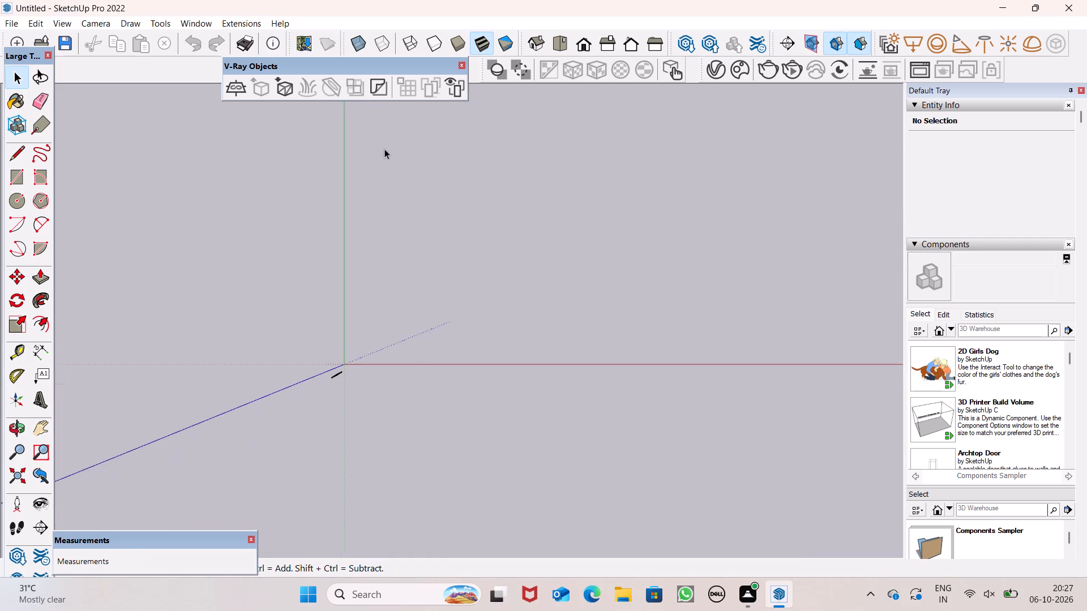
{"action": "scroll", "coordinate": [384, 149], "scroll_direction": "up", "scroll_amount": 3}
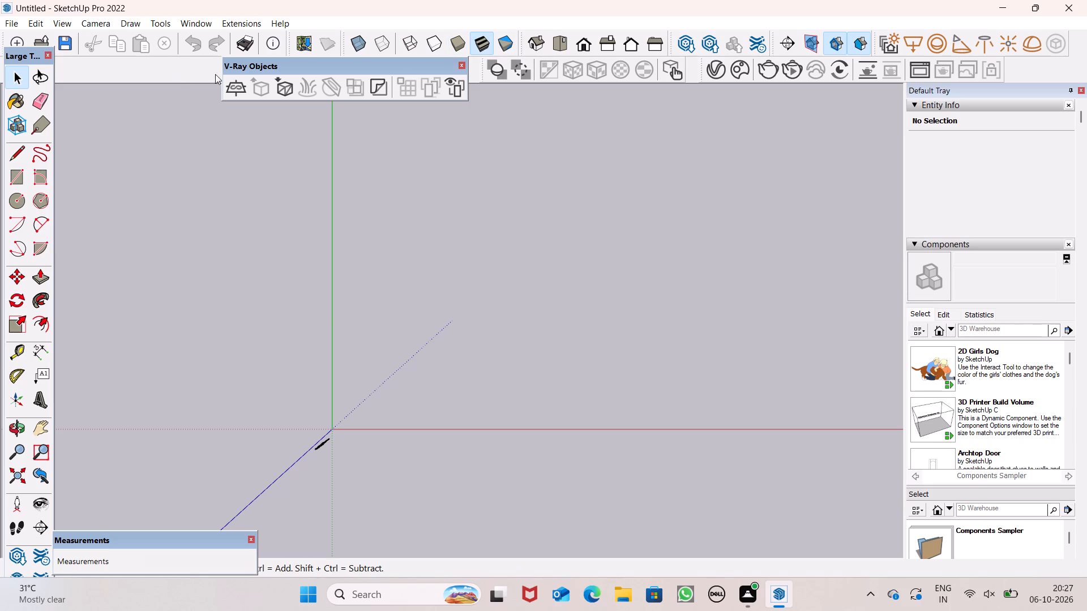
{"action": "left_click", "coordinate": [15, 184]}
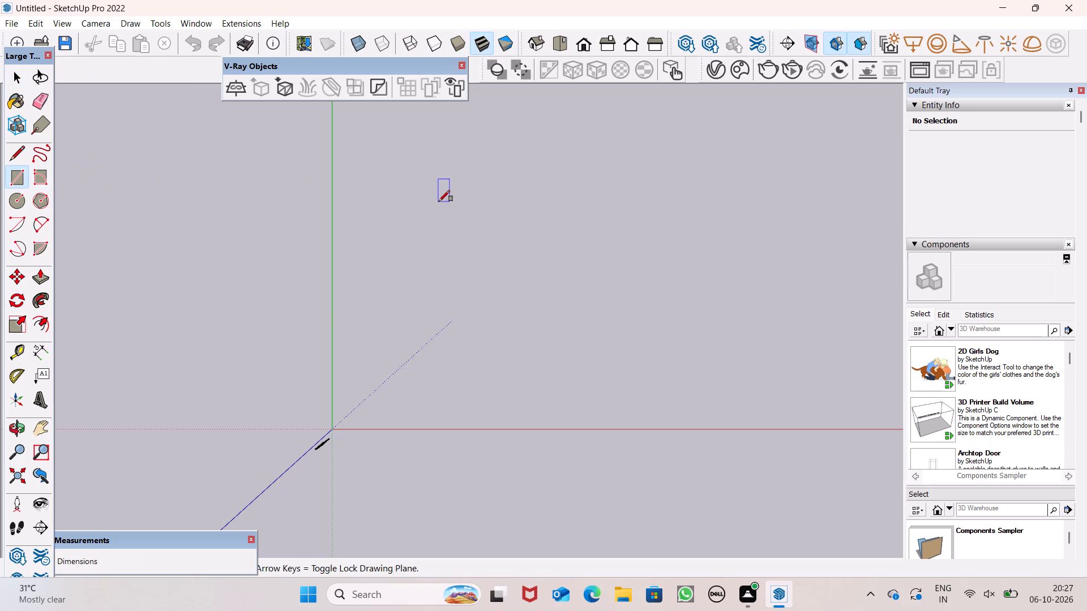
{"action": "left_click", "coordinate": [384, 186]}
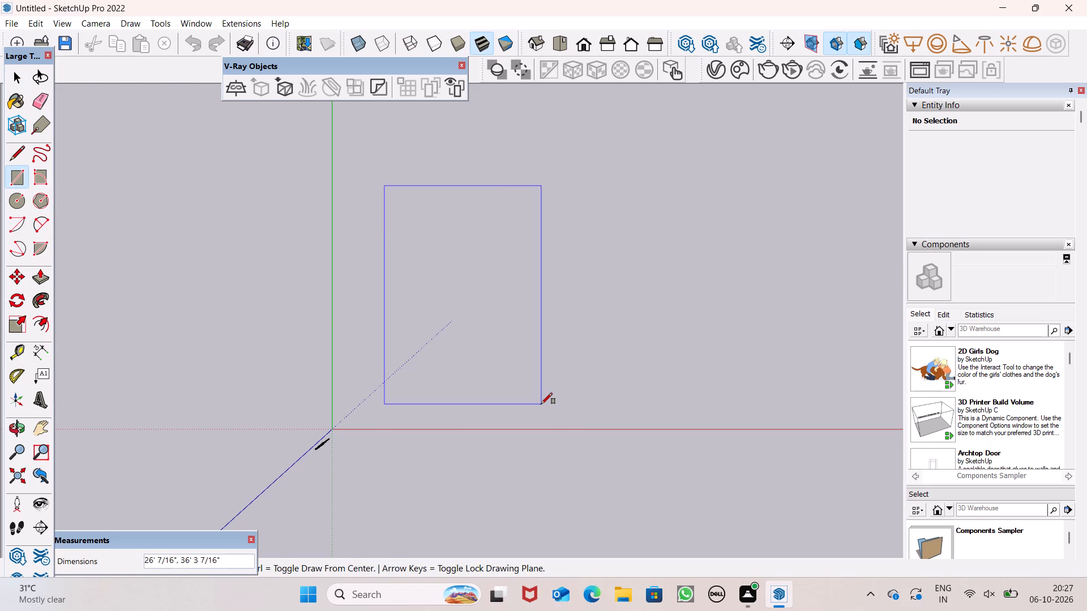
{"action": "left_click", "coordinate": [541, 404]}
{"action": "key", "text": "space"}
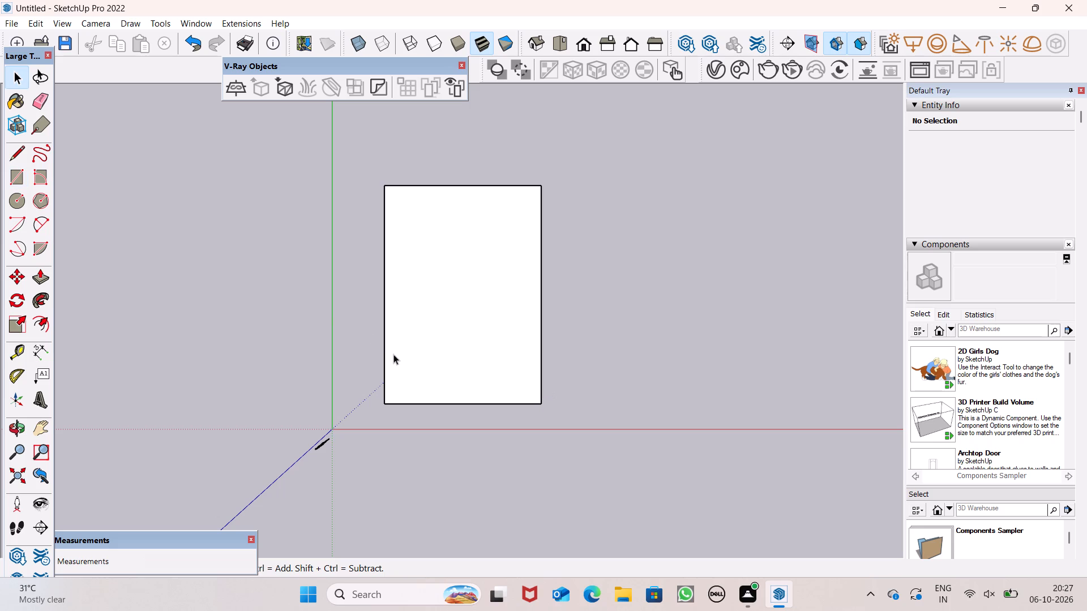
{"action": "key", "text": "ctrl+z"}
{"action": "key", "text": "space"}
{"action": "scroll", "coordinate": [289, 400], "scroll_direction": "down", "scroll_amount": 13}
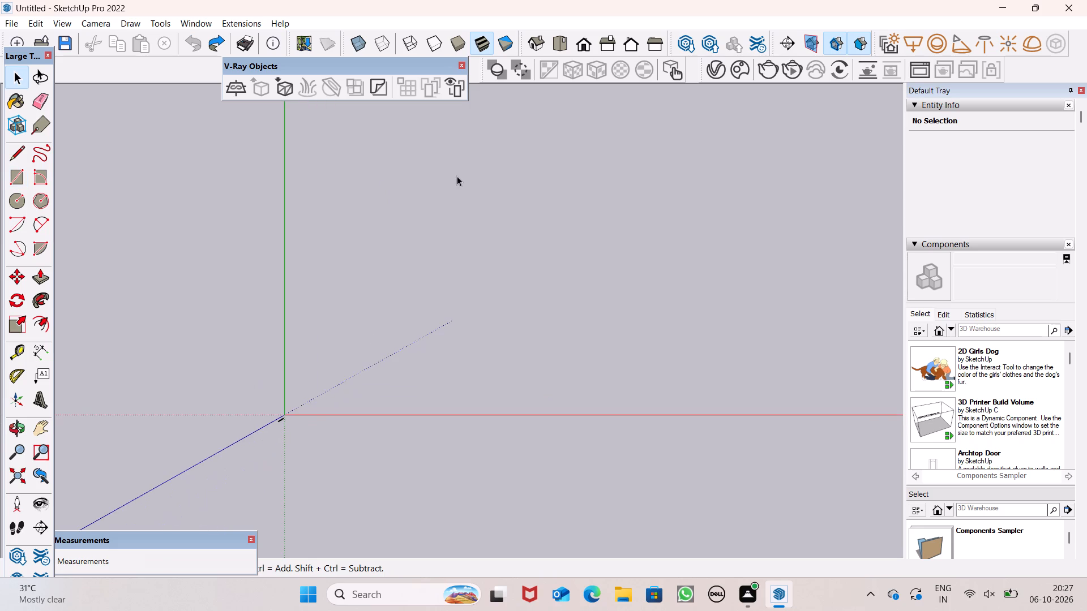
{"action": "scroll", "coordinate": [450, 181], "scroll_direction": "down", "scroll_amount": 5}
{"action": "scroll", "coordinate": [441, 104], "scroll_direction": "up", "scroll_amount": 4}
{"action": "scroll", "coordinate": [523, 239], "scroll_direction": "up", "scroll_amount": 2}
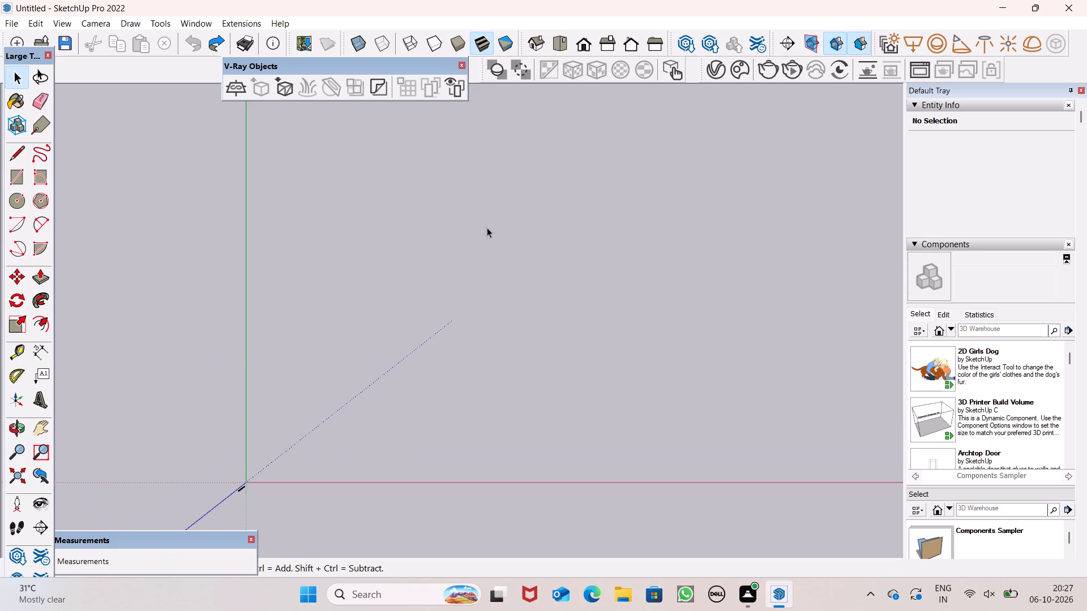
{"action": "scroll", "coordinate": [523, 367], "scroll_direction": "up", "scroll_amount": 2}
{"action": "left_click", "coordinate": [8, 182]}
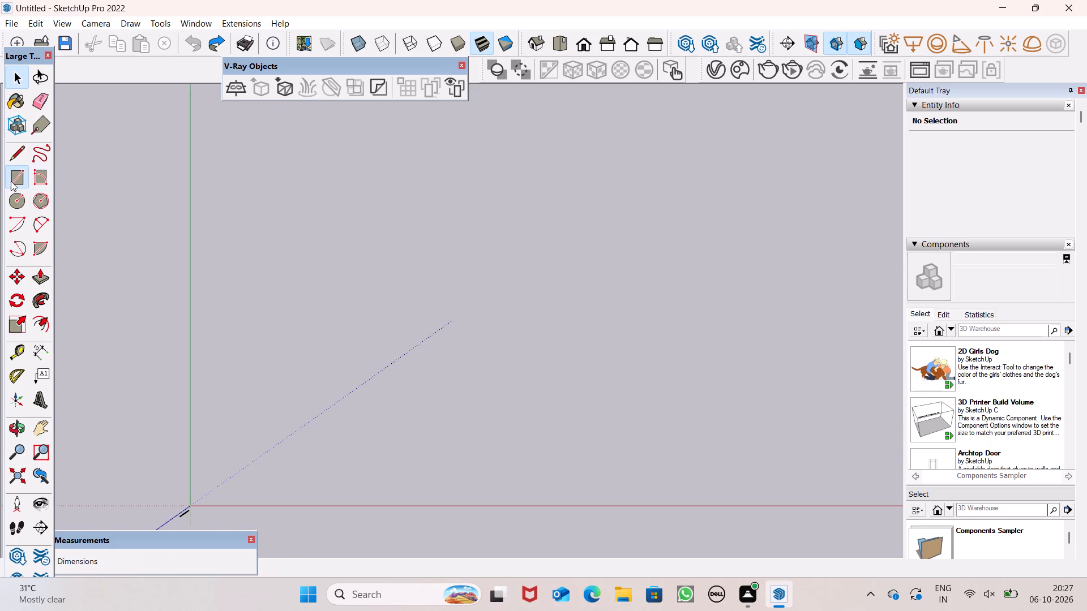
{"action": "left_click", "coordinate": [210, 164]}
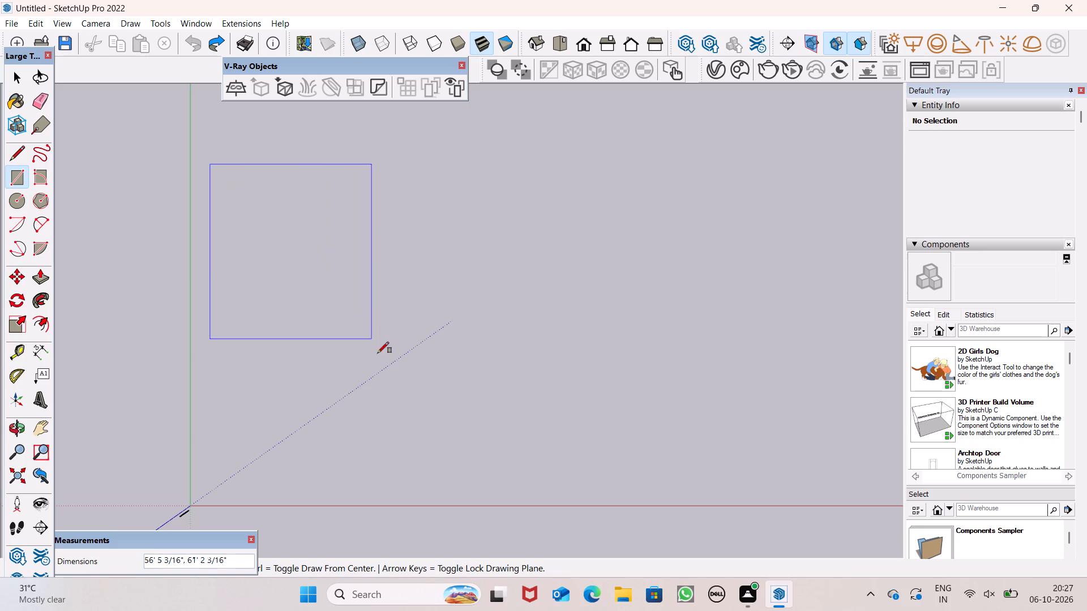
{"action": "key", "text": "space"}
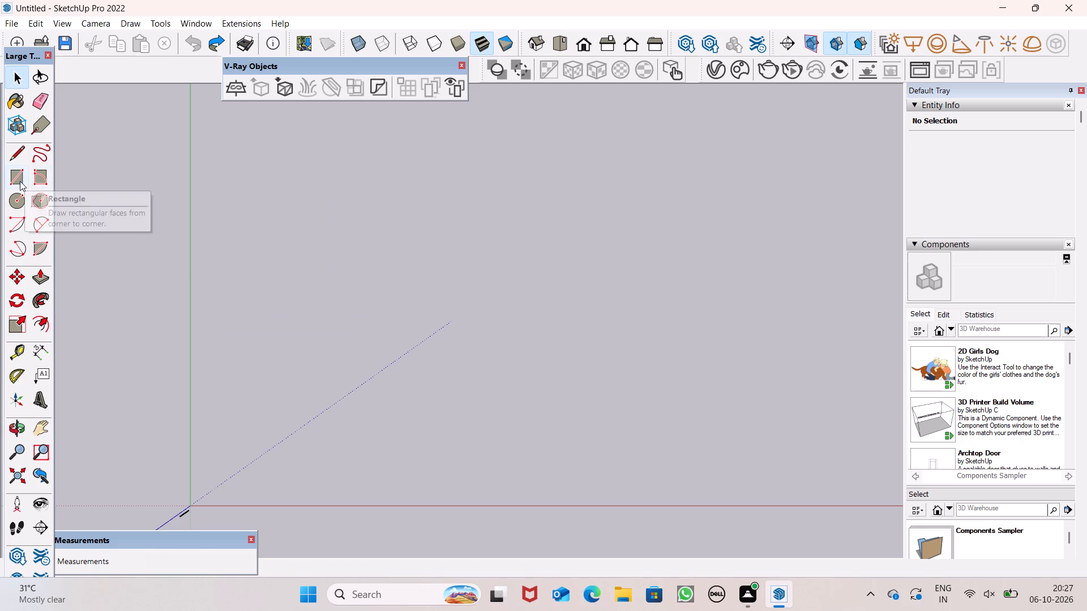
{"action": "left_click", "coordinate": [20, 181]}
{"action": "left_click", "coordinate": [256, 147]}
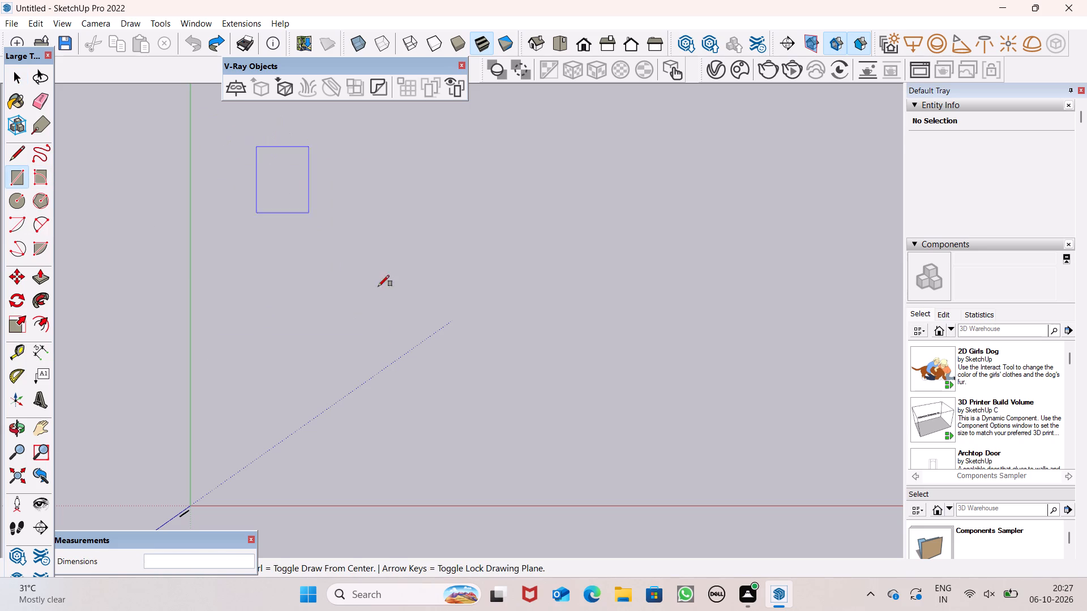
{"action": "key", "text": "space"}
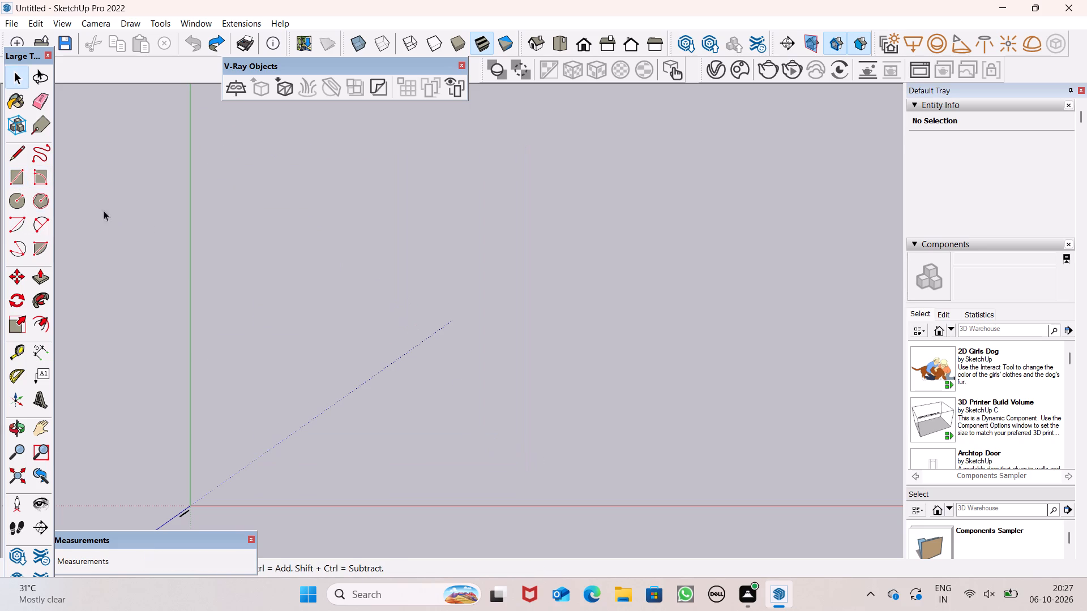
Draw a 30' by 40' rectangle on the ground plane, just beyond the origin between the red and green axes.
{"action": "left_click", "coordinate": [16, 181]}
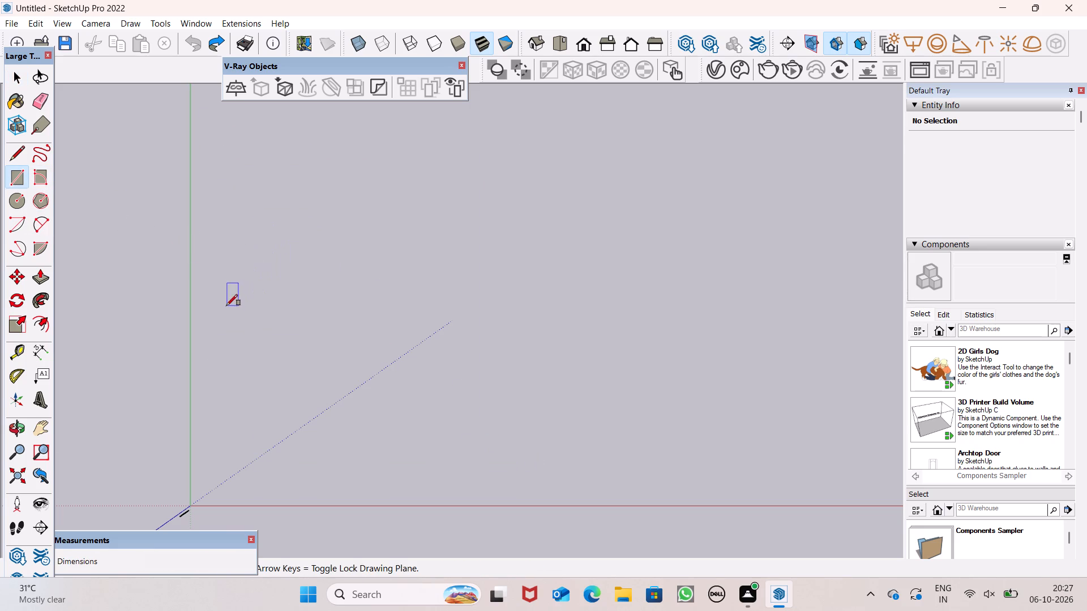
{"action": "scroll", "coordinate": [226, 304], "scroll_direction": "up", "scroll_amount": 3}
{"action": "scroll", "coordinate": [221, 296], "scroll_direction": "down", "scroll_amount": 3}
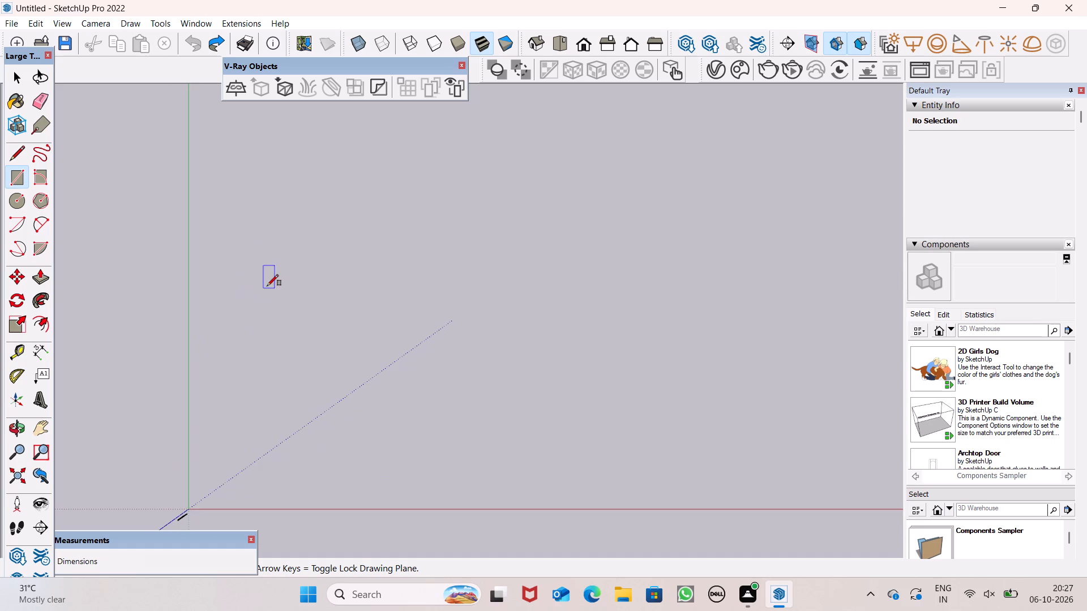
{"action": "scroll", "coordinate": [267, 286], "scroll_direction": "down", "scroll_amount": 1}
{"action": "scroll", "coordinate": [202, 495], "scroll_direction": "up", "scroll_amount": 8}
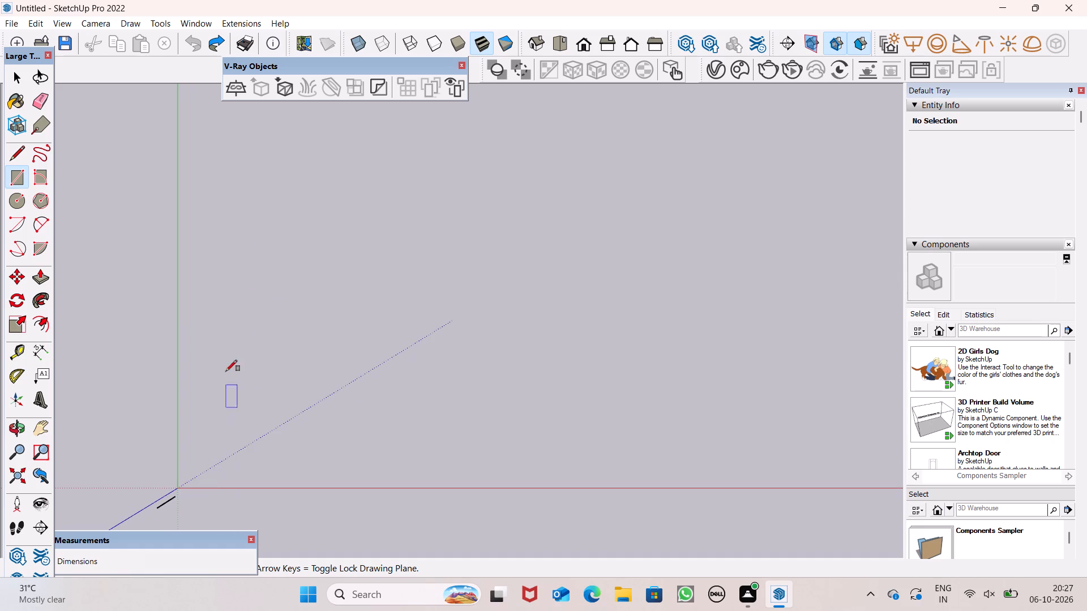
{"action": "scroll", "coordinate": [262, 233], "scroll_direction": "up", "scroll_amount": 1}
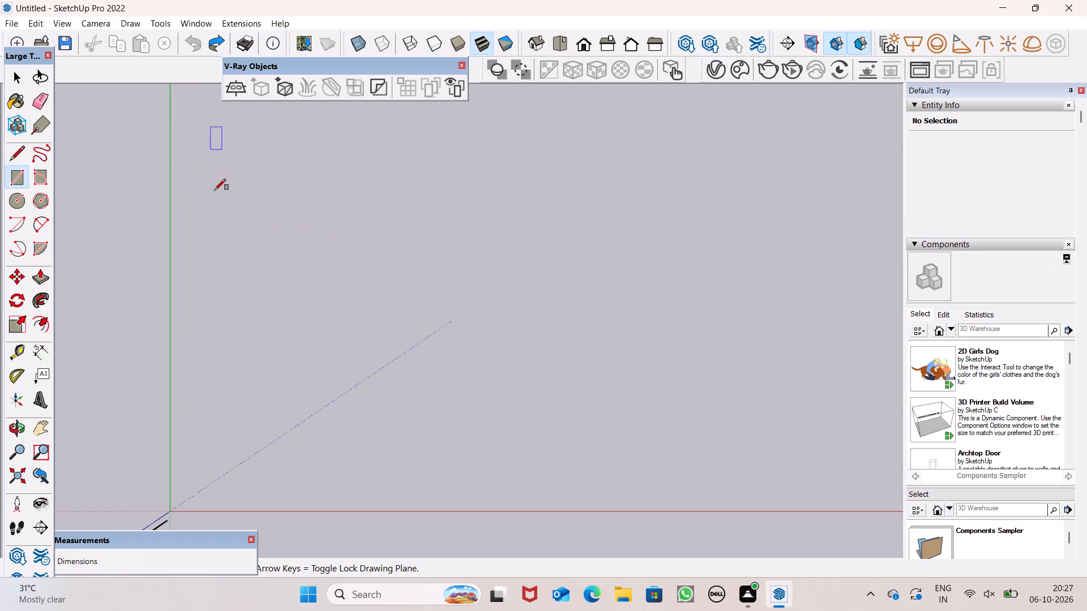
{"action": "scroll", "coordinate": [341, 310], "scroll_direction": "up", "scroll_amount": 1}
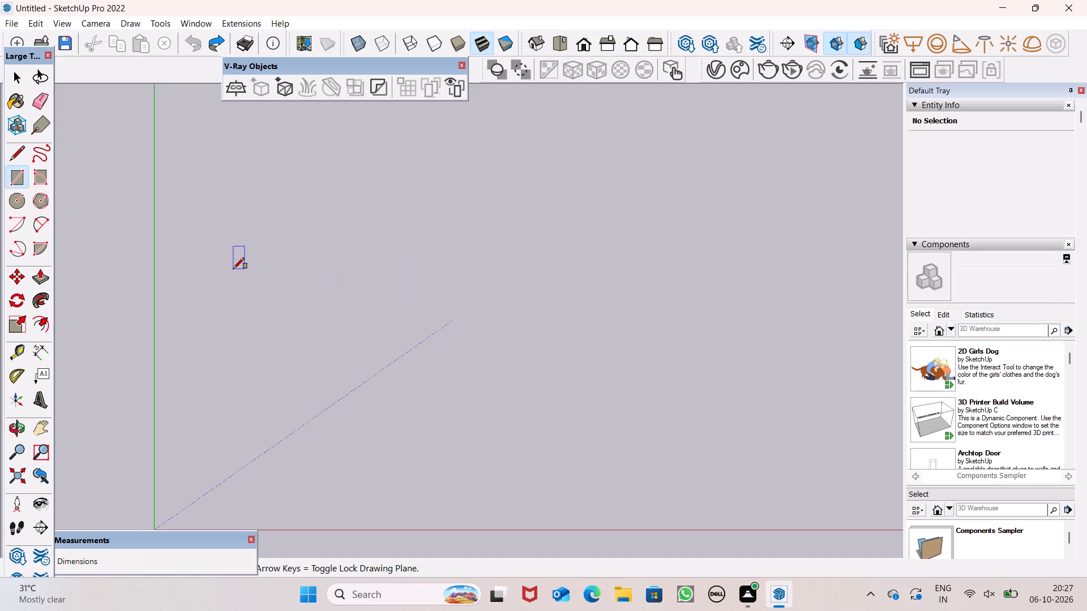
{"action": "scroll", "coordinate": [262, 222], "scroll_direction": "down", "scroll_amount": 2}
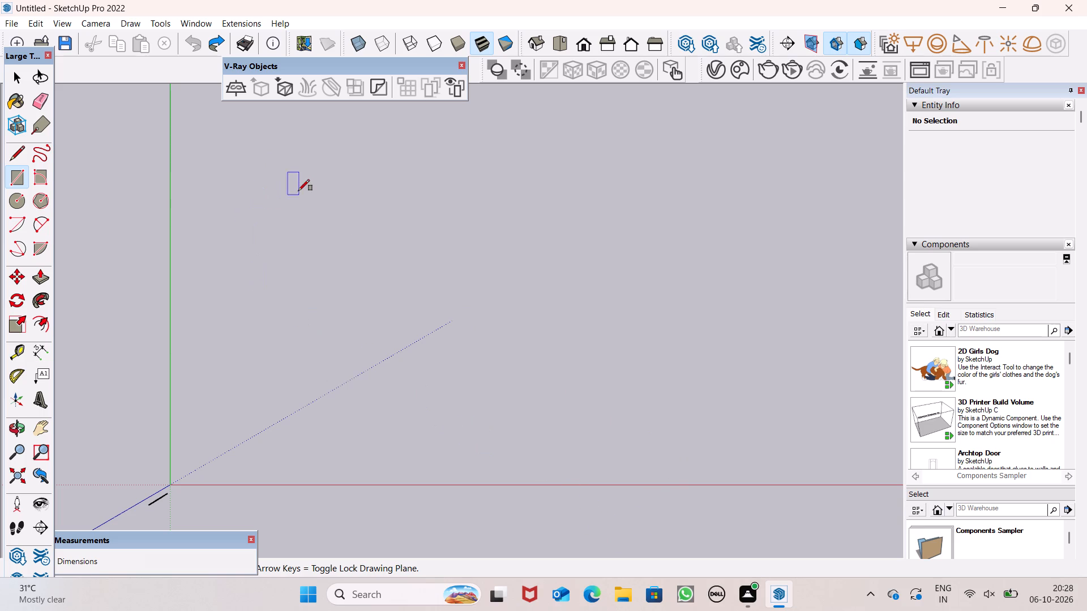
{"action": "scroll", "coordinate": [459, 332], "scroll_direction": "up", "scroll_amount": 1}
{"action": "scroll", "coordinate": [318, 217], "scroll_direction": "down", "scroll_amount": 2}
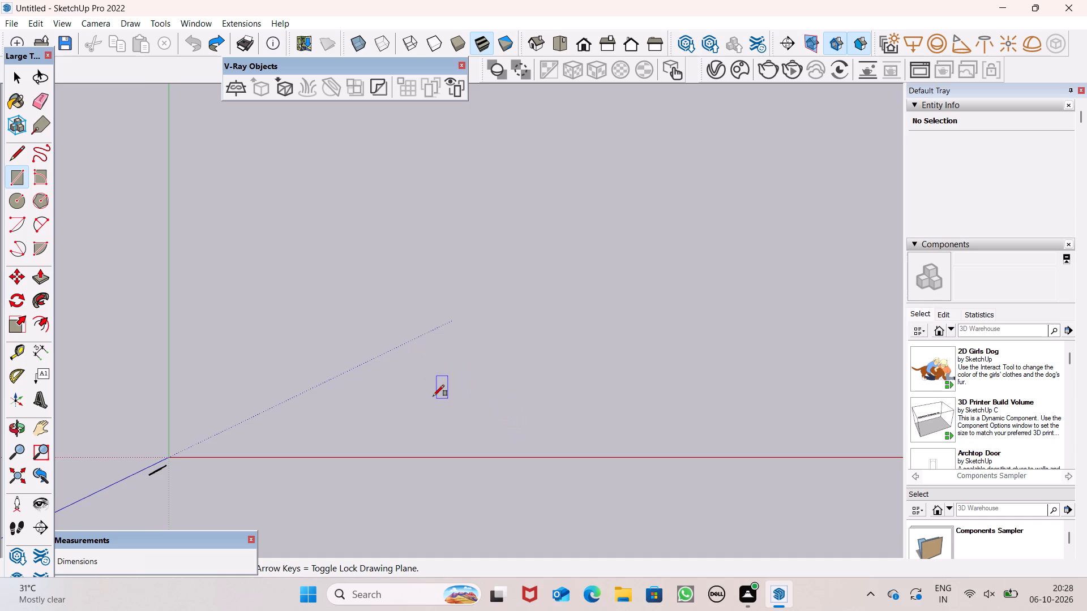
{"action": "scroll", "coordinate": [433, 396], "scroll_direction": "up", "scroll_amount": 1}
{"action": "scroll", "coordinate": [652, 263], "scroll_direction": "up", "scroll_amount": 1}
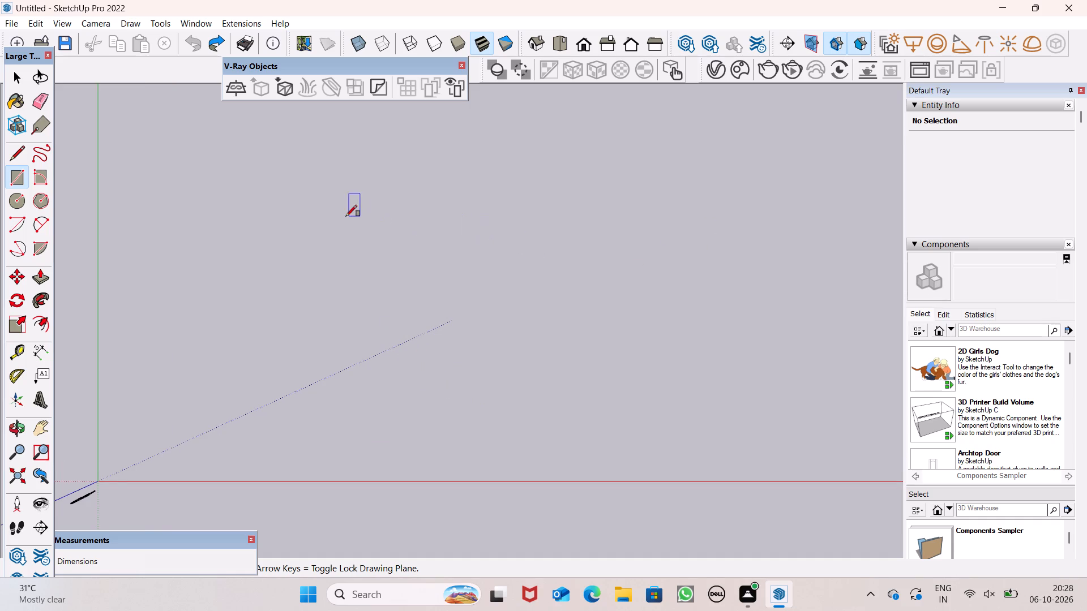
{"action": "left_click", "coordinate": [148, 129]}
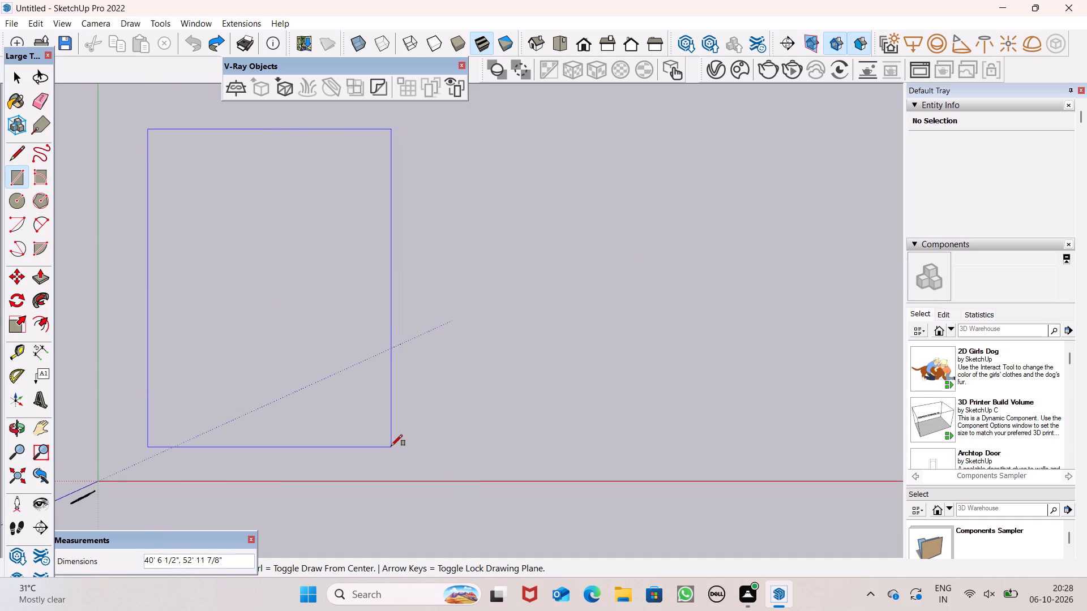
{"action": "type", "text": "30"}
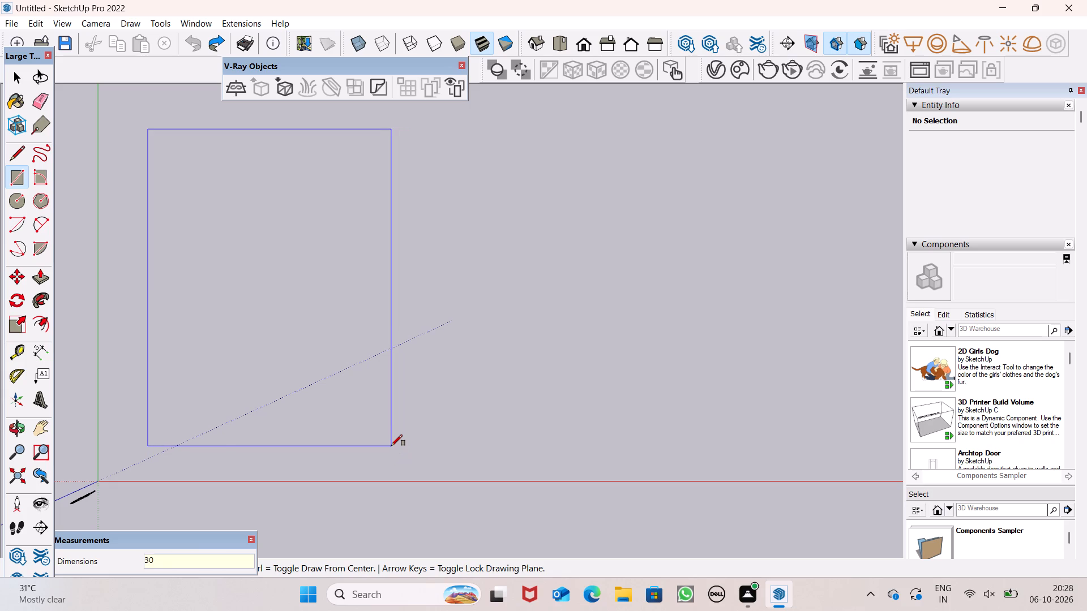
{"action": "key", "text": "apostrophe"}
{"action": "key", "text": "comma"}
{"action": "type", "text": "40'"}
{"action": "key", "text": "Return"}
{"action": "key", "text": "space"}
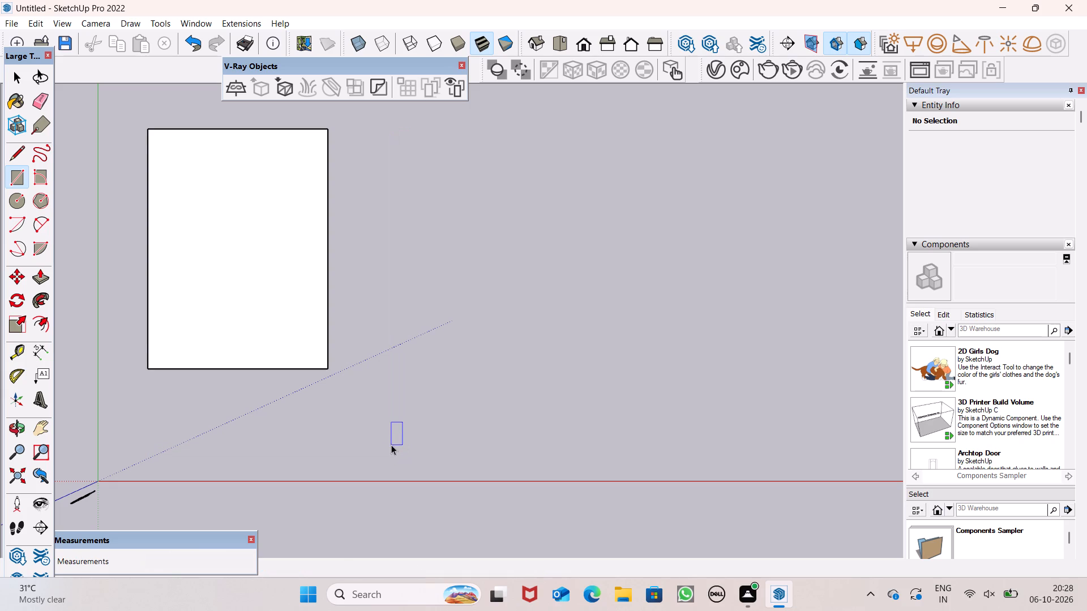
{"action": "key", "text": "space"}
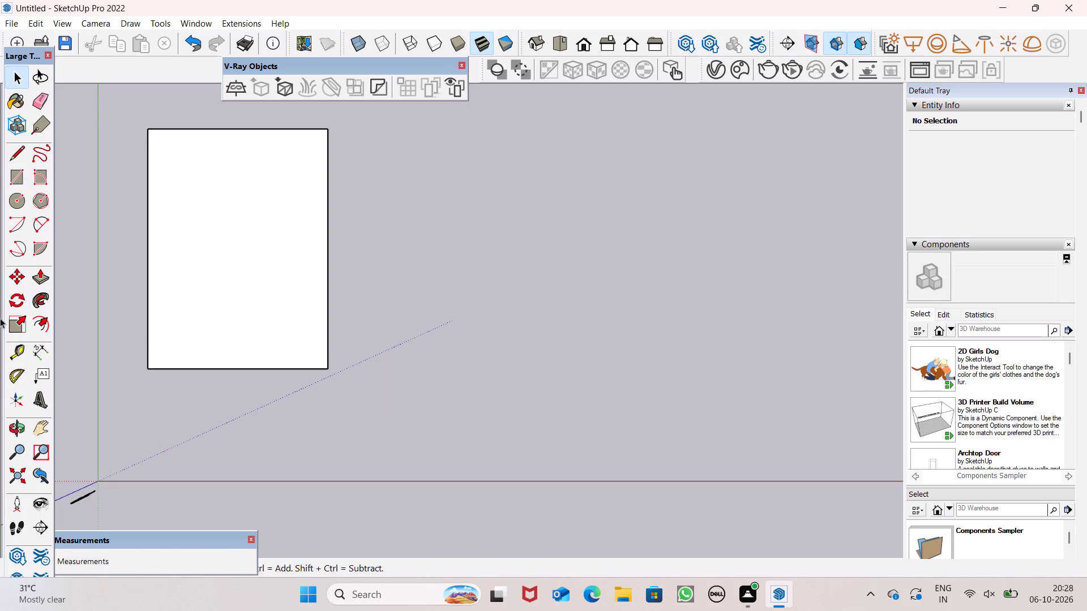
Offset the rectangle's outline 9" inward.
{"action": "left_click", "coordinate": [44, 319]}
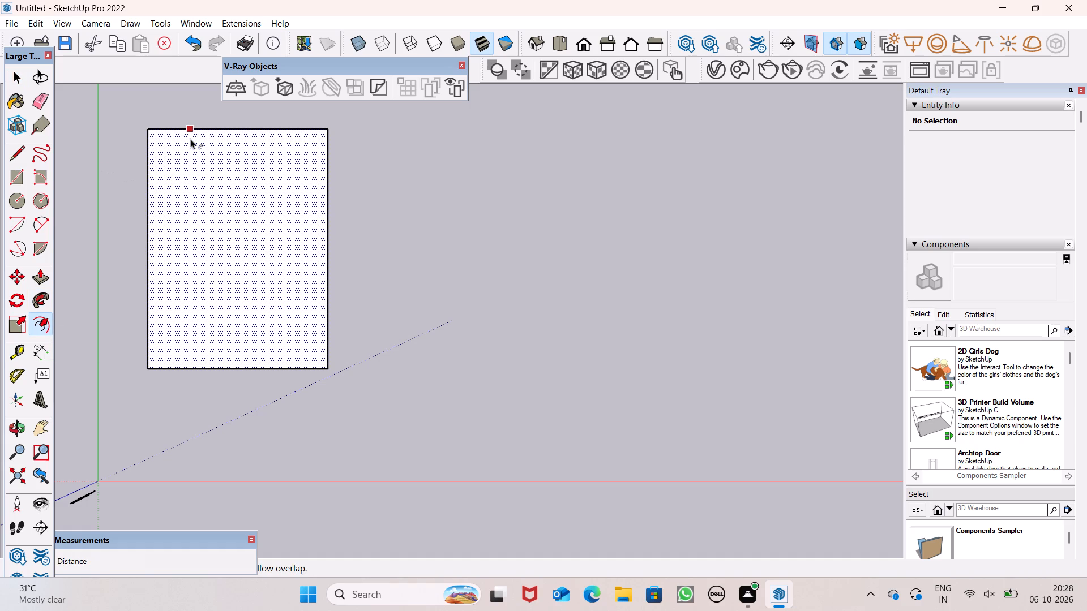
{"action": "left_click_drag", "start_coordinate": [191, 138], "coordinate": [195, 145]}
{"action": "type", "text": "9\""}
{"action": "key", "text": "Return"}
{"action": "key", "text": "space"}
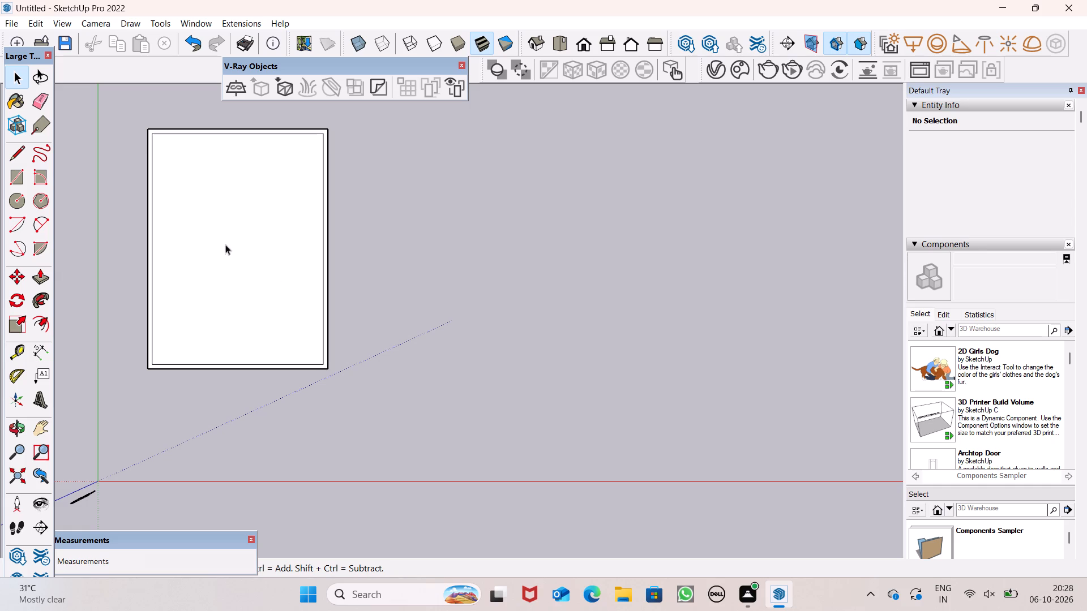
Place two vertical guides 6" apart across the plan, the first about 15' 8" inward from the outline's outer left edge.
{"action": "scroll", "coordinate": [86, 255], "scroll_direction": "up", "scroll_amount": 1}
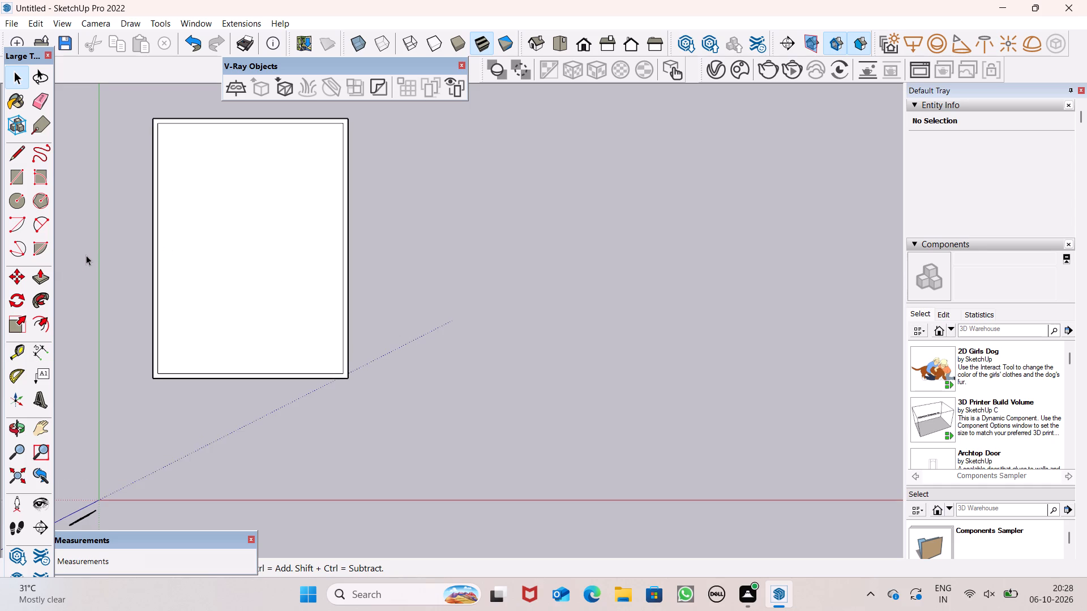
{"action": "scroll", "coordinate": [84, 272], "scroll_direction": "down", "scroll_amount": 1}
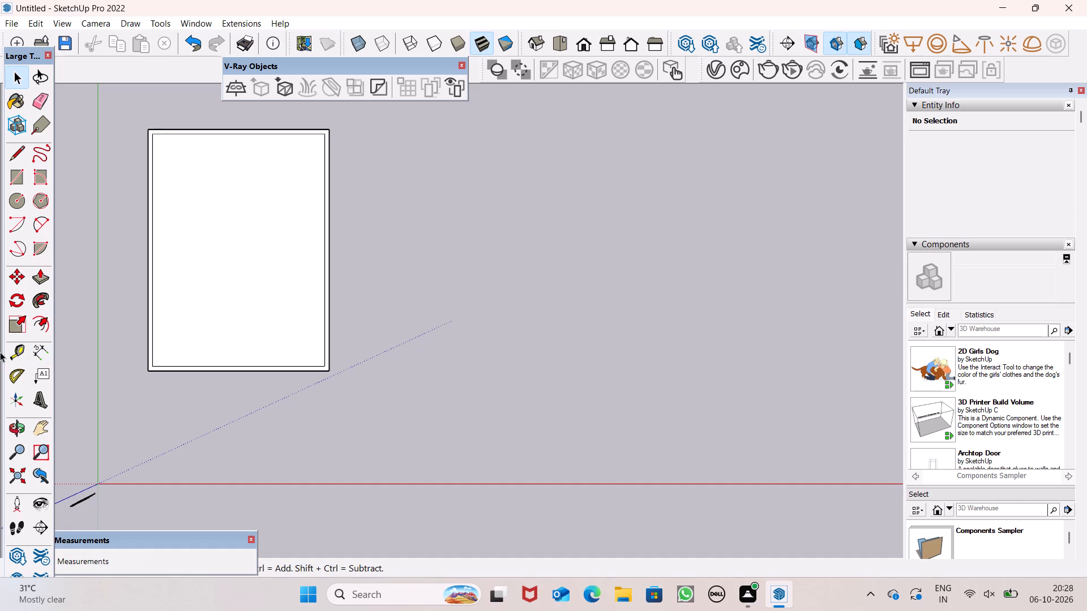
{"action": "left_click", "coordinate": [18, 352]}
{"action": "scroll", "coordinate": [169, 315], "scroll_direction": "up", "scroll_amount": 3}
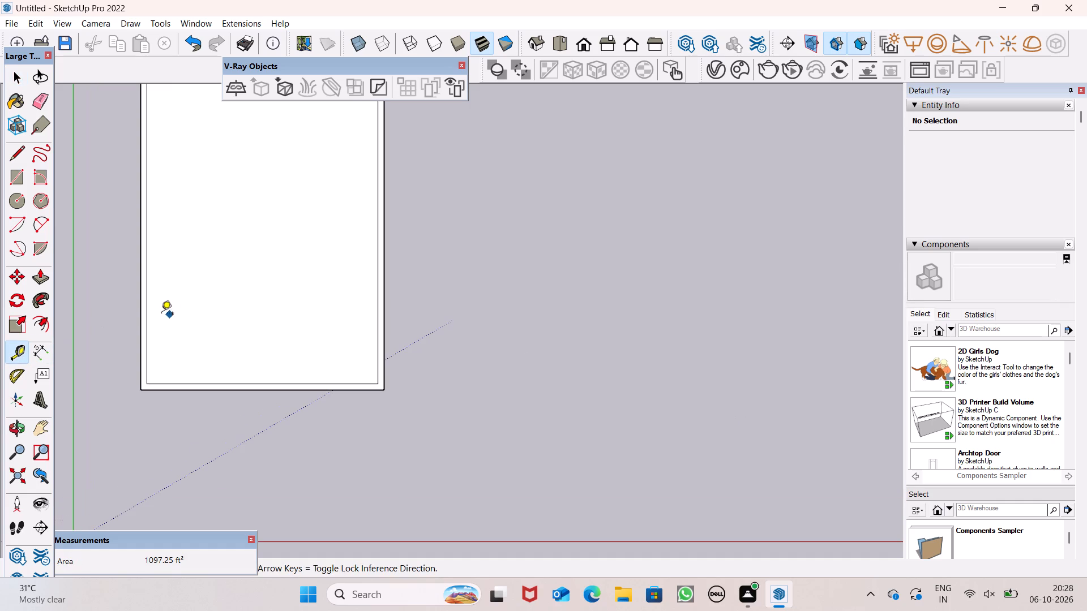
{"action": "left_click", "coordinate": [143, 317]}
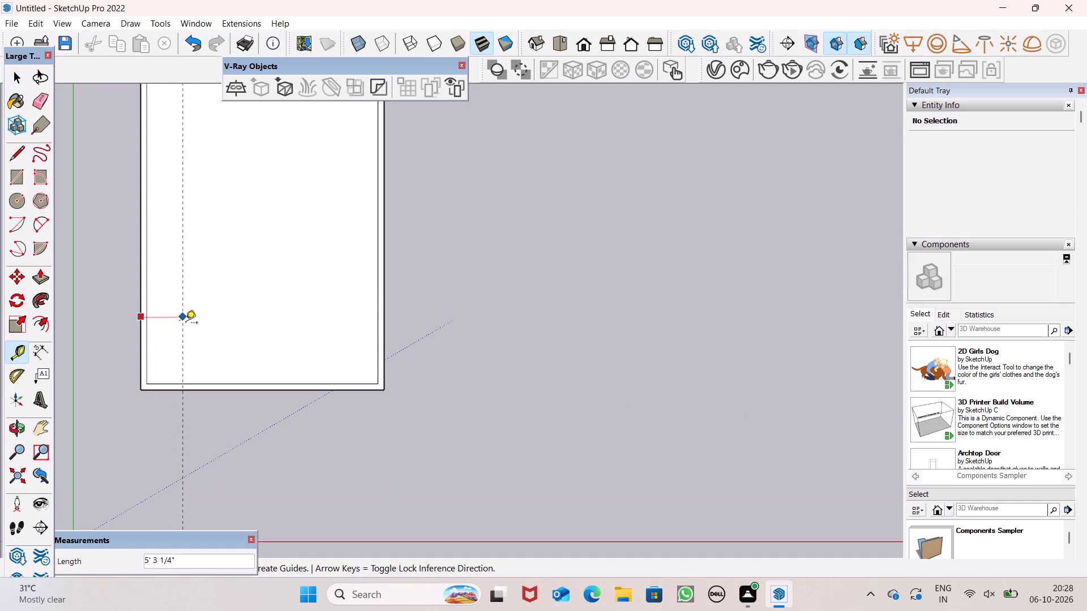
{"action": "scroll", "coordinate": [196, 325], "scroll_direction": "down", "scroll_amount": 2}
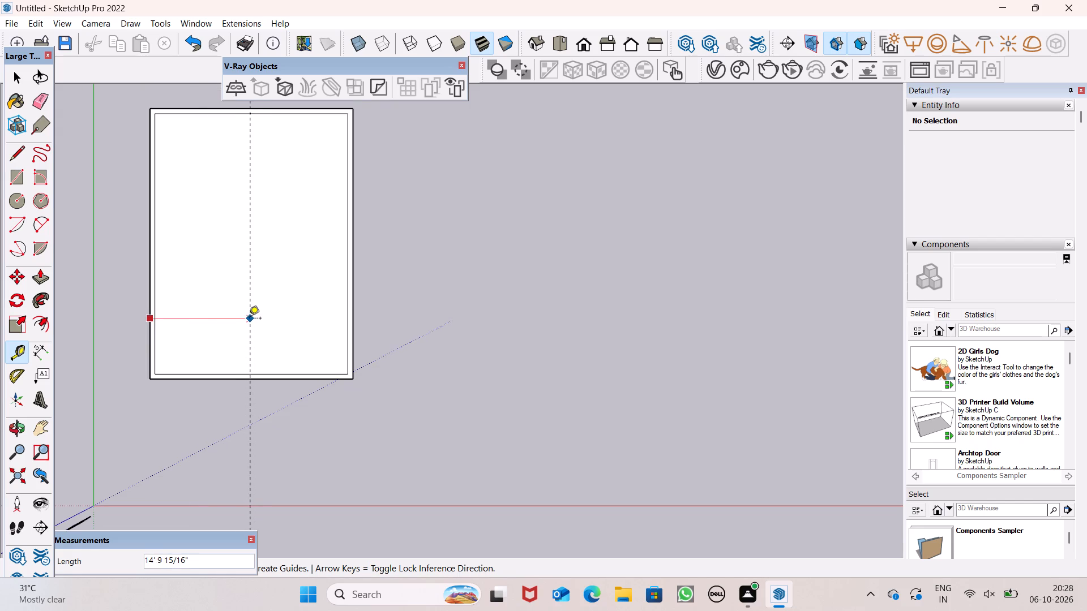
{"action": "scroll", "coordinate": [249, 319], "scroll_direction": "up", "scroll_amount": 2}
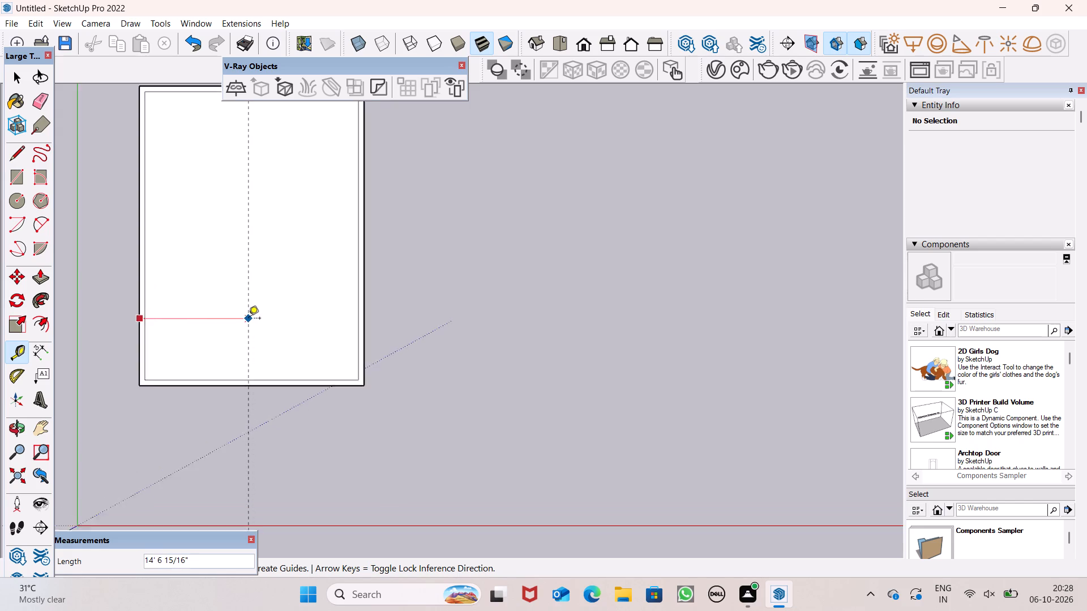
{"action": "scroll", "coordinate": [249, 319], "scroll_direction": "up", "scroll_amount": 1}
{"action": "left_click", "coordinate": [259, 321]}
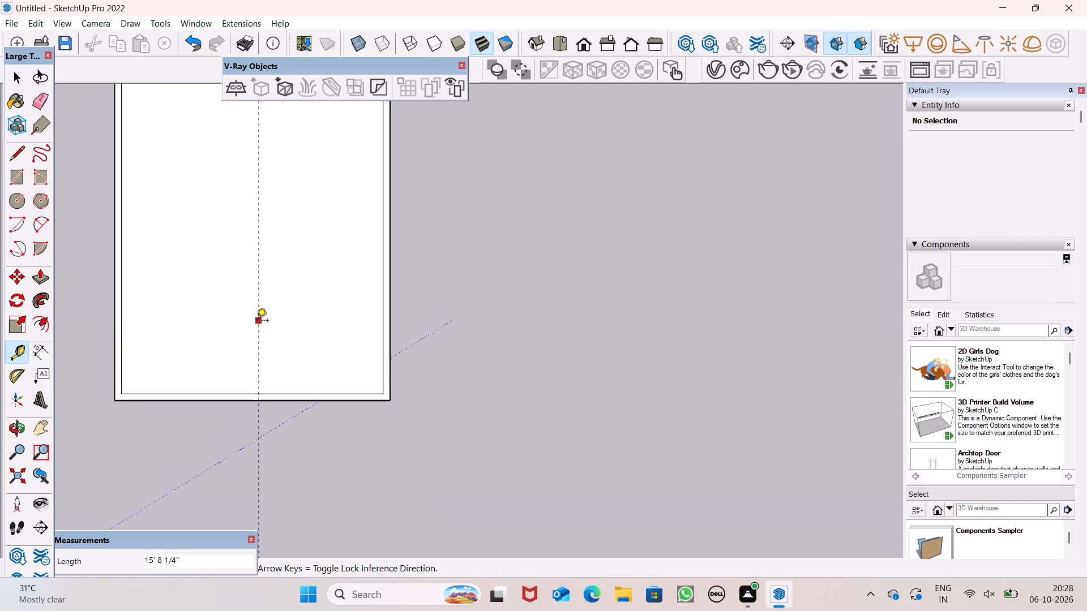
{"action": "left_click", "coordinate": [257, 320]}
{"action": "key", "text": "6"}
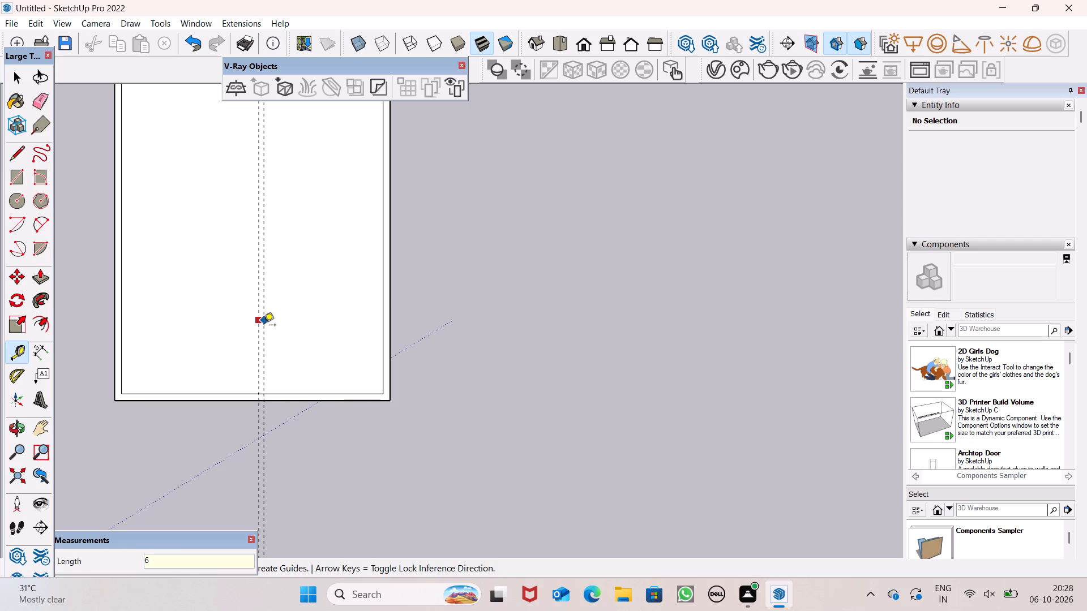
{"action": "key", "text": "shift+quotedbl"}
{"action": "key", "text": "Return"}
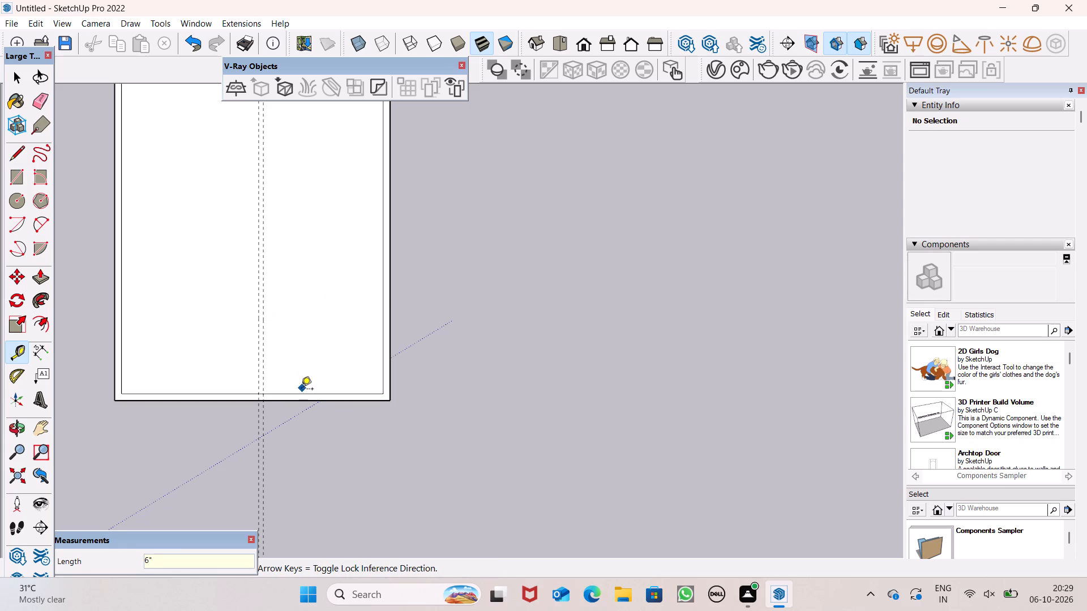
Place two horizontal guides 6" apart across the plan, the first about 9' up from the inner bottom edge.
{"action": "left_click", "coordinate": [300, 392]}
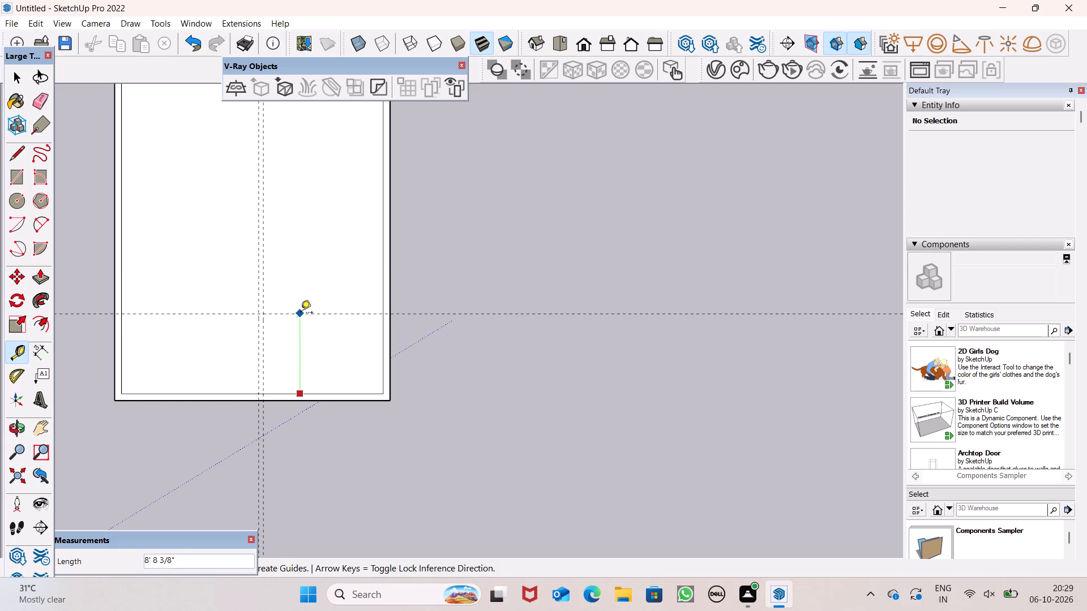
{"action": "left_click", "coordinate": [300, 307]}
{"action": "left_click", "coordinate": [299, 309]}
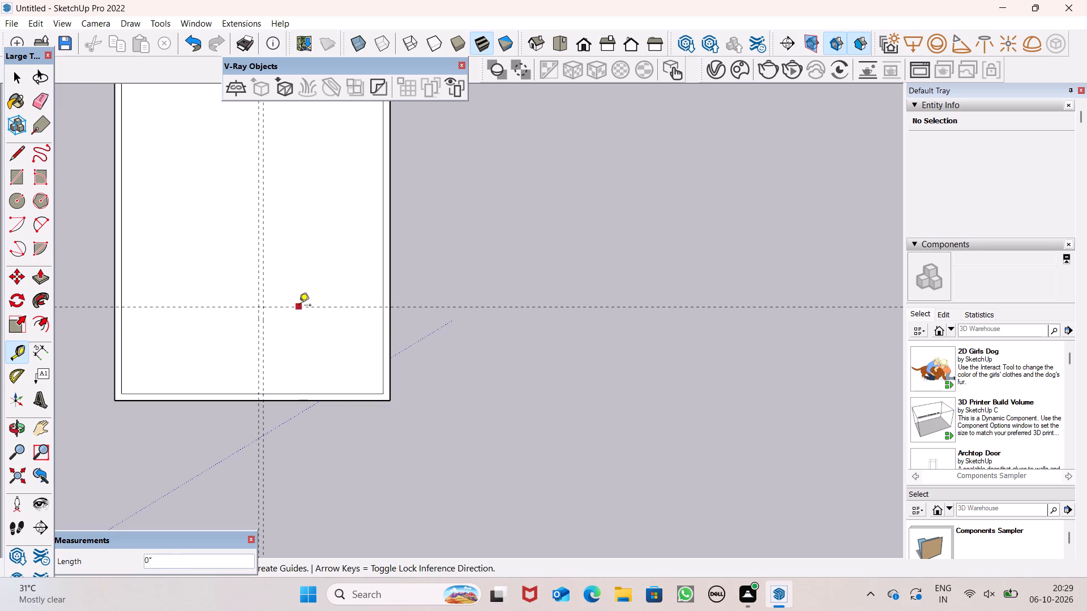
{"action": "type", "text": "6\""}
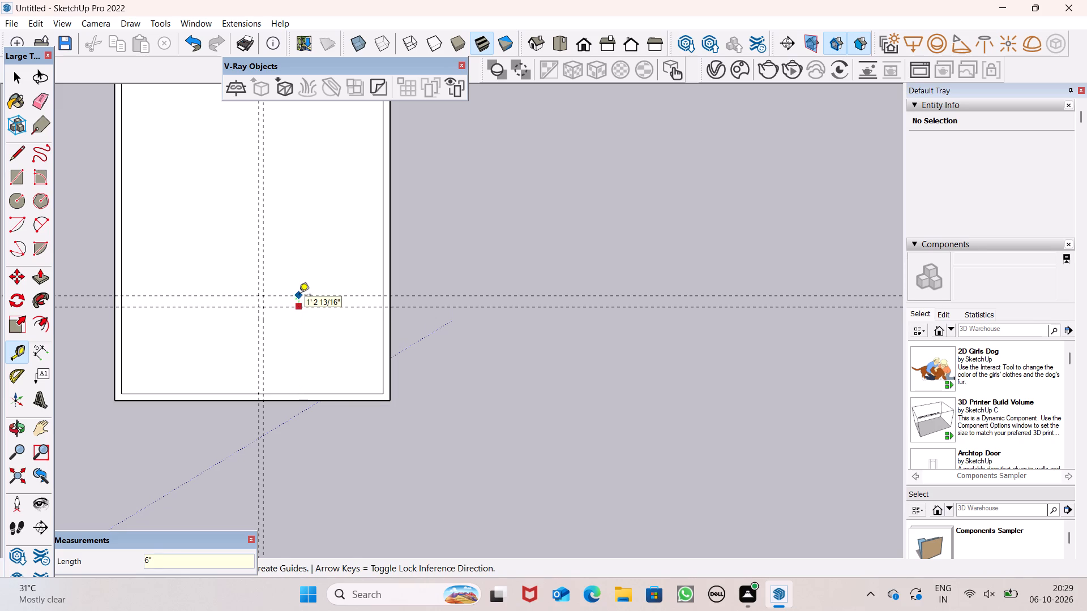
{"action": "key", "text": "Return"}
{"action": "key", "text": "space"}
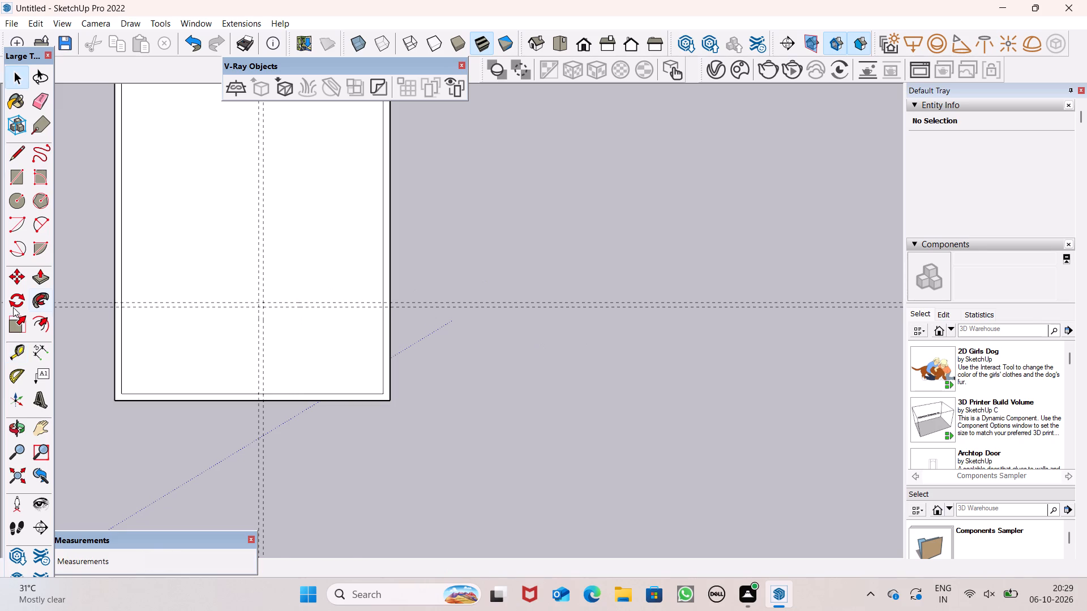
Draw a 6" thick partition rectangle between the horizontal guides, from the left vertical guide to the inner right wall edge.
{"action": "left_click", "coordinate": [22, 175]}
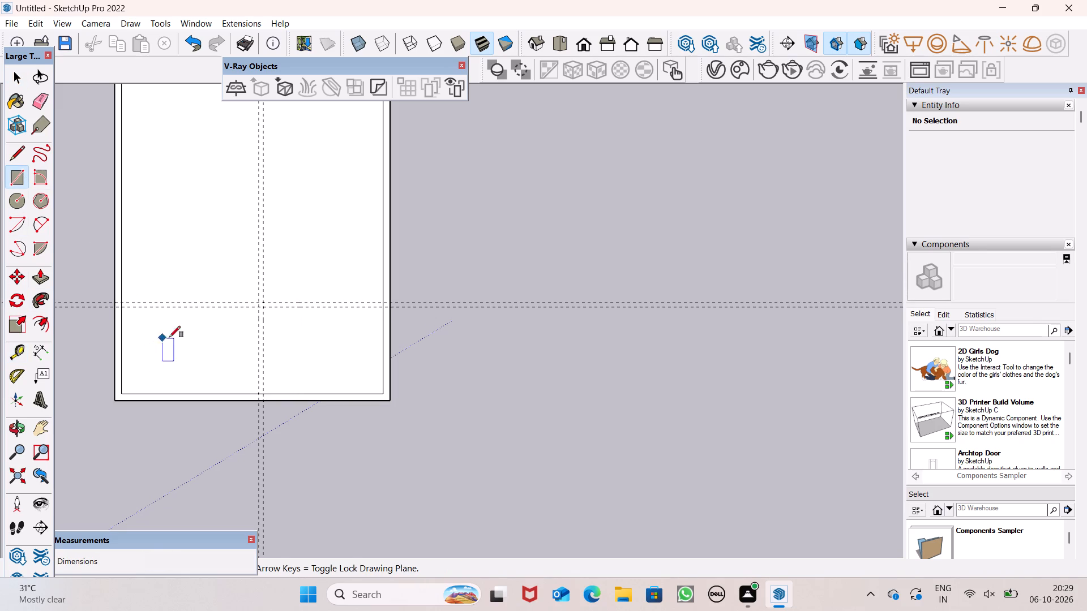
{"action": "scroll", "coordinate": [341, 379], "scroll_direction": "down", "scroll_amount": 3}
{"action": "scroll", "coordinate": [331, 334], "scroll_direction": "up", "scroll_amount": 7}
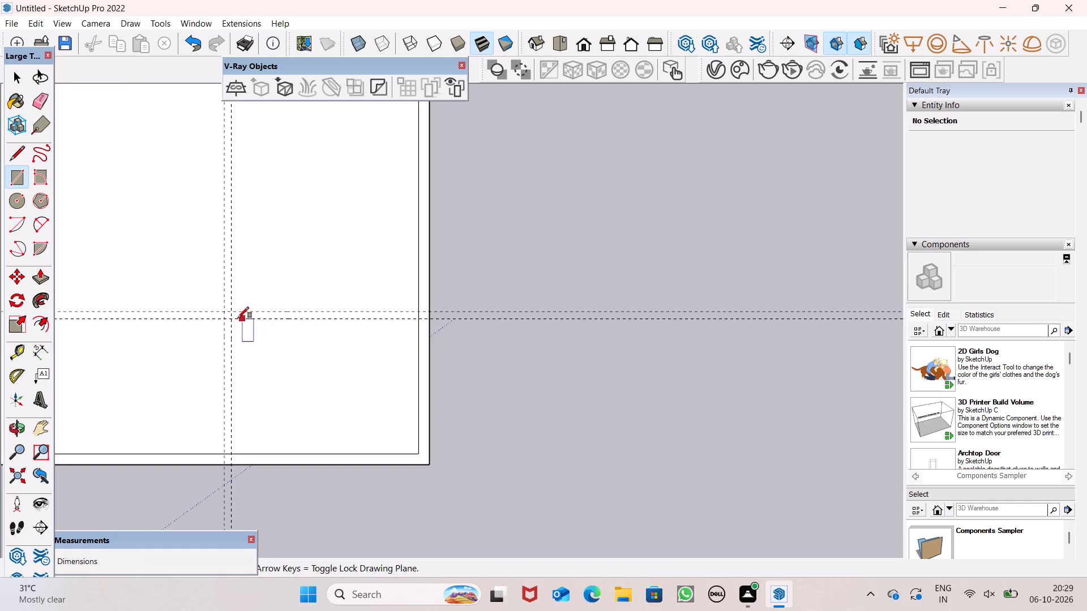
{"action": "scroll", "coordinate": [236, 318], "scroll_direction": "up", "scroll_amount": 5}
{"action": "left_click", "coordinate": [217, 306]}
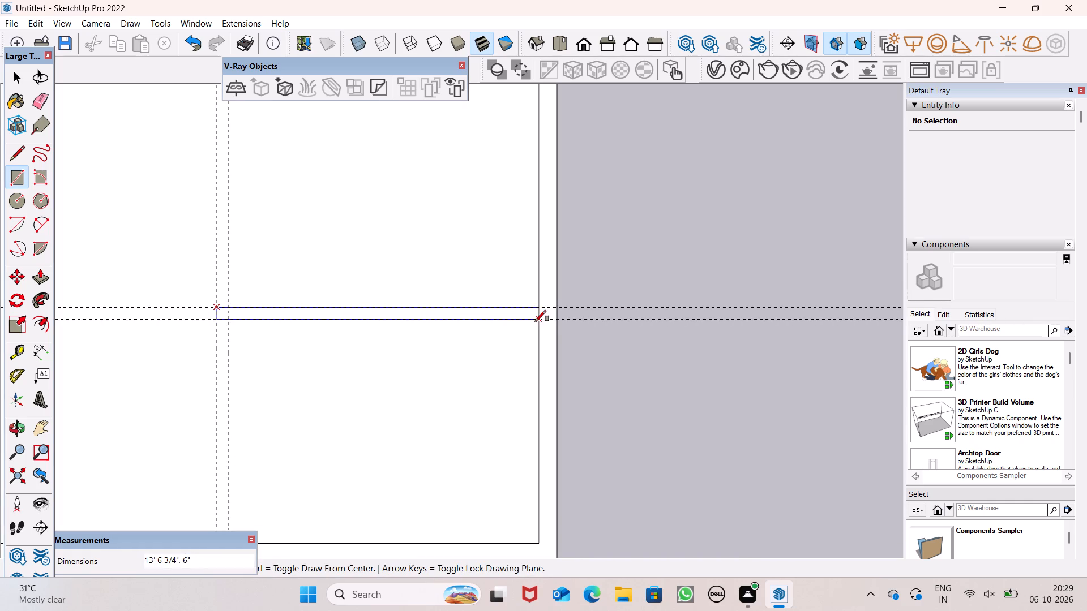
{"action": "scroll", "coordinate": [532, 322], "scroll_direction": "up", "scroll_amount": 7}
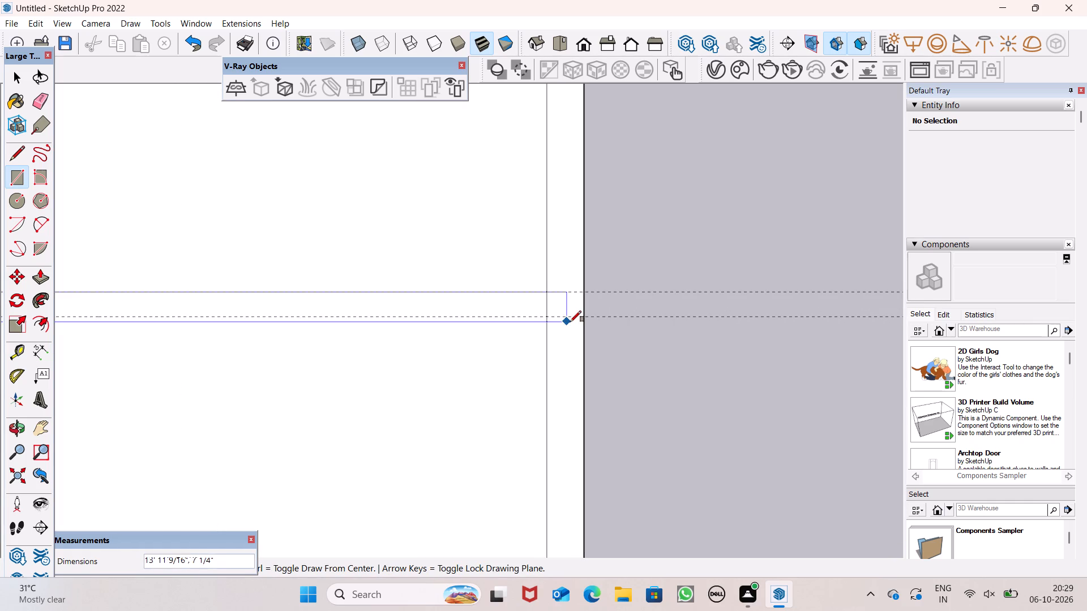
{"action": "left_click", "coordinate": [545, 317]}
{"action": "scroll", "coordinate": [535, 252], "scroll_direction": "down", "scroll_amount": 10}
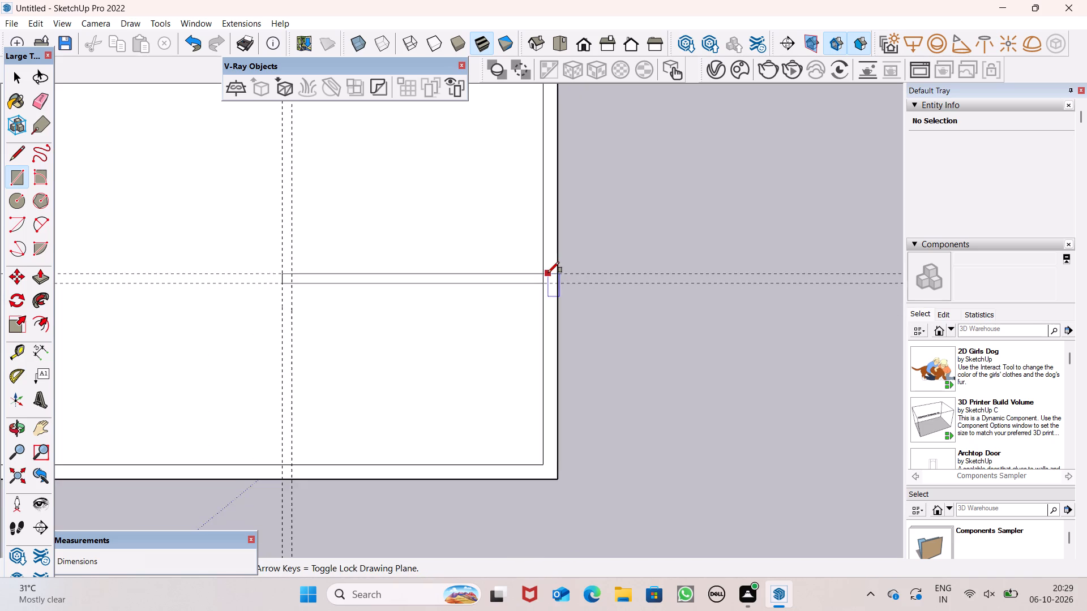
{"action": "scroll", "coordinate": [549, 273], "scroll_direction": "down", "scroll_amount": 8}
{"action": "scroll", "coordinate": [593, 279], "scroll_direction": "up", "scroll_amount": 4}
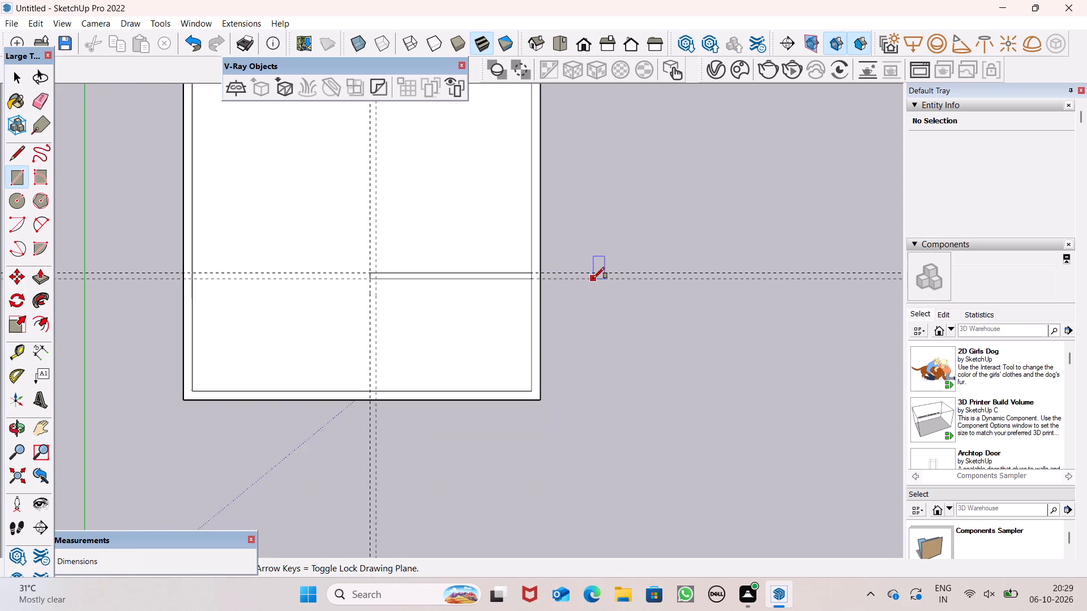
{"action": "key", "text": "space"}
Examine the partition's placement and the room proportions within the outline.
{"action": "scroll", "coordinate": [601, 380], "scroll_direction": "down", "scroll_amount": 4}
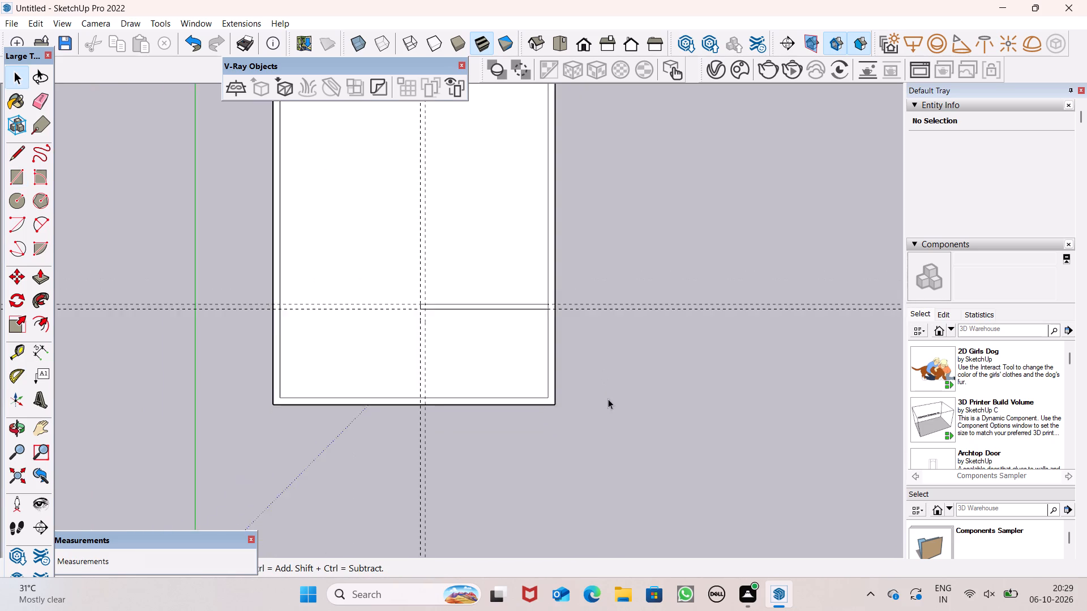
{"action": "scroll", "coordinate": [608, 399], "scroll_direction": "down", "scroll_amount": 2}
{"action": "scroll", "coordinate": [433, 342], "scroll_direction": "down", "scroll_amount": 5}
{"action": "scroll", "coordinate": [627, 297], "scroll_direction": "up", "scroll_amount": 2}
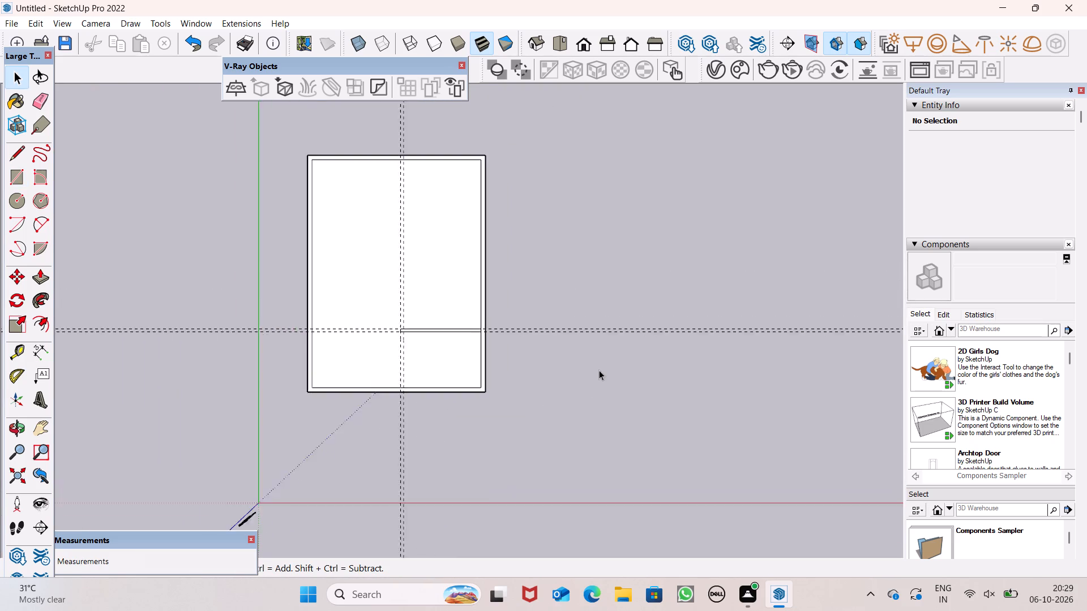
{"action": "scroll", "coordinate": [599, 370], "scroll_direction": "up", "scroll_amount": 2}
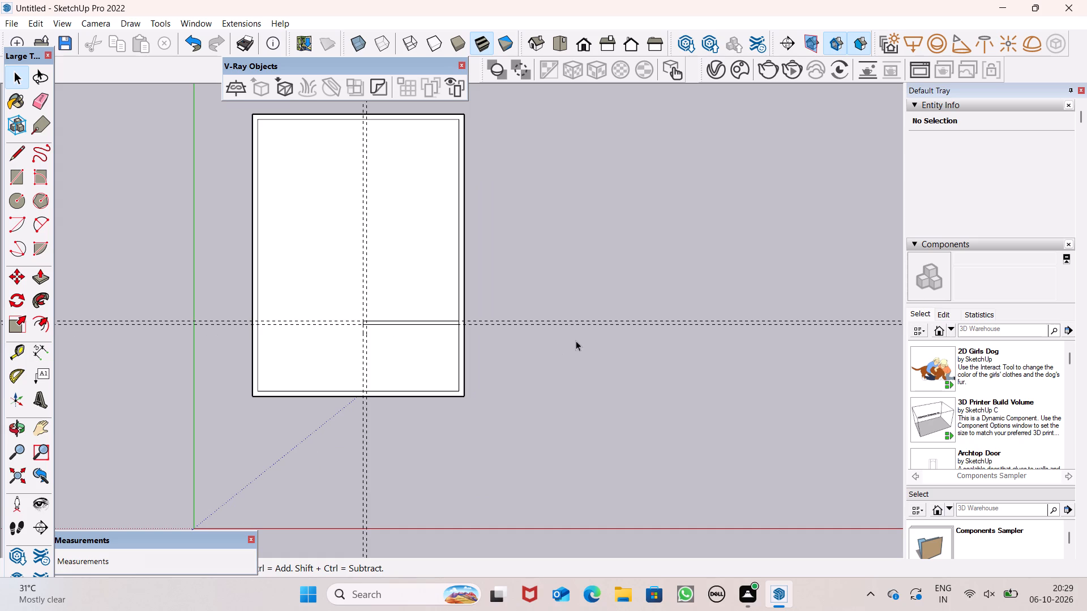
{"action": "scroll", "coordinate": [492, 346], "scroll_direction": "up", "scroll_amount": 3}
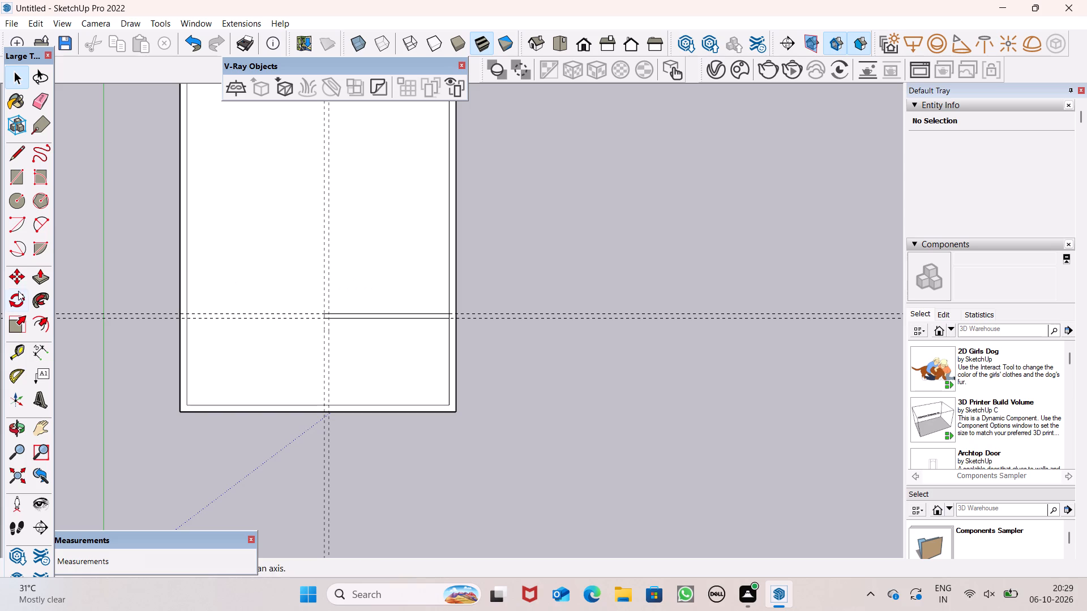
{"action": "scroll", "coordinate": [466, 420], "scroll_direction": "down", "scroll_amount": 1}
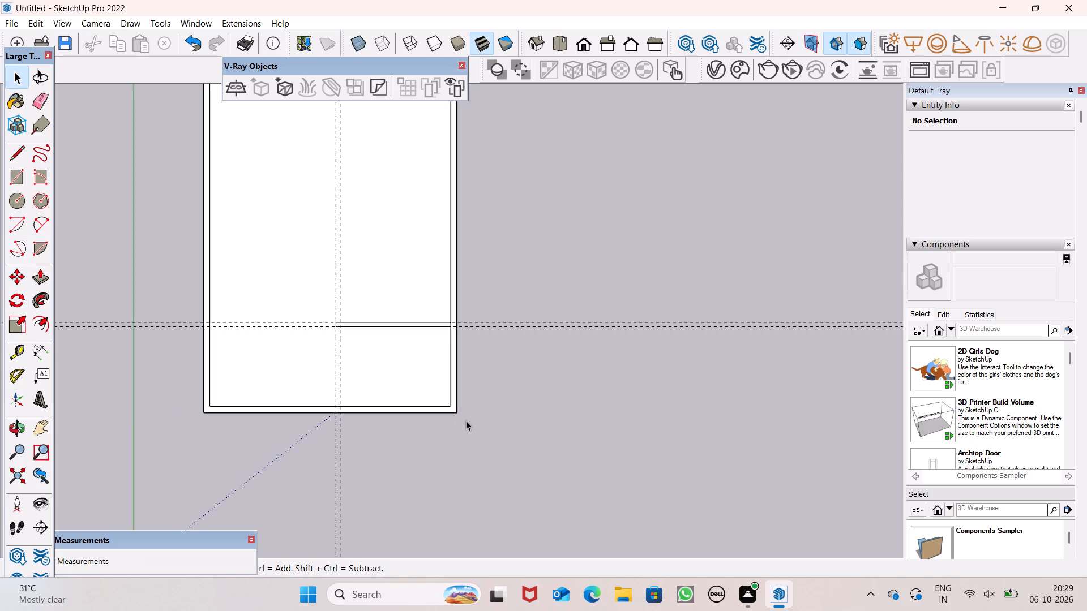
{"action": "scroll", "coordinate": [322, 365], "scroll_direction": "down", "scroll_amount": 3}
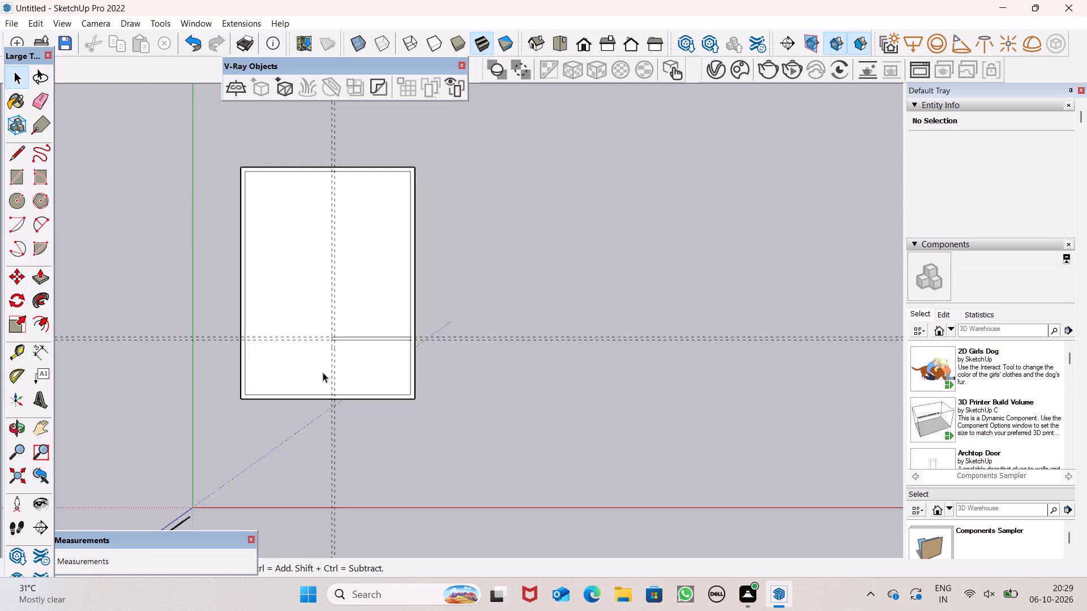
{"action": "scroll", "coordinate": [323, 372], "scroll_direction": "down", "scroll_amount": 3}
{"action": "scroll", "coordinate": [296, 321], "scroll_direction": "up", "scroll_amount": 5}
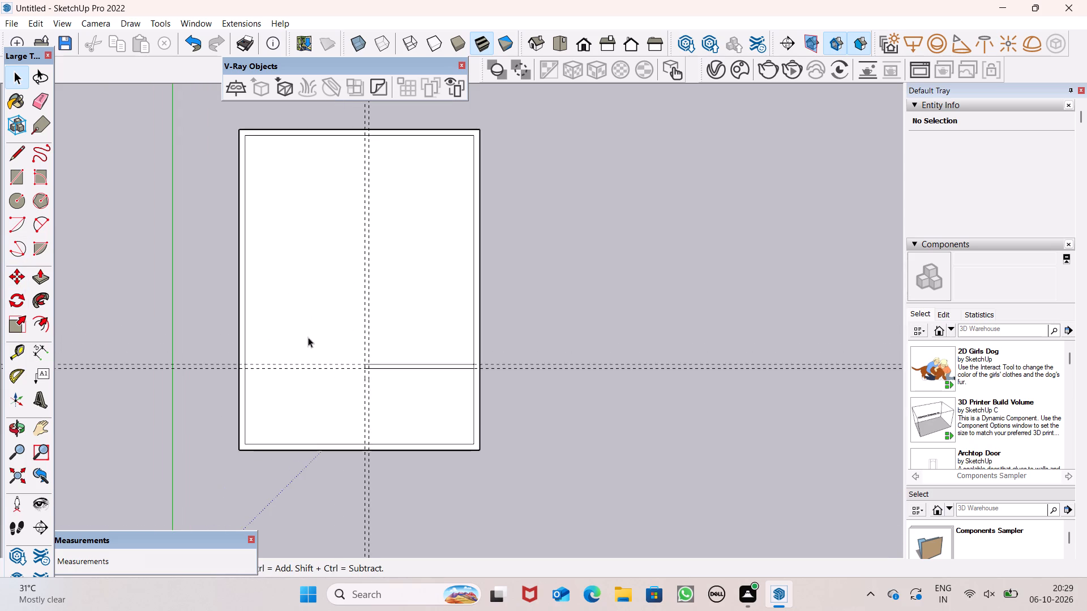
{"action": "scroll", "coordinate": [377, 457], "scroll_direction": "up", "scroll_amount": 1}
{"action": "scroll", "coordinate": [380, 432], "scroll_direction": "down", "scroll_amount": 5}
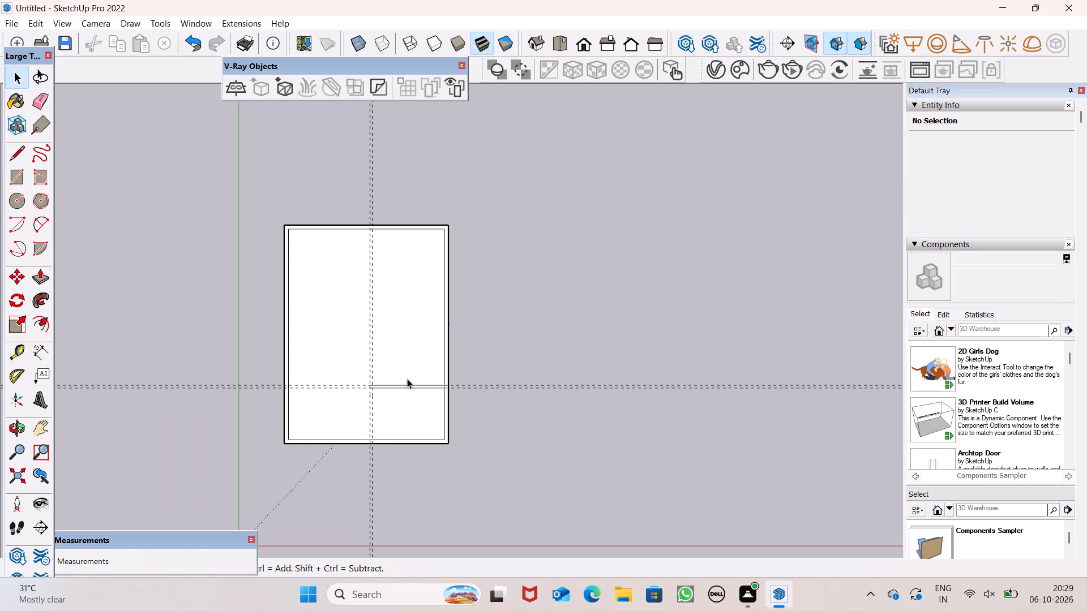
{"action": "scroll", "coordinate": [407, 378], "scroll_direction": "down", "scroll_amount": 3}
{"action": "scroll", "coordinate": [430, 397], "scroll_direction": "up", "scroll_amount": 3}
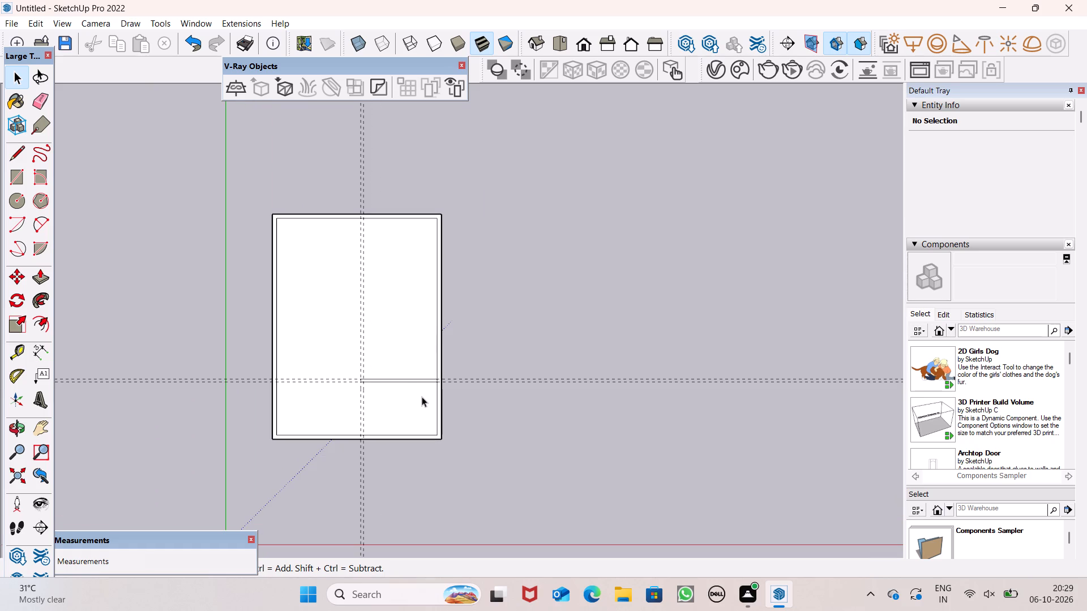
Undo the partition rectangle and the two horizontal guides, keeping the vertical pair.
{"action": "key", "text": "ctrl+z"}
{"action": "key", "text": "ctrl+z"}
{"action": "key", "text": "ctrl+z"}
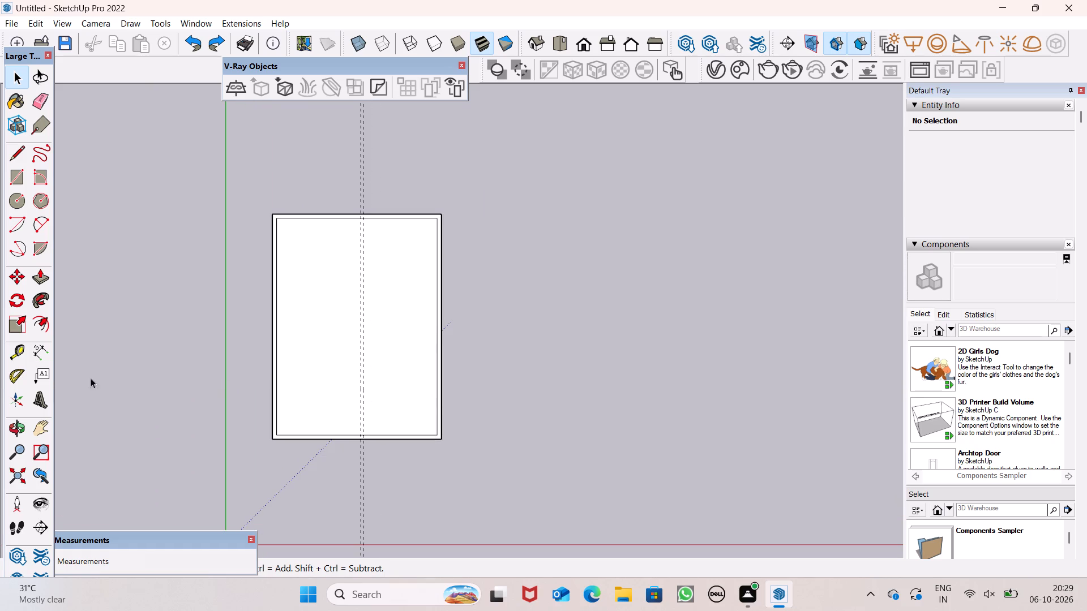
Place two horizontal guides 6" apart across the plan, the first about 3' 2" up from the inner bottom edge.
{"action": "left_click", "coordinate": [17, 352]}
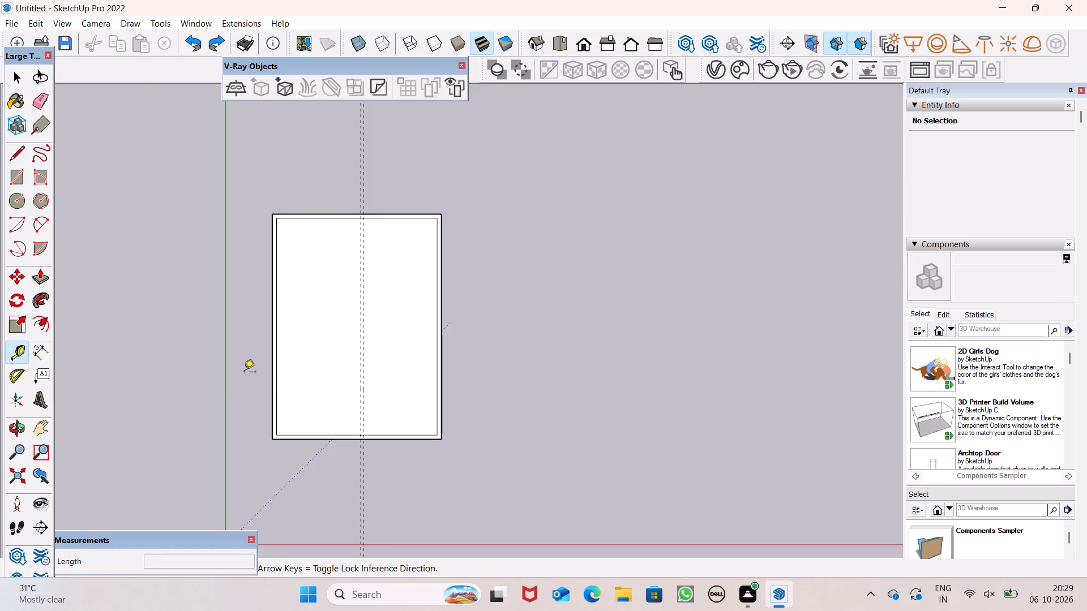
{"action": "scroll", "coordinate": [304, 393], "scroll_direction": "up", "scroll_amount": 3}
{"action": "scroll", "coordinate": [362, 433], "scroll_direction": "up", "scroll_amount": 5}
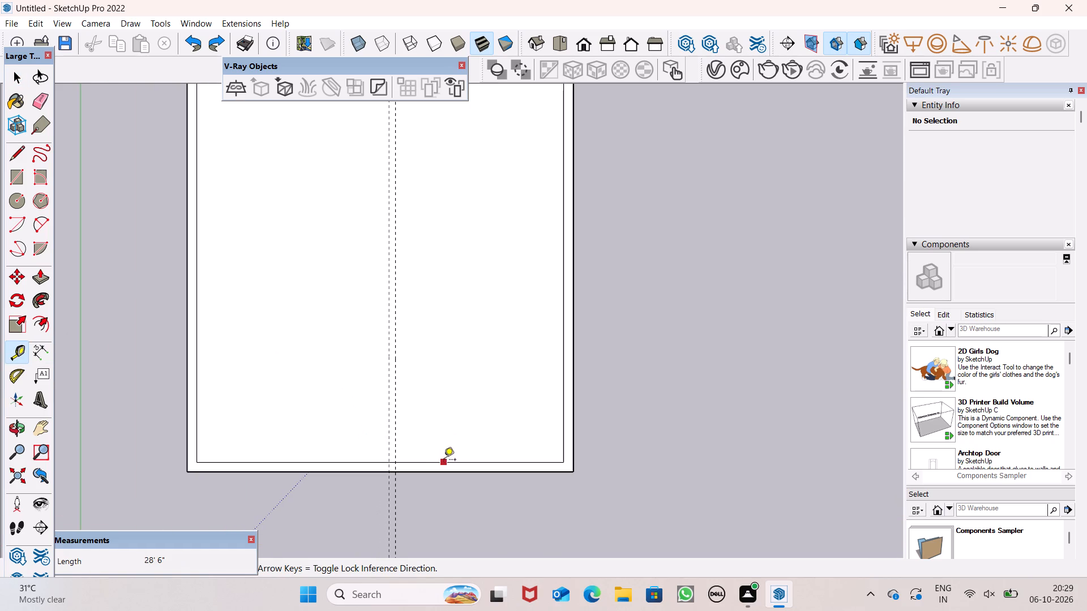
{"action": "left_click_drag", "start_coordinate": [444, 463], "coordinate": [444, 455]}
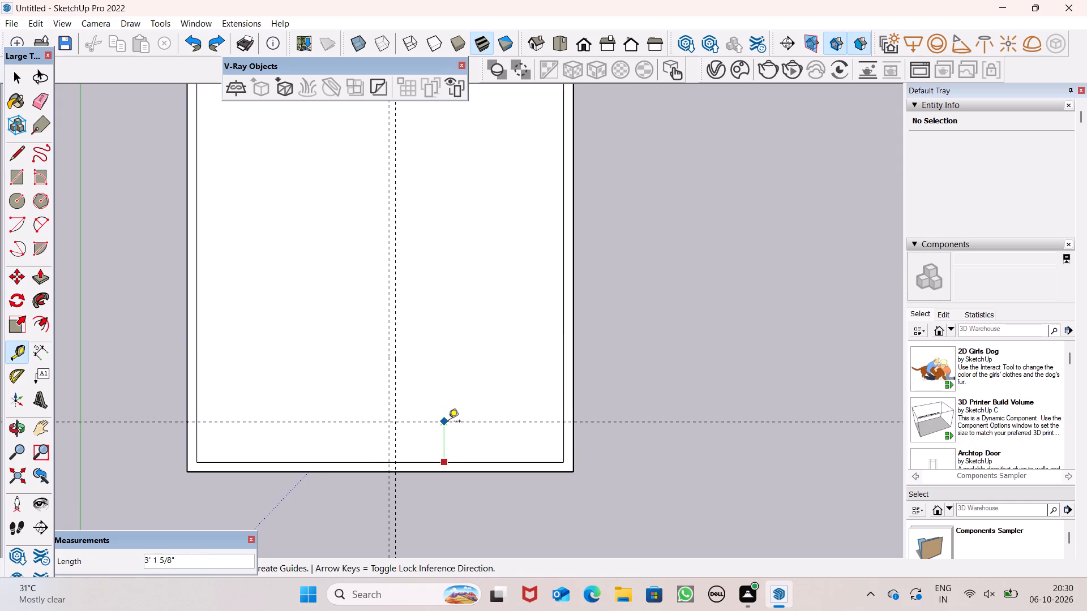
{"action": "left_click", "coordinate": [450, 421]}
{"action": "left_click", "coordinate": [438, 421]}
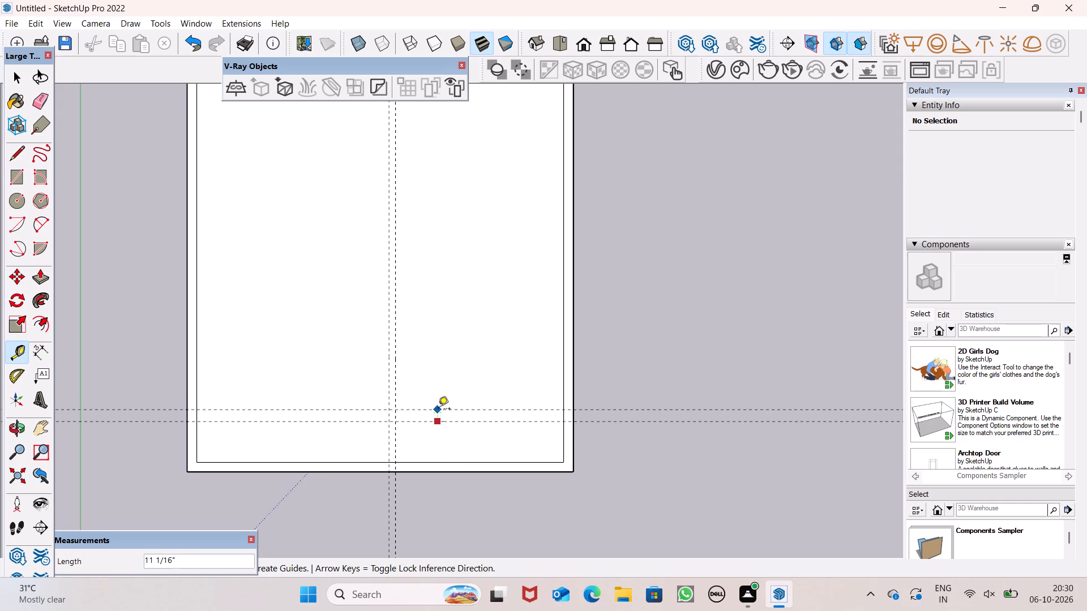
{"action": "key", "text": "6"}
{"action": "key", "text": "shift+quotedbl"}
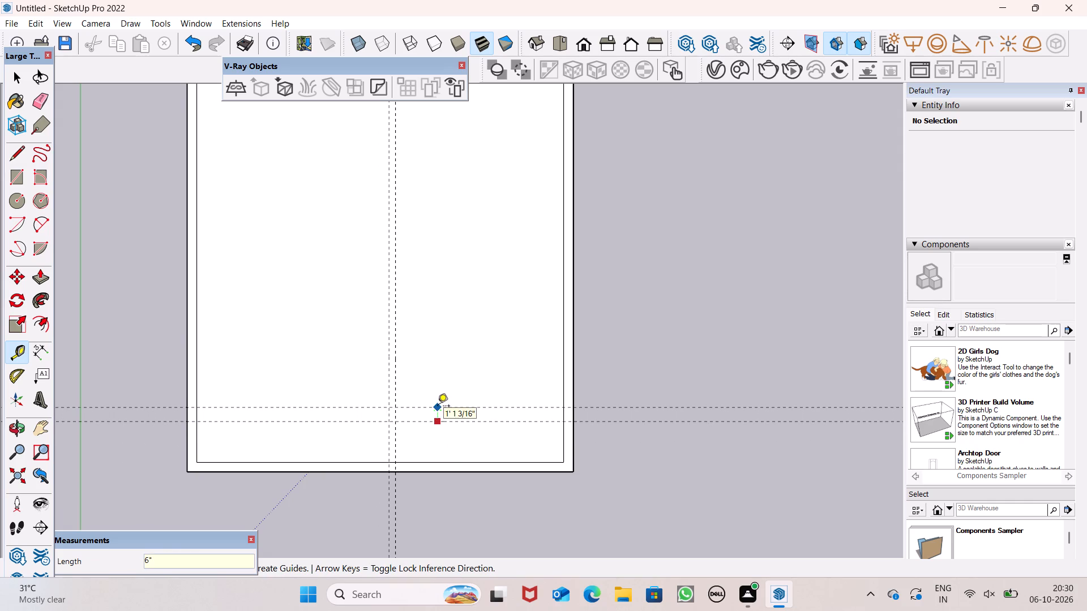
{"action": "key", "text": "Return"}
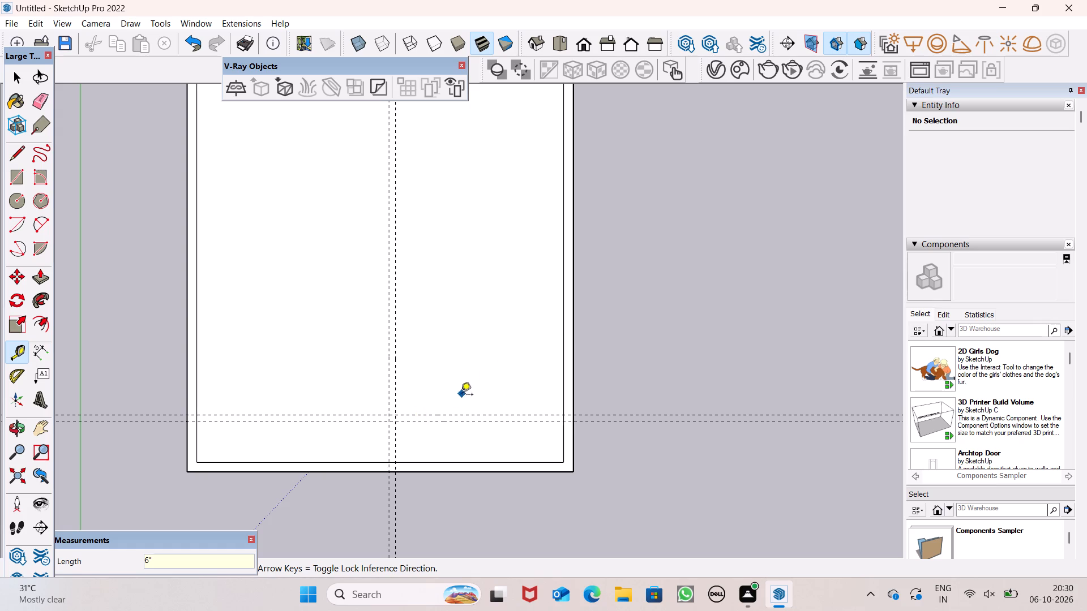
Place a second pair of horizontal guides 6" apart, the first about 9' 6" above the lower pair's upper guide.
{"action": "left_click", "coordinate": [454, 415]}
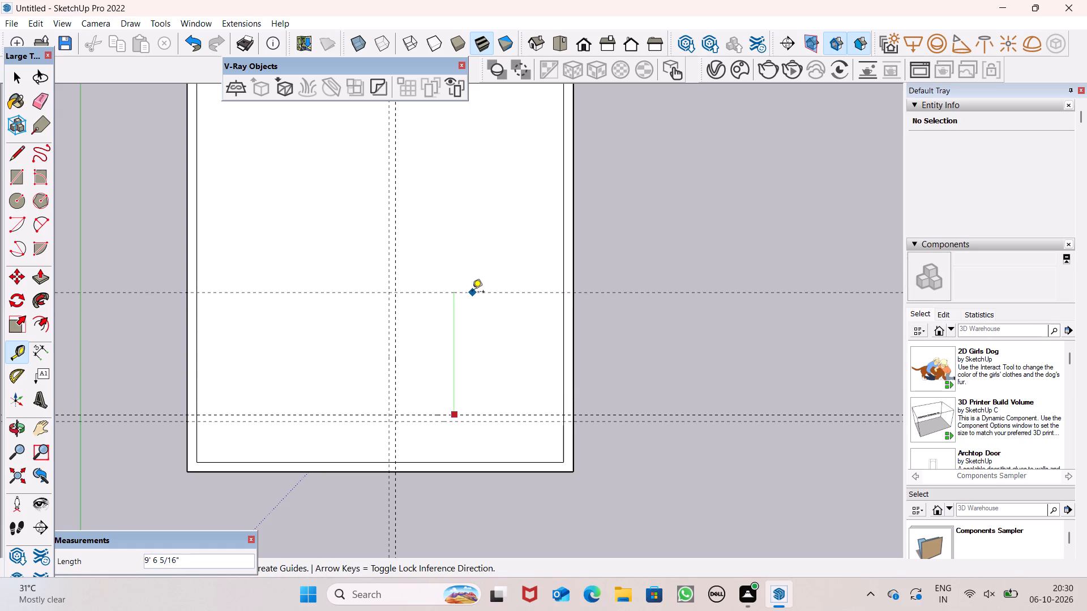
{"action": "left_click", "coordinate": [472, 292]}
{"action": "left_click", "coordinate": [468, 292]}
{"action": "type", "text": "6\""}
{"action": "key", "text": "Return"}
{"action": "key", "text": "space"}
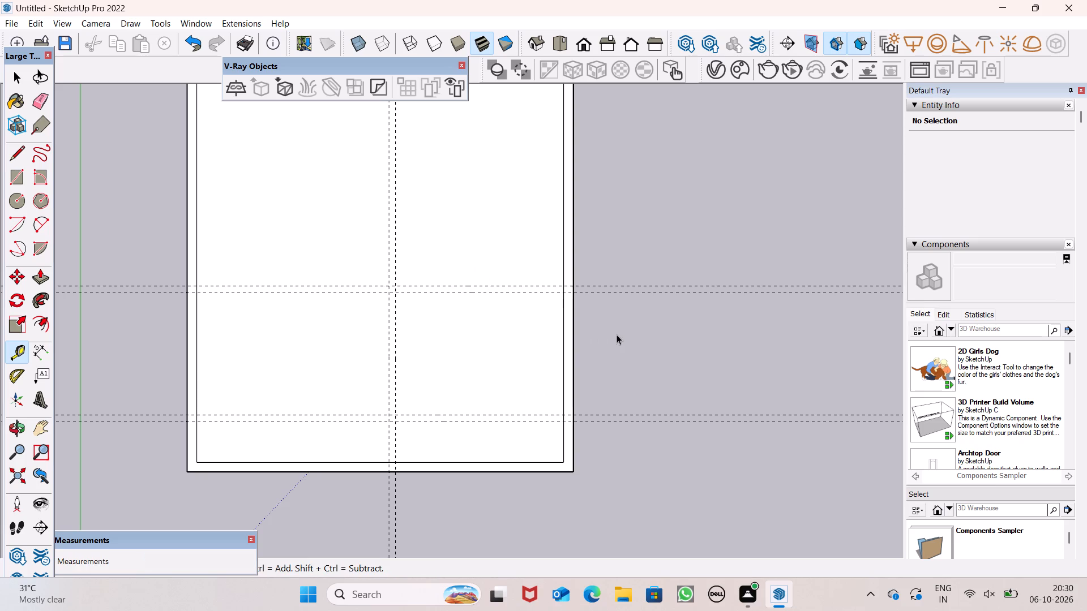
Draw a 6" thick partition rectangle about 13' 7" long between the lower guides, from the left vertical guide to the inner right wall edge.
{"action": "left_click", "coordinate": [18, 180]}
{"action": "scroll", "coordinate": [455, 452], "scroll_direction": "up", "scroll_amount": 1}
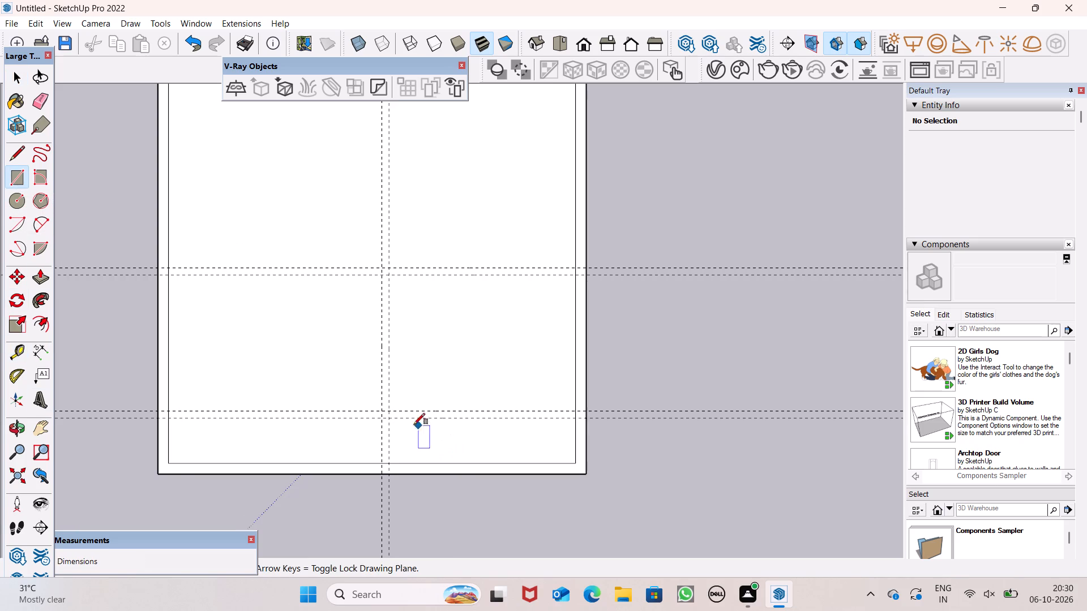
{"action": "left_click", "coordinate": [384, 409]}
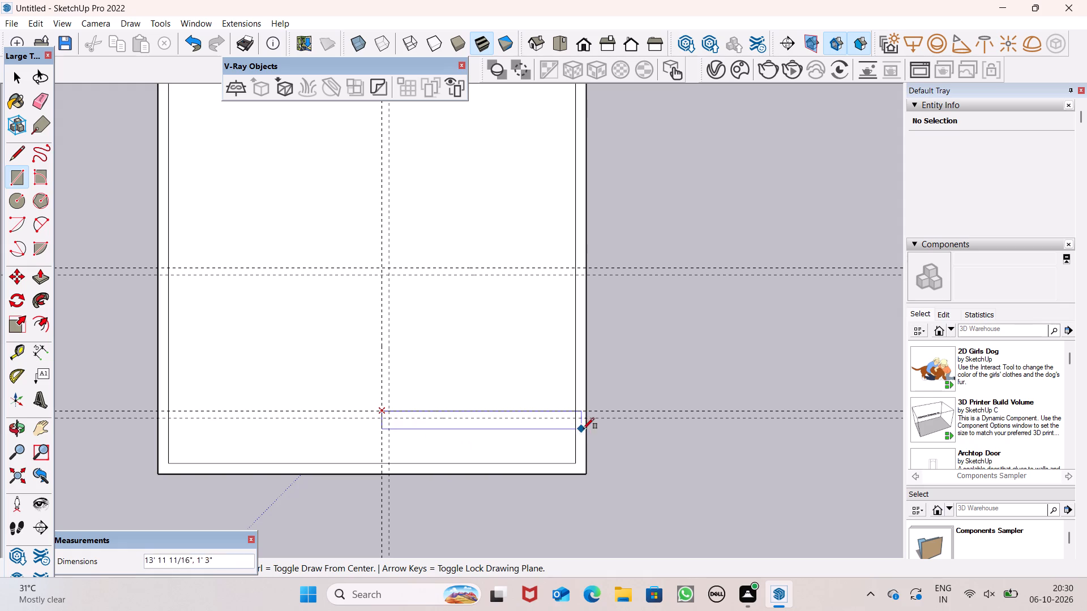
{"action": "scroll", "coordinate": [571, 424], "scroll_direction": "up", "scroll_amount": 2}
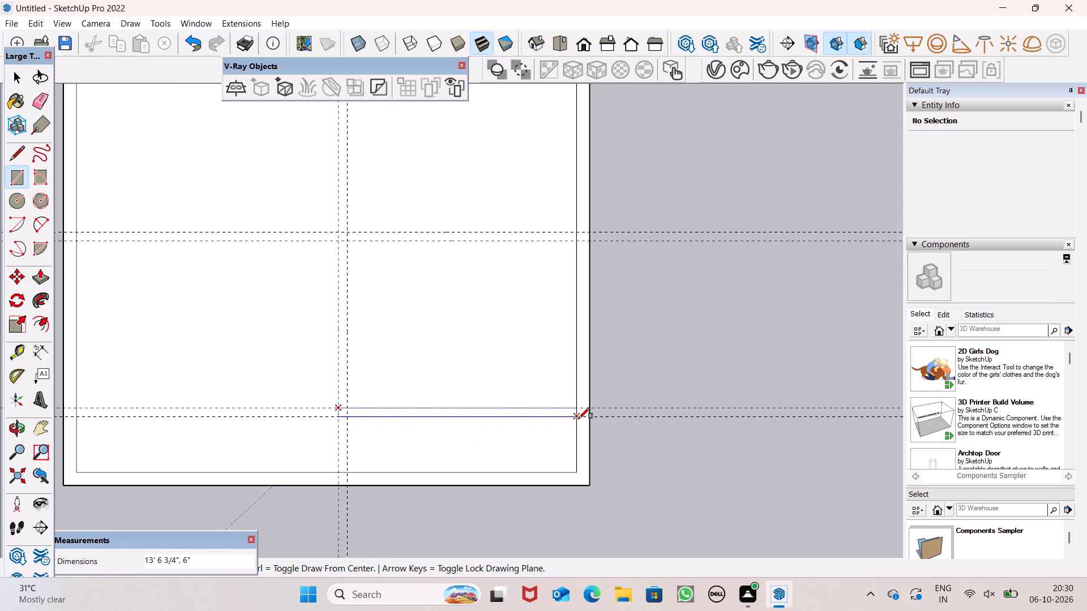
{"action": "scroll", "coordinate": [579, 419], "scroll_direction": "down", "scroll_amount": 5}
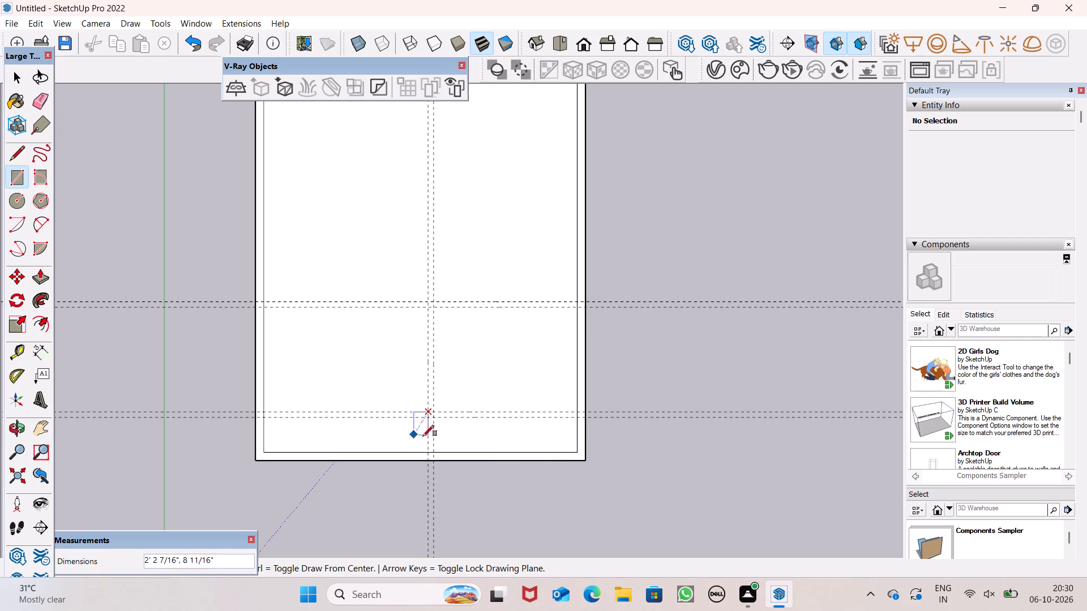
{"action": "scroll", "coordinate": [581, 420], "scroll_direction": "up", "scroll_amount": 4}
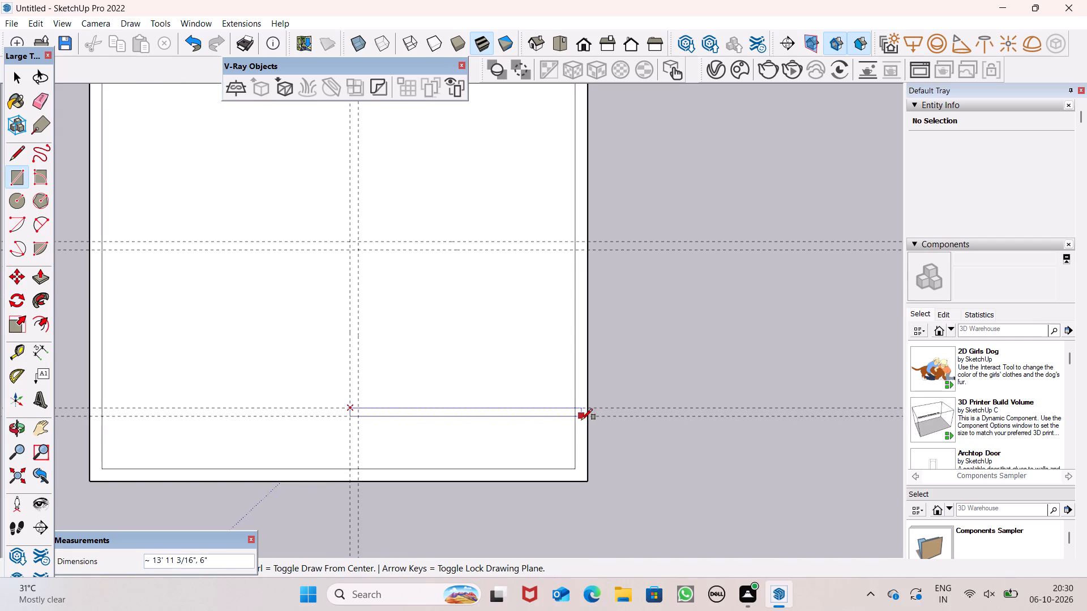
{"action": "scroll", "coordinate": [581, 420], "scroll_direction": "up", "scroll_amount": 5}
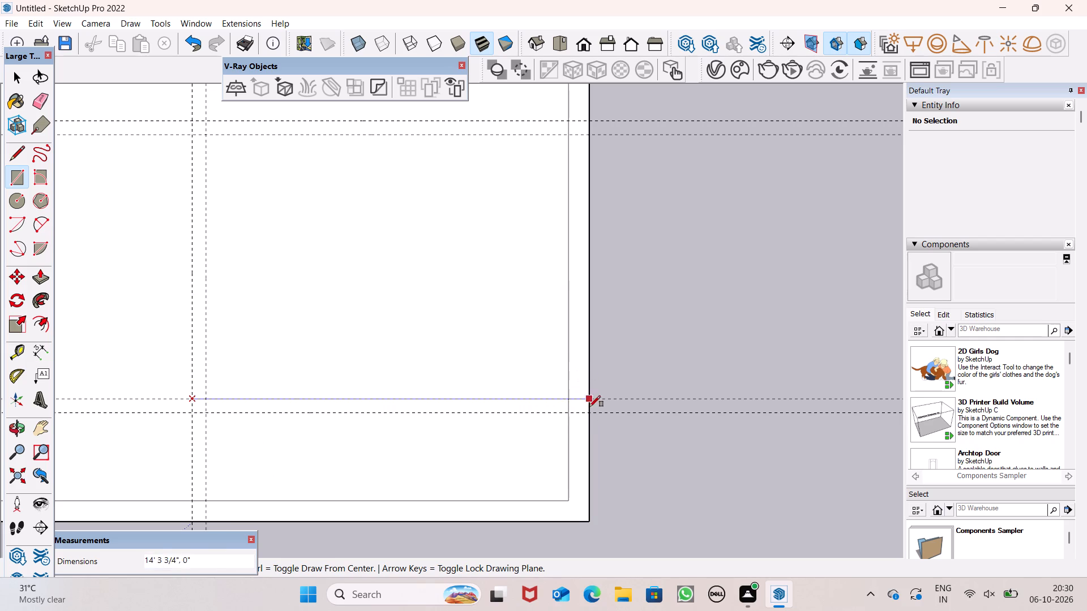
{"action": "scroll", "coordinate": [577, 411], "scroll_direction": "up", "scroll_amount": 3}
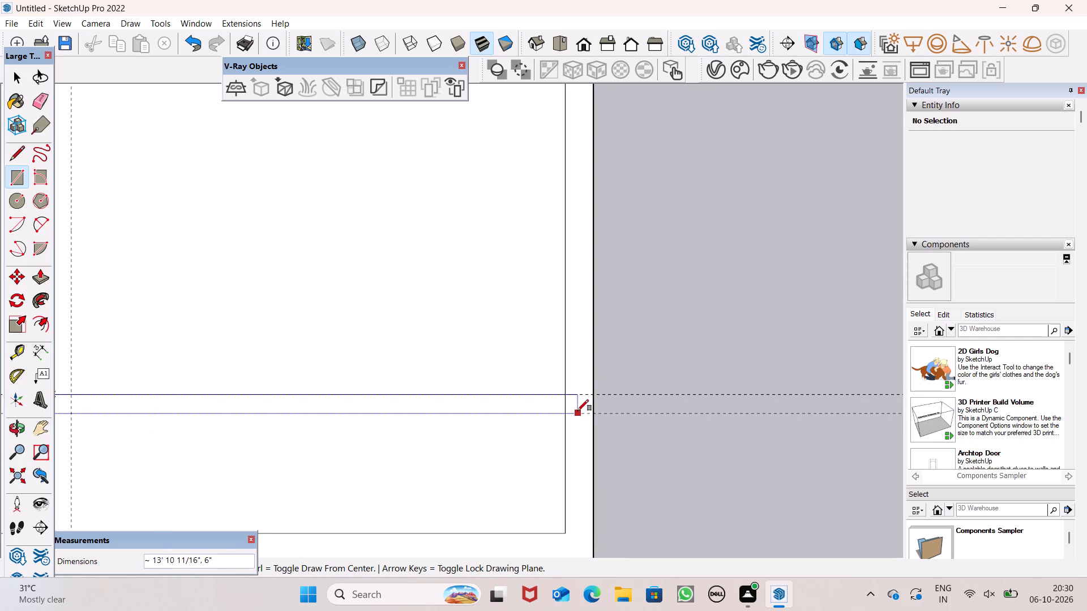
{"action": "scroll", "coordinate": [589, 387], "scroll_direction": "down", "scroll_amount": 5}
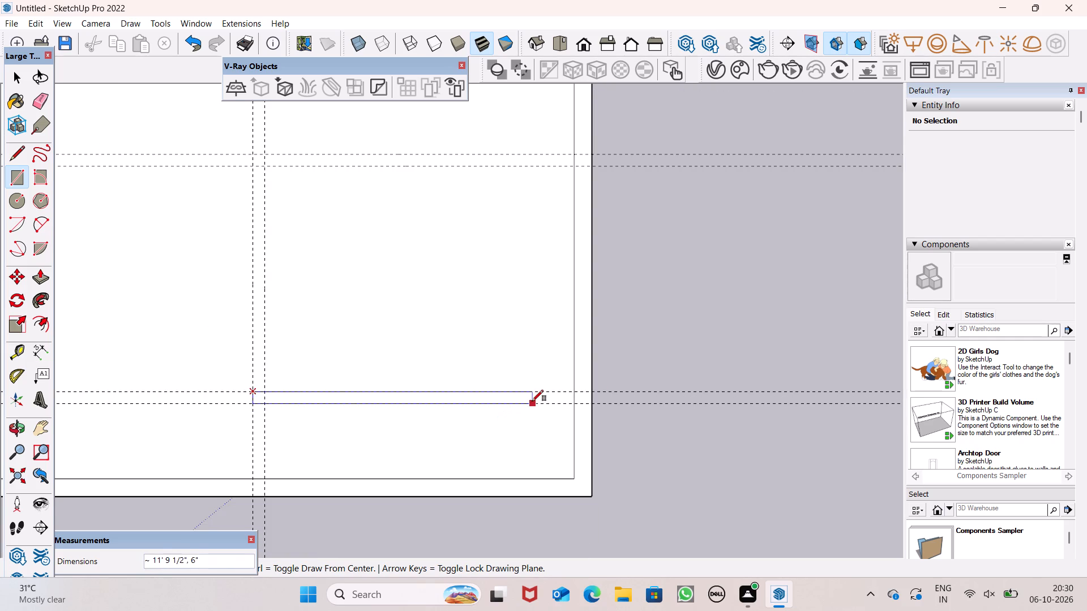
{"action": "scroll", "coordinate": [533, 401], "scroll_direction": "up", "scroll_amount": 4}
{"action": "scroll", "coordinate": [545, 411], "scroll_direction": "down", "scroll_amount": 4}
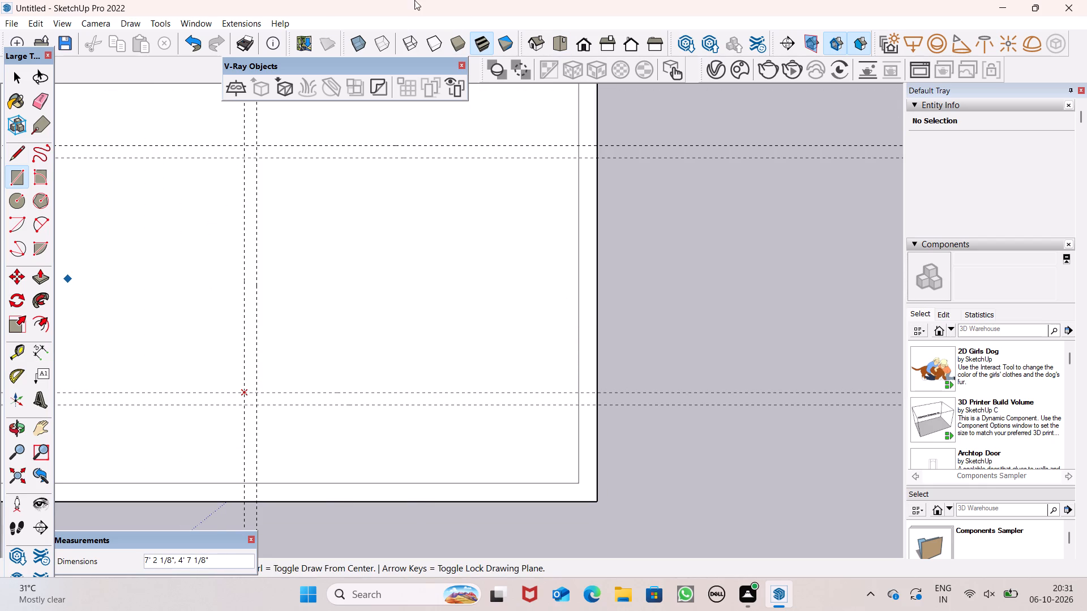
{"action": "scroll", "coordinate": [814, 78], "scroll_direction": "down", "scroll_amount": 1}
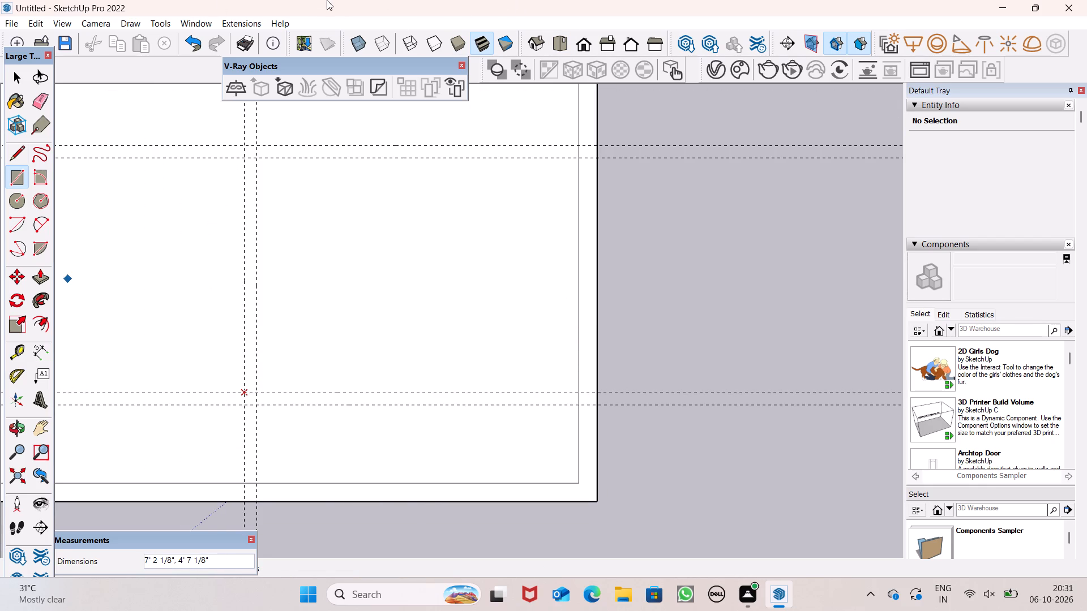
{"action": "scroll", "coordinate": [404, 378], "scroll_direction": "down", "scroll_amount": 5}
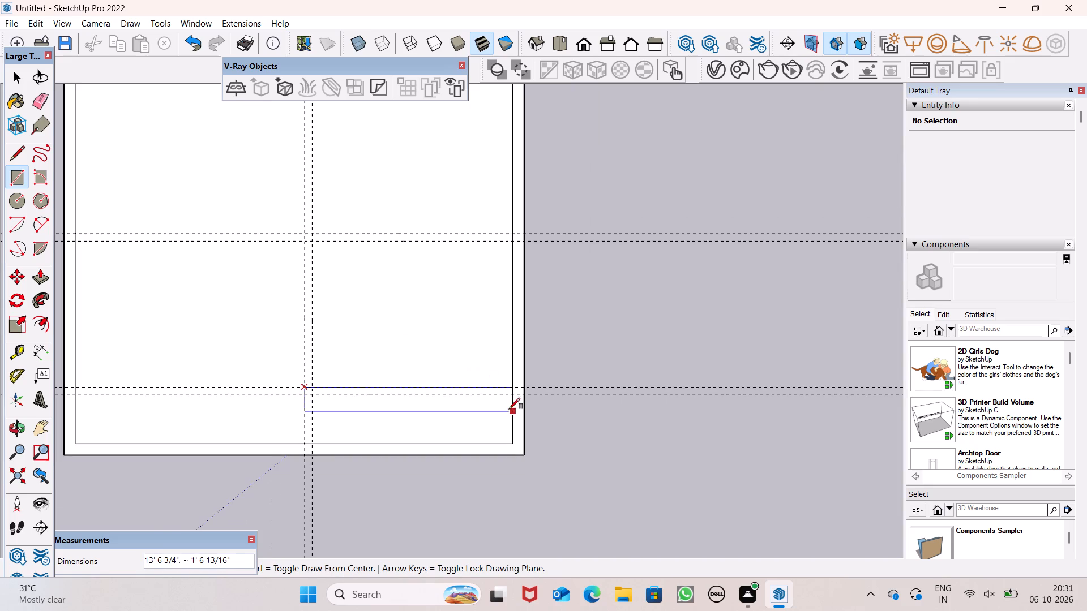
{"action": "scroll", "coordinate": [509, 404], "scroll_direction": "up", "scroll_amount": 7}
{"action": "scroll", "coordinate": [529, 384], "scroll_direction": "down", "scroll_amount": 3}
{"action": "scroll", "coordinate": [529, 378], "scroll_direction": "up", "scroll_amount": 6}
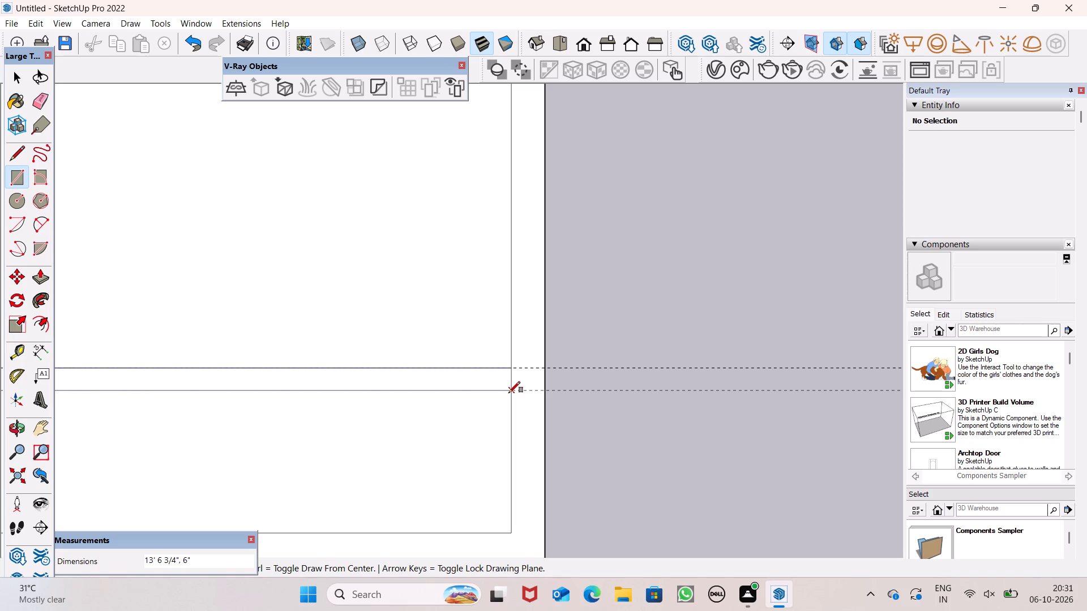
{"action": "left_click", "coordinate": [509, 393]}
Draw a 6" by 28' 6" partition rectangle between the upper horizontal guides, spanning the full width between the inner wall edges.
{"action": "scroll", "coordinate": [580, 322], "scroll_direction": "down", "scroll_amount": 20}
{"action": "scroll", "coordinate": [580, 322], "scroll_direction": "down", "scroll_amount": 3}
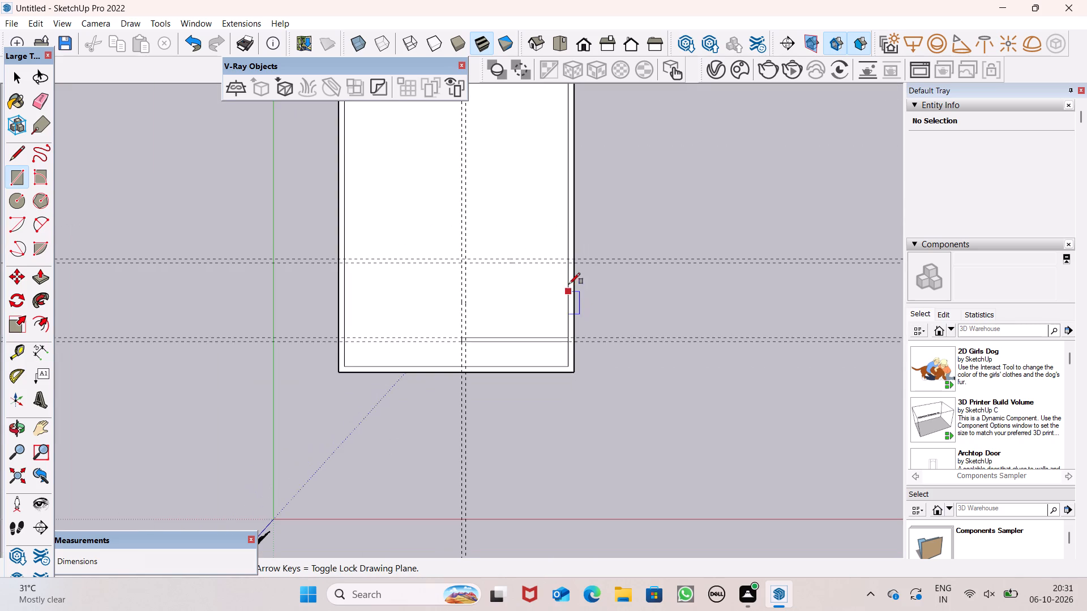
{"action": "scroll", "coordinate": [567, 269], "scroll_direction": "up", "scroll_amount": 9}
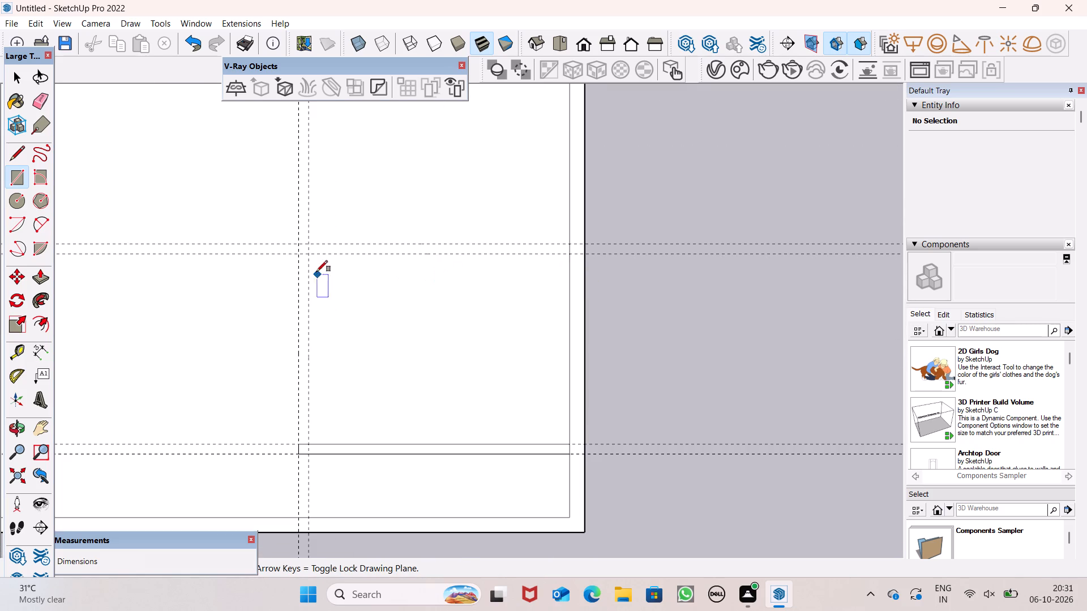
{"action": "scroll", "coordinate": [432, 295], "scroll_direction": "down", "scroll_amount": 6}
{"action": "scroll", "coordinate": [221, 280], "scroll_direction": "up", "scroll_amount": 4}
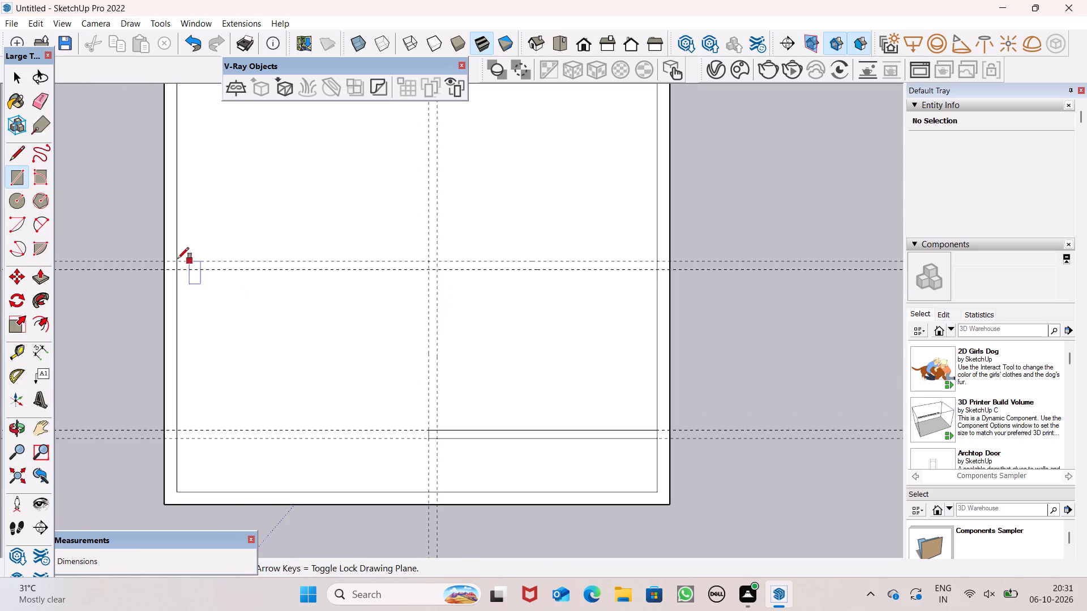
{"action": "left_click", "coordinate": [177, 257]}
{"action": "key", "text": "space"}
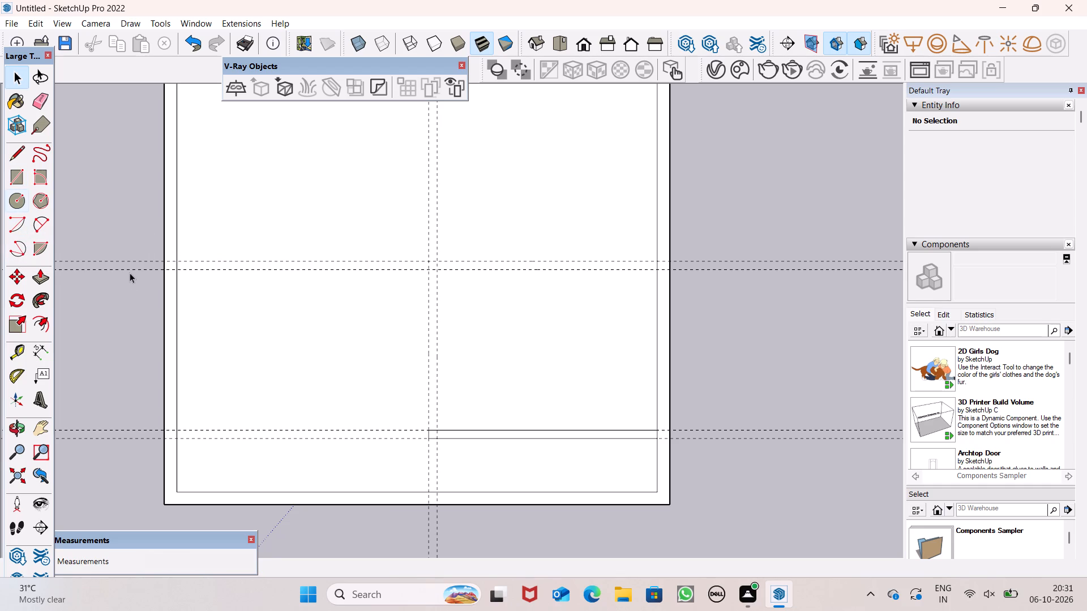
{"action": "left_click", "coordinate": [8, 182]}
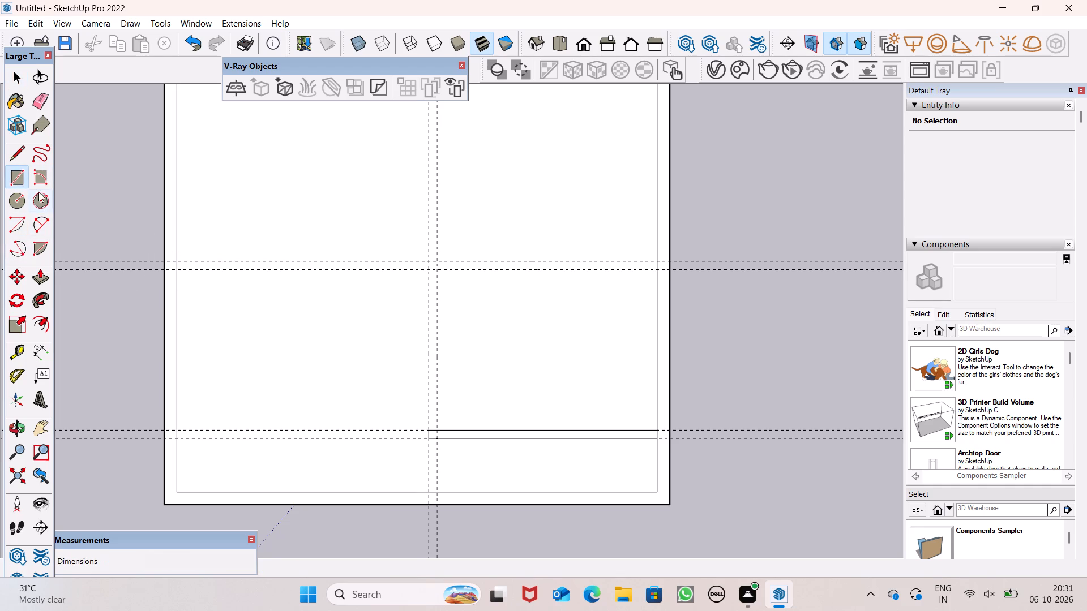
{"action": "scroll", "coordinate": [202, 285], "scroll_direction": "down", "scroll_amount": 1}
{"action": "scroll", "coordinate": [503, 311], "scroll_direction": "up", "scroll_amount": 1}
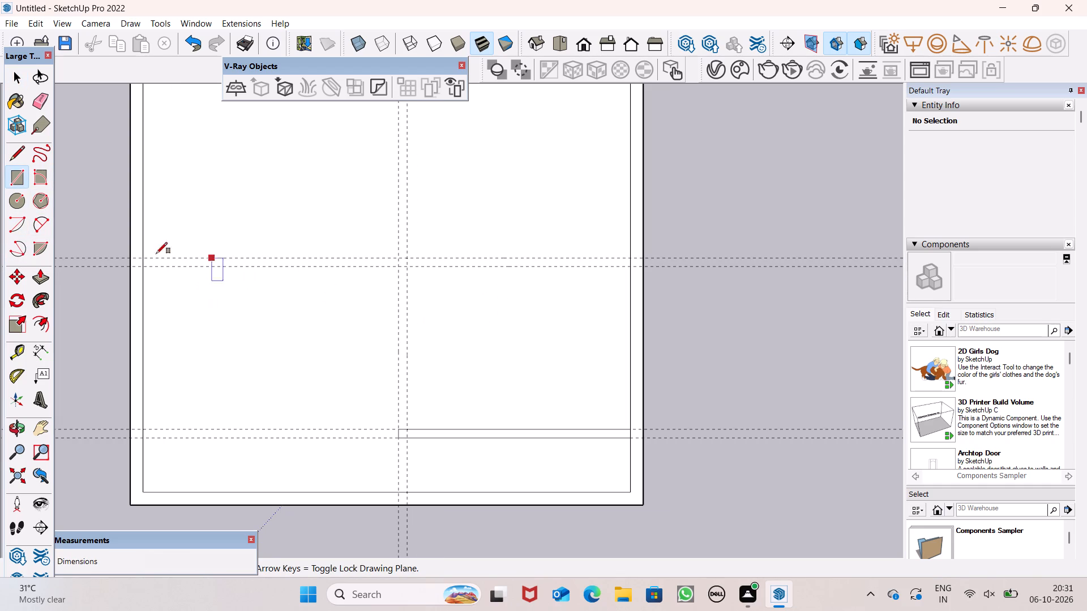
{"action": "left_click", "coordinate": [140, 257]}
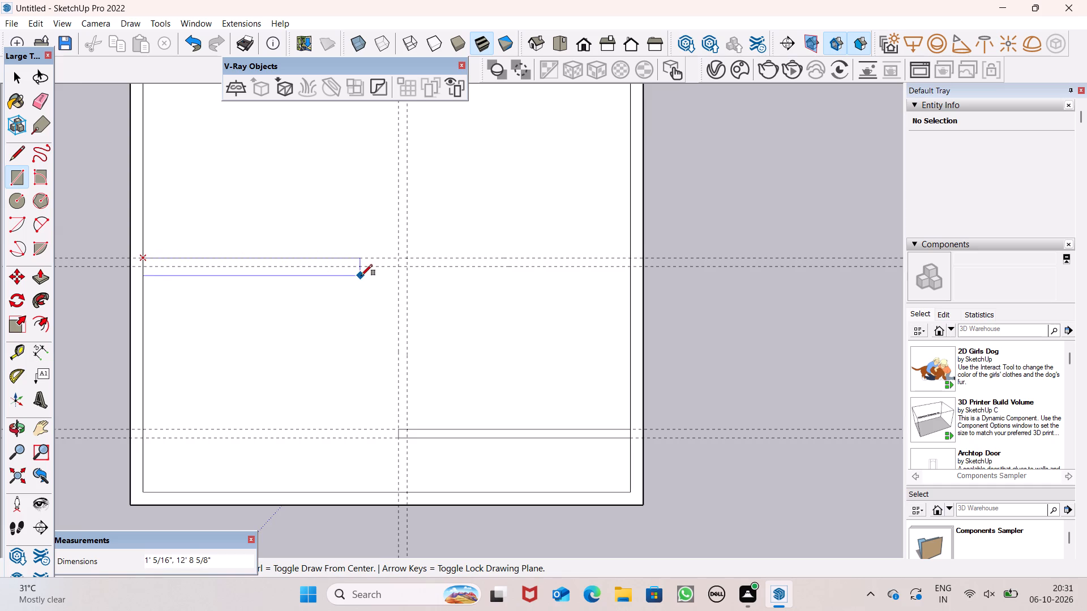
{"action": "scroll", "coordinate": [361, 276], "scroll_direction": "down", "scroll_amount": 3}
{"action": "scroll", "coordinate": [539, 270], "scroll_direction": "up", "scroll_amount": 4}
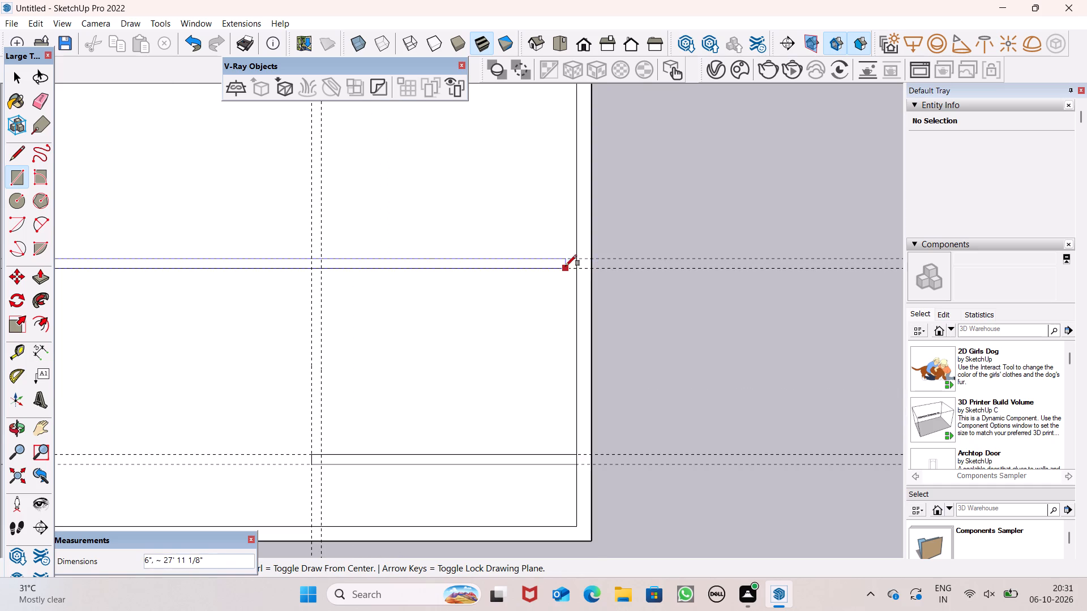
{"action": "scroll", "coordinate": [566, 266], "scroll_direction": "up", "scroll_amount": 3}
{"action": "left_click", "coordinate": [579, 273]}
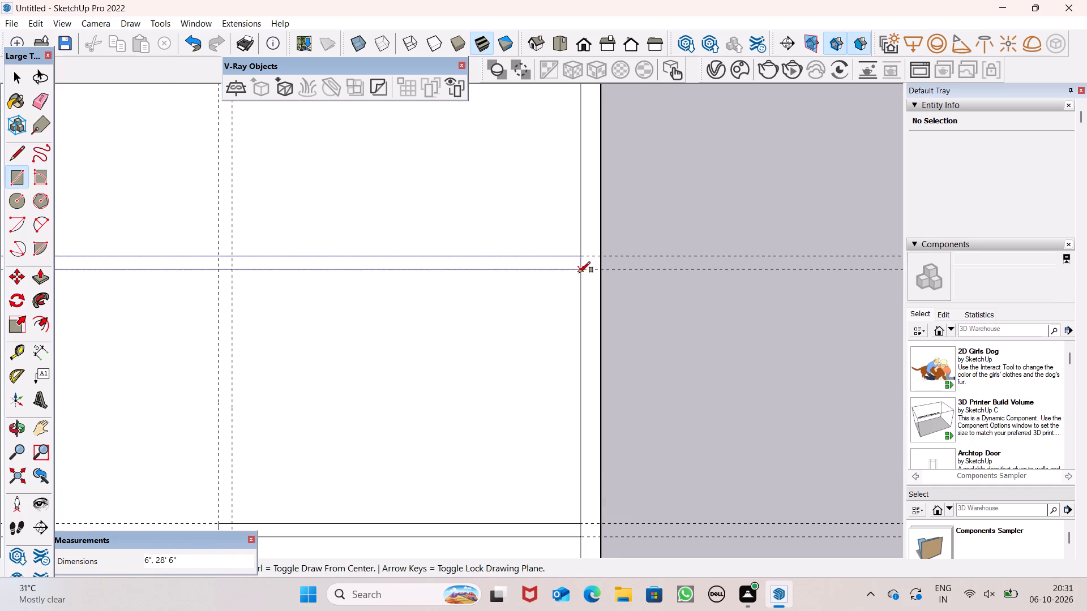
Draw a 6" wide vertical partition rectangle about 10' 6" long between the vertical guides, linking the full-width partition to the lower one.
{"action": "scroll", "coordinate": [611, 210], "scroll_direction": "down", "scroll_amount": 5}
{"action": "scroll", "coordinate": [570, 358], "scroll_direction": "up", "scroll_amount": 2}
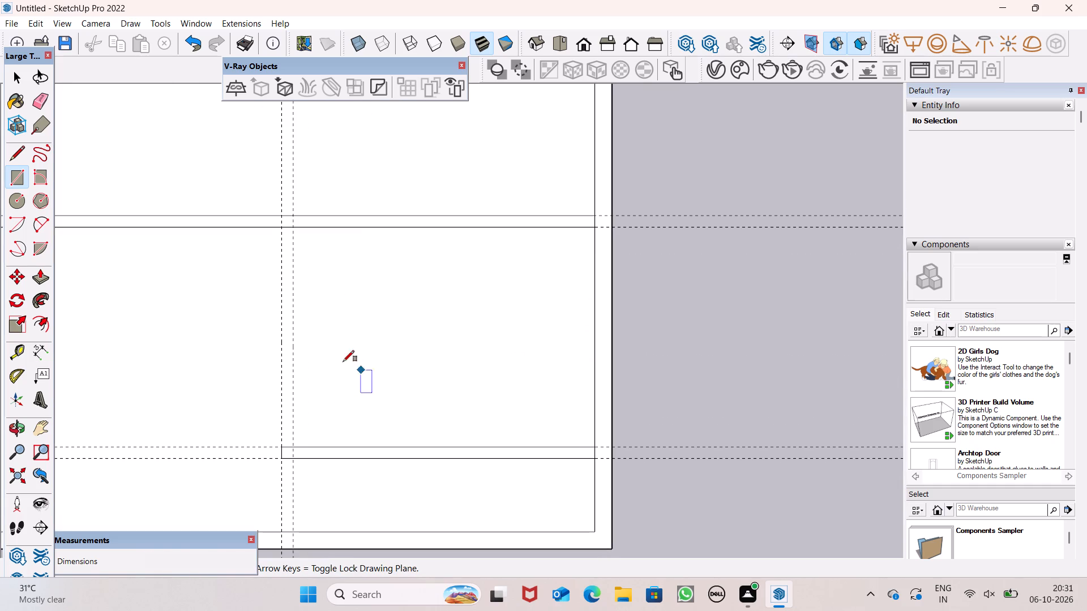
{"action": "left_click", "coordinate": [279, 214]}
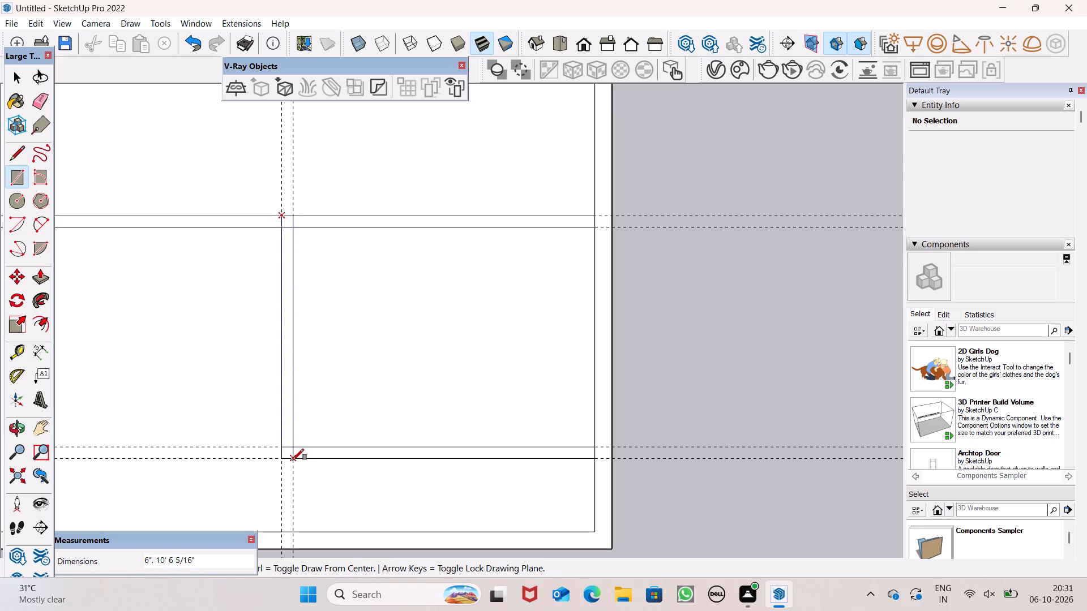
{"action": "left_click", "coordinate": [293, 459]}
{"action": "scroll", "coordinate": [459, 348], "scroll_direction": "down", "scroll_amount": 6}
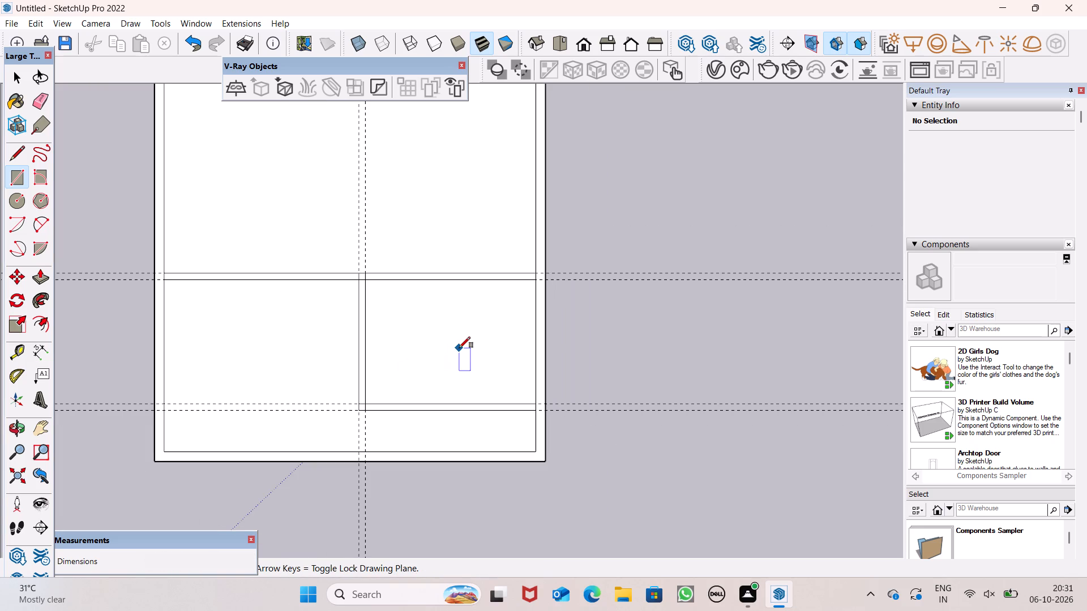
{"action": "key", "text": "space"}
Erase all four horizontal guides and both vertical guides from the plan.
{"action": "scroll", "coordinate": [443, 364], "scroll_direction": "down", "scroll_amount": 4}
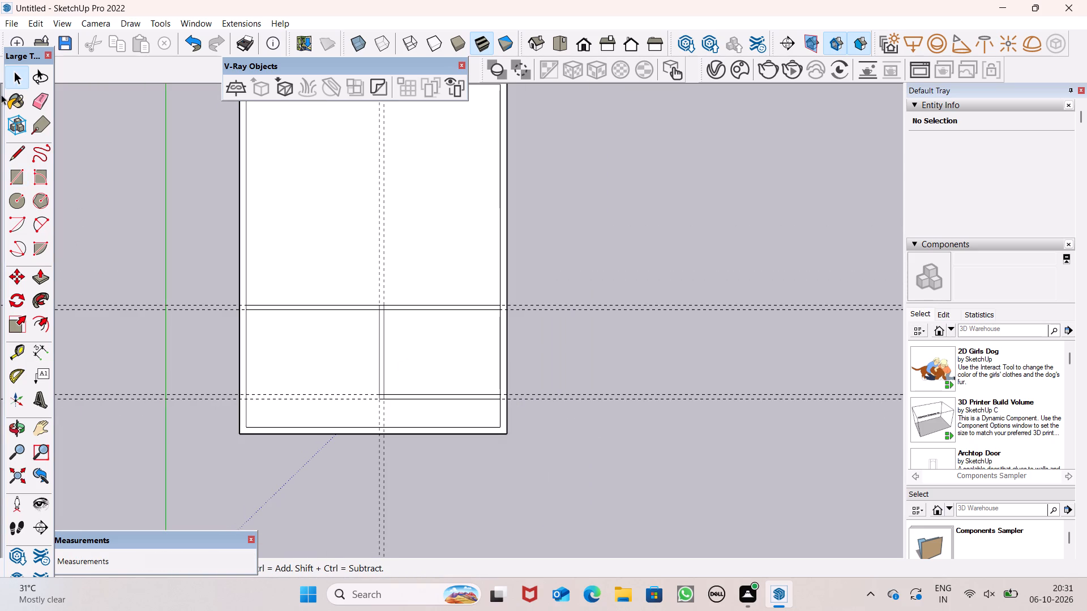
{"action": "left_click", "coordinate": [37, 102]}
{"action": "left_click_drag", "start_coordinate": [195, 294], "coordinate": [191, 313]}
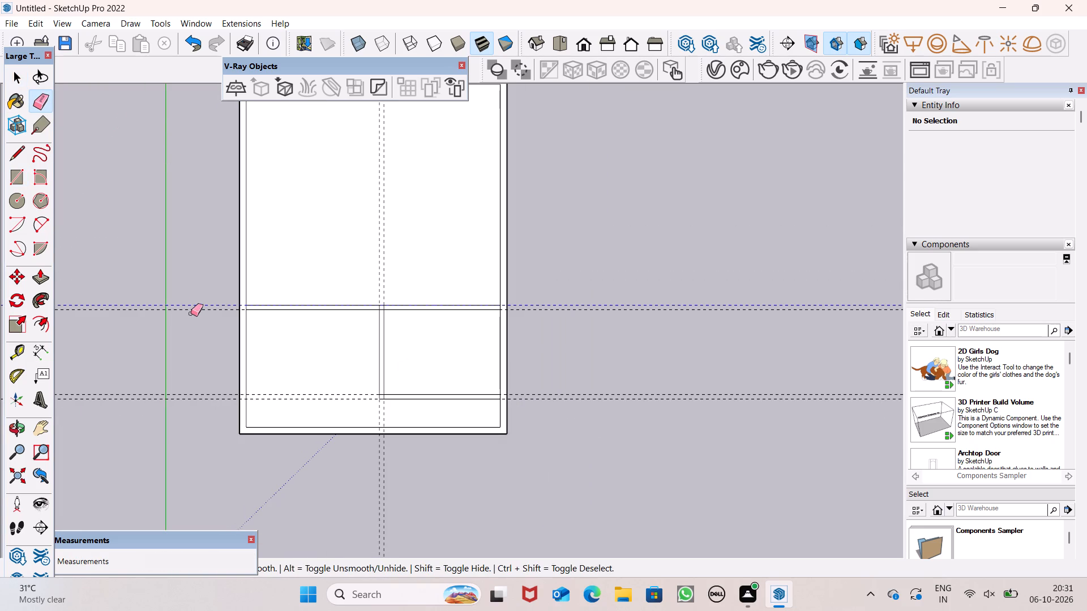
{"action": "left_click_drag", "start_coordinate": [191, 313], "coordinate": [182, 408]}
{"action": "left_click_drag", "start_coordinate": [387, 505], "coordinate": [373, 505]}
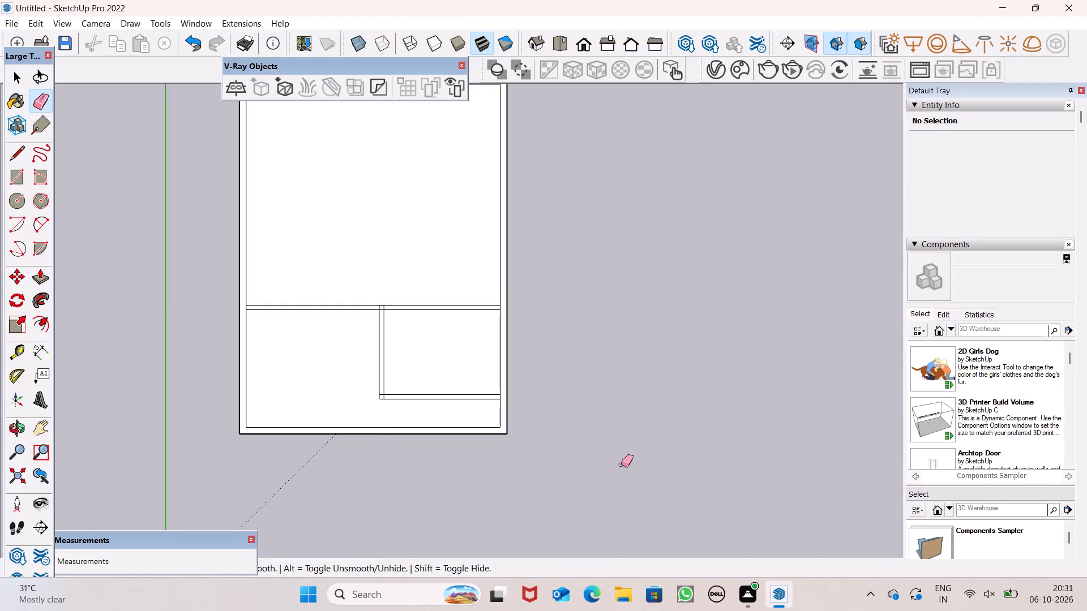
Erase the overlapping line segments at the T-junction where the vertical partition meets the full-width partition.
{"action": "scroll", "coordinate": [382, 345], "scroll_direction": "up", "scroll_amount": 7}
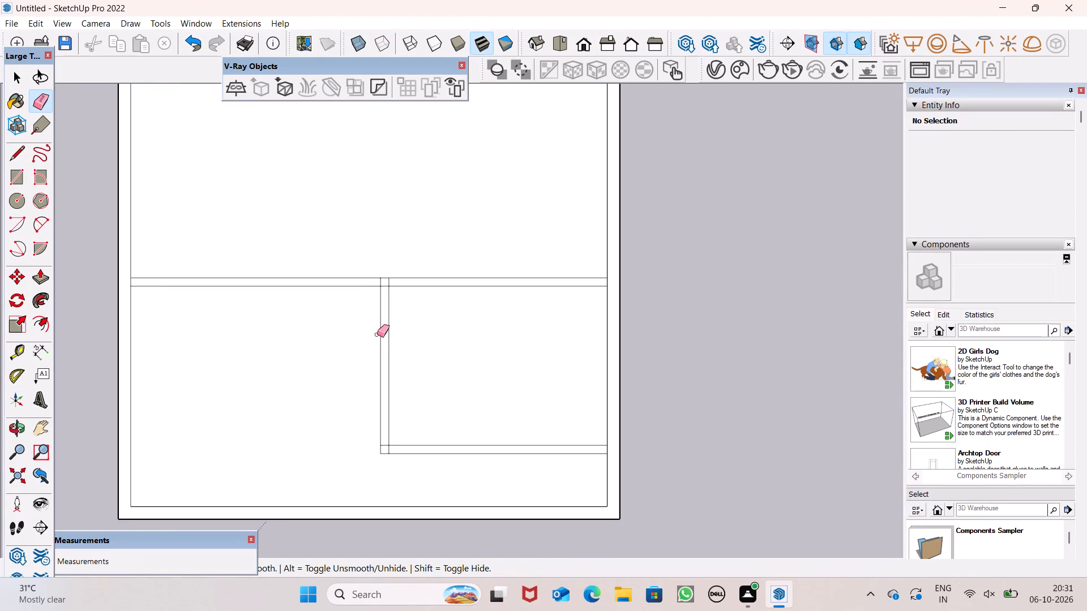
{"action": "scroll", "coordinate": [369, 304], "scroll_direction": "up", "scroll_amount": 12}
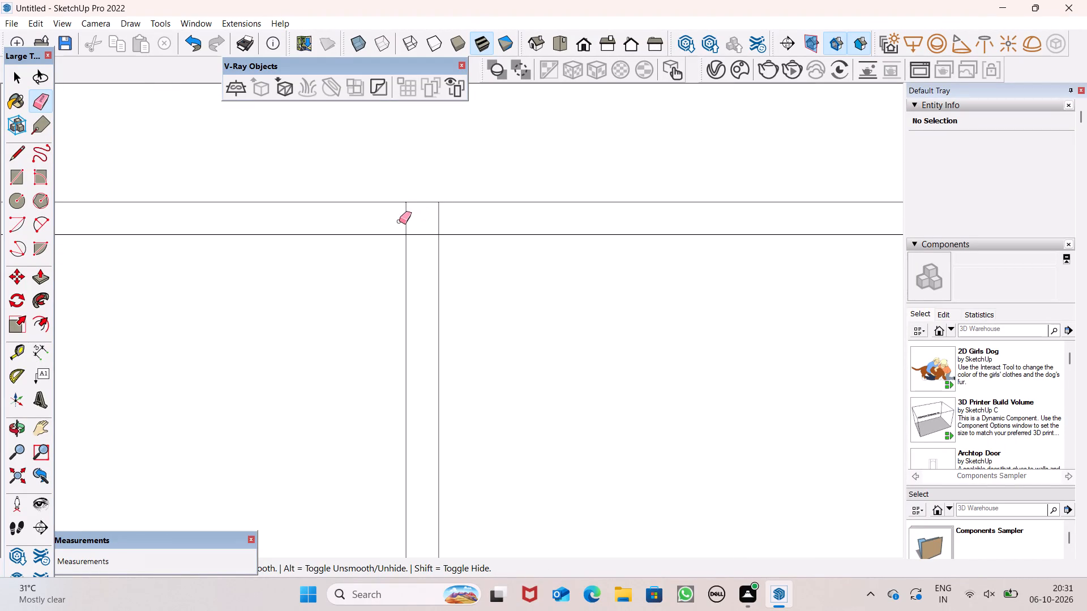
{"action": "left_click_drag", "start_coordinate": [399, 221], "coordinate": [448, 230]}
{"action": "left_click_drag", "start_coordinate": [425, 227], "coordinate": [423, 248]}
Erase the inner wall edge segment between the lower partition's two lines where it meets the right outer wall.
{"action": "scroll", "coordinate": [401, 230], "scroll_direction": "down", "scroll_amount": 8}
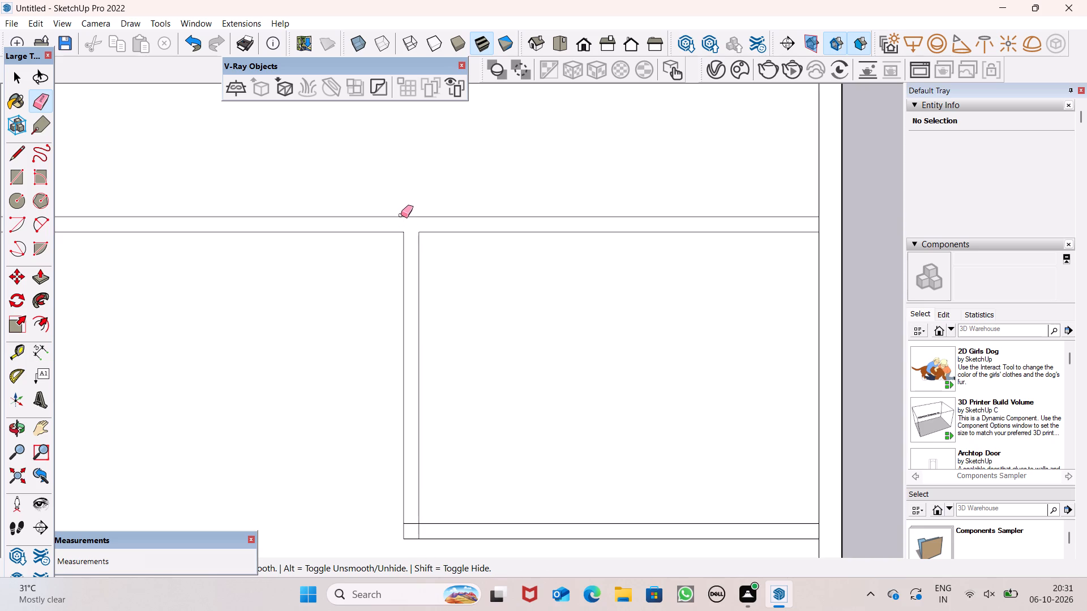
{"action": "scroll", "coordinate": [401, 215], "scroll_direction": "down", "scroll_amount": 11}
{"action": "scroll", "coordinate": [543, 354], "scroll_direction": "up", "scroll_amount": 6}
{"action": "scroll", "coordinate": [567, 390], "scroll_direction": "down", "scroll_amount": 2}
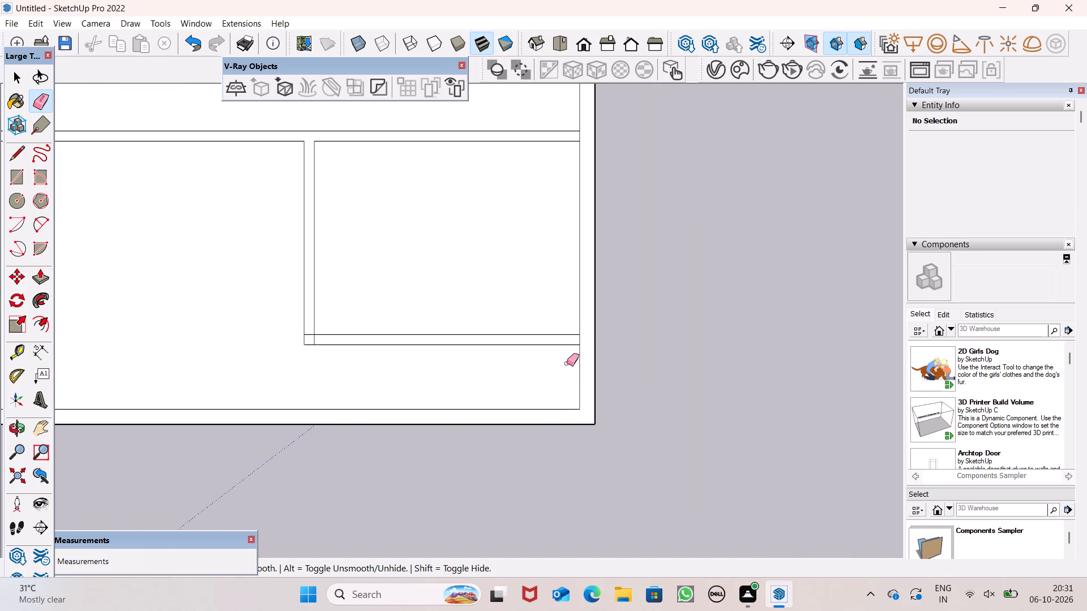
{"action": "scroll", "coordinate": [580, 335], "scroll_direction": "up", "scroll_amount": 7}
{"action": "left_click", "coordinate": [581, 356]}
{"action": "left_click", "coordinate": [578, 352]}
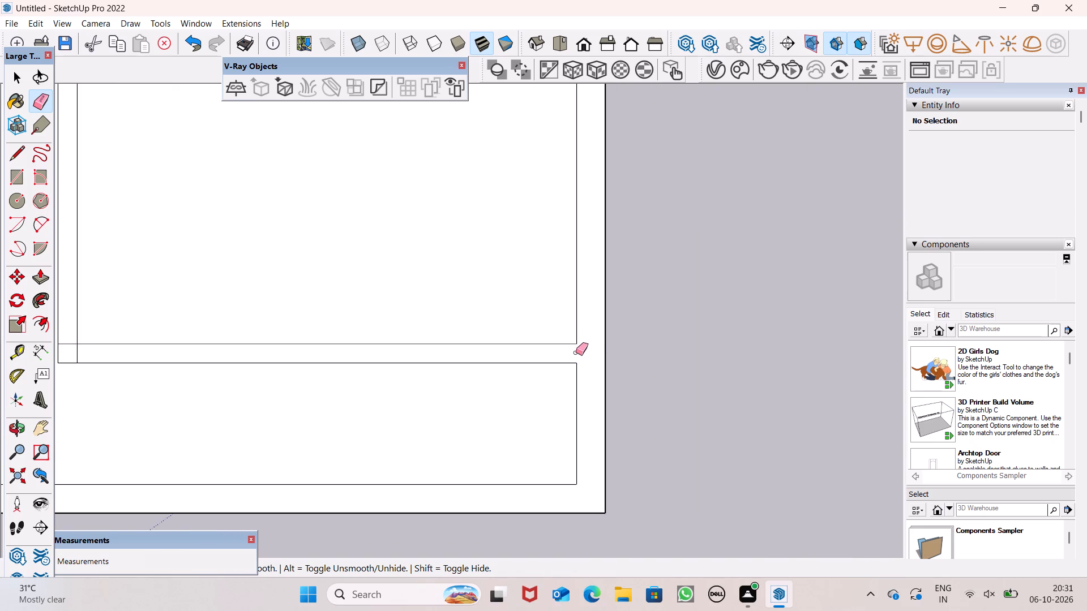
Erase the inner wall edge segment between the full-width partition's two lines where it meets the right outer wall.
{"action": "scroll", "coordinate": [598, 442], "scroll_direction": "down", "scroll_amount": 7}
{"action": "scroll", "coordinate": [596, 194], "scroll_direction": "up", "scroll_amount": 5}
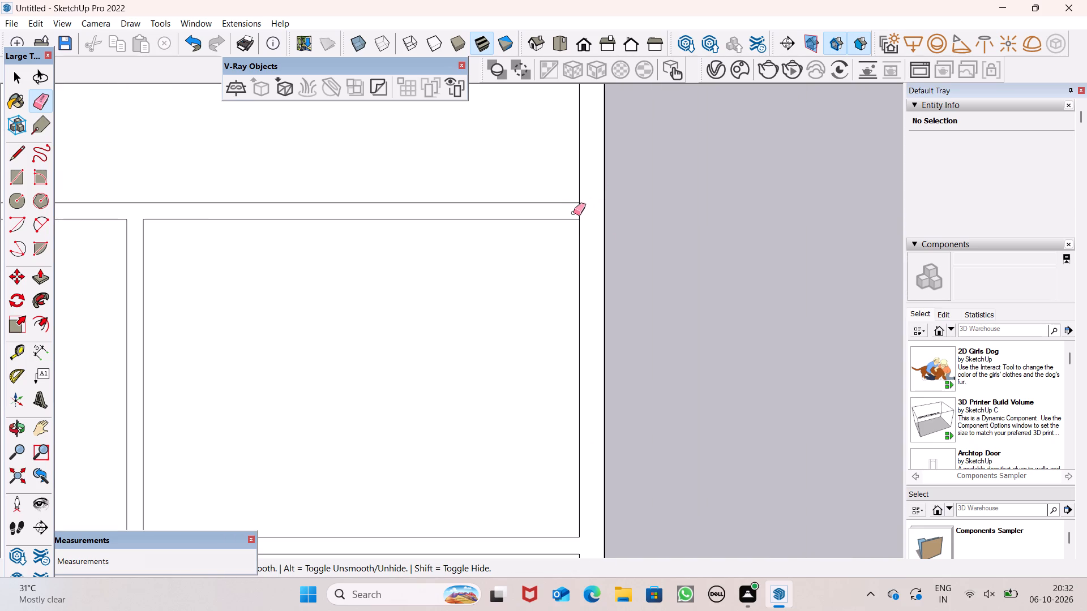
{"action": "left_click", "coordinate": [574, 213]}
Erase the overlapping line segments at the corner where the vertical partition meets the lower partition.
{"action": "scroll", "coordinate": [571, 243], "scroll_direction": "down", "scroll_amount": 10}
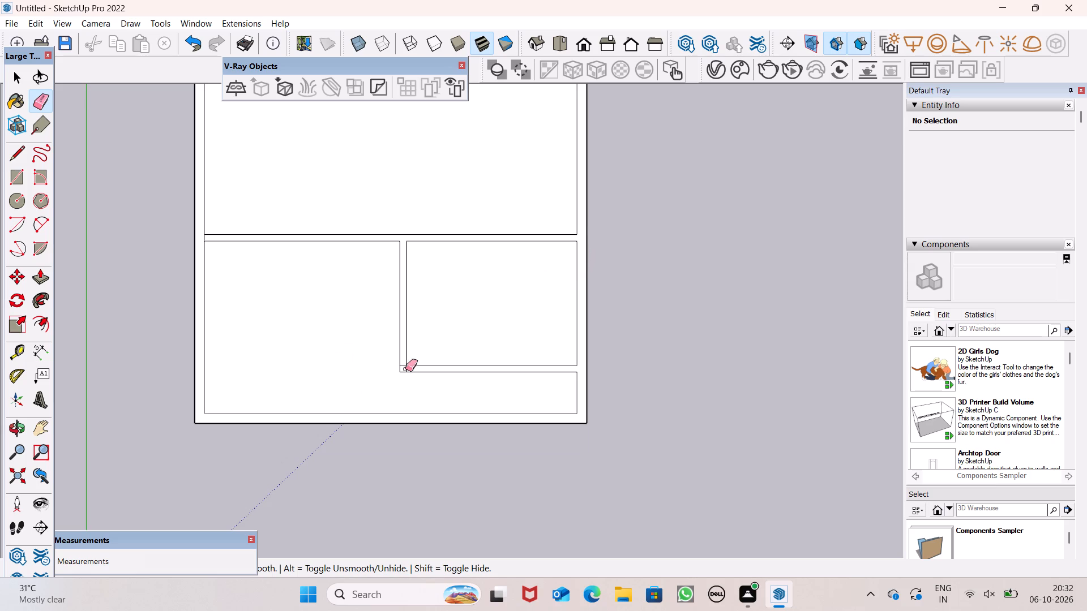
{"action": "scroll", "coordinate": [469, 369], "scroll_direction": "up", "scroll_amount": 7}
{"action": "scroll", "coordinate": [365, 338], "scroll_direction": "up", "scroll_amount": 6}
{"action": "left_click_drag", "start_coordinate": [371, 351], "coordinate": [391, 376]}
Erase the inner wall edge segment between the full-width partition's two lines where it meets the left outer wall.
{"action": "scroll", "coordinate": [384, 346], "scroll_direction": "down", "scroll_amount": 8}
{"action": "scroll", "coordinate": [585, 309], "scroll_direction": "down", "scroll_amount": 5}
{"action": "scroll", "coordinate": [282, 198], "scroll_direction": "up", "scroll_amount": 6}
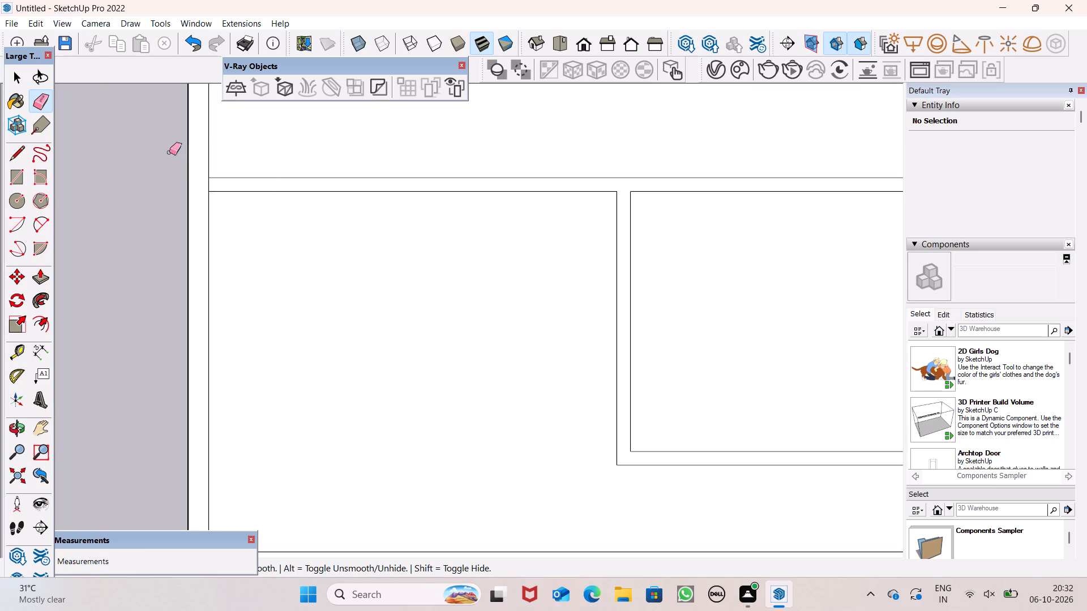
{"action": "scroll", "coordinate": [191, 180], "scroll_direction": "up", "scroll_amount": 6}
{"action": "left_click_drag", "start_coordinate": [232, 190], "coordinate": [216, 193]}
Draw a line about 3' 11" long from the partition corner's outer vertex straight down to the bottom wall's outer edge.
{"action": "scroll", "coordinate": [366, 263], "scroll_direction": "down", "scroll_amount": 7}
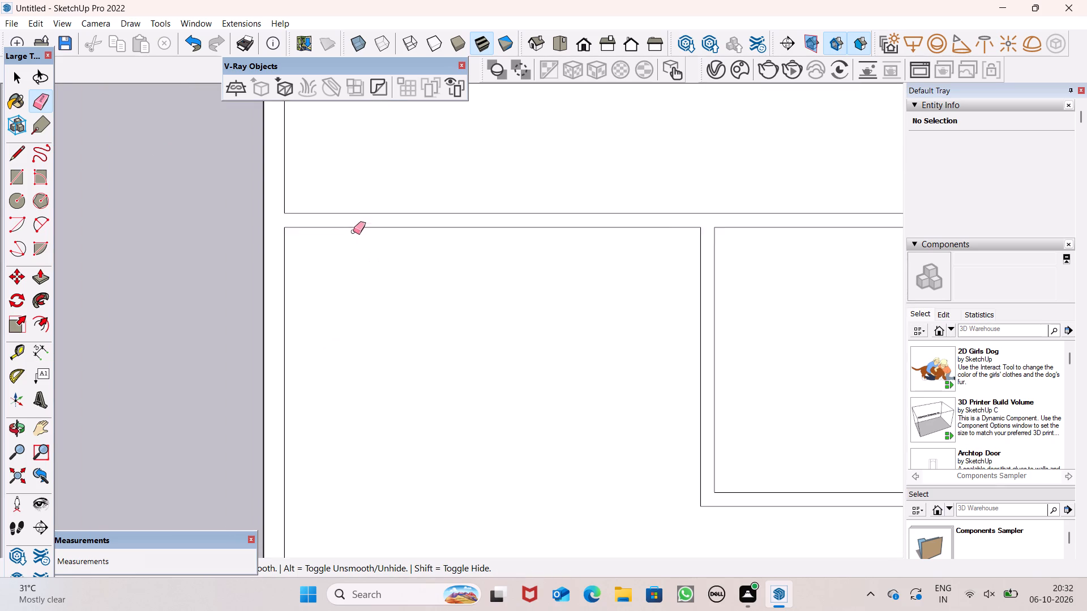
{"action": "scroll", "coordinate": [353, 231], "scroll_direction": "down", "scroll_amount": 3}
{"action": "scroll", "coordinate": [218, 367], "scroll_direction": "down", "scroll_amount": 7}
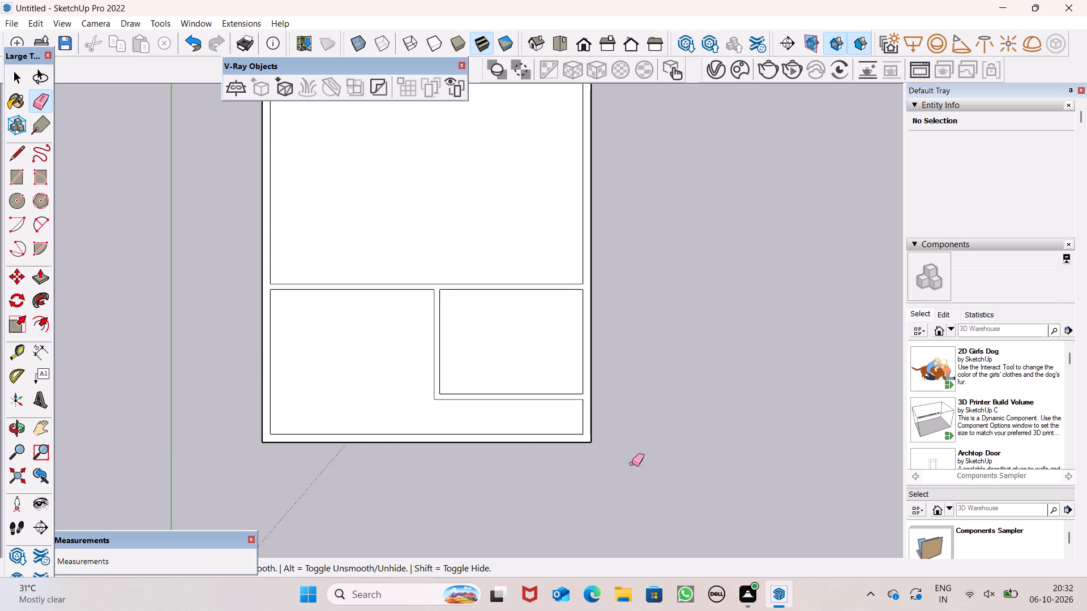
{"action": "scroll", "coordinate": [517, 440], "scroll_direction": "up", "scroll_amount": 4}
{"action": "scroll", "coordinate": [0, 381], "scroll_direction": "down", "scroll_amount": 4}
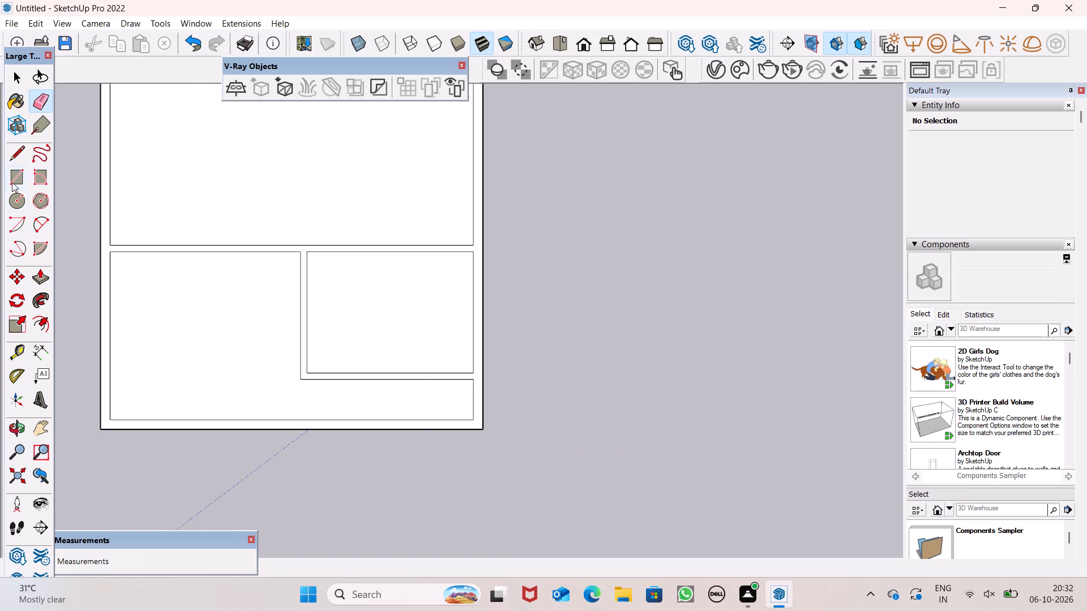
{"action": "left_click", "coordinate": [10, 156]}
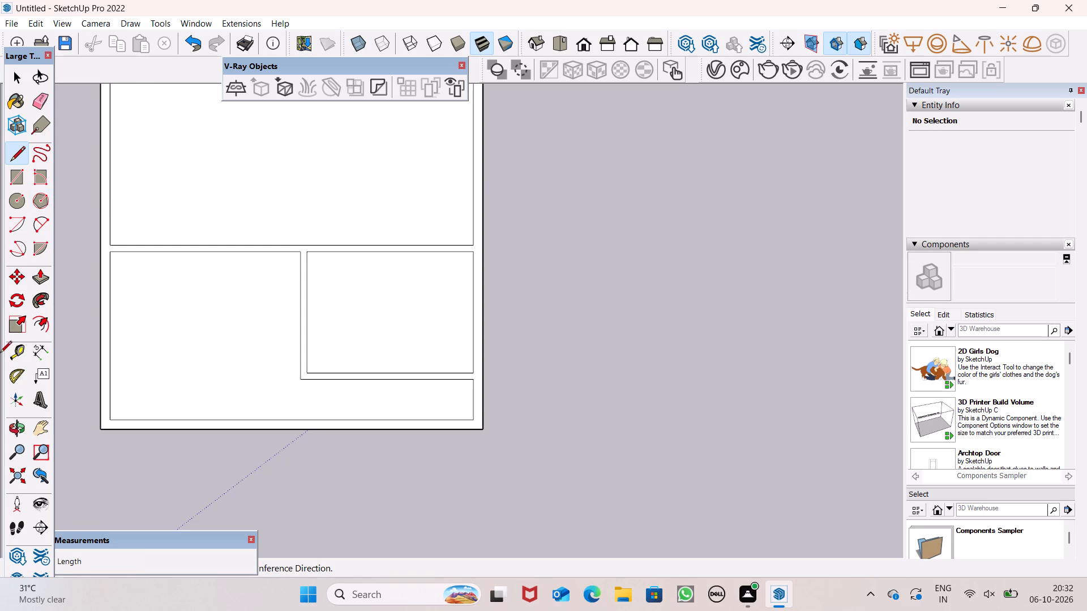
{"action": "scroll", "coordinate": [328, 429], "scroll_direction": "up", "scroll_amount": 4}
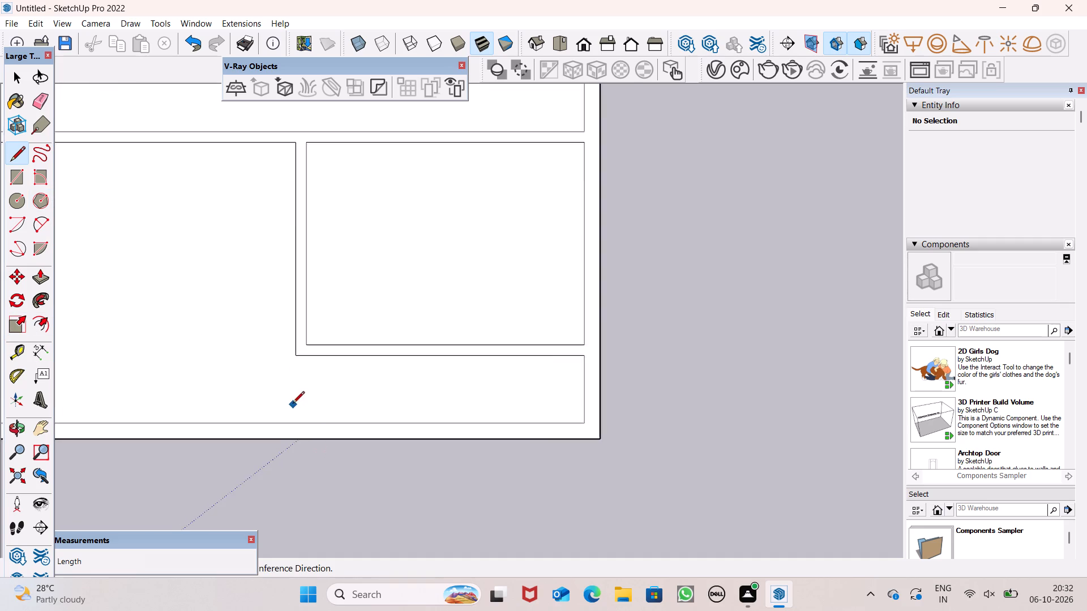
{"action": "scroll", "coordinate": [293, 404], "scroll_direction": "up", "scroll_amount": 2}
{"action": "left_click", "coordinate": [298, 347]}
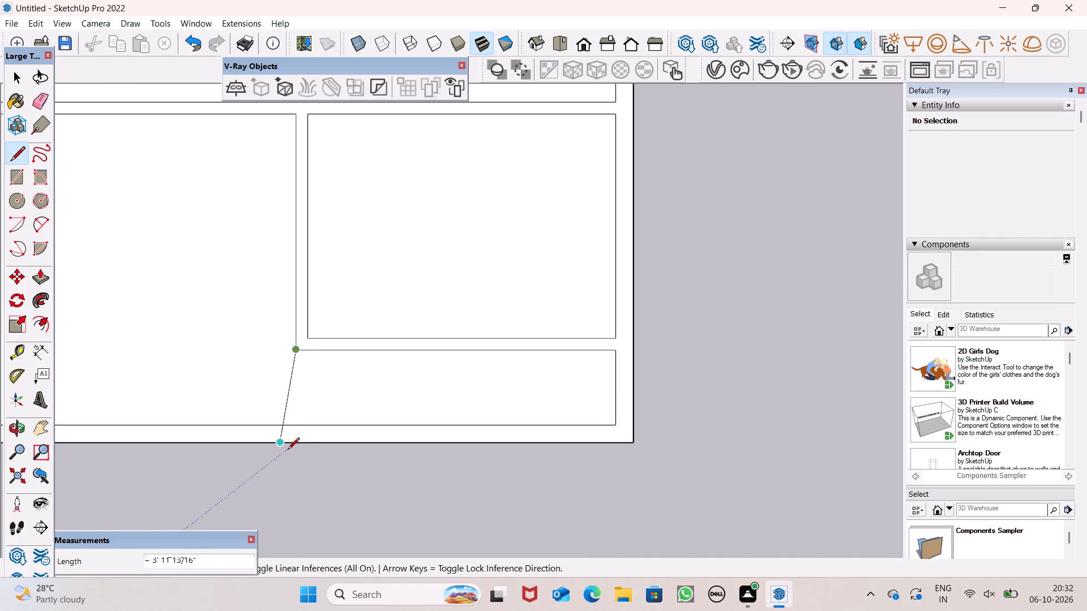
{"action": "left_click", "coordinate": [297, 444]}
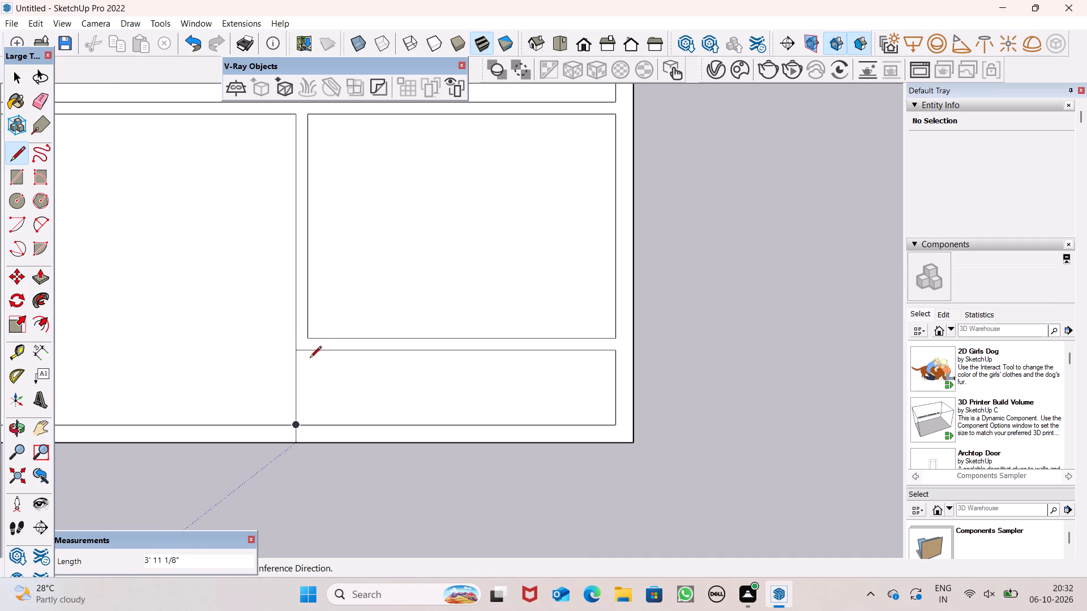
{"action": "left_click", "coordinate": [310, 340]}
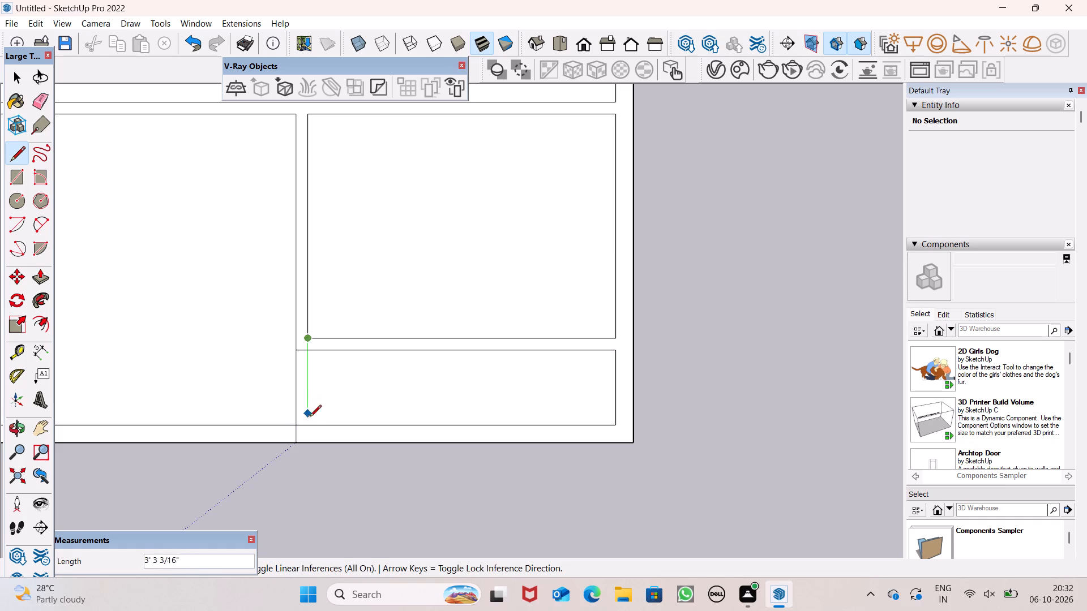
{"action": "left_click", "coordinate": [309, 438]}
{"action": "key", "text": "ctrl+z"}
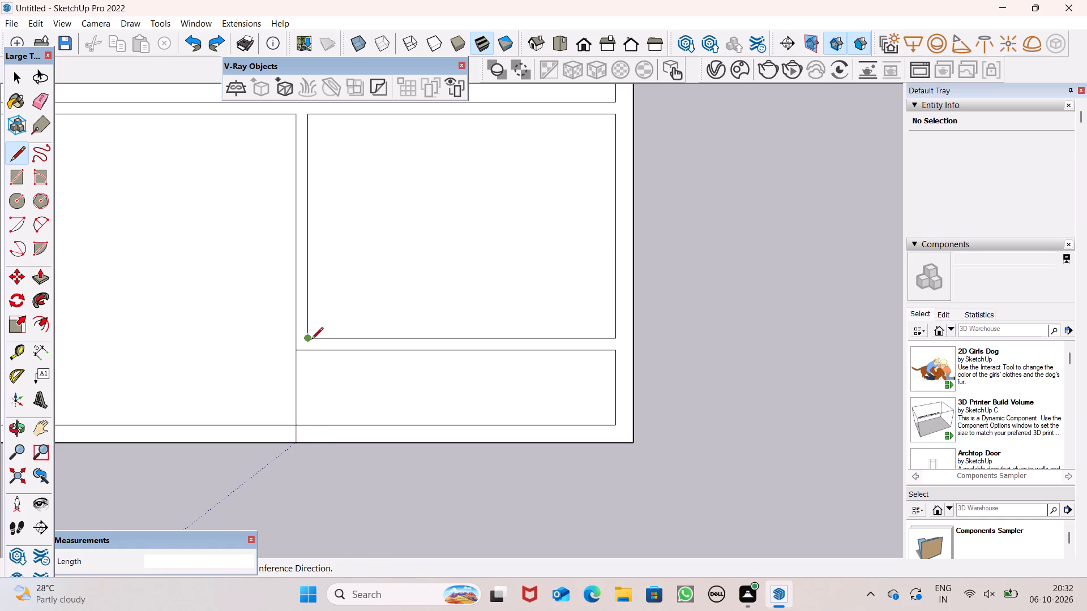
Draw a parallel line about 4' 5" long from the partition corner's inner vertex straight down to the bottom wall's outer edge.
{"action": "left_click", "coordinate": [312, 341]}
{"action": "left_click", "coordinate": [314, 444]}
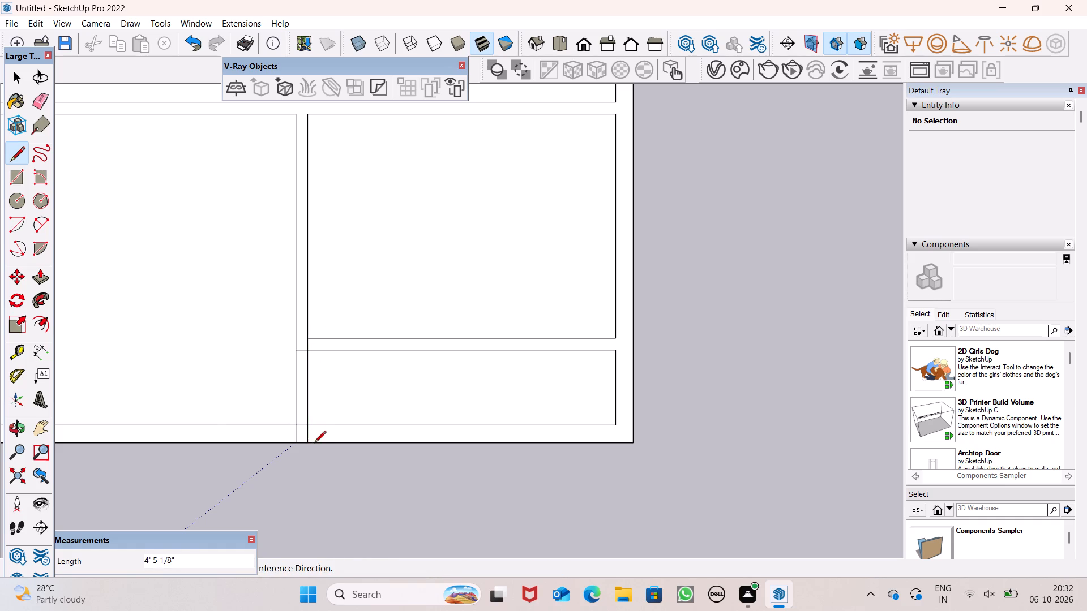
{"action": "key", "text": "space"}
Erase both extension lines between the partition corner and the bottom wall's inner edge, keeping only the short marks across the outer wall.
{"action": "scroll", "coordinate": [216, 419], "scroll_direction": "down", "scroll_amount": 3}
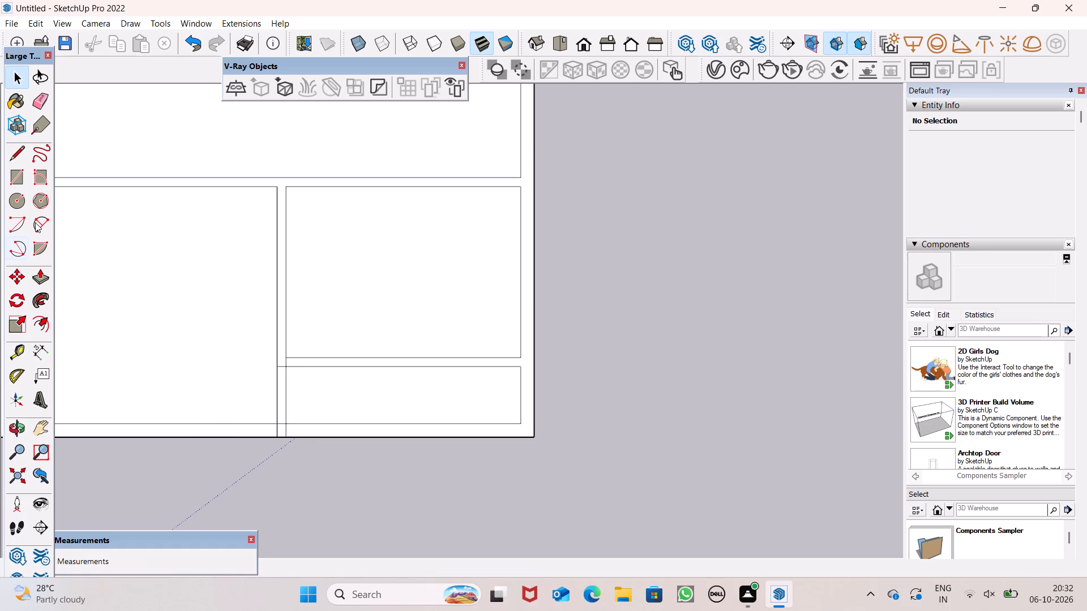
{"action": "left_click", "coordinate": [46, 105]}
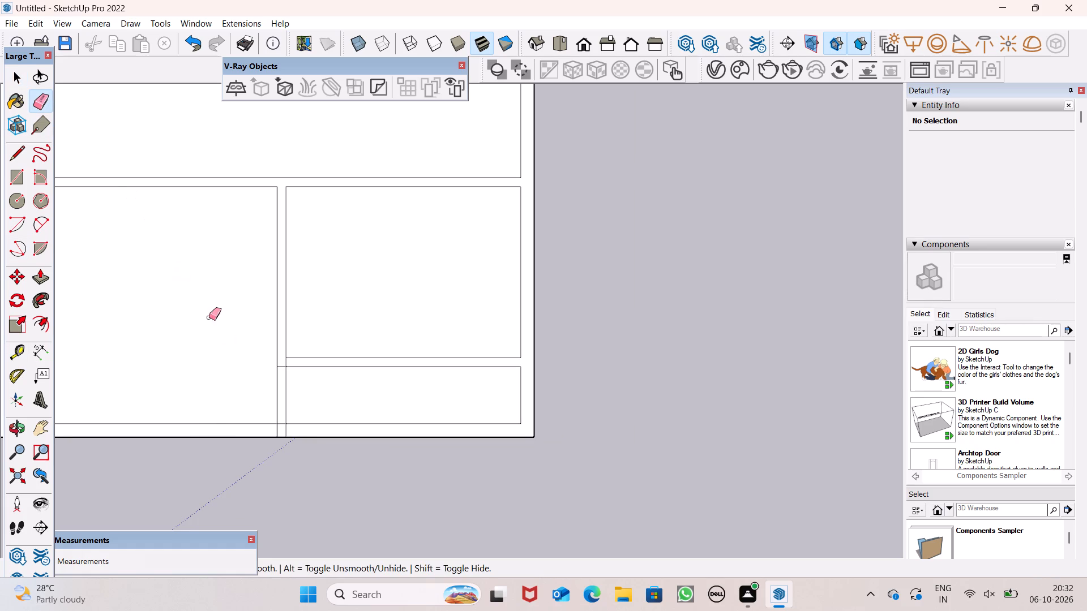
{"action": "scroll", "coordinate": [258, 367], "scroll_direction": "up", "scroll_amount": 5}
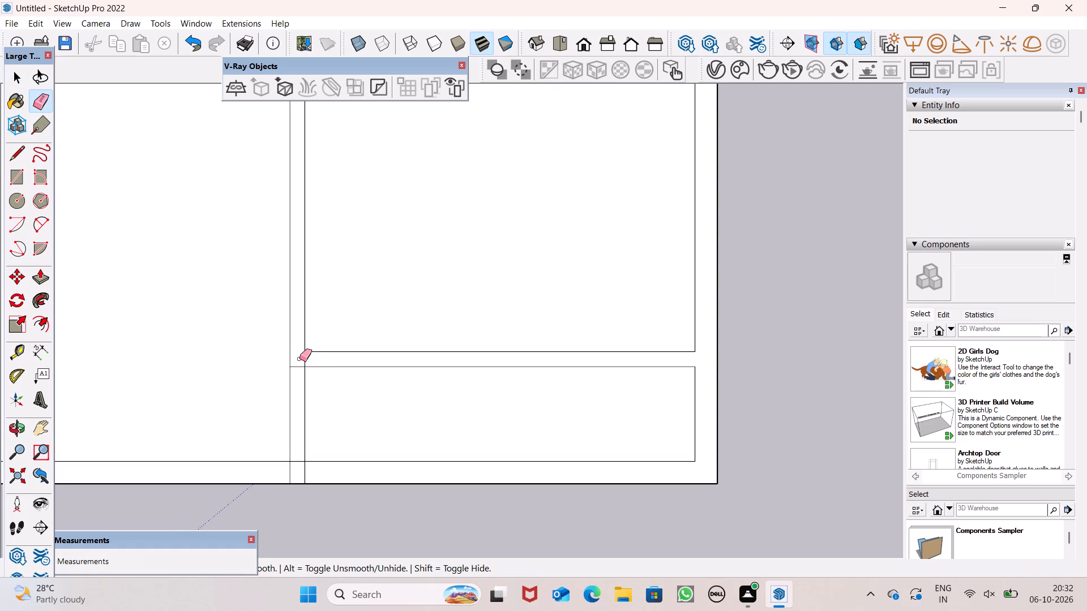
{"action": "left_click", "coordinate": [299, 361]}
{"action": "scroll", "coordinate": [308, 373], "scroll_direction": "down", "scroll_amount": 1}
{"action": "left_click_drag", "start_coordinate": [297, 434], "coordinate": [333, 440]}
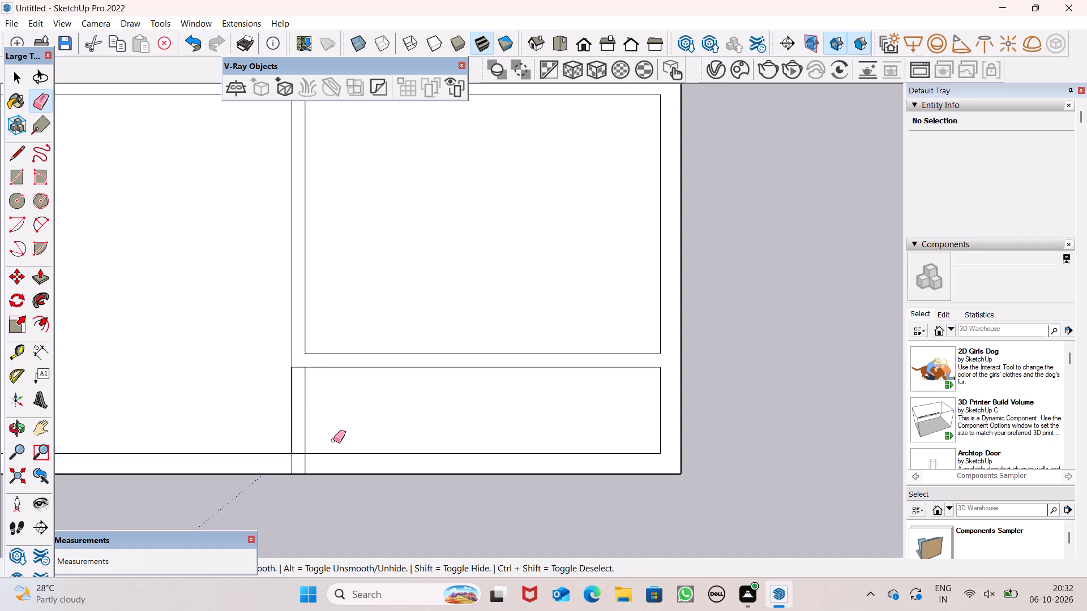
{"action": "left_click_drag", "start_coordinate": [333, 440], "coordinate": [335, 436]}
{"action": "left_click_drag", "start_coordinate": [315, 421], "coordinate": [292, 419]}
{"action": "scroll", "coordinate": [302, 437], "scroll_direction": "down", "scroll_amount": 13}
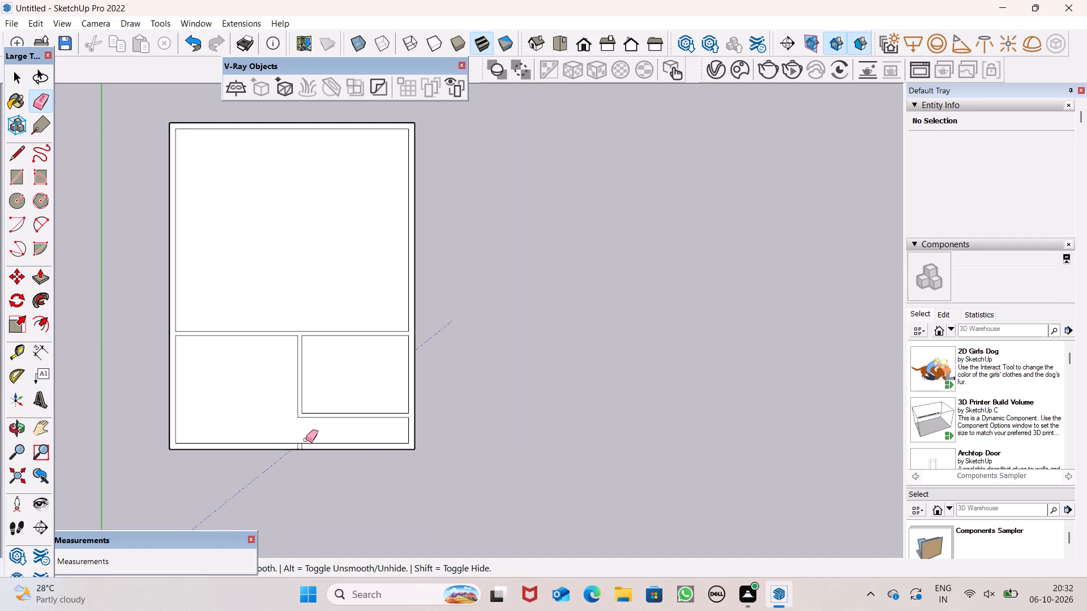
{"action": "key", "text": "space"}
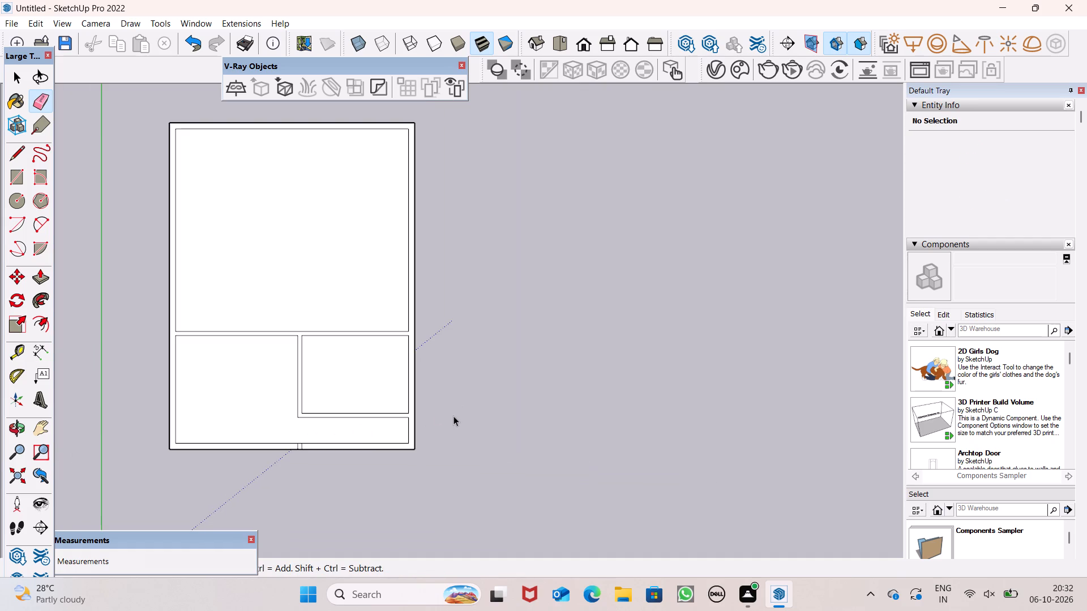
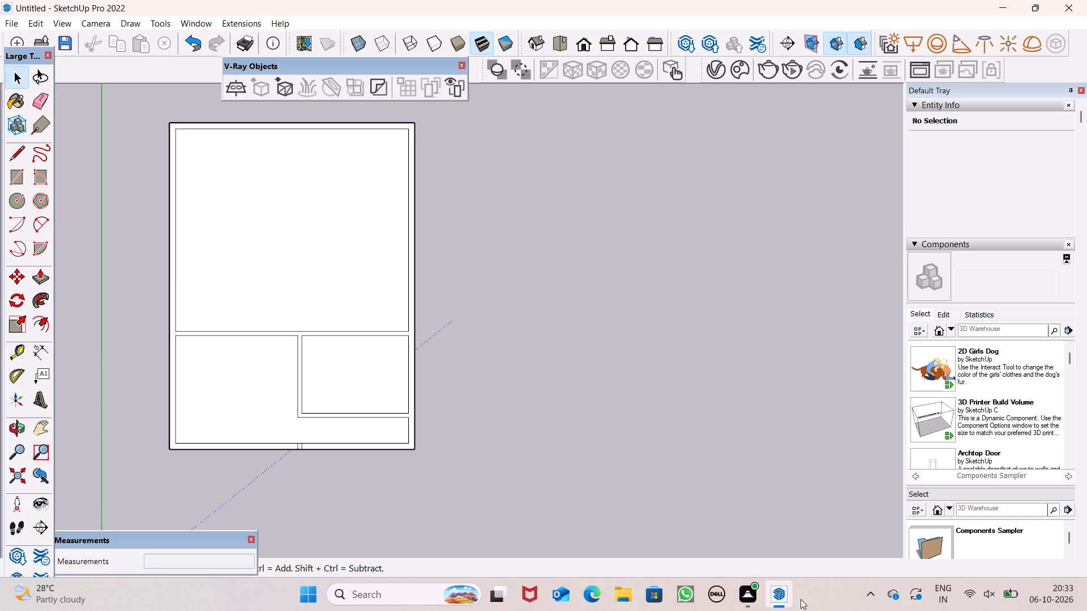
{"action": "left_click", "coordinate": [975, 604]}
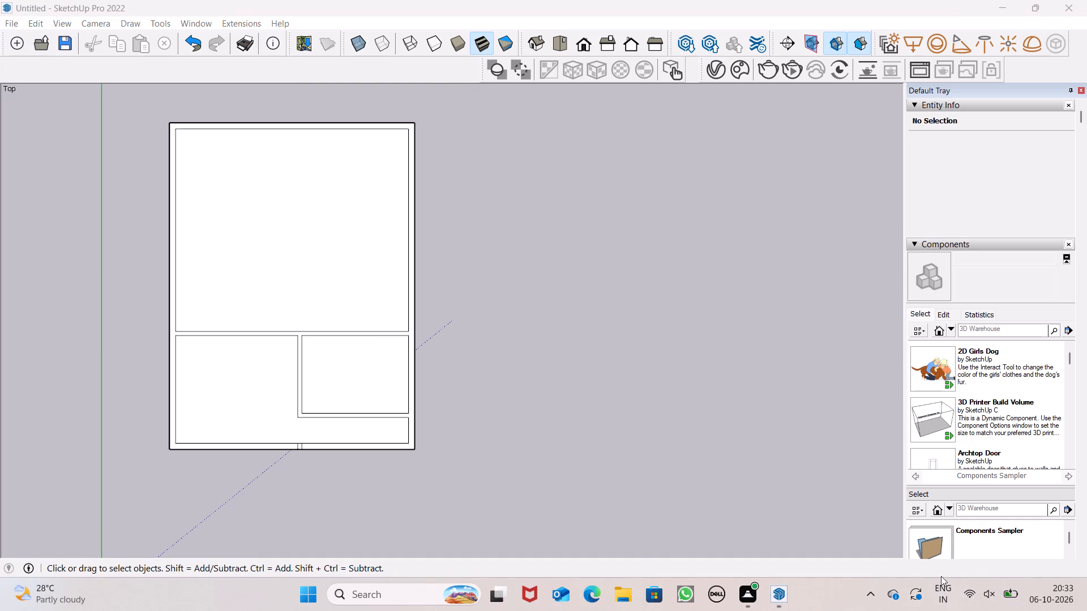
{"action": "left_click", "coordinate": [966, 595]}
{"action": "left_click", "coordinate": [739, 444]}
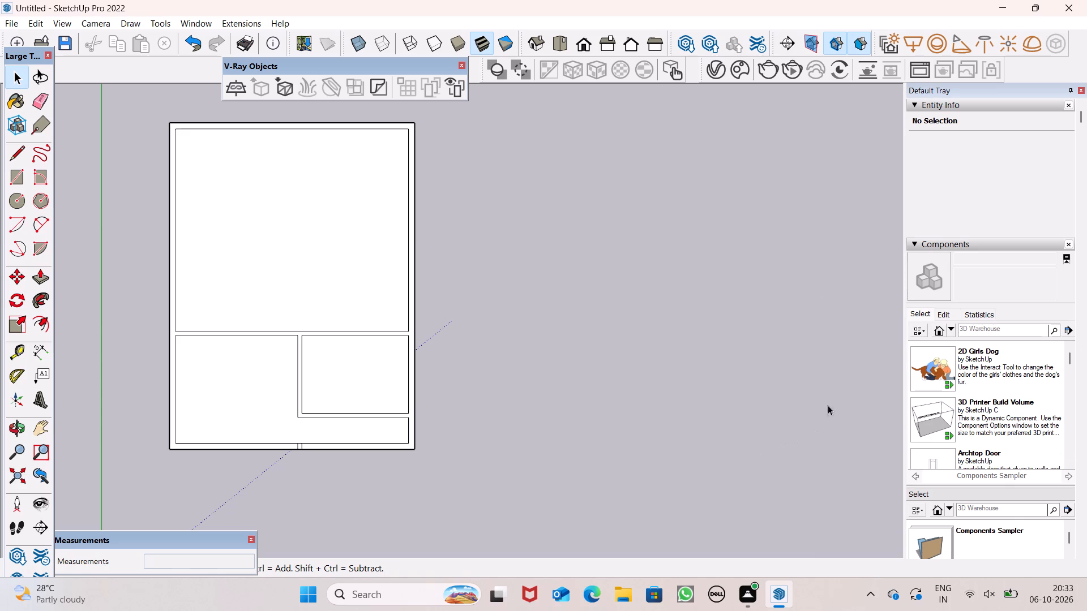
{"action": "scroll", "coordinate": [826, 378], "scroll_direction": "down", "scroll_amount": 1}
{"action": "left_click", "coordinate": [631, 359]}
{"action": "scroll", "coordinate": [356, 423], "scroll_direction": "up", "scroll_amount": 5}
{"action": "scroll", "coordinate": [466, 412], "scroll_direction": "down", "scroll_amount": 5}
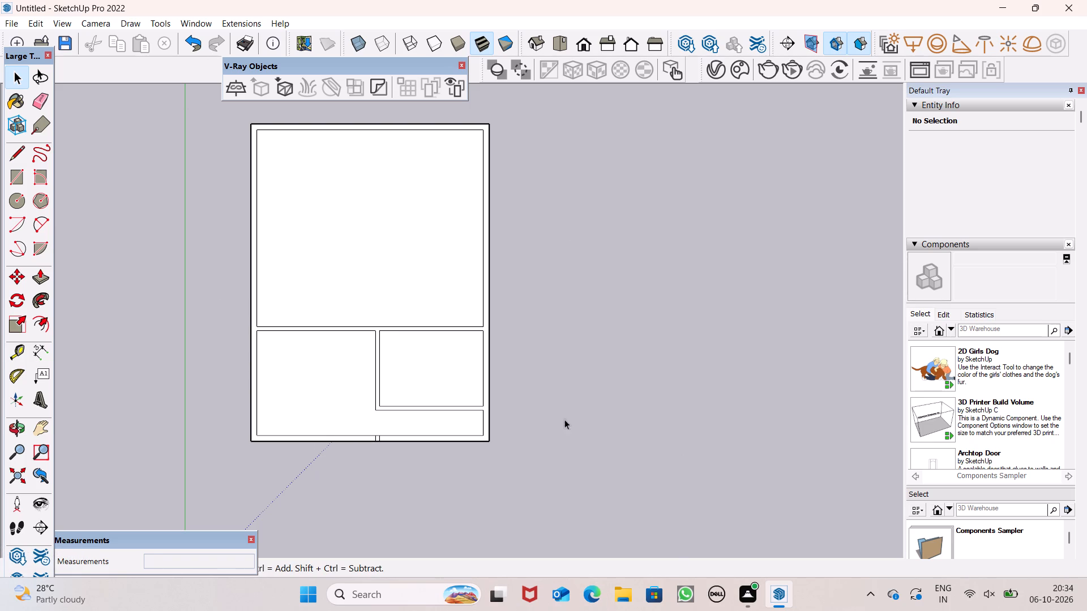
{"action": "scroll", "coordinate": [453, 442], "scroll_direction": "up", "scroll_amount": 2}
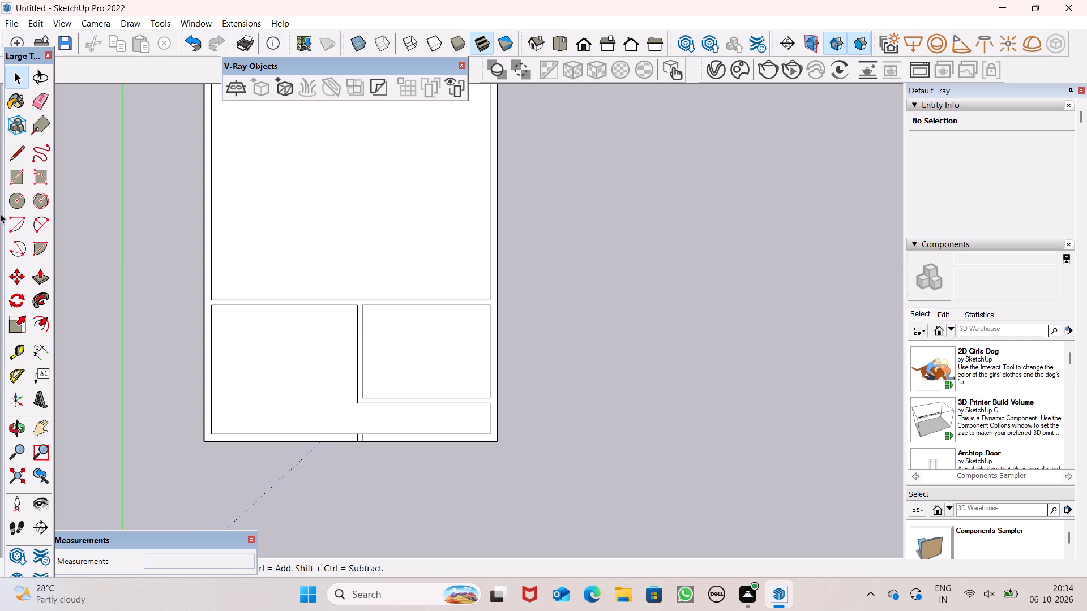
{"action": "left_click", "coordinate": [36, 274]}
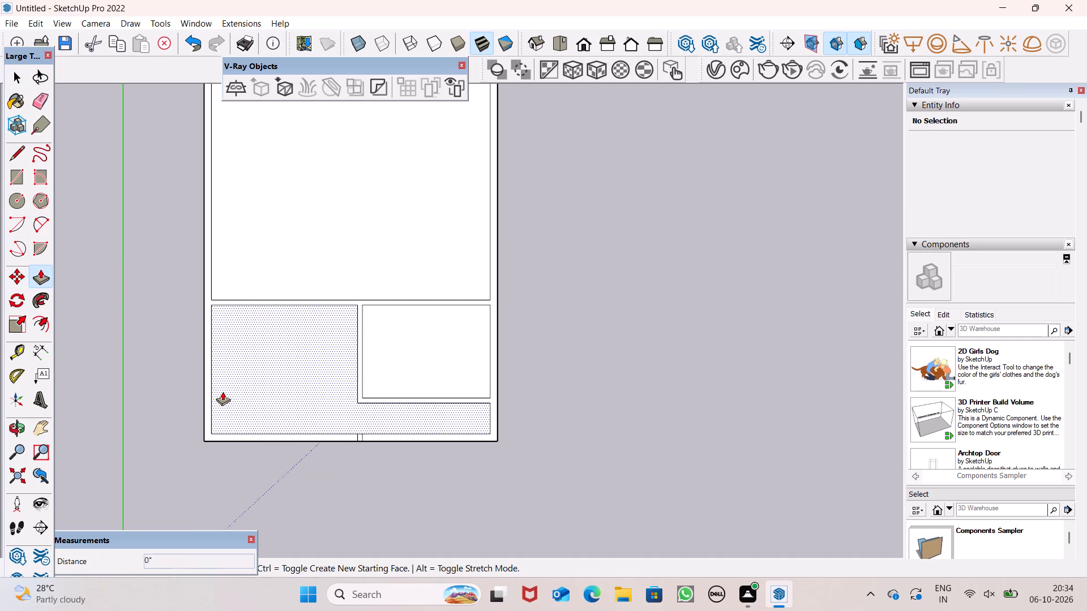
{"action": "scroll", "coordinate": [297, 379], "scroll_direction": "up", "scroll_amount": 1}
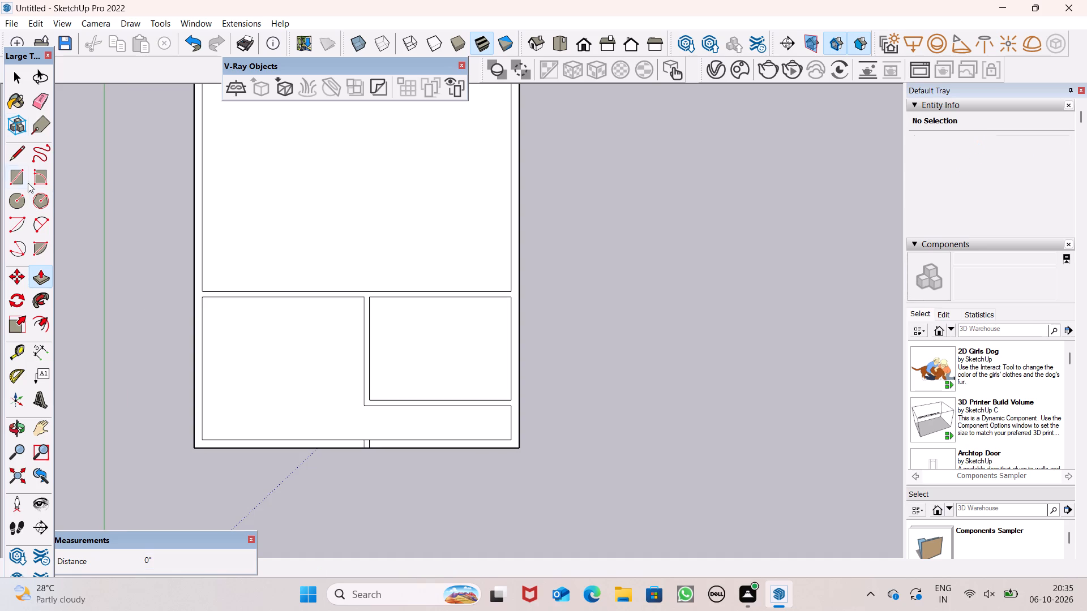
Draw a 9" line across the right outer wall, extending the bottom wall's inner edge from the room corner to the outer edge.
{"action": "left_click", "coordinate": [17, 153]}
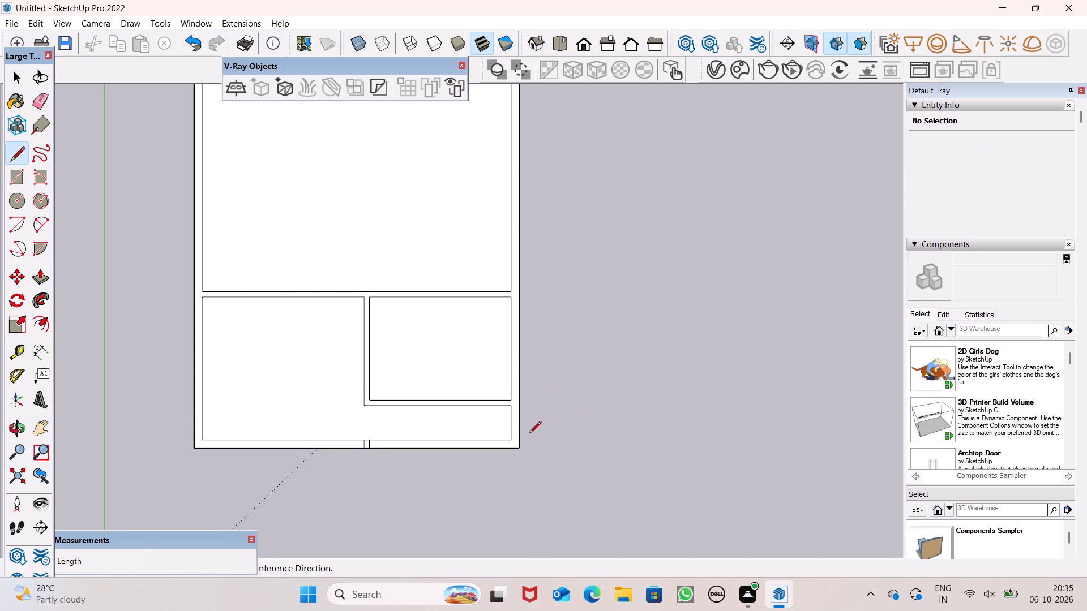
{"action": "scroll", "coordinate": [524, 445], "scroll_direction": "up", "scroll_amount": 2}
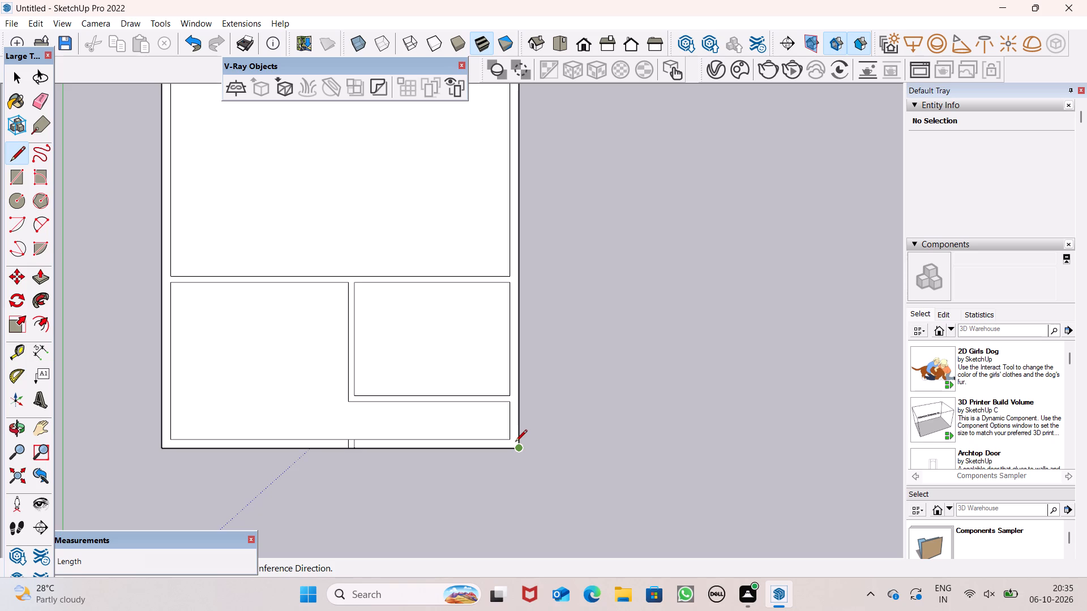
{"action": "scroll", "coordinate": [509, 436], "scroll_direction": "up", "scroll_amount": 3}
{"action": "left_click", "coordinate": [510, 441]}
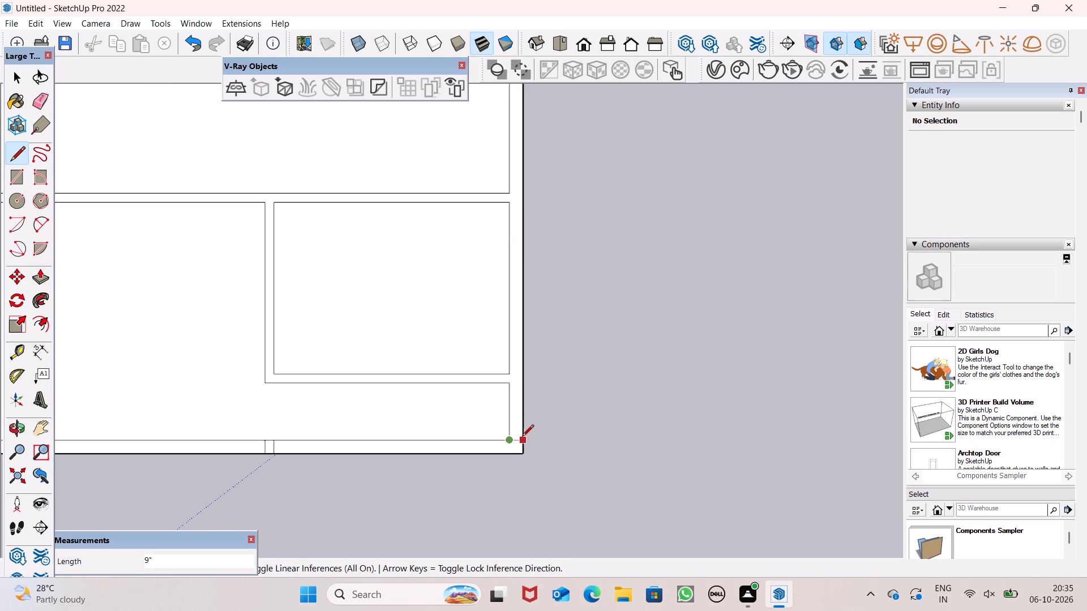
{"action": "left_click", "coordinate": [523, 437]}
Draw a matching 9" line across the left outer wall, from the bottom inner corner to the outer edge.
{"action": "scroll", "coordinate": [555, 369], "scroll_direction": "down", "scroll_amount": 6}
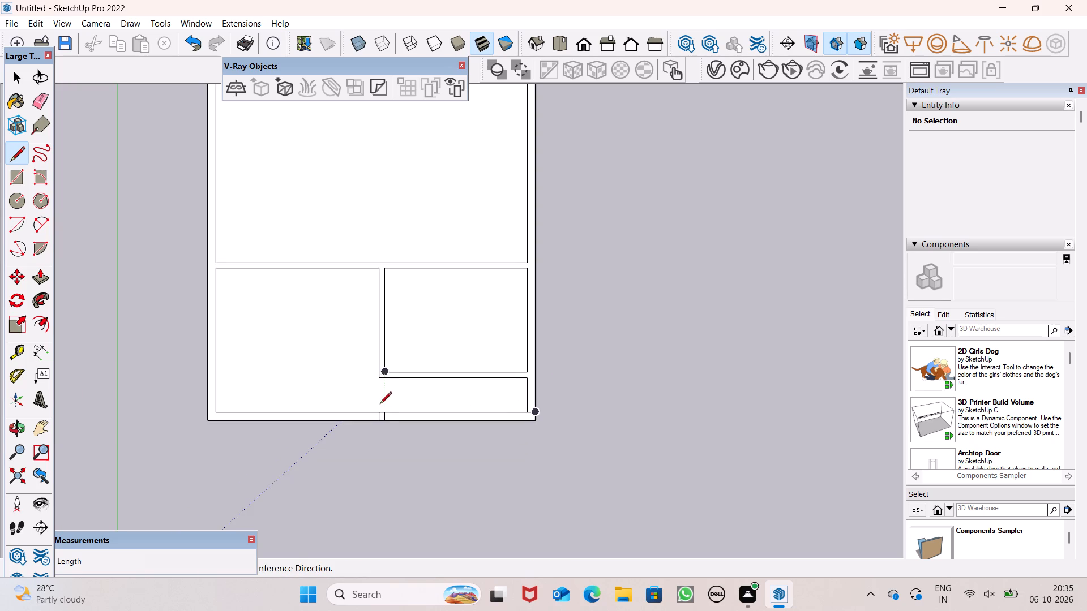
{"action": "scroll", "coordinate": [348, 395], "scroll_direction": "up", "scroll_amount": 2}
{"action": "scroll", "coordinate": [278, 374], "scroll_direction": "up", "scroll_amount": 7}
{"action": "scroll", "coordinate": [232, 401], "scroll_direction": "down", "scroll_amount": 5}
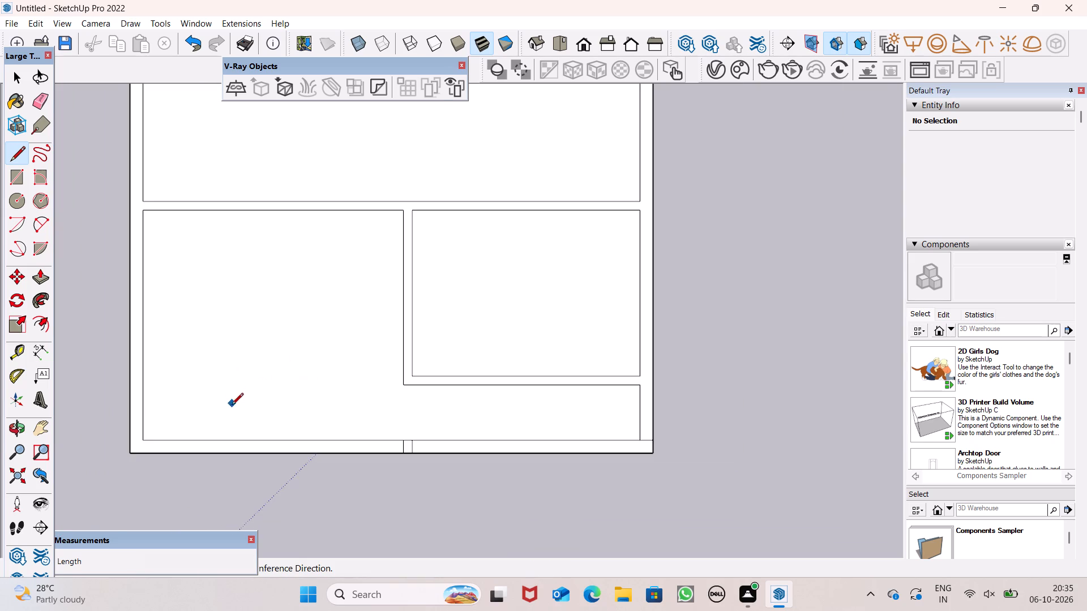
{"action": "scroll", "coordinate": [151, 440], "scroll_direction": "up", "scroll_amount": 6}
{"action": "left_click", "coordinate": [142, 436]}
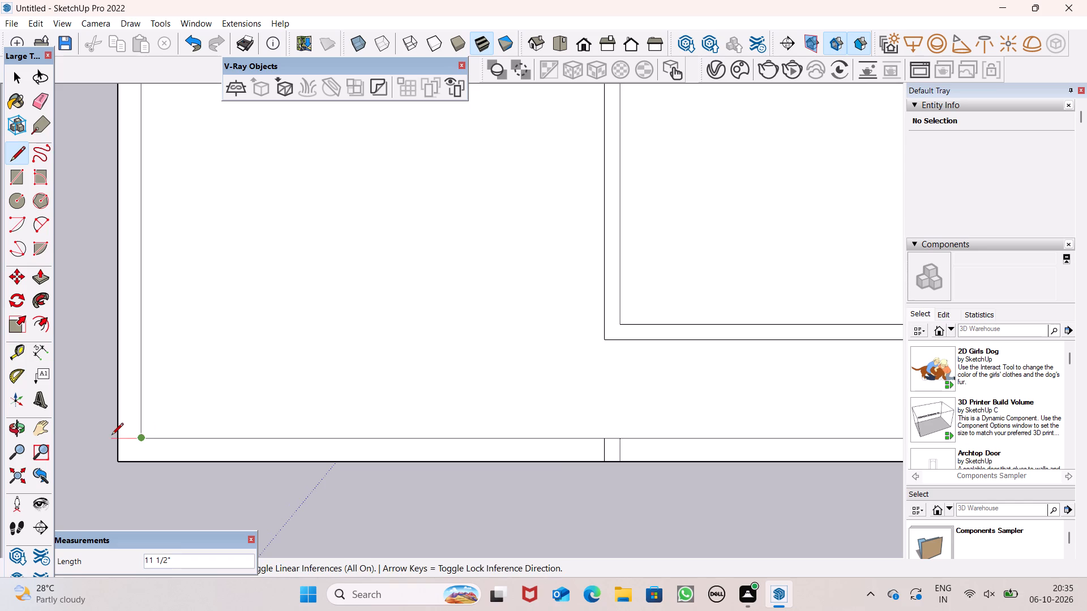
{"action": "left_click", "coordinate": [118, 436]}
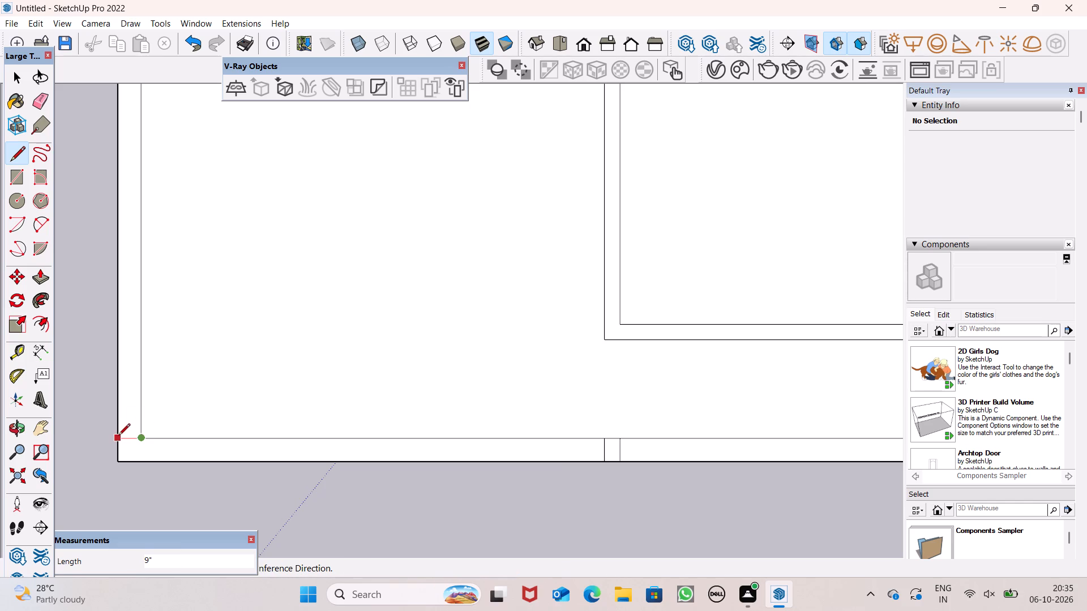
{"action": "scroll", "coordinate": [277, 387], "scroll_direction": "down", "scroll_amount": 8}
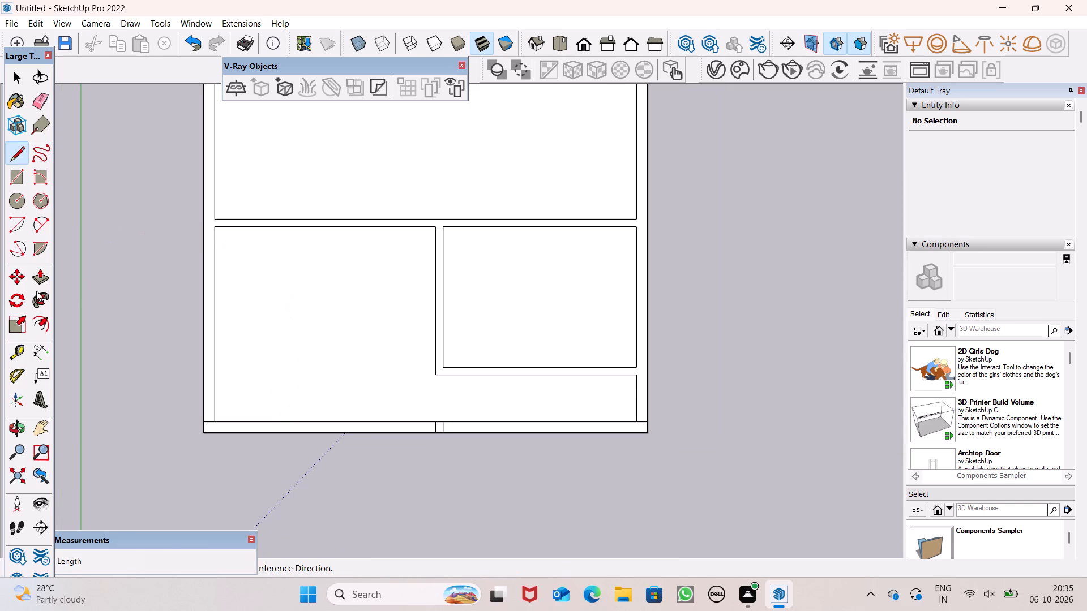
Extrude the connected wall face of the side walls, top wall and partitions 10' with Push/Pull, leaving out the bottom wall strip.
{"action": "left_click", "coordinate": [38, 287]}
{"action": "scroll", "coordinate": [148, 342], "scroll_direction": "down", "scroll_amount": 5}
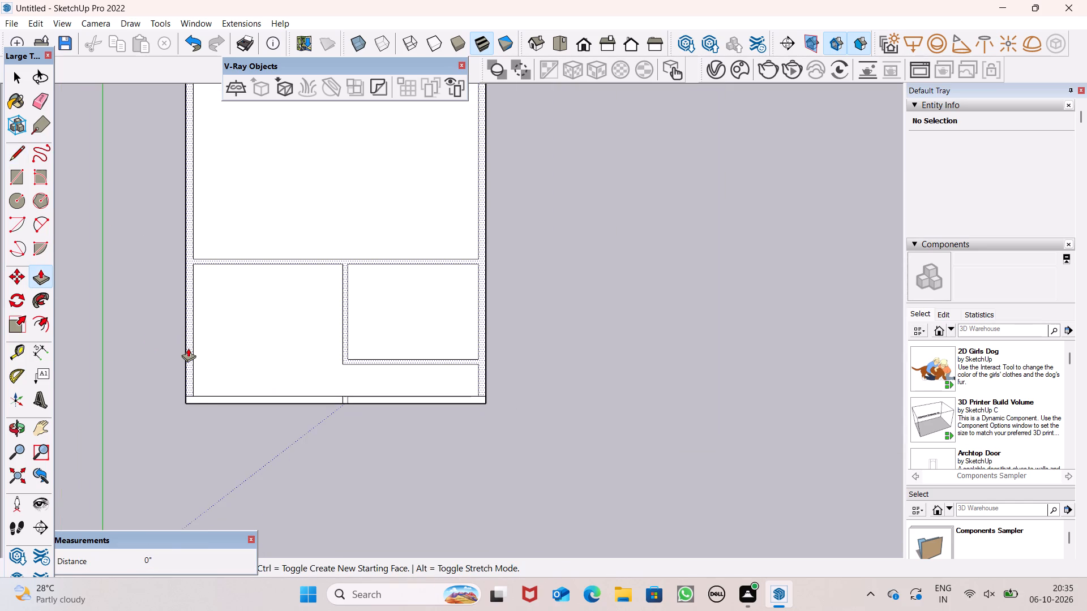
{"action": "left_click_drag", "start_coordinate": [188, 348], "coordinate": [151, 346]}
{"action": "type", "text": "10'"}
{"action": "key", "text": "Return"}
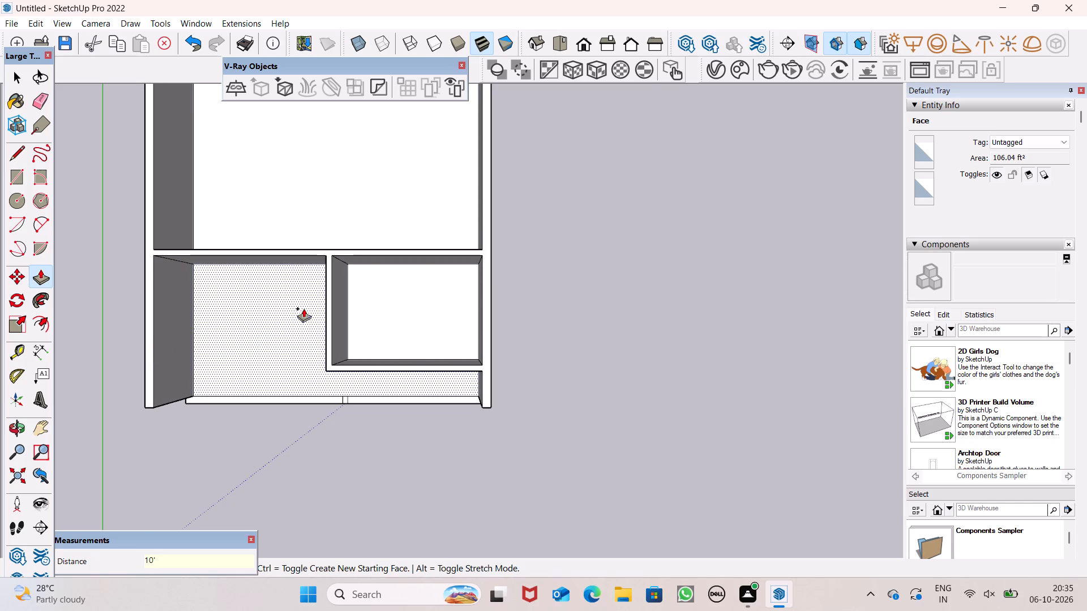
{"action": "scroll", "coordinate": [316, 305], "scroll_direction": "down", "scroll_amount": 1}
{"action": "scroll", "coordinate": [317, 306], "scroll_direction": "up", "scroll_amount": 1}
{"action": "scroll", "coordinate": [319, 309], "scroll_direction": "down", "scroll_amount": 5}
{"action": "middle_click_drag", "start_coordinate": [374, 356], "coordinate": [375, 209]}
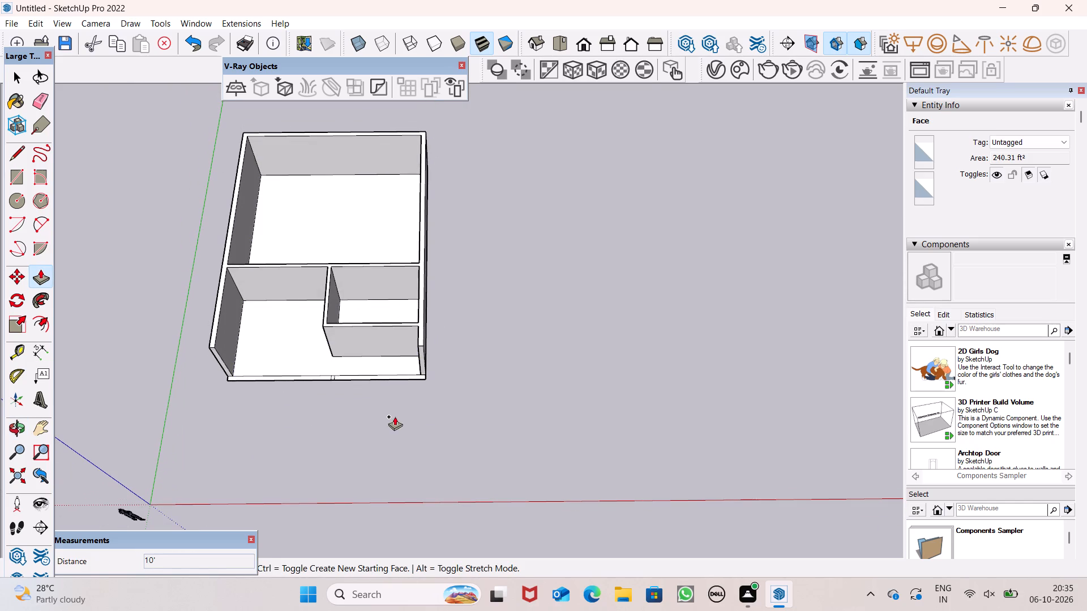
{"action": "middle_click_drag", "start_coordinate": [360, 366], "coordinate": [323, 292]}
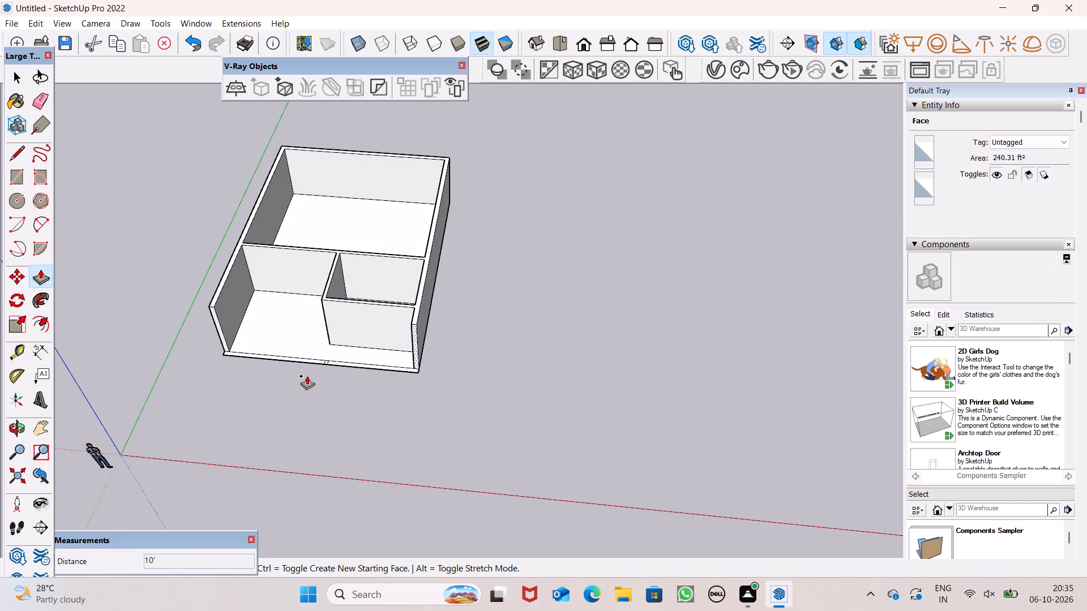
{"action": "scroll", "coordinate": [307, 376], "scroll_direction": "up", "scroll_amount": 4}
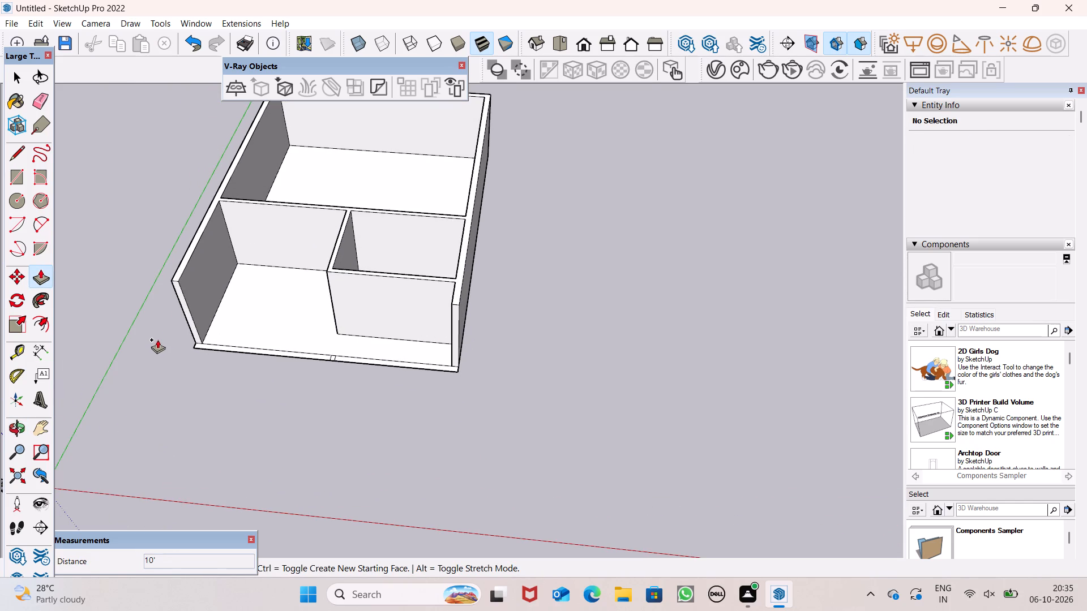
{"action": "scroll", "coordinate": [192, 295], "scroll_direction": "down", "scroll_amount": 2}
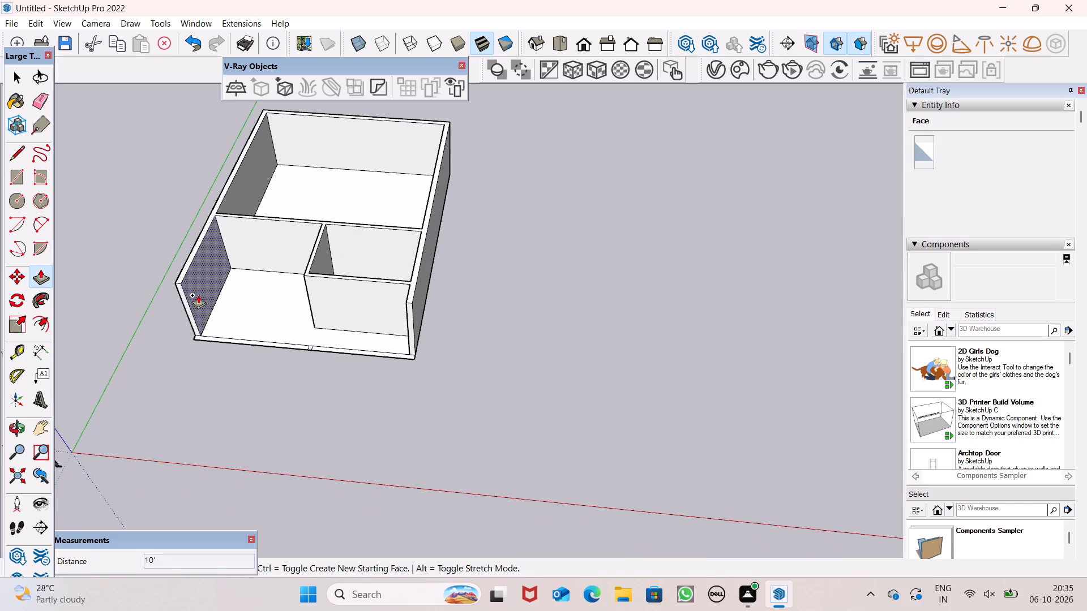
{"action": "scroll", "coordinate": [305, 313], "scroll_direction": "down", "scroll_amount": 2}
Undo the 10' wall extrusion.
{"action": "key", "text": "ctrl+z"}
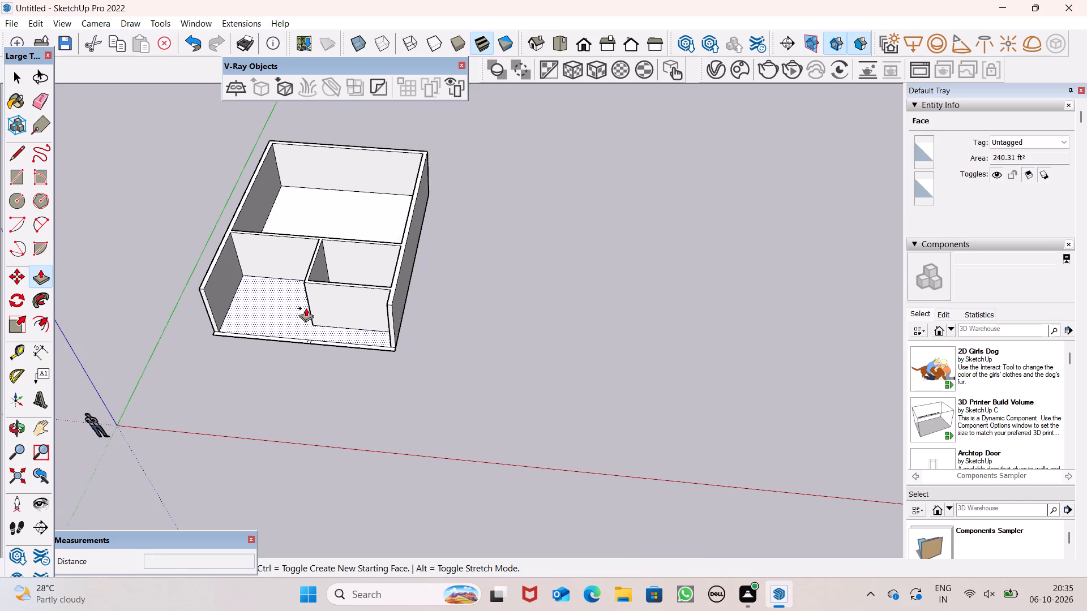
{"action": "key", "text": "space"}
Place a guide line parallel to the left wall's inner edge, about 3' 10" into the upper room.
{"action": "scroll", "coordinate": [362, 287], "scroll_direction": "down", "scroll_amount": 4}
{"action": "middle_click_drag", "start_coordinate": [363, 292], "coordinate": [404, 409]}
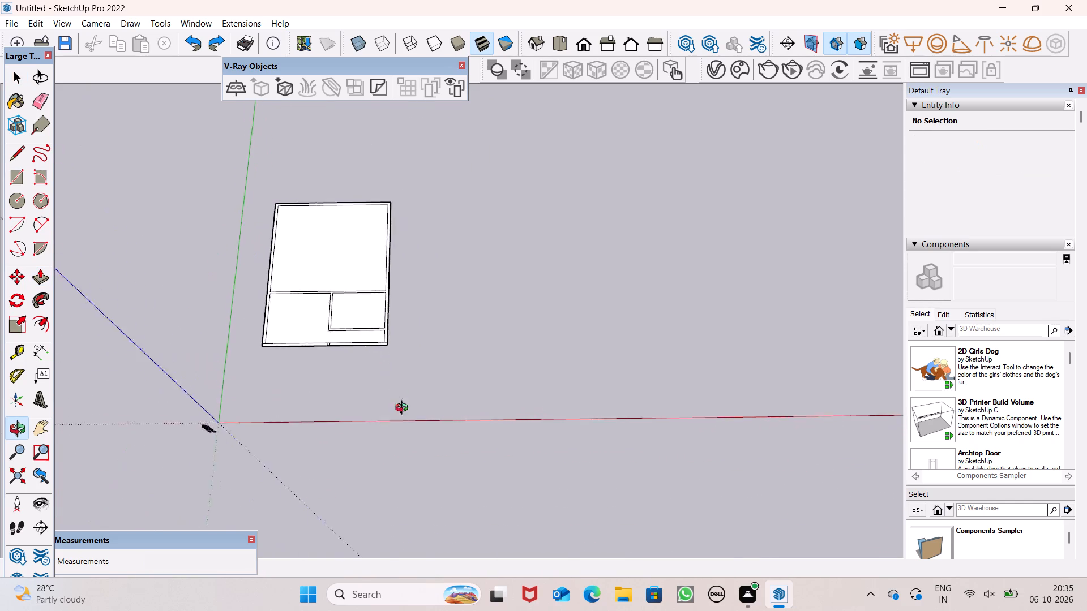
{"action": "middle_click_drag", "start_coordinate": [404, 409], "coordinate": [379, 484]}
{"action": "scroll", "coordinate": [278, 245], "scroll_direction": "up", "scroll_amount": 4}
{"action": "middle_click_drag", "start_coordinate": [292, 440], "coordinate": [312, 469]}
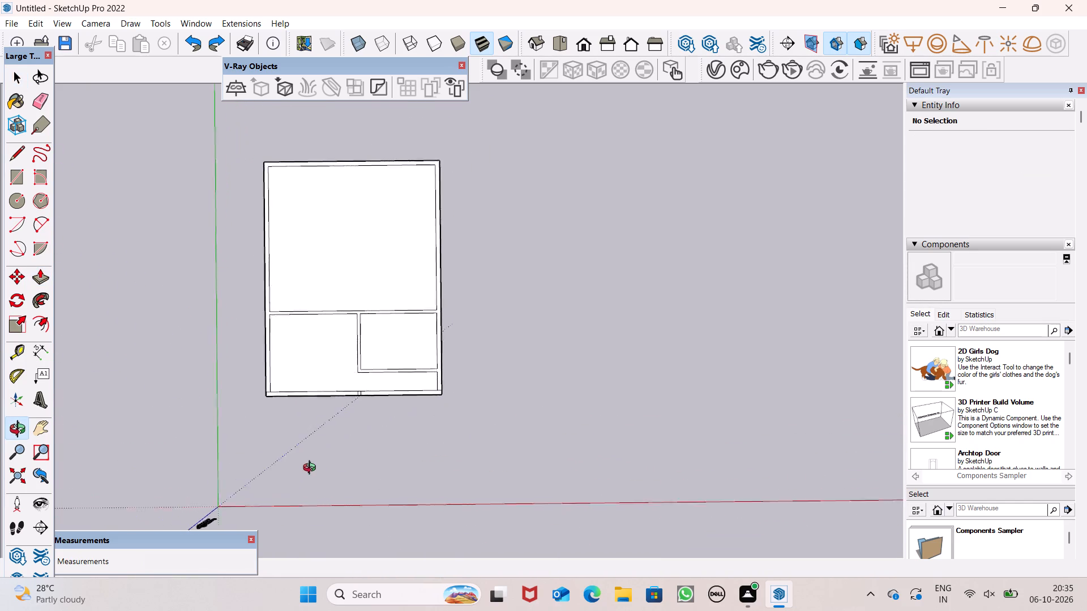
{"action": "middle_click_drag", "start_coordinate": [312, 469], "coordinate": [323, 470]}
{"action": "scroll", "coordinate": [302, 446], "scroll_direction": "up", "scroll_amount": 1}
{"action": "scroll", "coordinate": [327, 215], "scroll_direction": "up", "scroll_amount": 2}
{"action": "middle_click", "coordinate": [307, 285]}
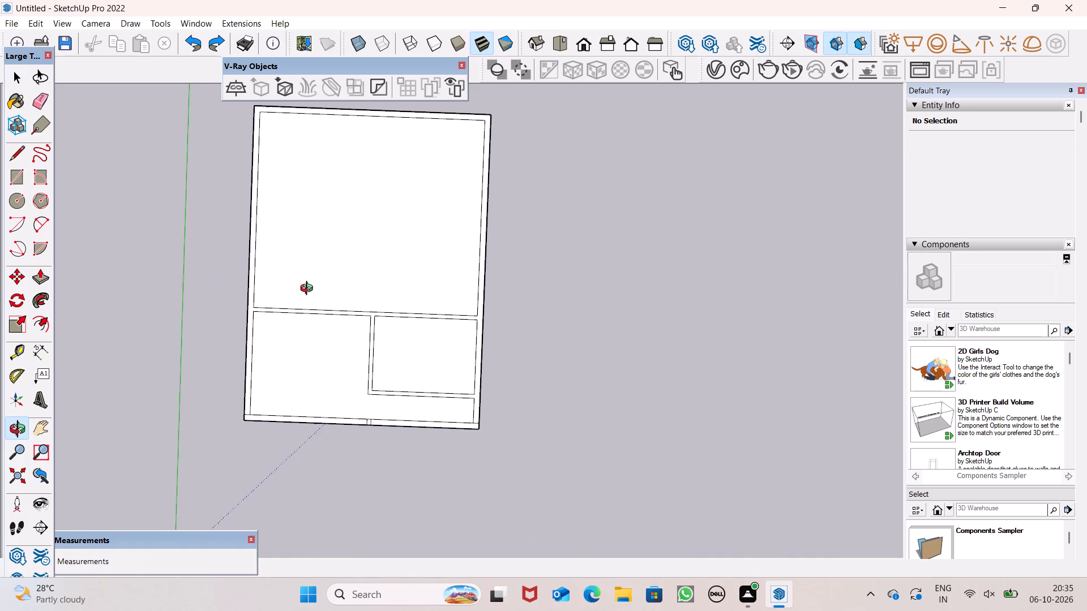
{"action": "scroll", "coordinate": [311, 282], "scroll_direction": "up", "scroll_amount": 1}
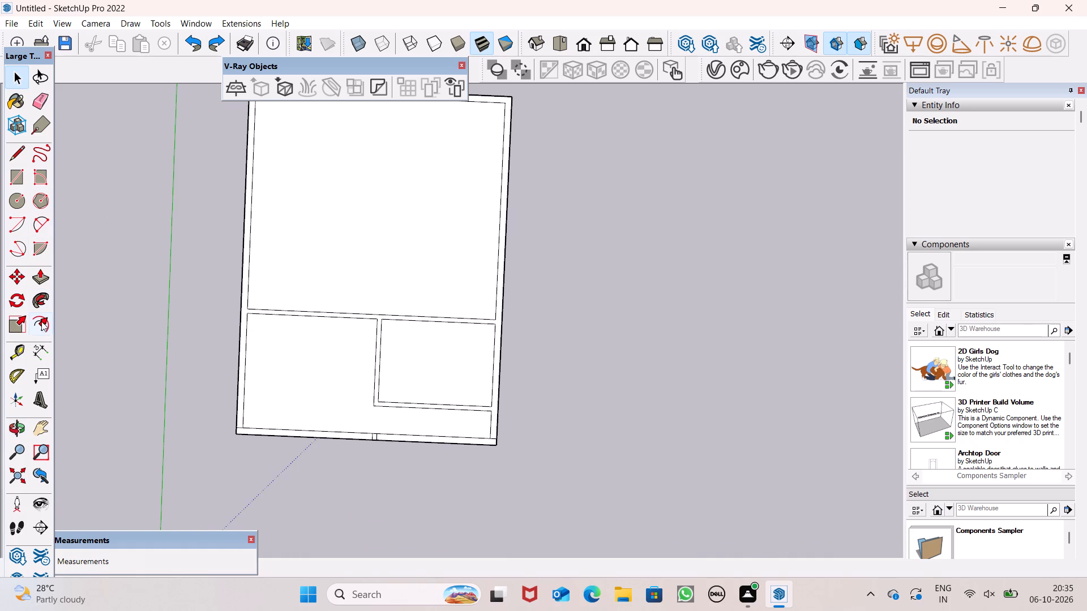
{"action": "left_click", "coordinate": [40, 349]}
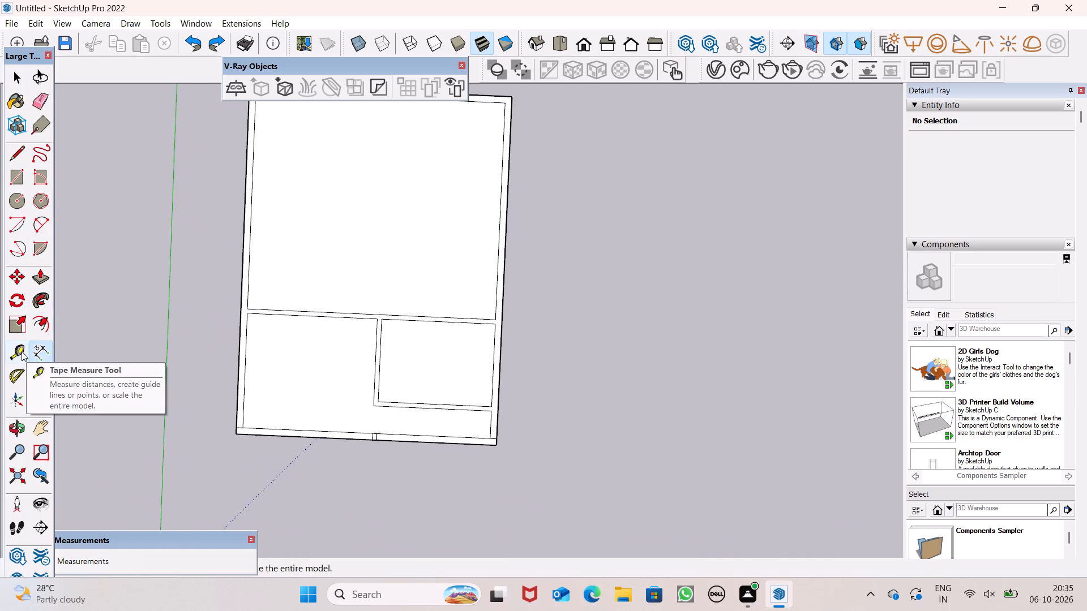
{"action": "left_click", "coordinate": [22, 351]}
{"action": "left_click", "coordinate": [250, 282]}
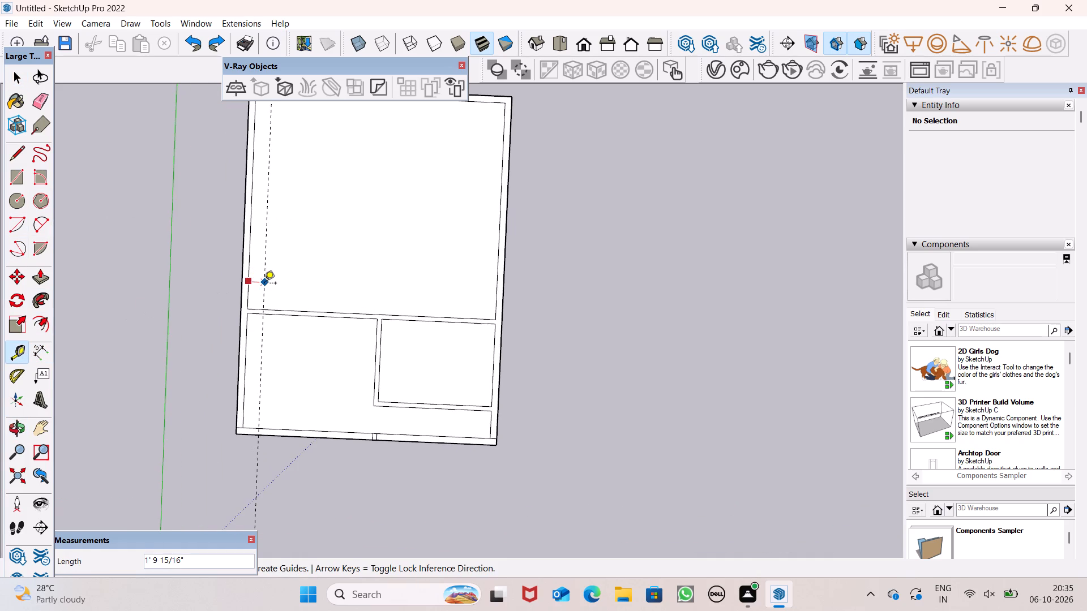
{"action": "scroll", "coordinate": [266, 287], "scroll_direction": "down", "scroll_amount": 5}
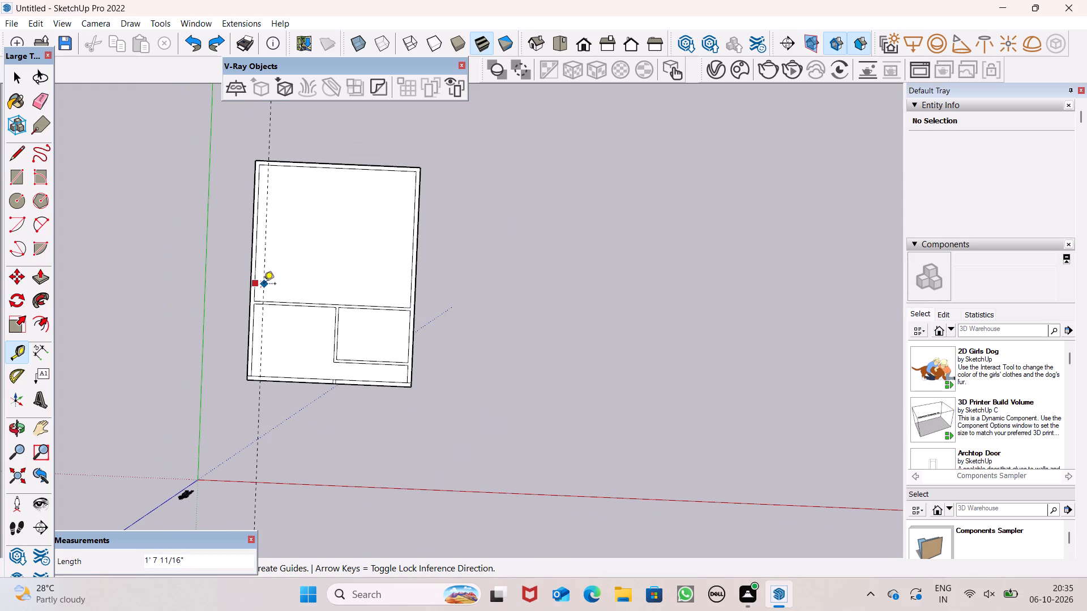
{"action": "scroll", "coordinate": [264, 285], "scroll_direction": "up", "scroll_amount": 5}
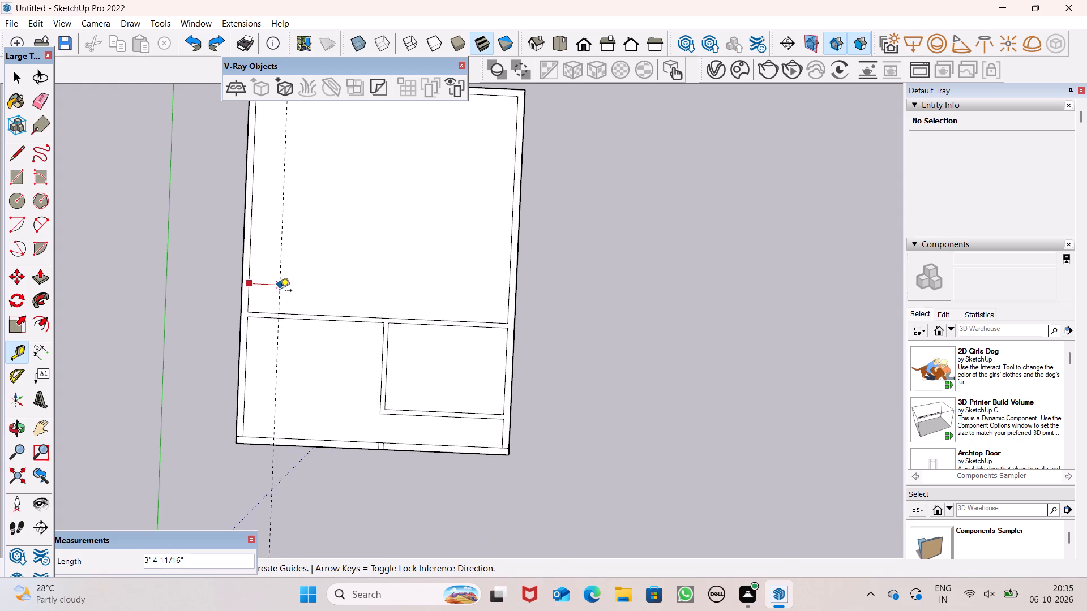
{"action": "left_click", "coordinate": [284, 291]}
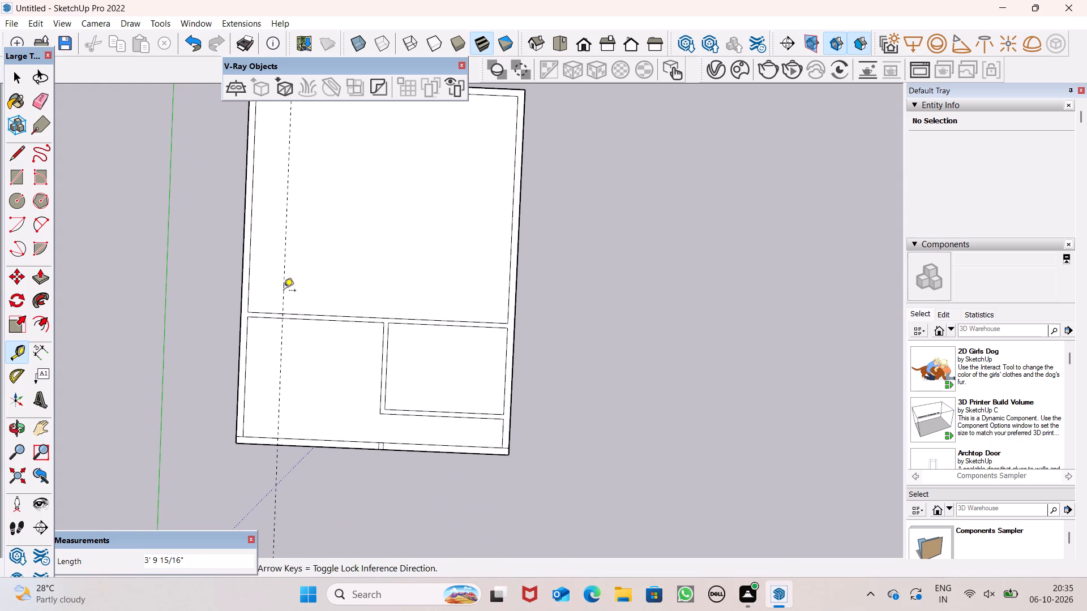
Add a second parallel guide line 6" from the first guide, on the side facing the room's interior.
{"action": "left_click", "coordinate": [283, 286]}
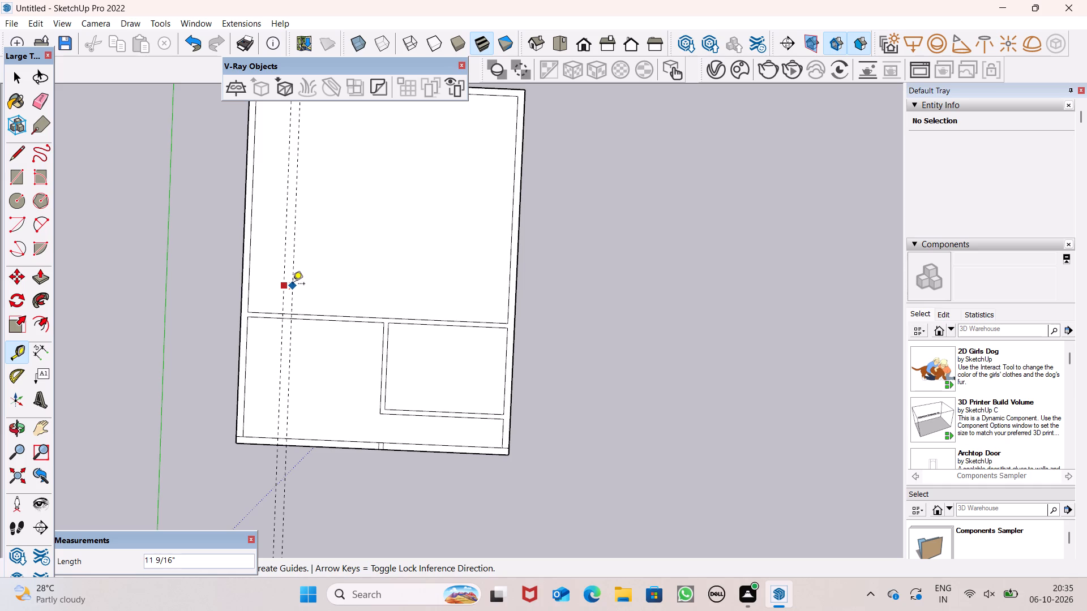
{"action": "key", "text": "6"}
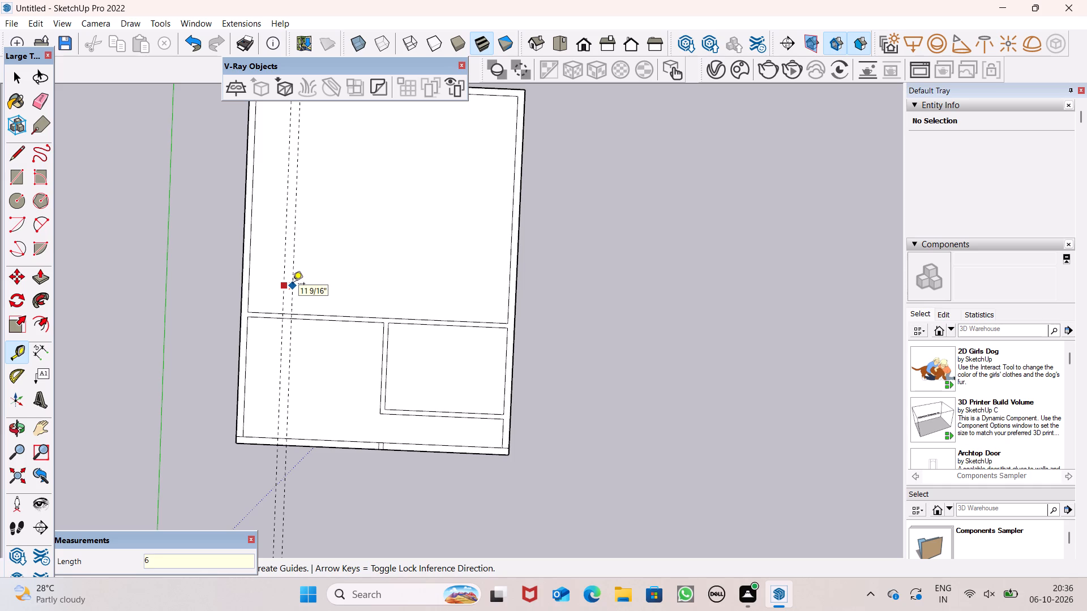
{"action": "key", "text": "shift+quotedbl"}
{"action": "key", "text": "Return"}
{"action": "key", "text": "space"}
Draw a rectangle between the two guides, 6" by about 25' 4", from the top wall's inner edge to the horizontal partition's lower edge.
{"action": "scroll", "coordinate": [331, 334], "scroll_direction": "down", "scroll_amount": 5}
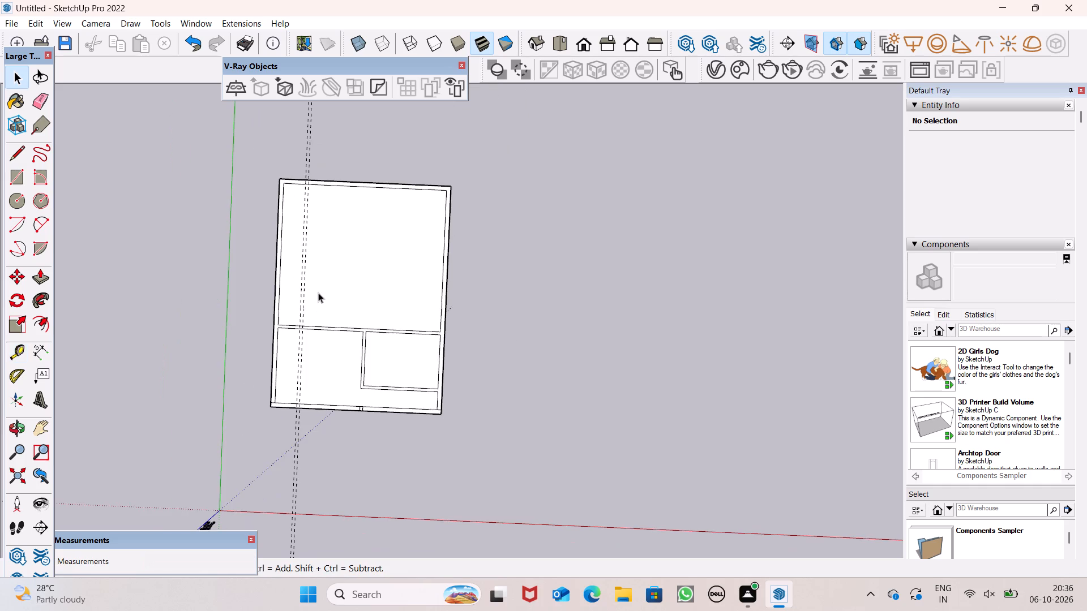
{"action": "scroll", "coordinate": [318, 273], "scroll_direction": "up", "scroll_amount": 2}
{"action": "left_click", "coordinate": [22, 187]}
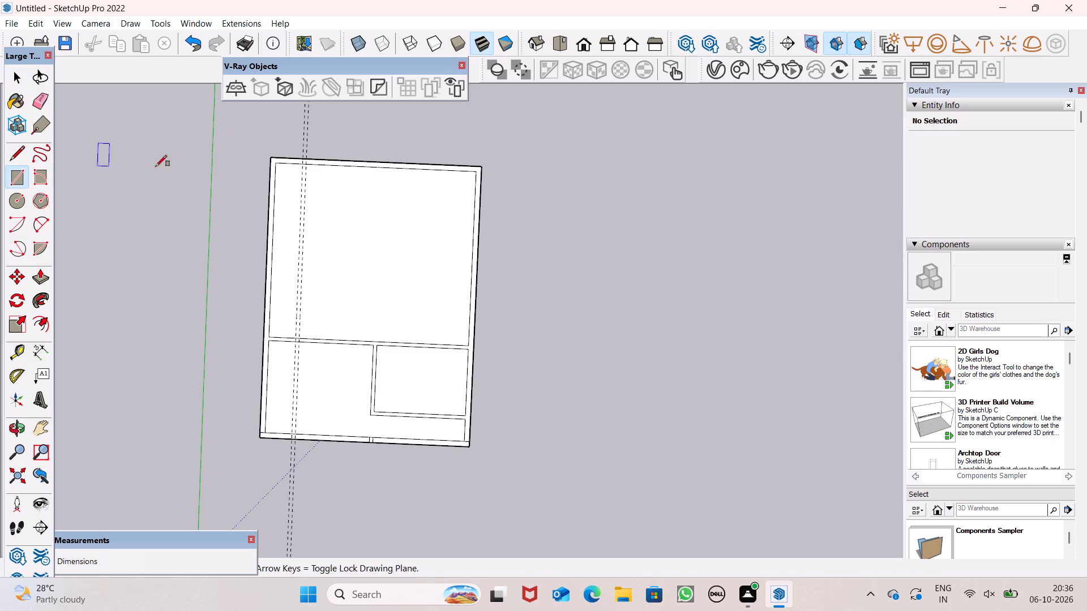
{"action": "left_click", "coordinate": [303, 166]}
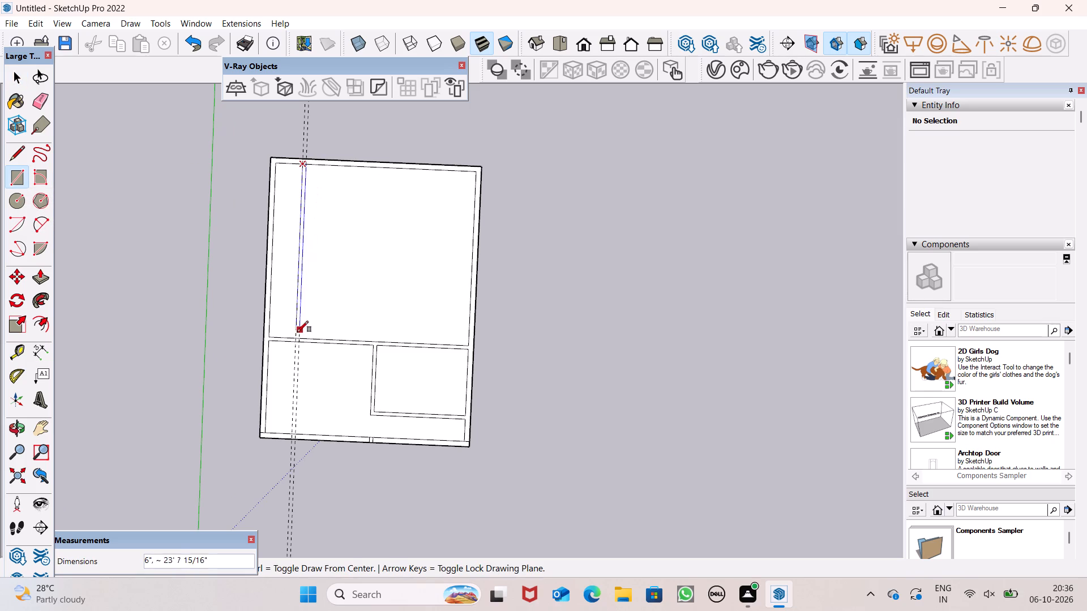
{"action": "scroll", "coordinate": [301, 343], "scroll_direction": "up", "scroll_amount": 6}
{"action": "left_click", "coordinate": [298, 340]}
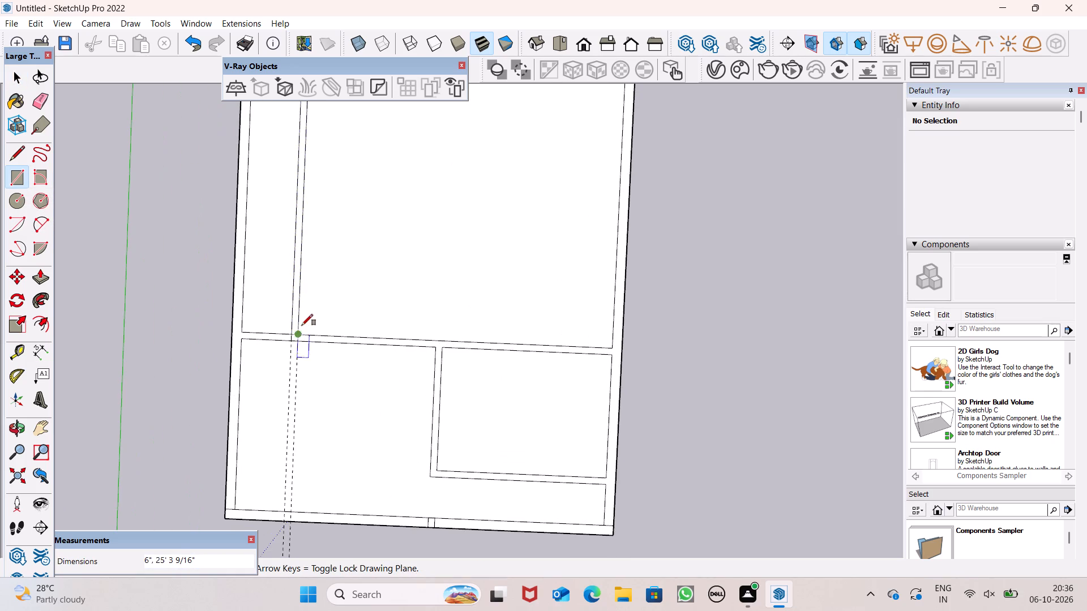
{"action": "key", "text": "space"}
Draw a 6" line along the left wall's inner edge to close the end of the horizontal partition.
{"action": "scroll", "coordinate": [387, 299], "scroll_direction": "down", "scroll_amount": 5}
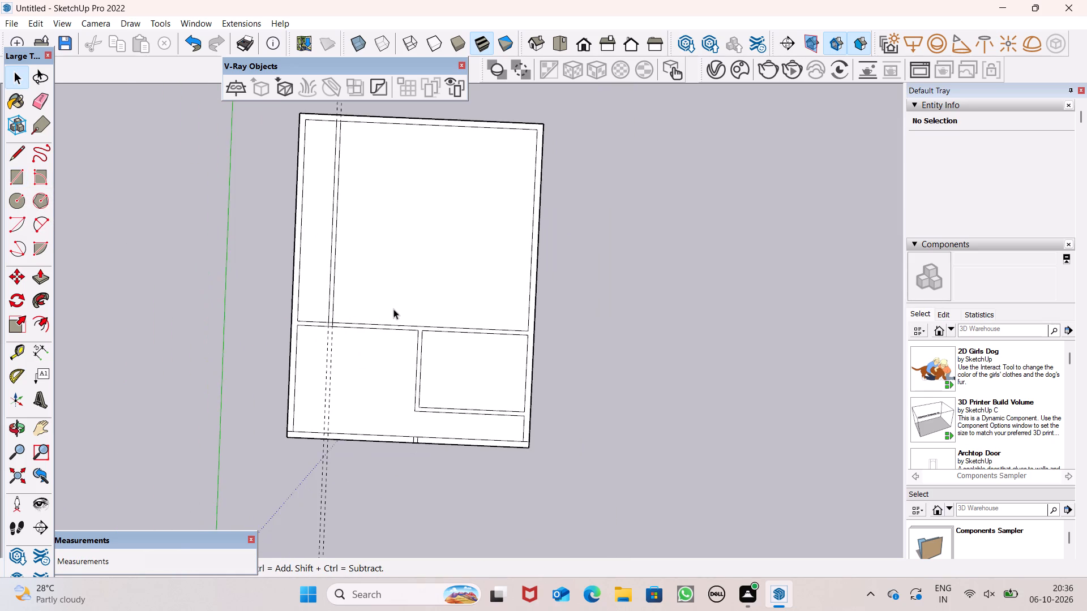
{"action": "scroll", "coordinate": [360, 278], "scroll_direction": "up", "scroll_amount": 2}
{"action": "left_click", "coordinate": [16, 158]}
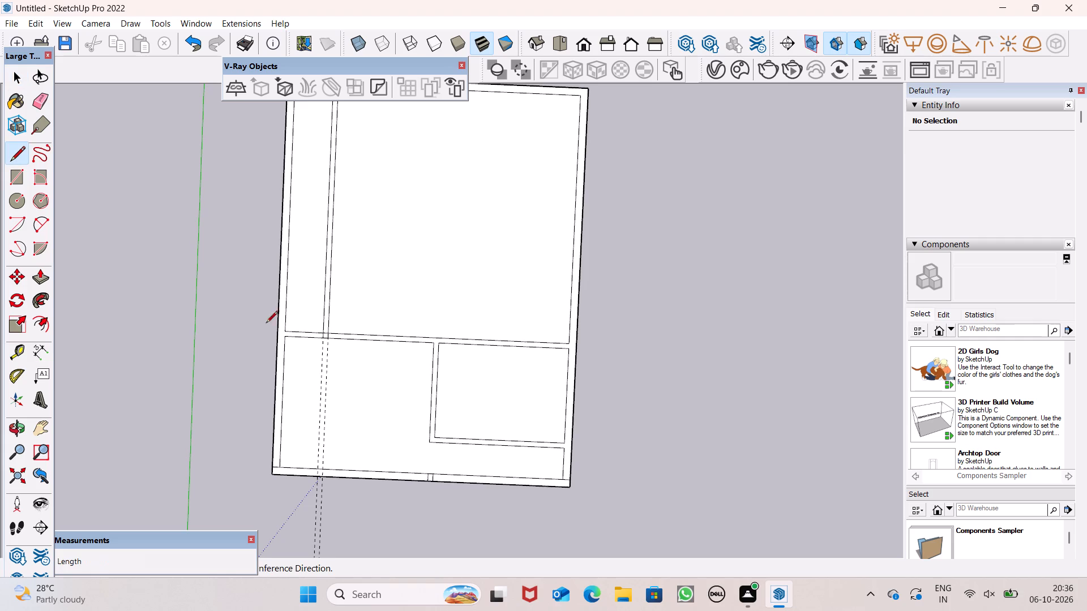
{"action": "scroll", "coordinate": [284, 329], "scroll_direction": "up", "scroll_amount": 7}
{"action": "left_click", "coordinate": [287, 336]}
{"action": "left_click", "coordinate": [289, 345]}
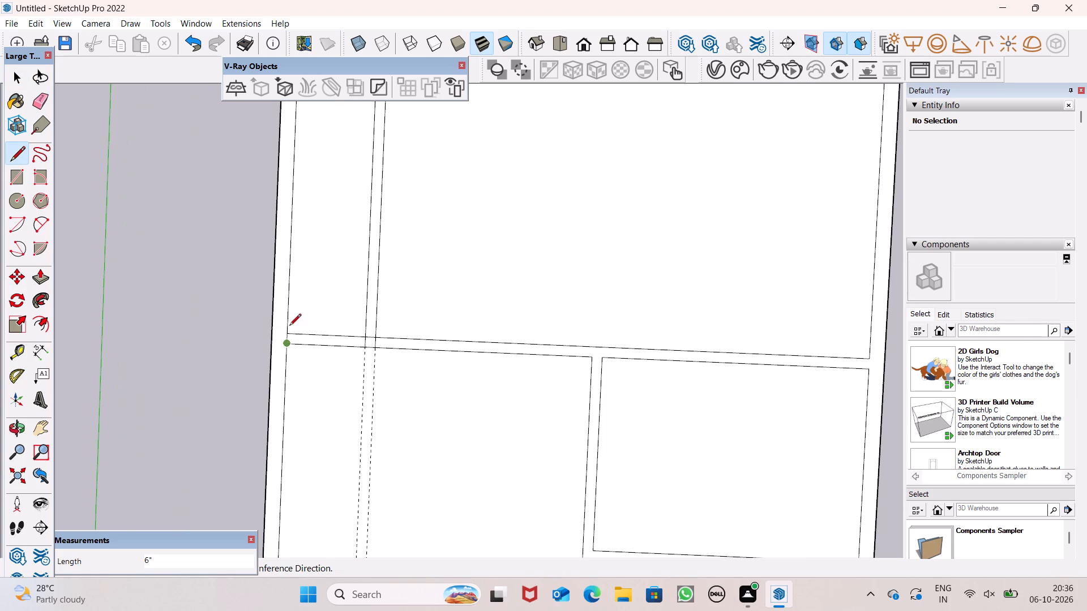
{"action": "scroll", "coordinate": [326, 345], "scroll_direction": "down", "scroll_amount": 8}
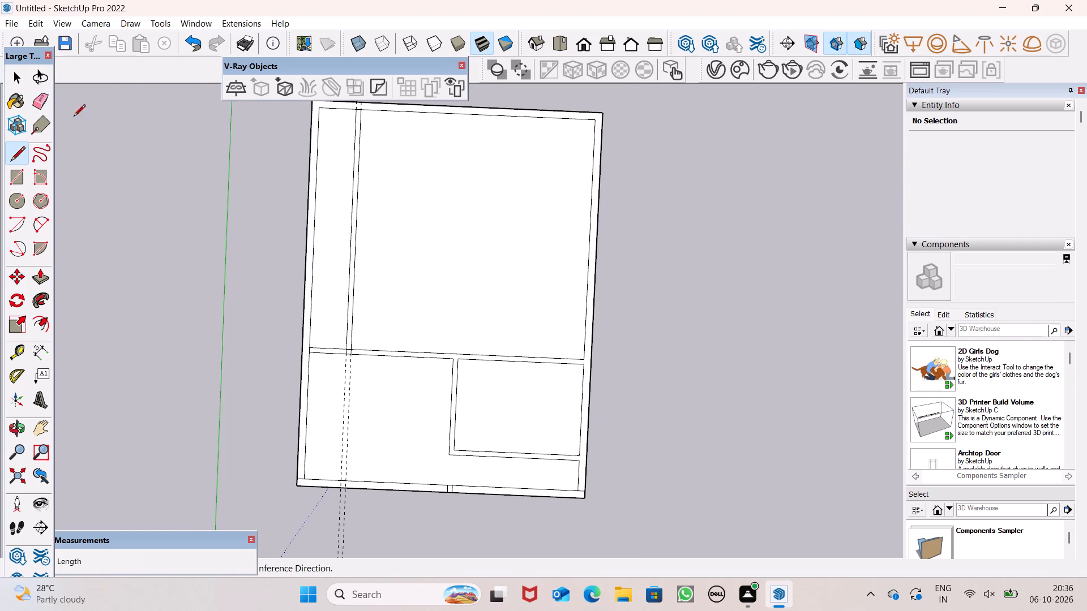
Erase the two parallel guide lines.
{"action": "left_click", "coordinate": [41, 95]}
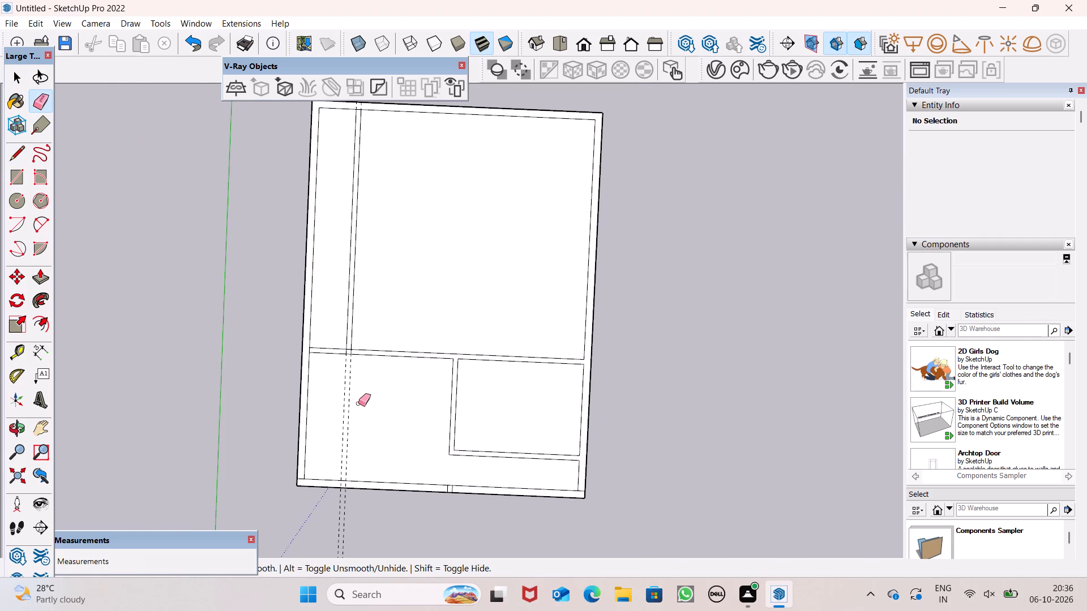
{"action": "left_click_drag", "start_coordinate": [346, 411], "coordinate": [341, 415]}
{"action": "left_click_drag", "start_coordinate": [355, 386], "coordinate": [340, 384]}
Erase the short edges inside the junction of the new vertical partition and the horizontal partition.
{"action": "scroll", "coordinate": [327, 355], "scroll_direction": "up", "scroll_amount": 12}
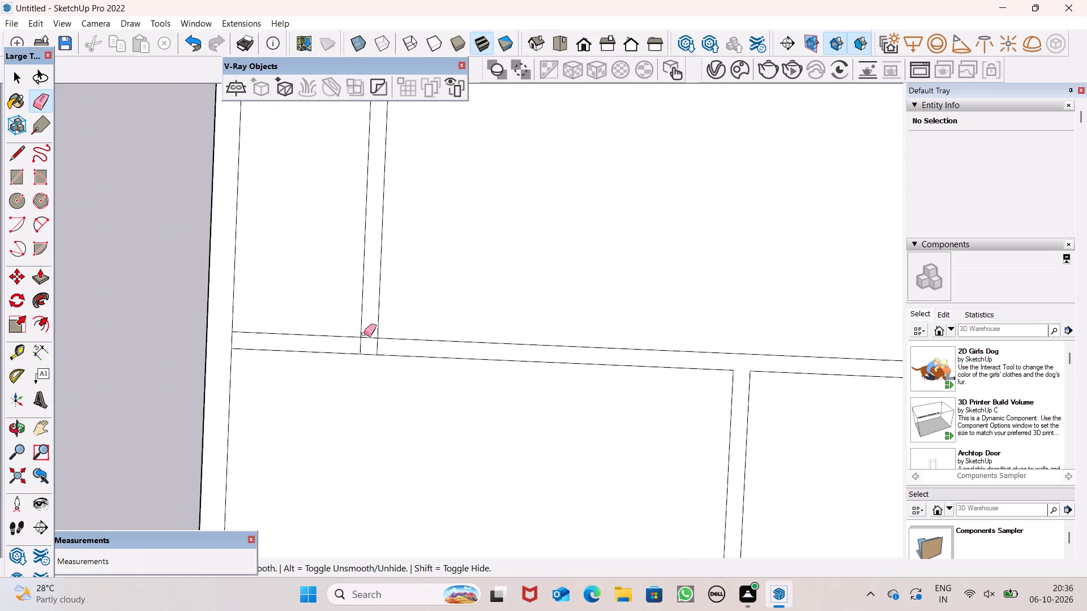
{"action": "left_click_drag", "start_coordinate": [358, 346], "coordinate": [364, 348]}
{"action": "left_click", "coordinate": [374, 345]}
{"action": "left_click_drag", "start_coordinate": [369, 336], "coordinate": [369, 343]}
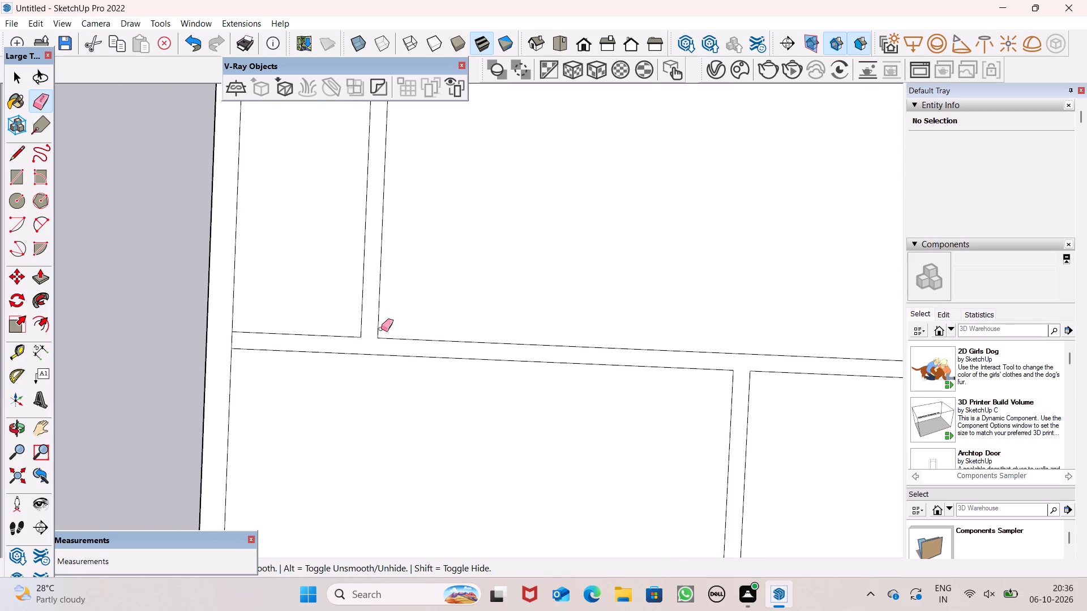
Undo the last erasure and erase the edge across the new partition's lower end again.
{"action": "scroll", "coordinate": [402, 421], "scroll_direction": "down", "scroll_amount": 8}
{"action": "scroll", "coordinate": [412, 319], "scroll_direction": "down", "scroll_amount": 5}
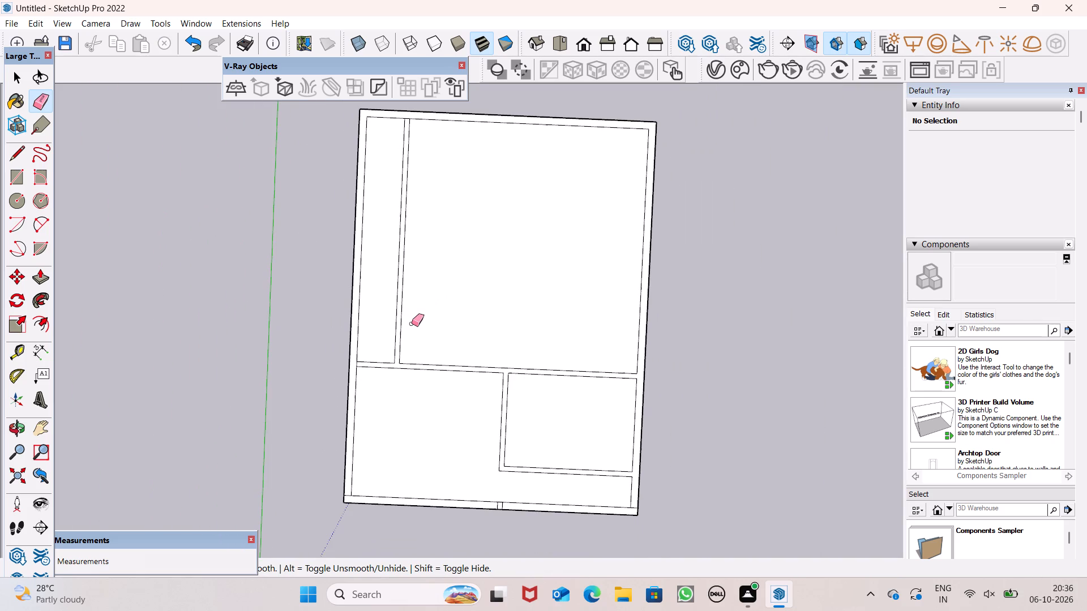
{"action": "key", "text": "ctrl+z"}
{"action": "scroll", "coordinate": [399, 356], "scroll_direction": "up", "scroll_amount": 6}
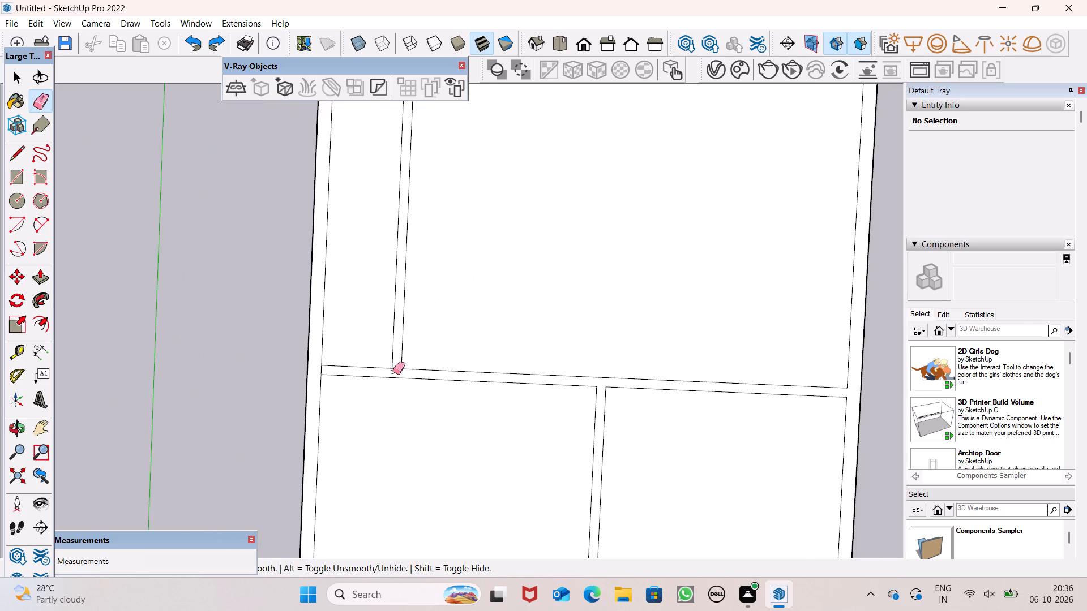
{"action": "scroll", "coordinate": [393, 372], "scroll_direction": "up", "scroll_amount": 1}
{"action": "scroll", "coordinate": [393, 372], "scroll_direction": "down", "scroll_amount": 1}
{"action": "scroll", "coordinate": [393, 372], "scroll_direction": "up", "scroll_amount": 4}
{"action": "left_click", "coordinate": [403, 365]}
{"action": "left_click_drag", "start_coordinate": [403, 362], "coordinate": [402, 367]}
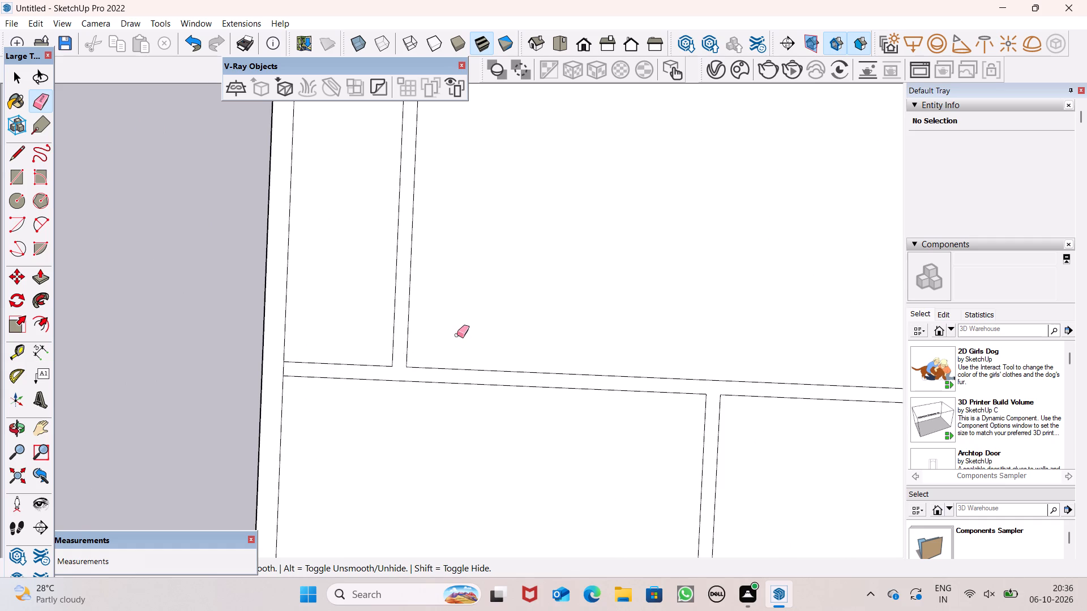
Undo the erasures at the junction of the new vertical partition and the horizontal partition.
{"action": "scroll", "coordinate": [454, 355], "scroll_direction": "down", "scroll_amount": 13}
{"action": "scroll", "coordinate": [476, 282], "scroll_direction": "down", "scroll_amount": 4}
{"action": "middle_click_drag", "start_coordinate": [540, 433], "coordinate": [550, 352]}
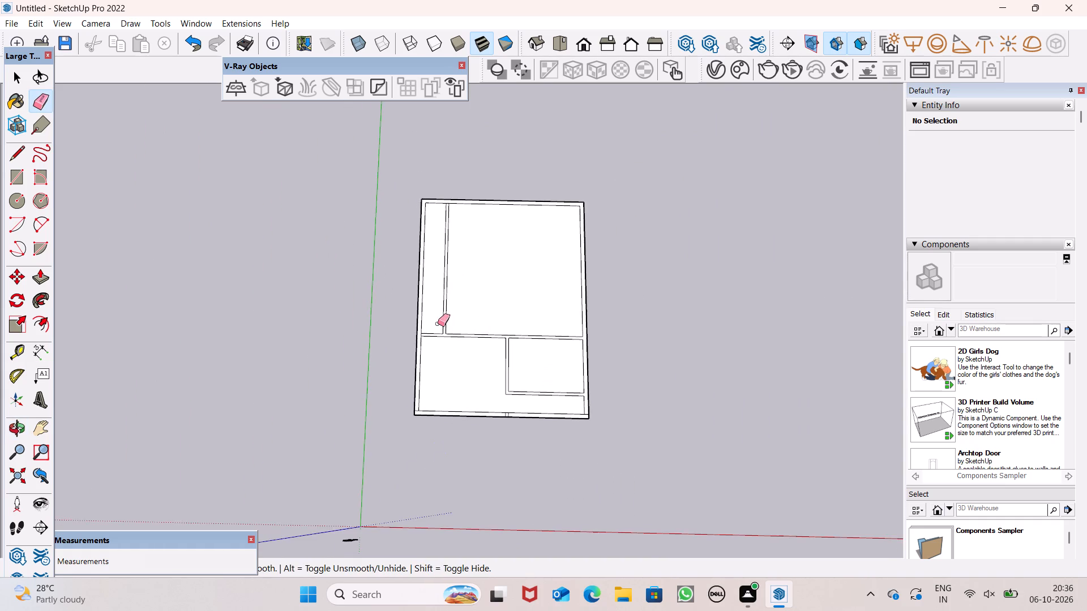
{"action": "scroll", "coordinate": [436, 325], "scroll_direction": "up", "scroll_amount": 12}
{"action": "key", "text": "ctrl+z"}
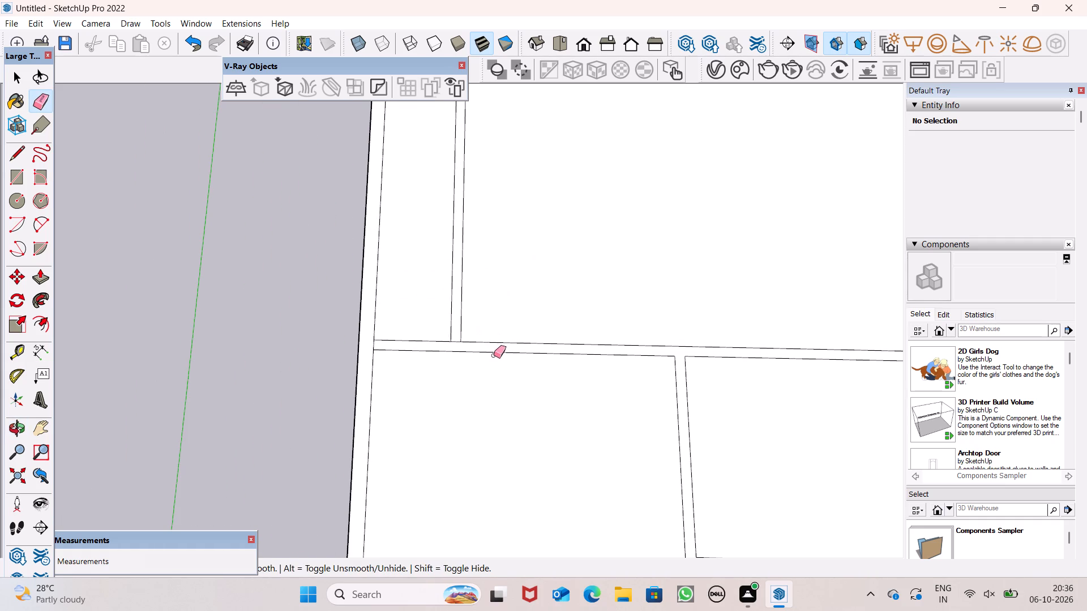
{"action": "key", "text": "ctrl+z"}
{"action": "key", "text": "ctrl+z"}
Erase the edge across the new partition's lower end and the short edge on its upper-room side, keeping the corridor-side edge.
{"action": "scroll", "coordinate": [459, 352], "scroll_direction": "up", "scroll_amount": 6}
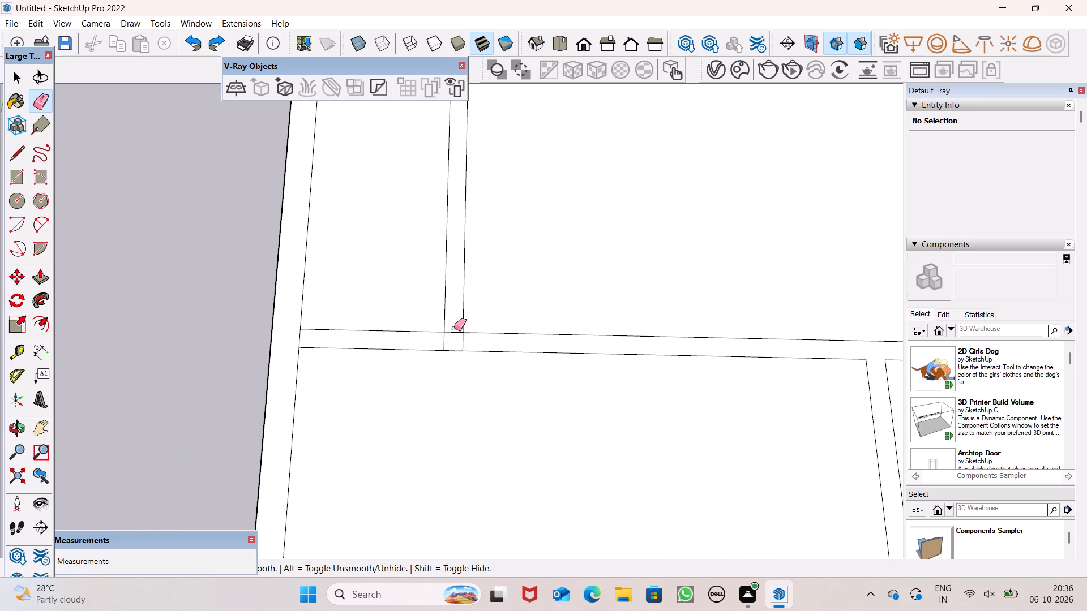
{"action": "left_click_drag", "start_coordinate": [455, 329], "coordinate": [465, 343]}
{"action": "scroll", "coordinate": [469, 326], "scroll_direction": "down", "scroll_amount": 4}
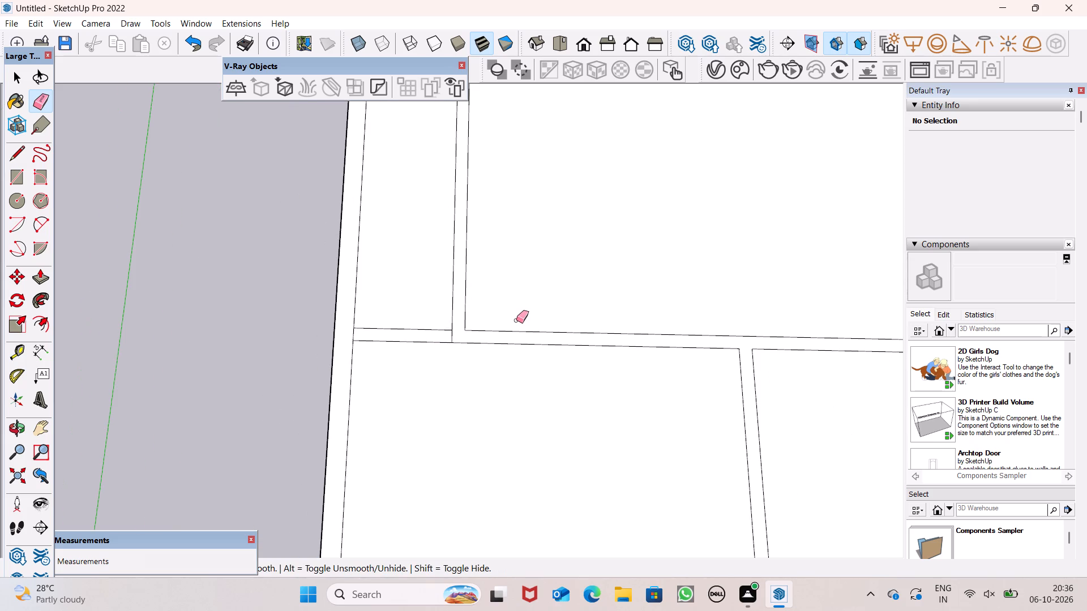
{"action": "scroll", "coordinate": [516, 320], "scroll_direction": "down", "scroll_amount": 2}
{"action": "scroll", "coordinate": [459, 340], "scroll_direction": "down", "scroll_amount": 2}
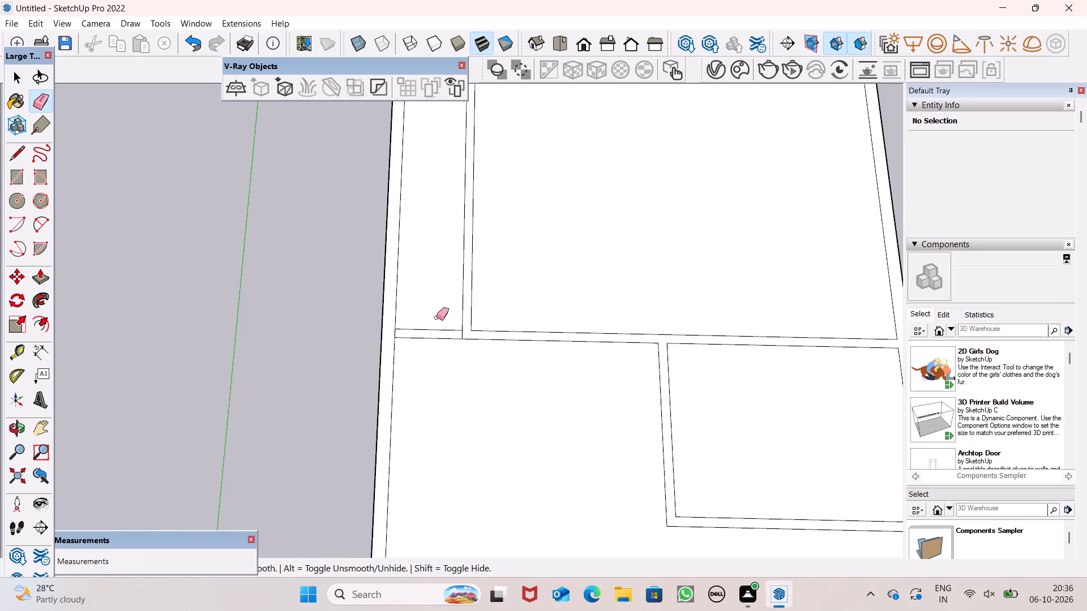
Erase both edges of the horizontal partition between the left wall and the new vertical partition.
{"action": "scroll", "coordinate": [438, 394], "scroll_direction": "down", "scroll_amount": 4}
{"action": "left_click_drag", "start_coordinate": [442, 350], "coordinate": [441, 363]}
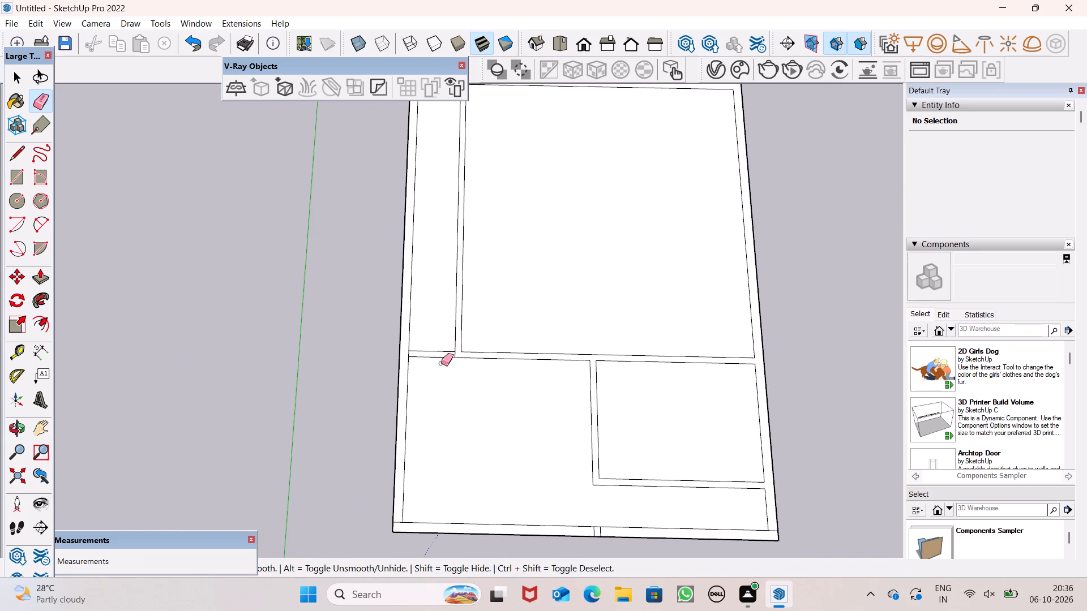
{"action": "left_click_drag", "start_coordinate": [441, 363], "coordinate": [440, 365]}
{"action": "scroll", "coordinate": [423, 411], "scroll_direction": "down", "scroll_amount": 5}
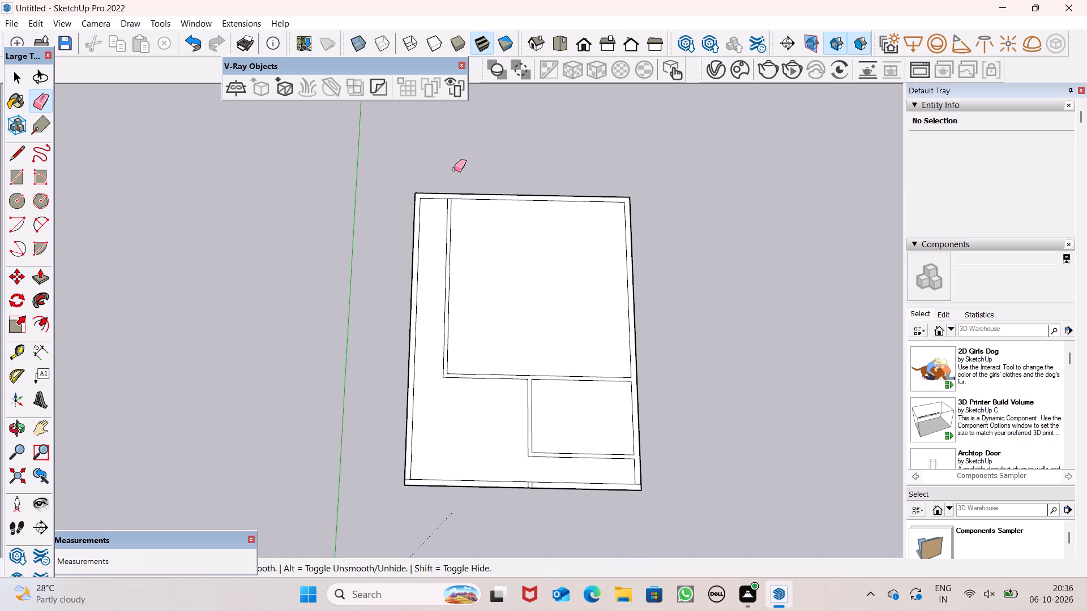
Erase the short end edge separating the new vertical partition from the top wall.
{"action": "scroll", "coordinate": [454, 169], "scroll_direction": "up", "scroll_amount": 8}
{"action": "scroll", "coordinate": [463, 239], "scroll_direction": "up", "scroll_amount": 7}
{"action": "left_click_drag", "start_coordinate": [431, 206], "coordinate": [426, 214]}
{"action": "scroll", "coordinate": [464, 189], "scroll_direction": "down", "scroll_amount": 17}
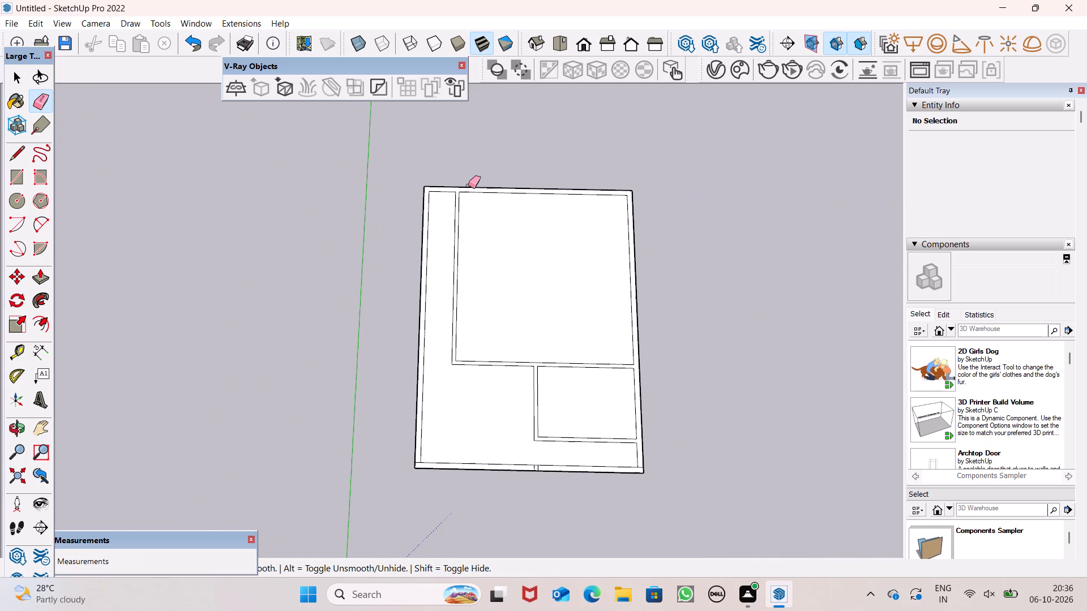
{"action": "scroll", "coordinate": [600, 345], "scroll_direction": "down", "scroll_amount": 2}
{"action": "key", "text": "space"}
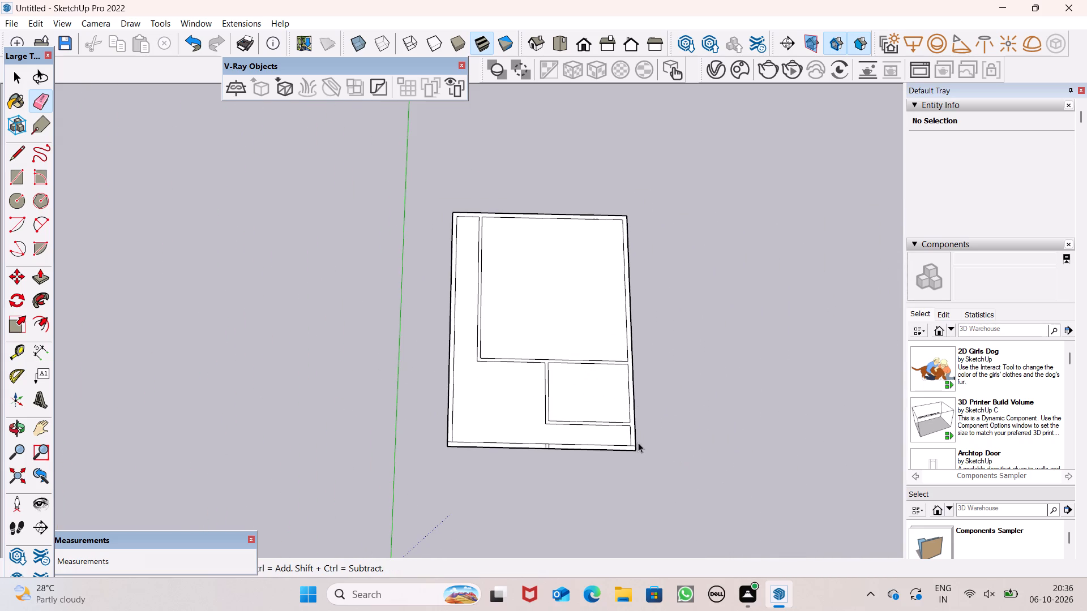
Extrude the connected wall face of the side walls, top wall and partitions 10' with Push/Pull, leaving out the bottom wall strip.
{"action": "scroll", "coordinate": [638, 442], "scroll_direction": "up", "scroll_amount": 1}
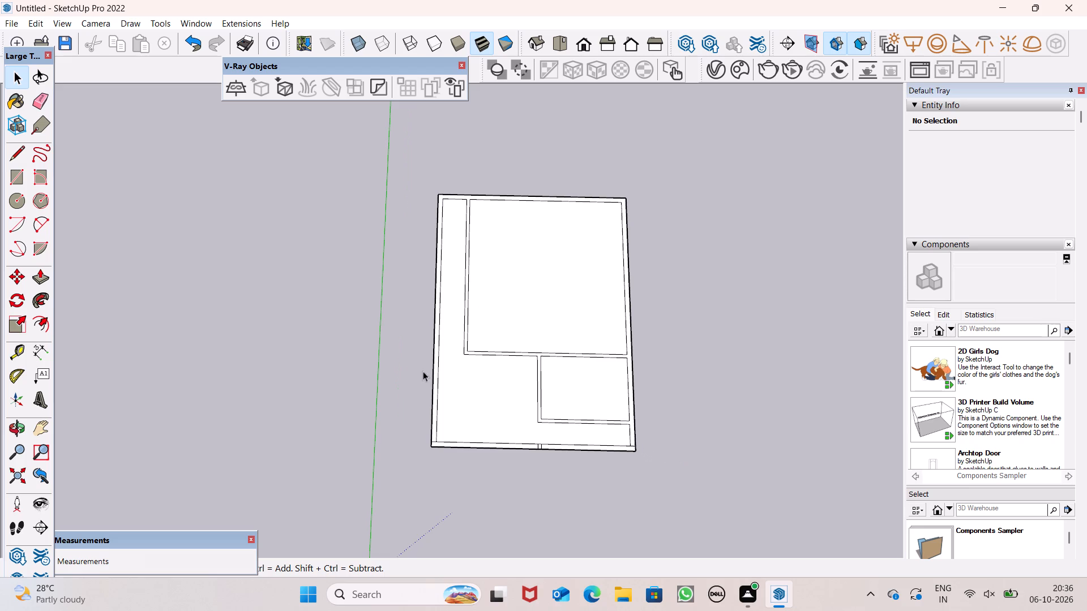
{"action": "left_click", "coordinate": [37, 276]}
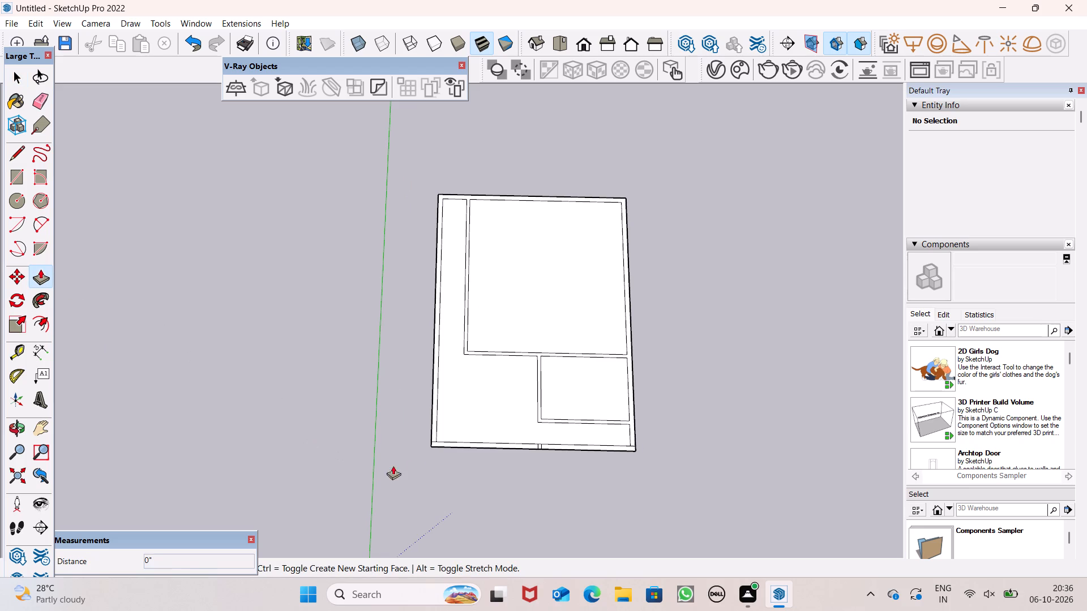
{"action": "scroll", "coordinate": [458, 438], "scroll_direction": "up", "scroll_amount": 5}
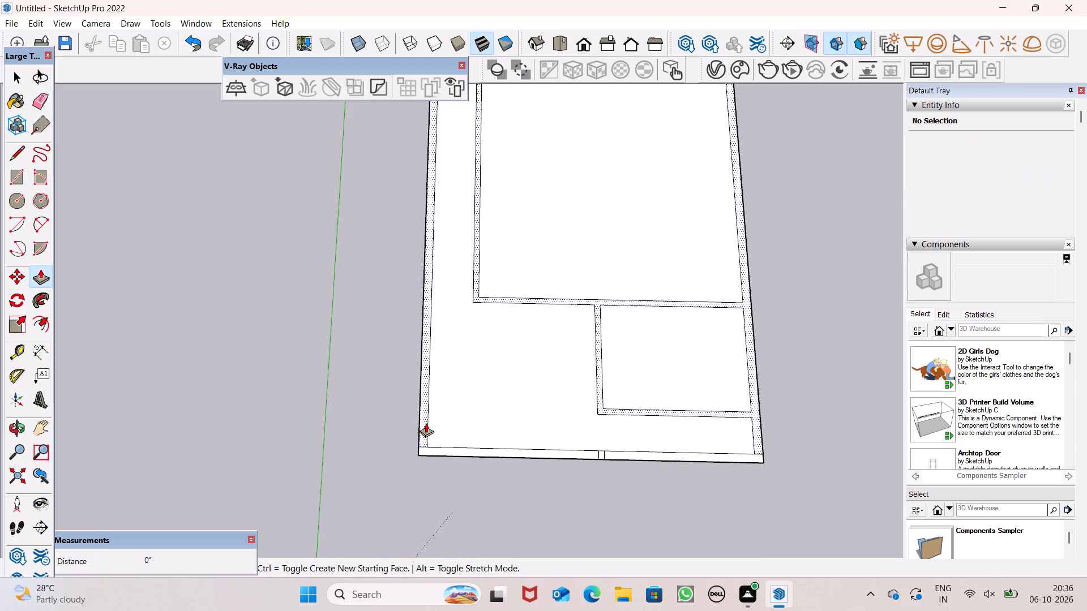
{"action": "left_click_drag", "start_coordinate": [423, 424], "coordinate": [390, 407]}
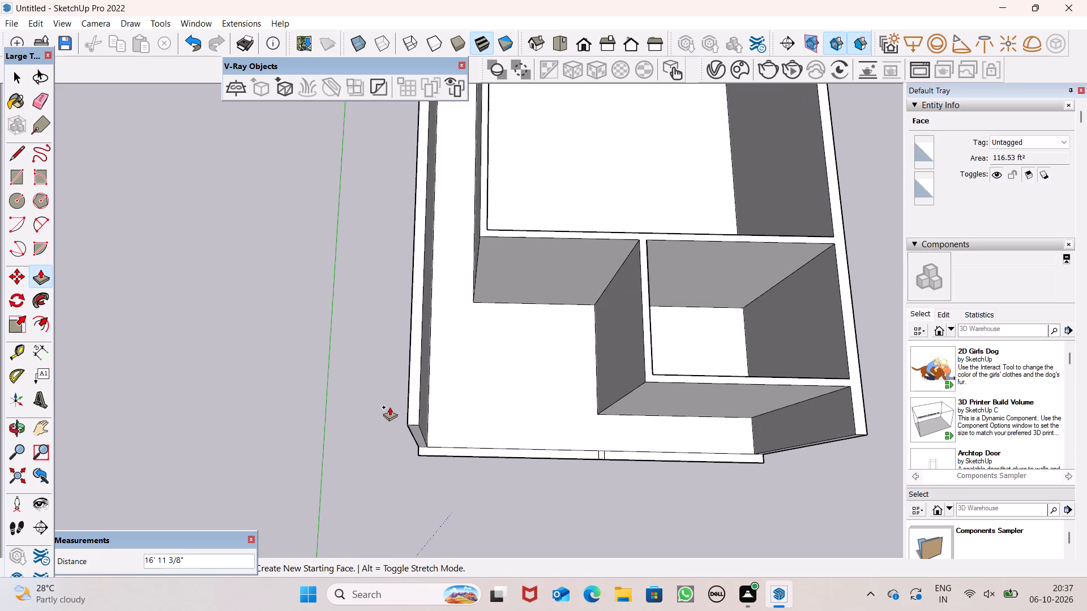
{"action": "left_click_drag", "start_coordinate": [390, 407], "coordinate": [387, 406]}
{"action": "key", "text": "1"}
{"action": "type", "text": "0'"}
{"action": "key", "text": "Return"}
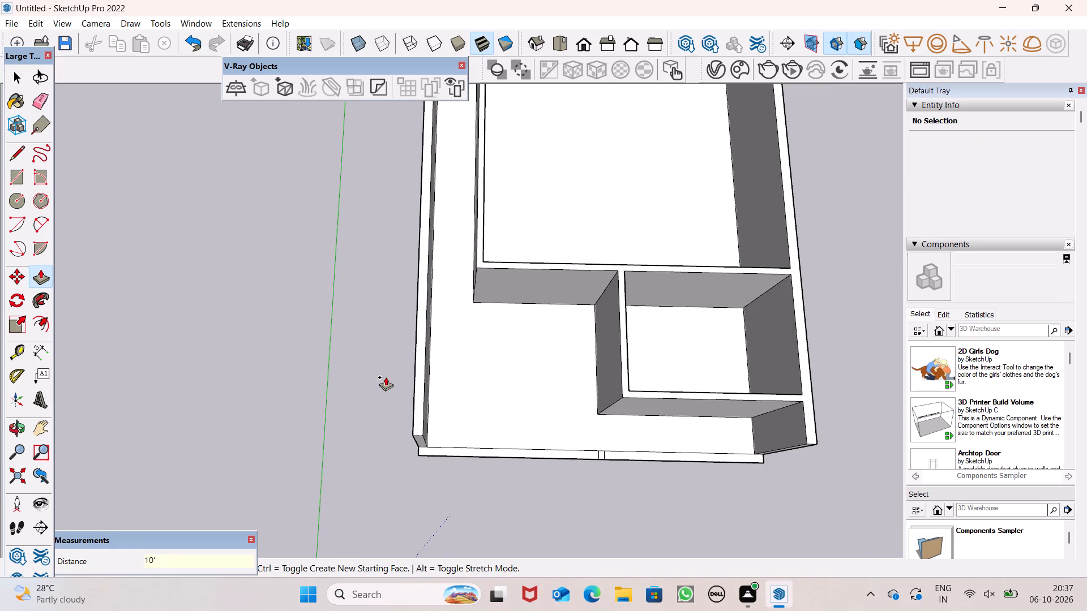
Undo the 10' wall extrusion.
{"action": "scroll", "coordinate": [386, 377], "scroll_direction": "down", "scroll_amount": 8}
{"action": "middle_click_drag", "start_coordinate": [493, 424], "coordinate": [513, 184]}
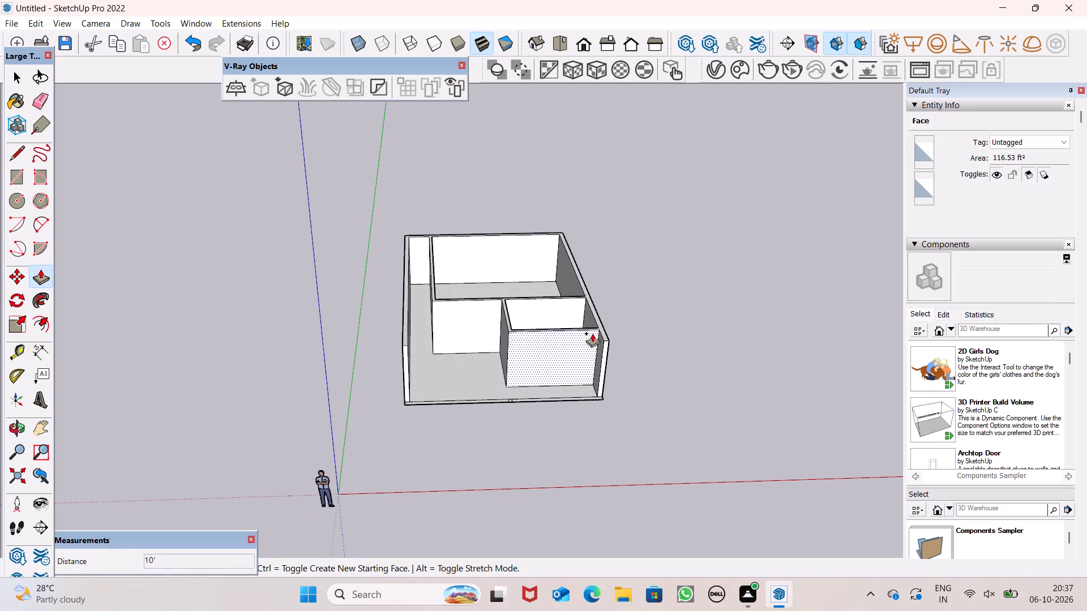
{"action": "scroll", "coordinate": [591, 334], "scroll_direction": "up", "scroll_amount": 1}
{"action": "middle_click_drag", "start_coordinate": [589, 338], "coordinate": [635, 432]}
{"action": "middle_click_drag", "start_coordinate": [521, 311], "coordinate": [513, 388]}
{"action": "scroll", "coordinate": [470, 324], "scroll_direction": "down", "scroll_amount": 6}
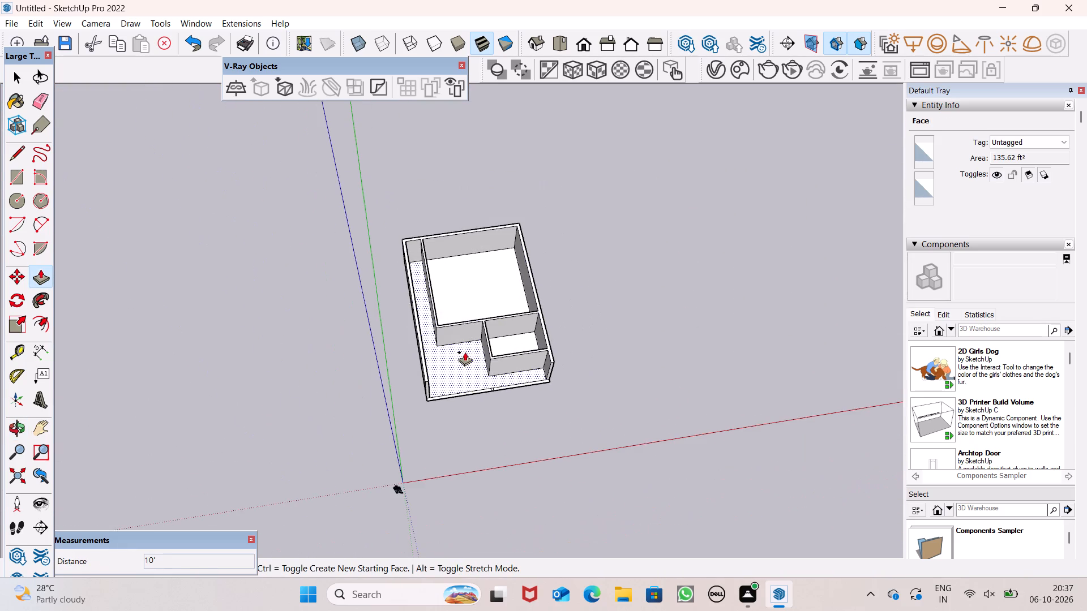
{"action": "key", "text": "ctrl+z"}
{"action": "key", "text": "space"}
Draw a line closing the upper end of the vertical partition where it meets the top wall.
{"action": "scroll", "coordinate": [460, 240], "scroll_direction": "up", "scroll_amount": 5}
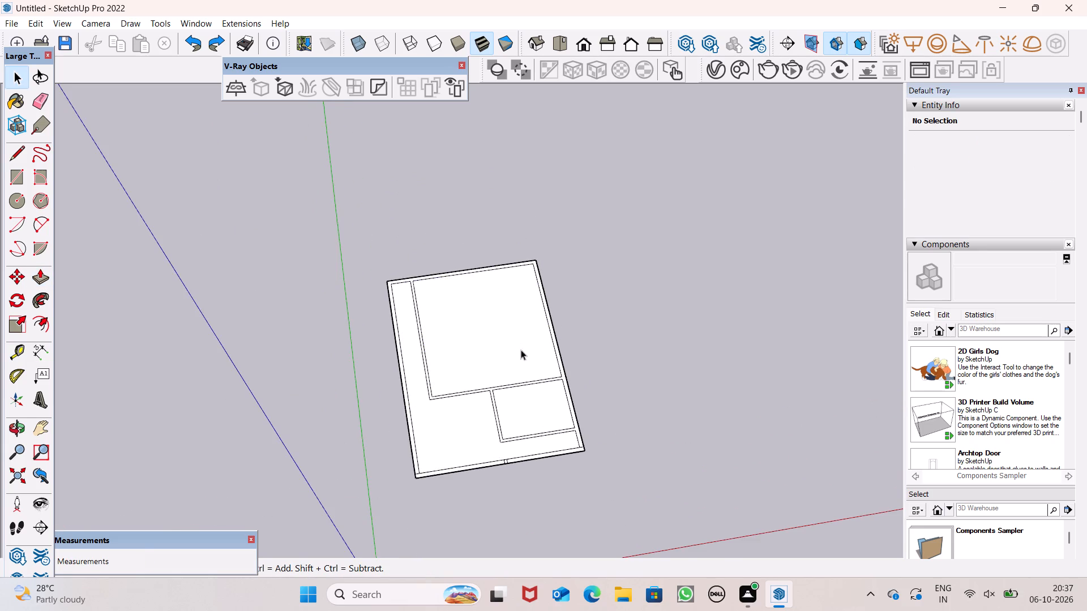
{"action": "middle_click_drag", "start_coordinate": [519, 371], "coordinate": [501, 408]}
{"action": "scroll", "coordinate": [481, 282], "scroll_direction": "up", "scroll_amount": 6}
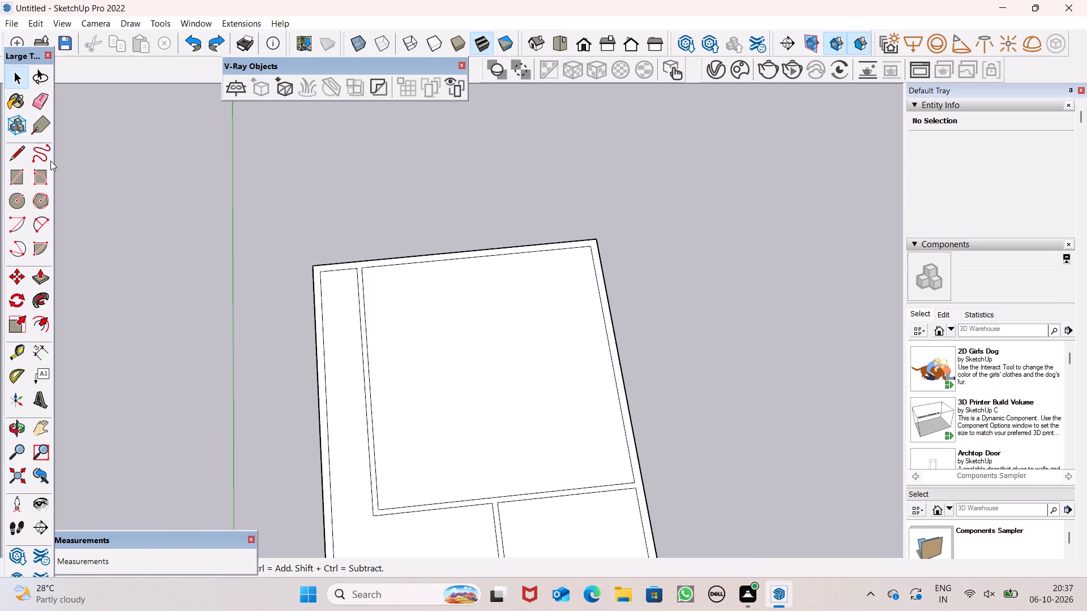
{"action": "left_click", "coordinate": [20, 159]}
{"action": "scroll", "coordinate": [471, 264], "scroll_direction": "down", "scroll_amount": 1}
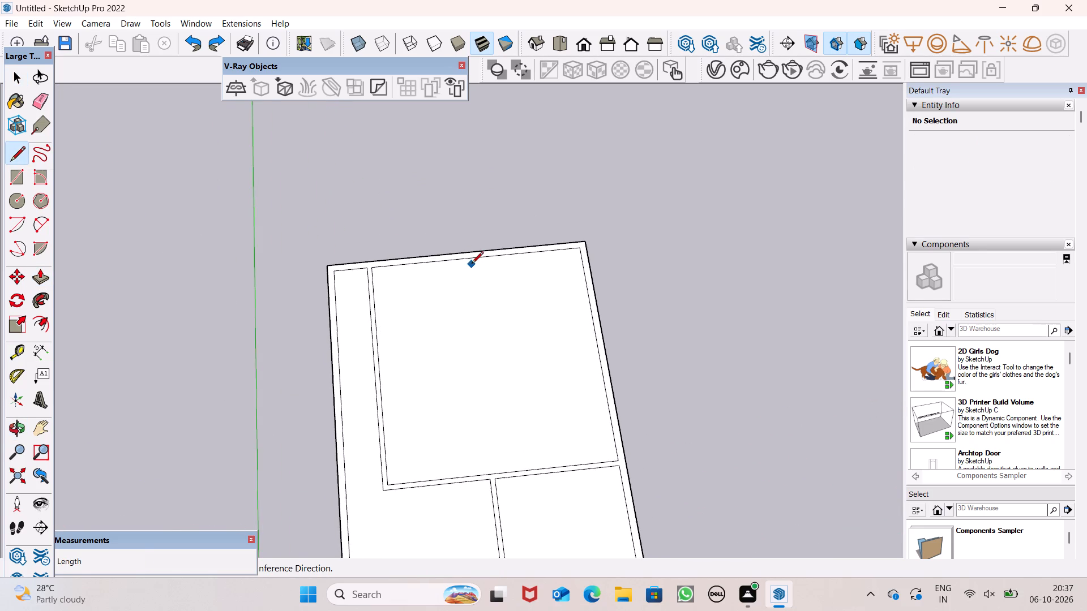
{"action": "scroll", "coordinate": [472, 264], "scroll_direction": "down", "scroll_amount": 1}
{"action": "scroll", "coordinate": [485, 279], "scroll_direction": "up", "scroll_amount": 1}
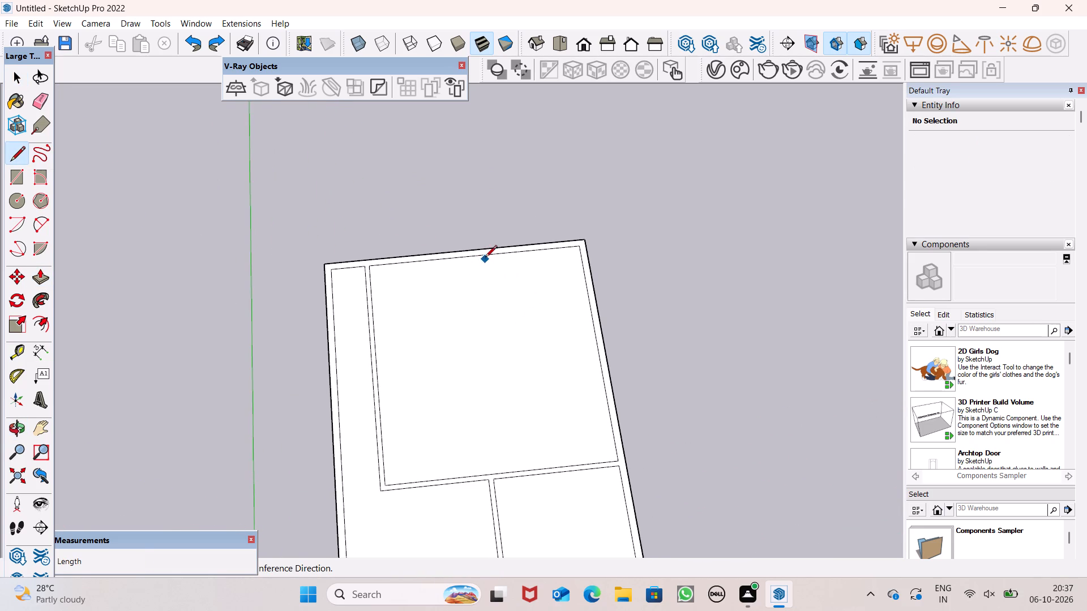
{"action": "scroll", "coordinate": [475, 247], "scroll_direction": "down", "scroll_amount": 3}
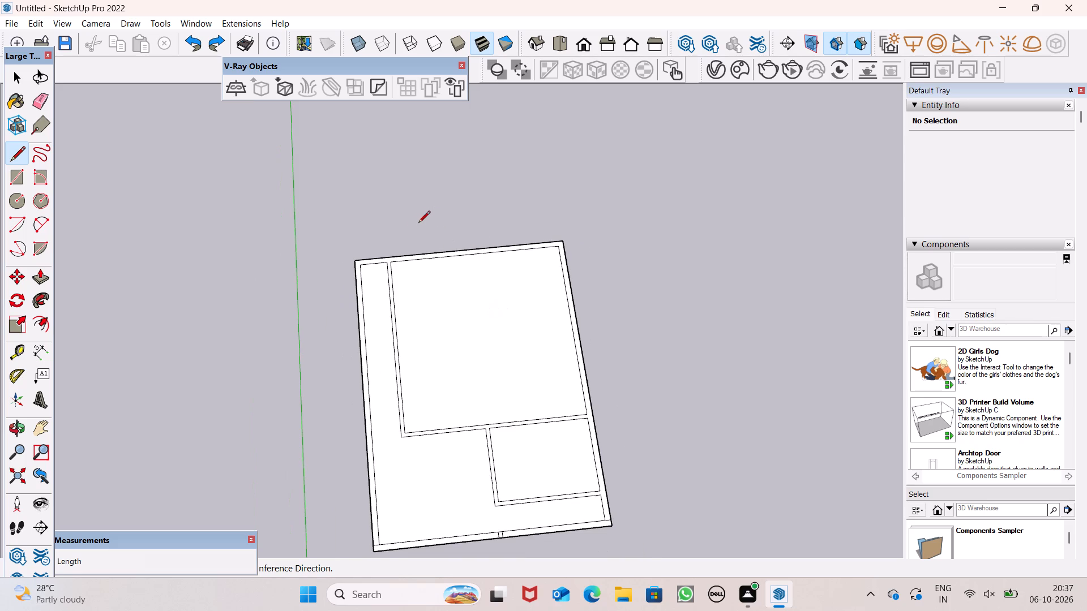
{"action": "scroll", "coordinate": [405, 230], "scroll_direction": "down", "scroll_amount": 4}
{"action": "scroll", "coordinate": [426, 299], "scroll_direction": "down", "scroll_amount": 1}
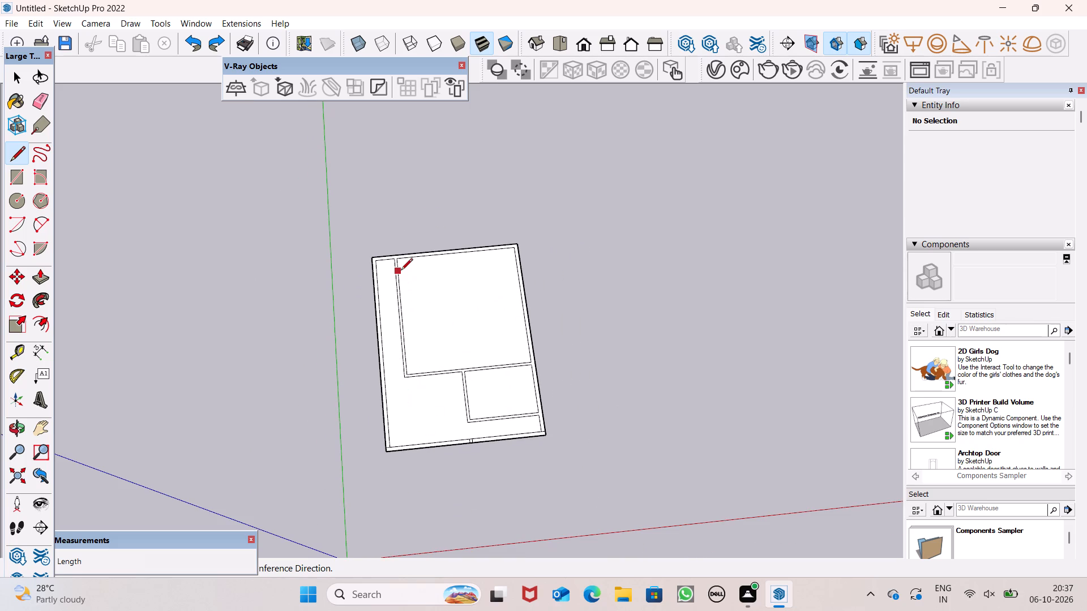
{"action": "scroll", "coordinate": [491, 300], "scroll_direction": "down", "scroll_amount": 1}
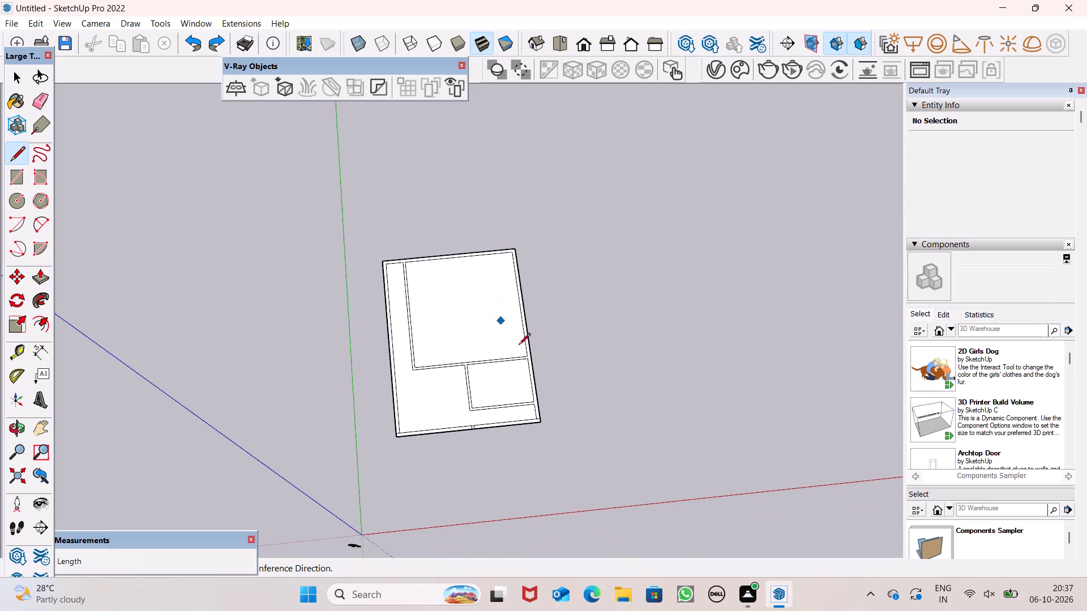
{"action": "scroll", "coordinate": [596, 330], "scroll_direction": "down", "scroll_amount": 2}
{"action": "scroll", "coordinate": [596, 373], "scroll_direction": "up", "scroll_amount": 1}
{"action": "middle_click_drag", "start_coordinate": [596, 392], "coordinate": [590, 444]}
{"action": "scroll", "coordinate": [503, 236], "scroll_direction": "up", "scroll_amount": 5}
{"action": "scroll", "coordinate": [503, 236], "scroll_direction": "down", "scroll_amount": 2}
{"action": "middle_click_drag", "start_coordinate": [571, 366], "coordinate": [546, 387]}
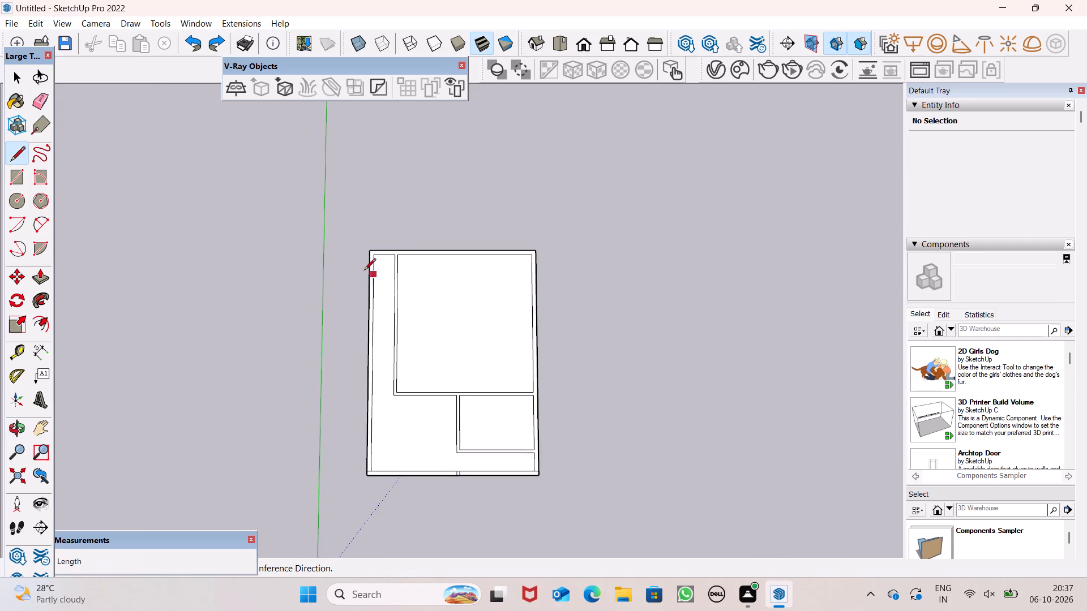
{"action": "scroll", "coordinate": [364, 271], "scroll_direction": "up", "scroll_amount": 4}
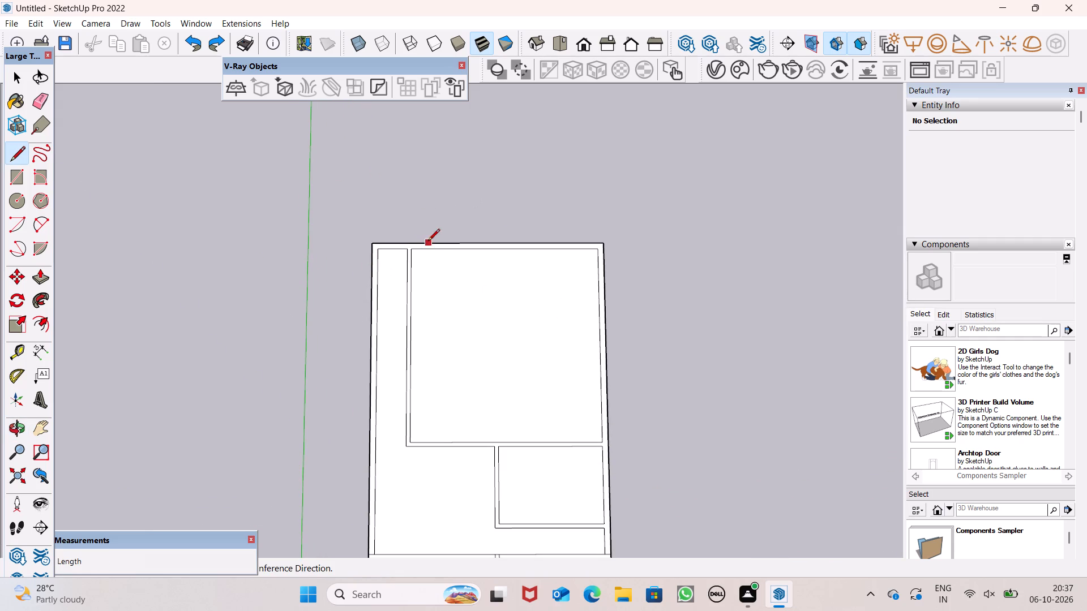
{"action": "scroll", "coordinate": [405, 249], "scroll_direction": "up", "scroll_amount": 1}
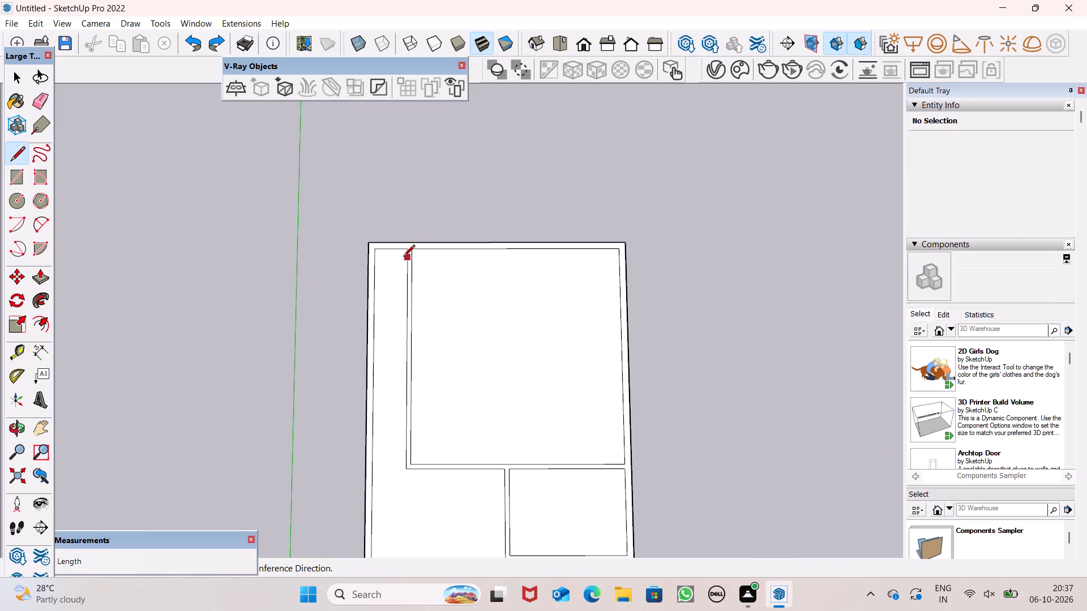
{"action": "scroll", "coordinate": [465, 204], "scroll_direction": "down", "scroll_amount": 5}
{"action": "scroll", "coordinate": [487, 244], "scroll_direction": "down", "scroll_amount": 1}
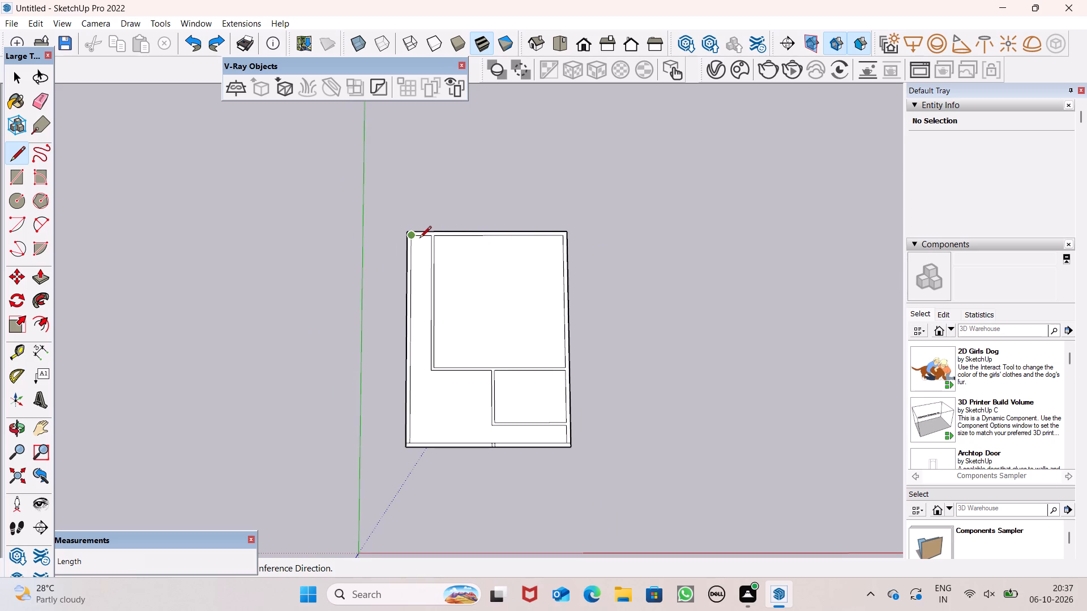
{"action": "scroll", "coordinate": [420, 239], "scroll_direction": "up", "scroll_amount": 1}
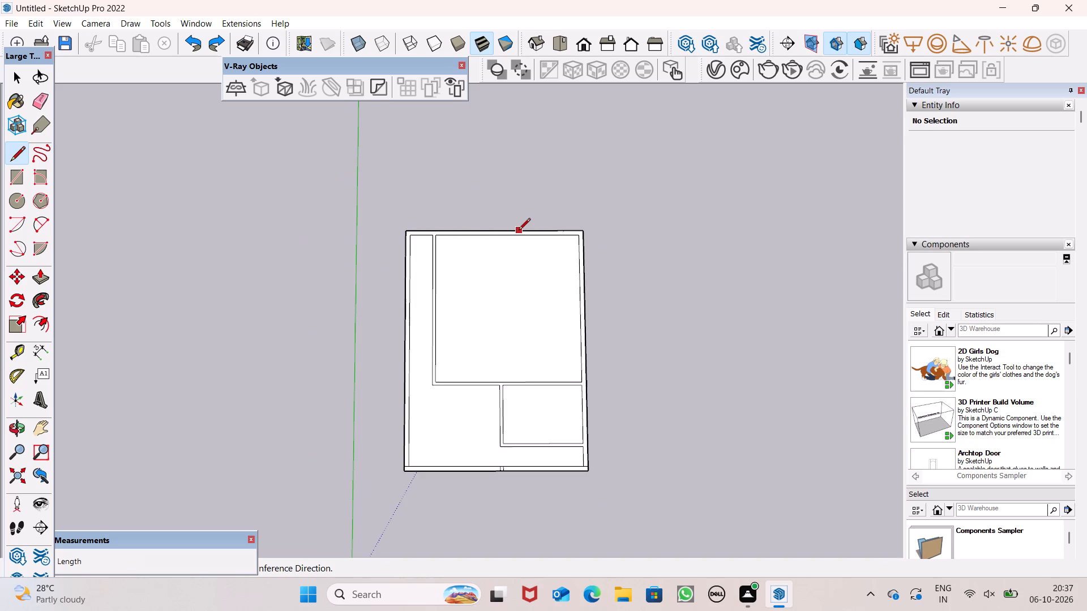
{"action": "scroll", "coordinate": [519, 231], "scroll_direction": "up", "scroll_amount": 3}
{"action": "scroll", "coordinate": [519, 231], "scroll_direction": "down", "scroll_amount": 3}
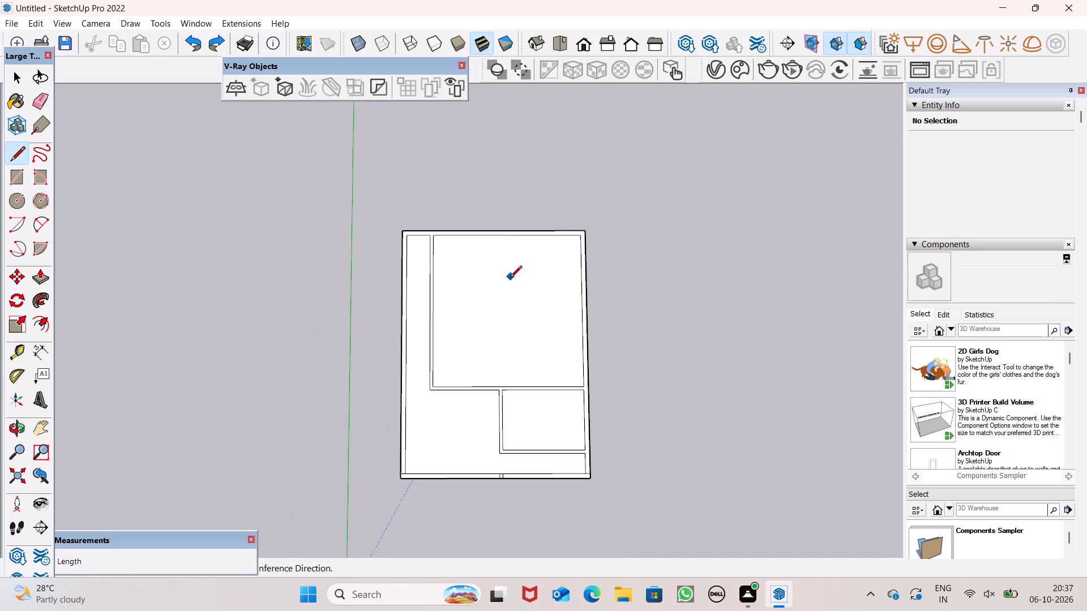
{"action": "scroll", "coordinate": [510, 278], "scroll_direction": "up", "scroll_amount": 1}
{"action": "scroll", "coordinate": [325, 244], "scroll_direction": "down", "scroll_amount": 2}
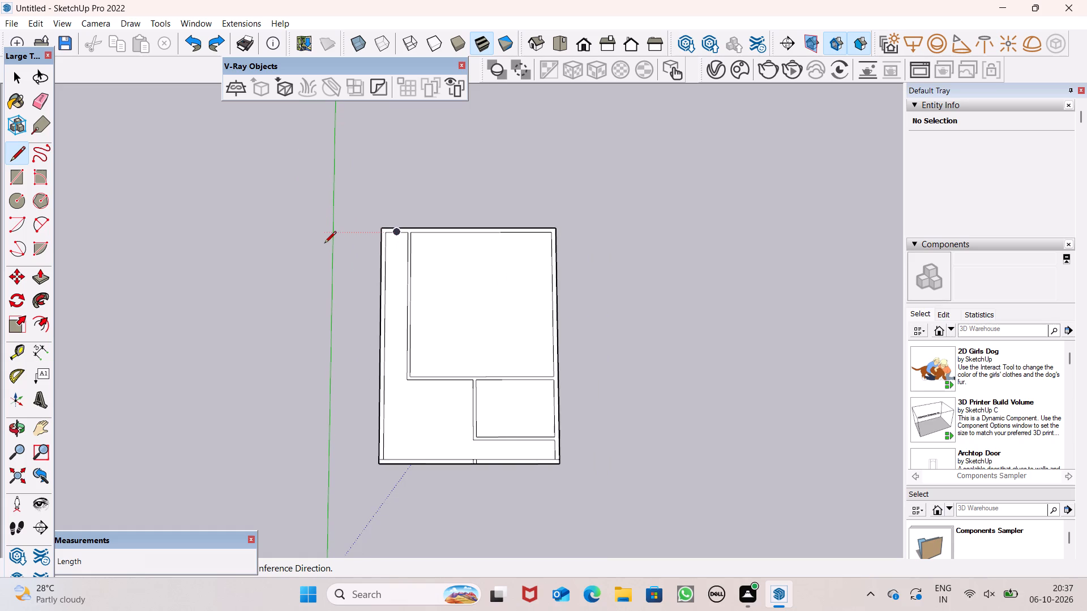
{"action": "scroll", "coordinate": [370, 244], "scroll_direction": "up", "scroll_amount": 2}
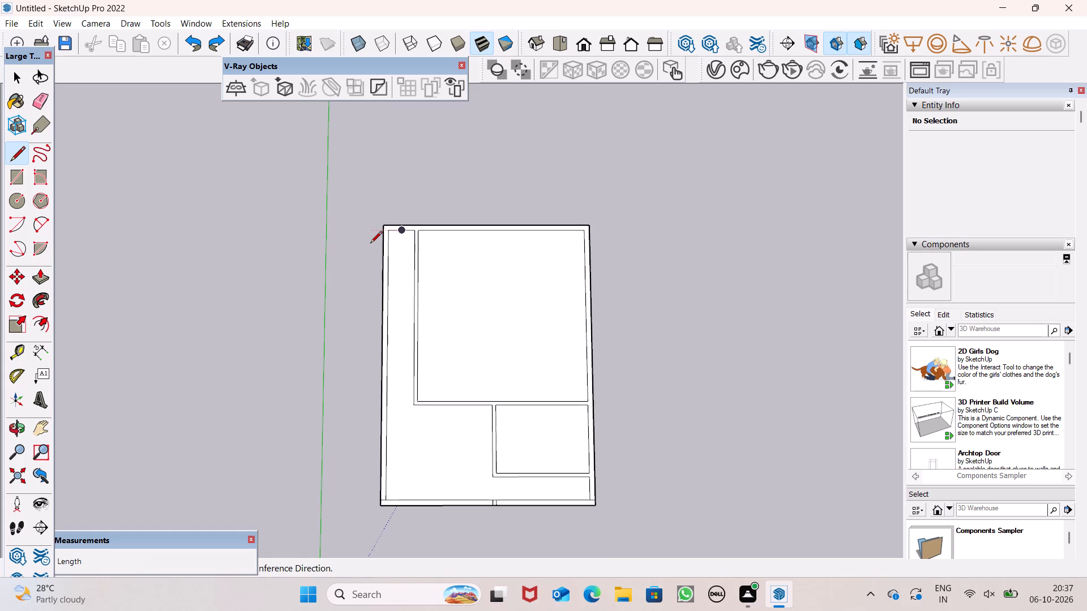
{"action": "scroll", "coordinate": [426, 243], "scroll_direction": "up", "scroll_amount": 4}
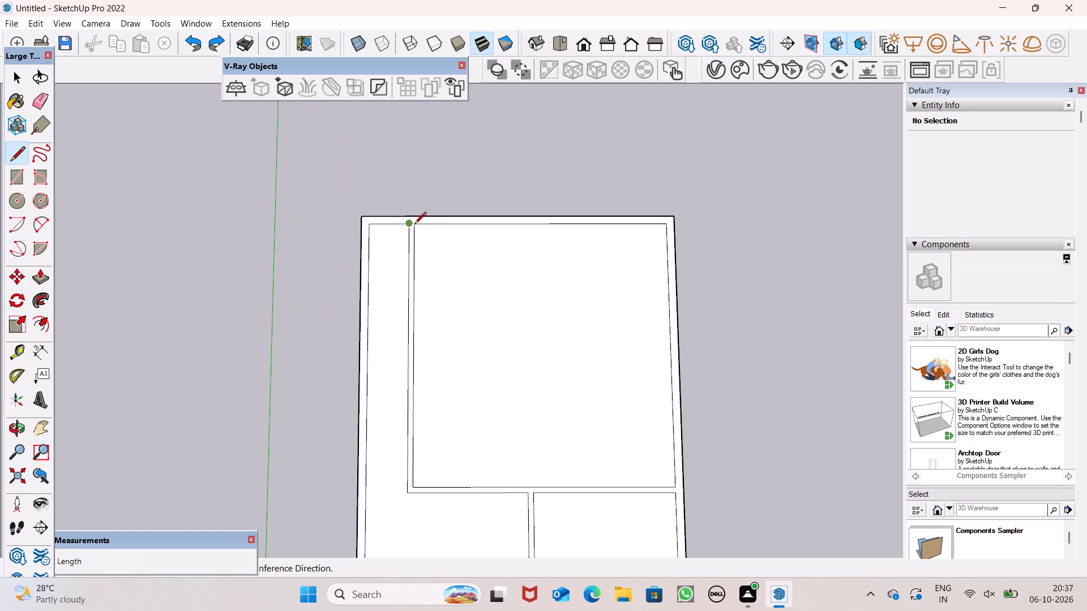
{"action": "left_click", "coordinate": [412, 223]}
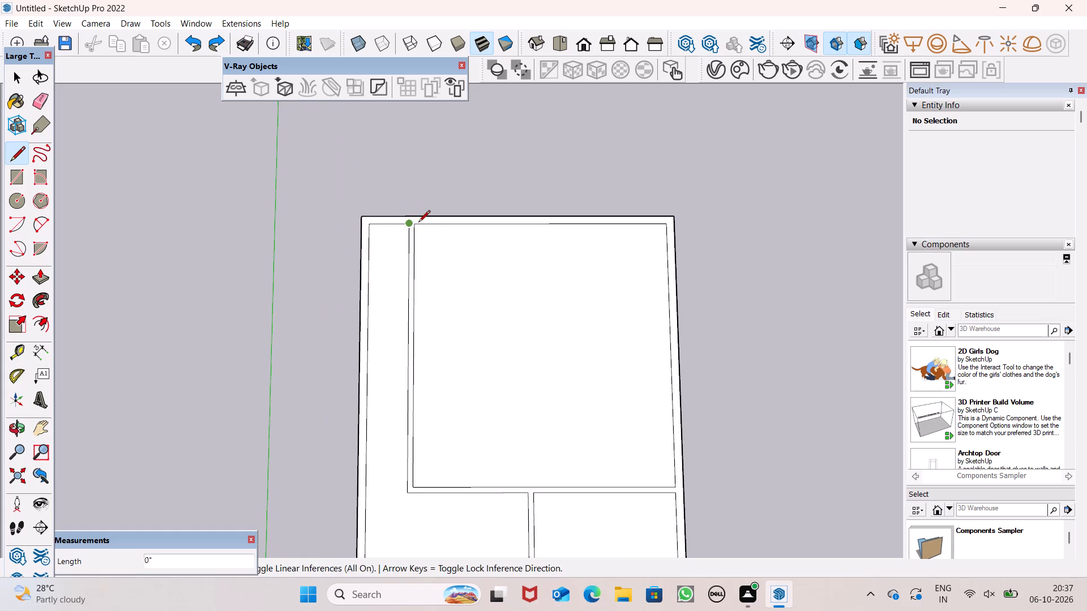
{"action": "left_click", "coordinate": [420, 222]}
Draw 6" lines closing the ends of both horizontal partitions where they meet the right outer wall.
{"action": "scroll", "coordinate": [430, 190], "scroll_direction": "down", "scroll_amount": 8}
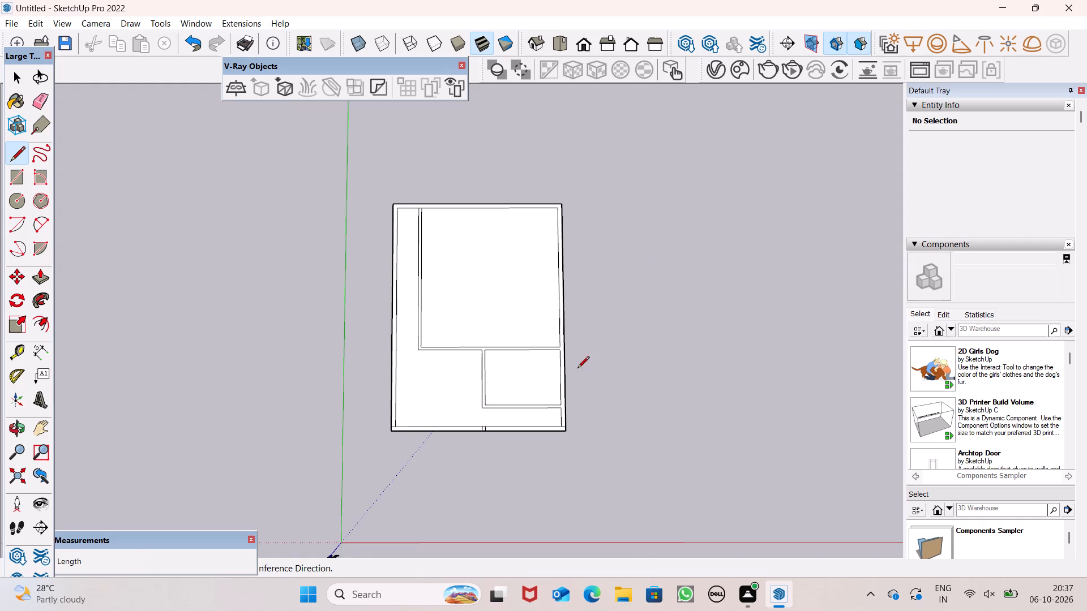
{"action": "scroll", "coordinate": [568, 366], "scroll_direction": "up", "scroll_amount": 6}
{"action": "left_click", "coordinate": [551, 335]}
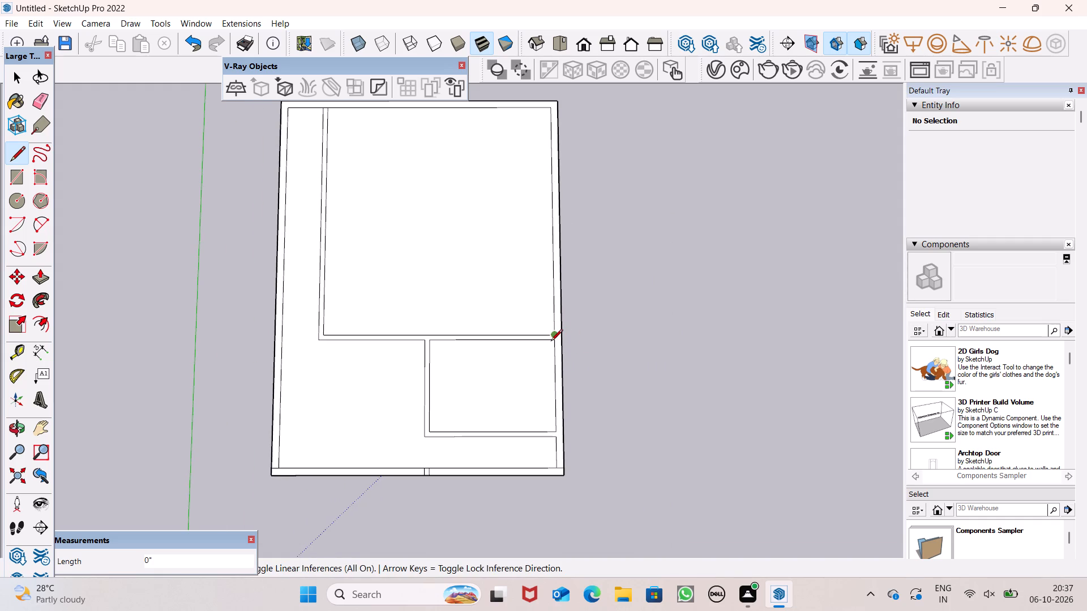
{"action": "left_click", "coordinate": [551, 343]}
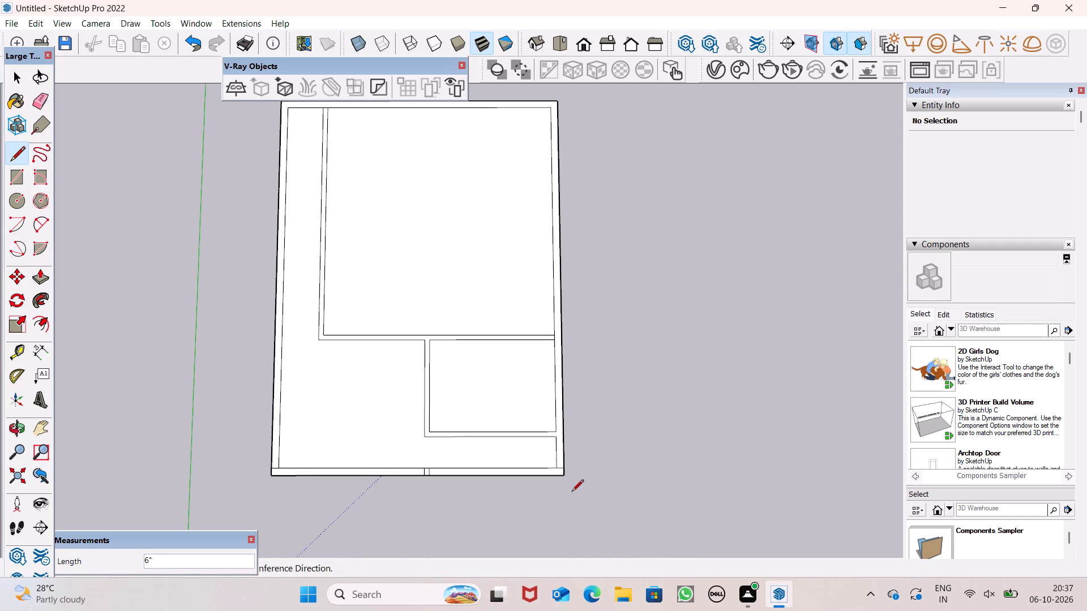
{"action": "scroll", "coordinate": [572, 455], "scroll_direction": "up", "scroll_amount": 6}
{"action": "left_click", "coordinate": [550, 415]}
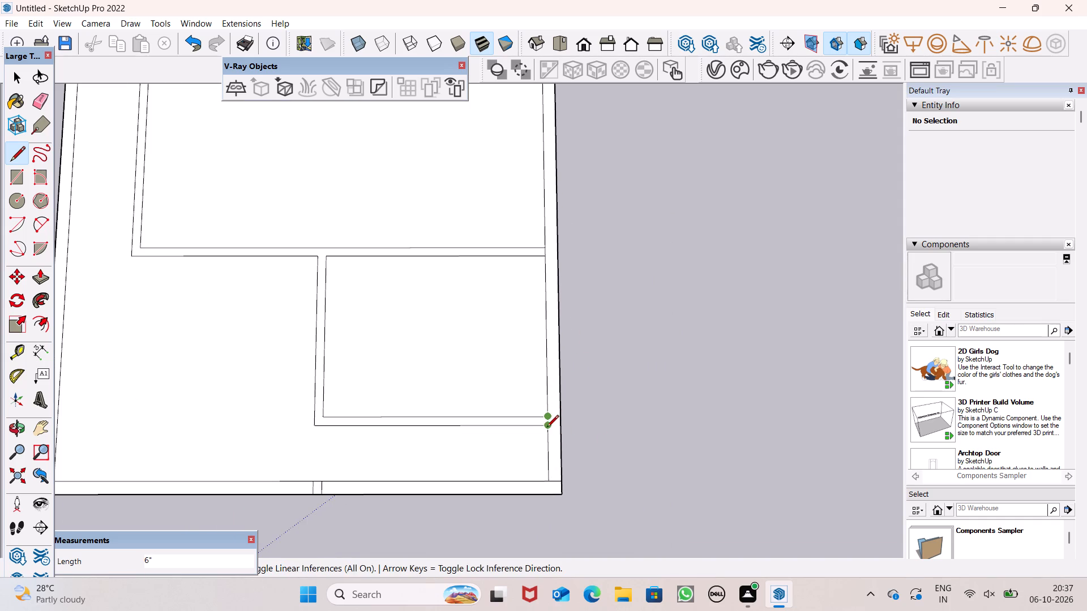
{"action": "left_click", "coordinate": [546, 428]}
{"action": "key", "text": "space"}
{"action": "scroll", "coordinate": [667, 358], "scroll_direction": "down", "scroll_amount": 9}
{"action": "scroll", "coordinate": [507, 420], "scroll_direction": "down", "scroll_amount": 3}
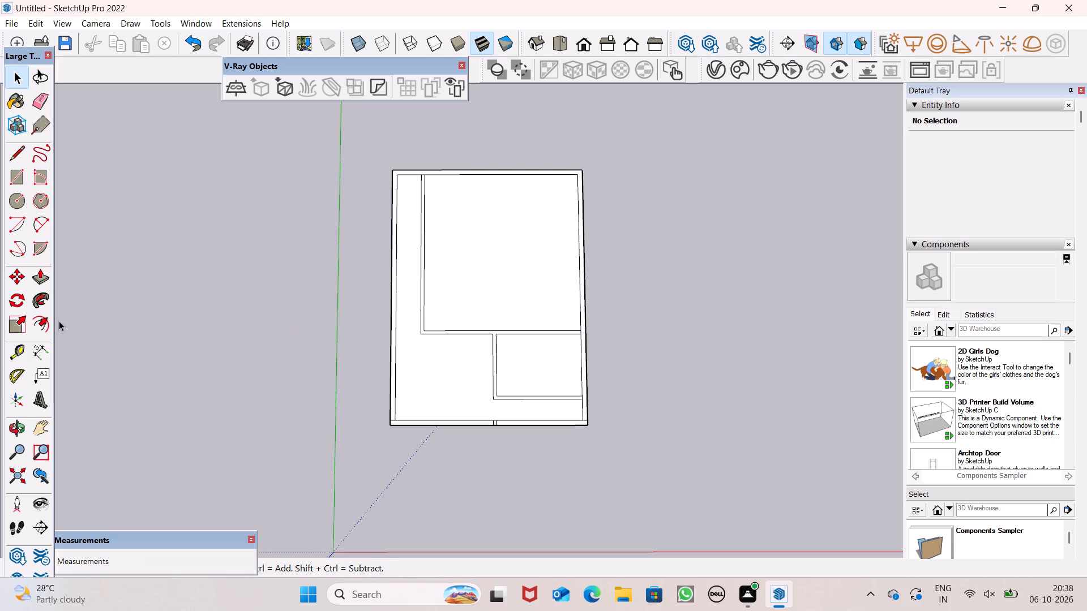
Extrude the connected partition face 10' upward with Push/Pull.
{"action": "left_click", "coordinate": [37, 276]}
{"action": "scroll", "coordinate": [433, 276], "scroll_direction": "up", "scroll_amount": 4}
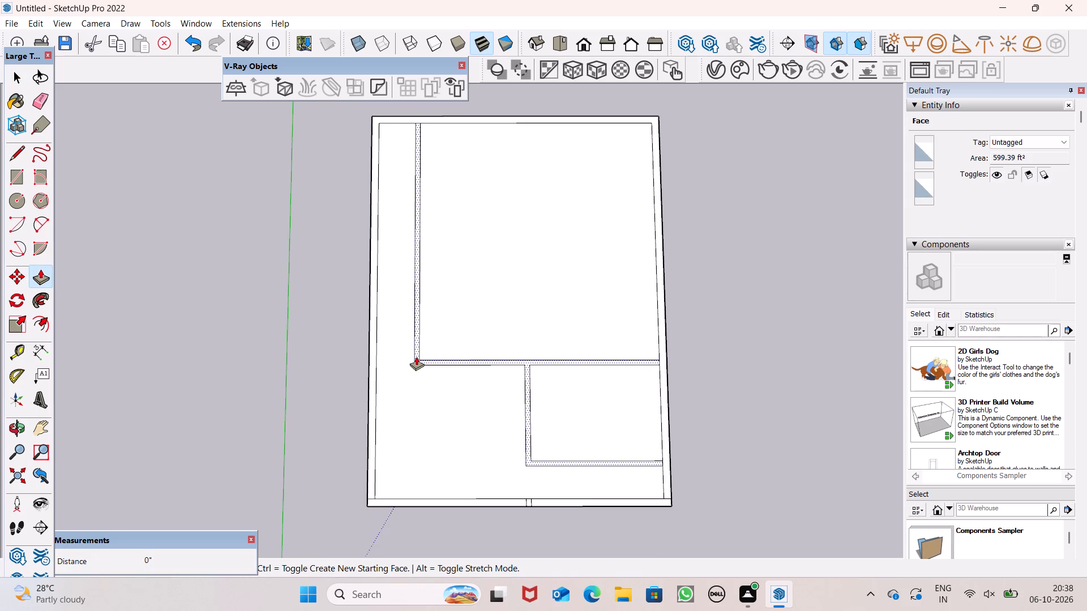
{"action": "left_click_drag", "start_coordinate": [416, 356], "coordinate": [395, 346]}
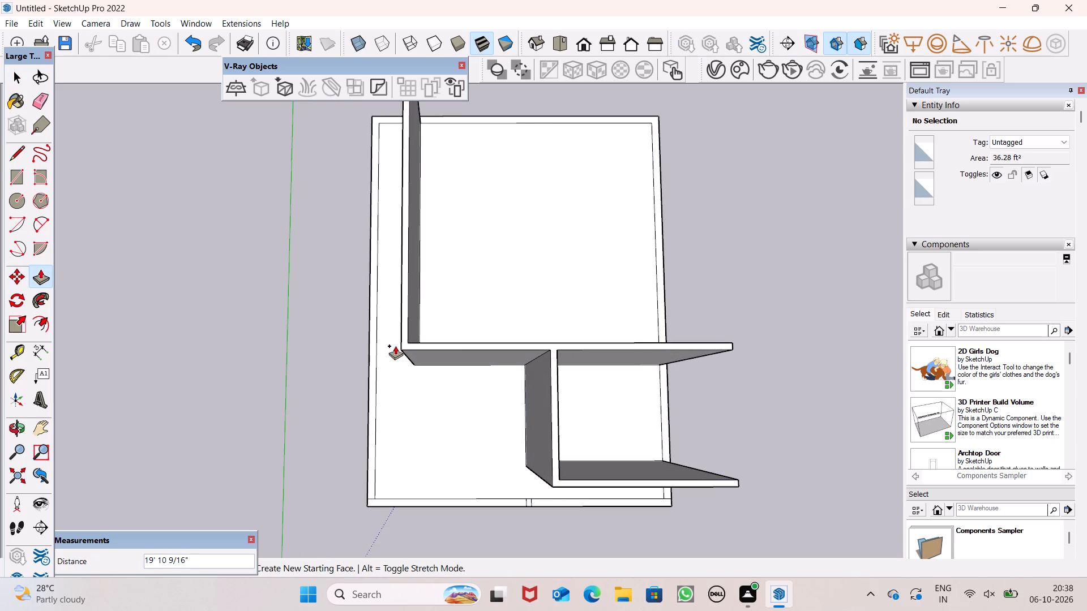
{"action": "left_click_drag", "start_coordinate": [395, 346], "coordinate": [395, 345]}
{"action": "type", "text": "10"}
{"action": "key", "text": "apostrophe"}
{"action": "key", "text": "Return"}
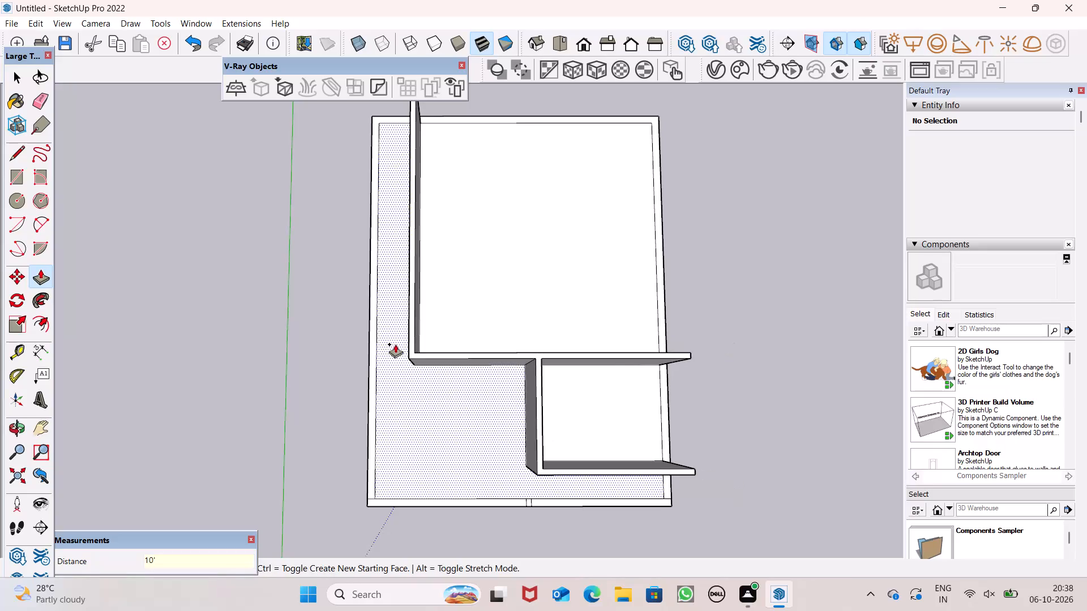
Draw a 9" line across the top wall's thickness, in line with the vertical partition's left edge.
{"action": "scroll", "coordinate": [560, 307], "scroll_direction": "down", "scroll_amount": 3}
{"action": "middle_click_drag", "start_coordinate": [708, 326], "coordinate": [666, 309]}
{"action": "scroll", "coordinate": [609, 225], "scroll_direction": "down", "scroll_amount": 4}
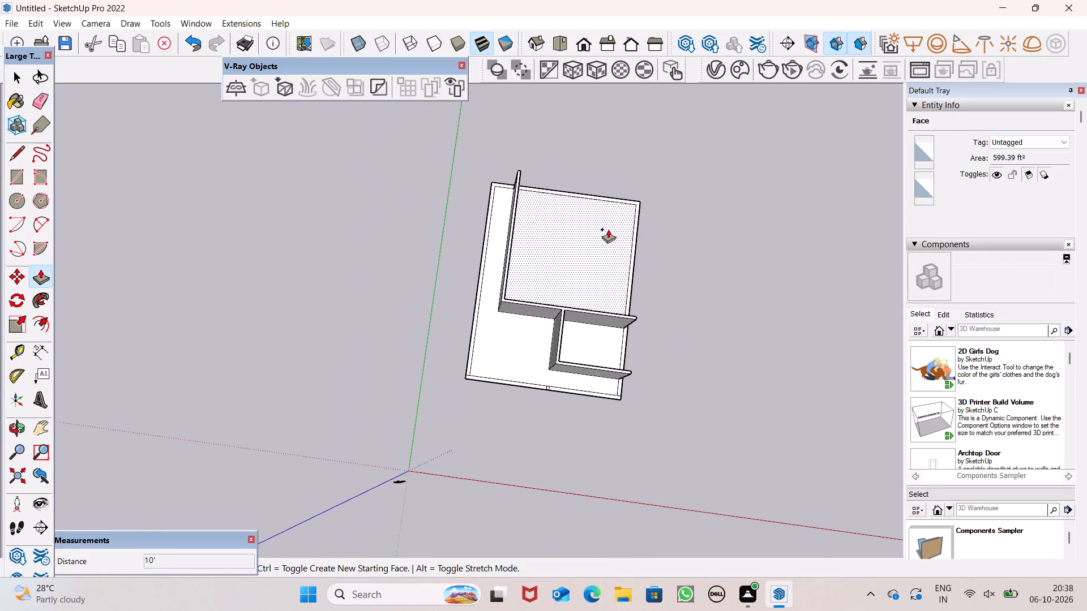
{"action": "scroll", "coordinate": [636, 295], "scroll_direction": "up", "scroll_amount": 6}
{"action": "scroll", "coordinate": [631, 295], "scroll_direction": "down", "scroll_amount": 4}
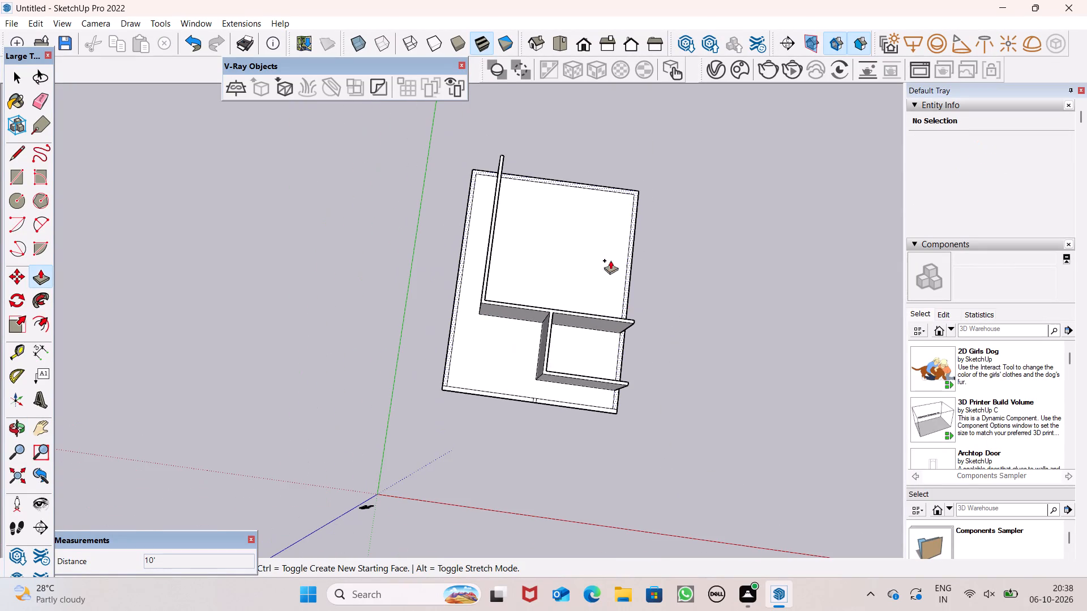
{"action": "scroll", "coordinate": [542, 161], "scroll_direction": "down", "scroll_amount": 7}
{"action": "scroll", "coordinate": [499, 95], "scroll_direction": "up", "scroll_amount": 4}
{"action": "middle_click_drag", "start_coordinate": [562, 144], "coordinate": [482, 398]}
{"action": "scroll", "coordinate": [540, 171], "scroll_direction": "up", "scroll_amount": 6}
{"action": "scroll", "coordinate": [478, 216], "scroll_direction": "up", "scroll_amount": 4}
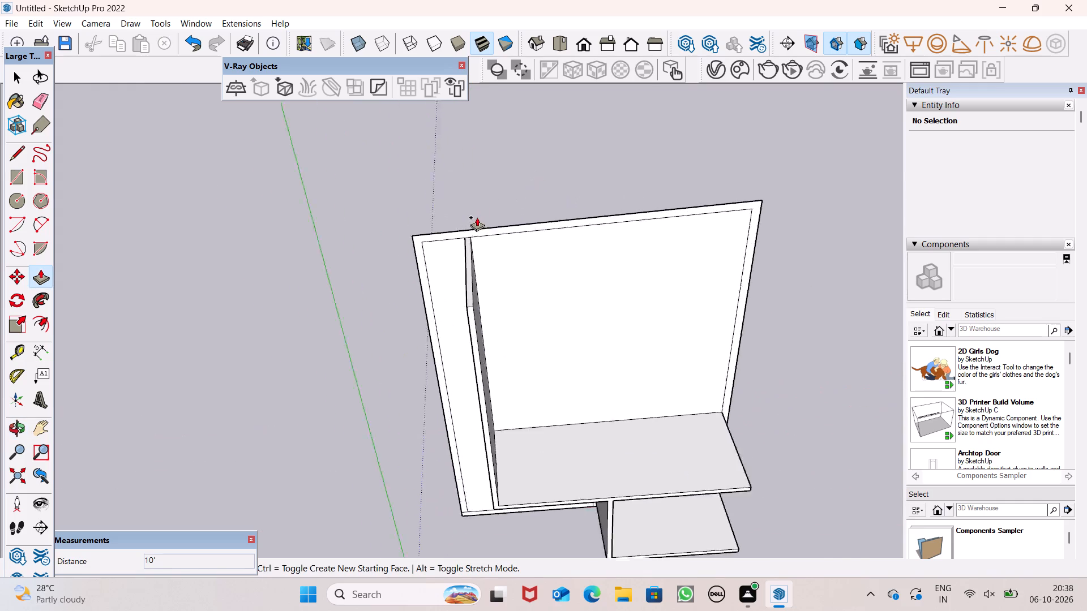
{"action": "scroll", "coordinate": [477, 217], "scroll_direction": "up", "scroll_amount": 4}
{"action": "left_click", "coordinate": [15, 152]}
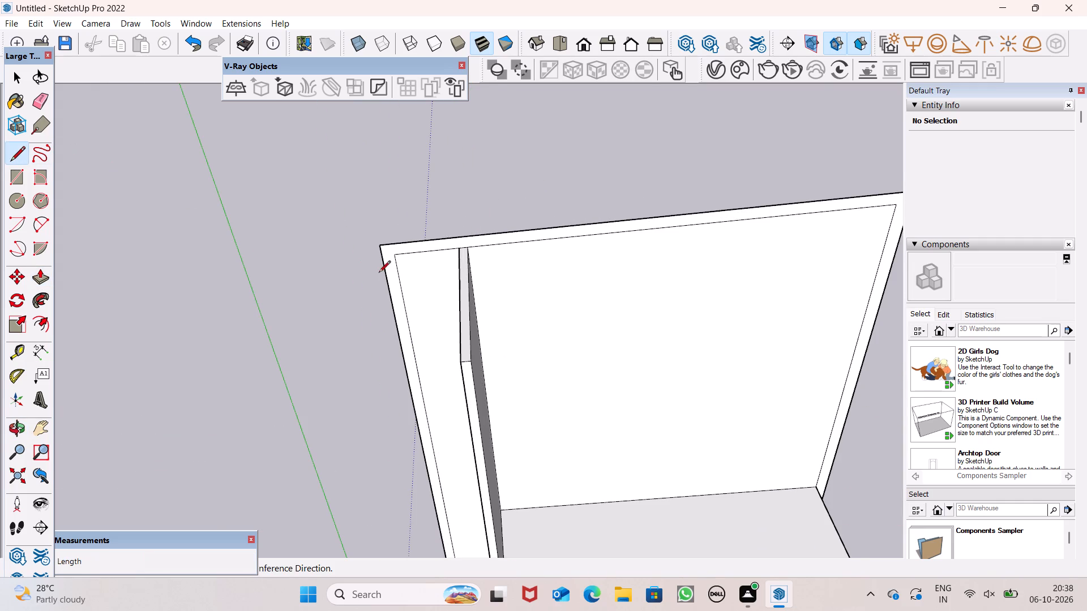
{"action": "scroll", "coordinate": [428, 261], "scroll_direction": "up", "scroll_amount": 6}
{"action": "left_click", "coordinate": [488, 244]}
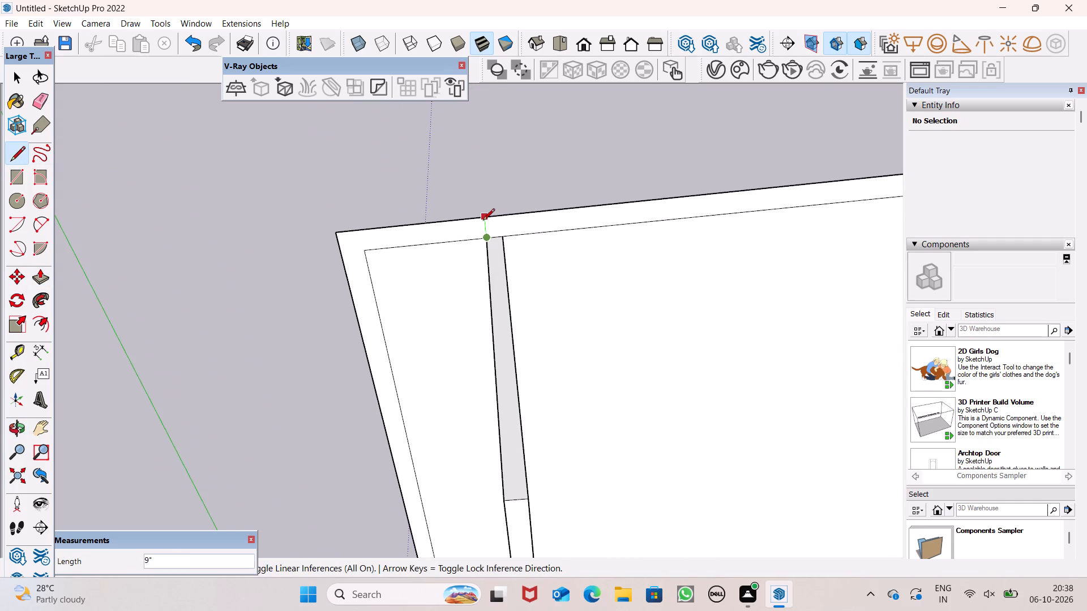
{"action": "left_click", "coordinate": [483, 221]}
{"action": "key", "text": "space"}
Extrude the connected right and top outer wall face 10' upward, level with the partitions, with Push/Pull.
{"action": "scroll", "coordinate": [451, 201], "scroll_direction": "down", "scroll_amount": 2}
{"action": "scroll", "coordinate": [451, 201], "scroll_direction": "up", "scroll_amount": 1}
{"action": "scroll", "coordinate": [451, 201], "scroll_direction": "down", "scroll_amount": 1}
{"action": "scroll", "coordinate": [451, 201], "scroll_direction": "up", "scroll_amount": 1}
{"action": "scroll", "coordinate": [451, 201], "scroll_direction": "down", "scroll_amount": 7}
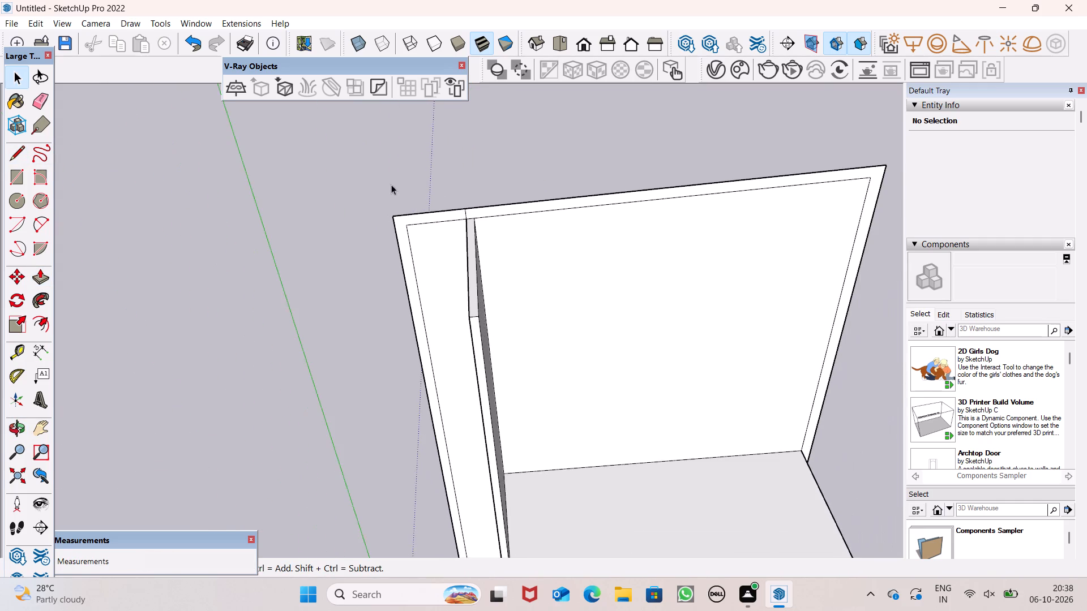
{"action": "scroll", "coordinate": [390, 190], "scroll_direction": "down", "scroll_amount": 7}
{"action": "scroll", "coordinate": [679, 261], "scroll_direction": "down", "scroll_amount": 5}
{"action": "middle_click_drag", "start_coordinate": [695, 334], "coordinate": [703, 308]}
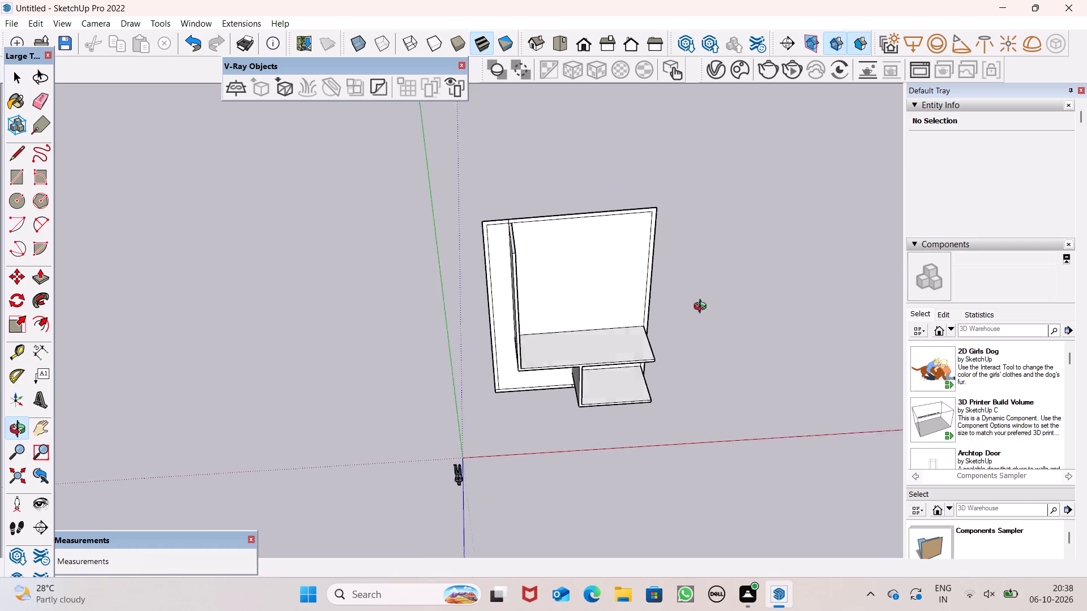
{"action": "middle_click_drag", "start_coordinate": [703, 308], "coordinate": [585, 166]}
{"action": "left_click", "coordinate": [562, 42]}
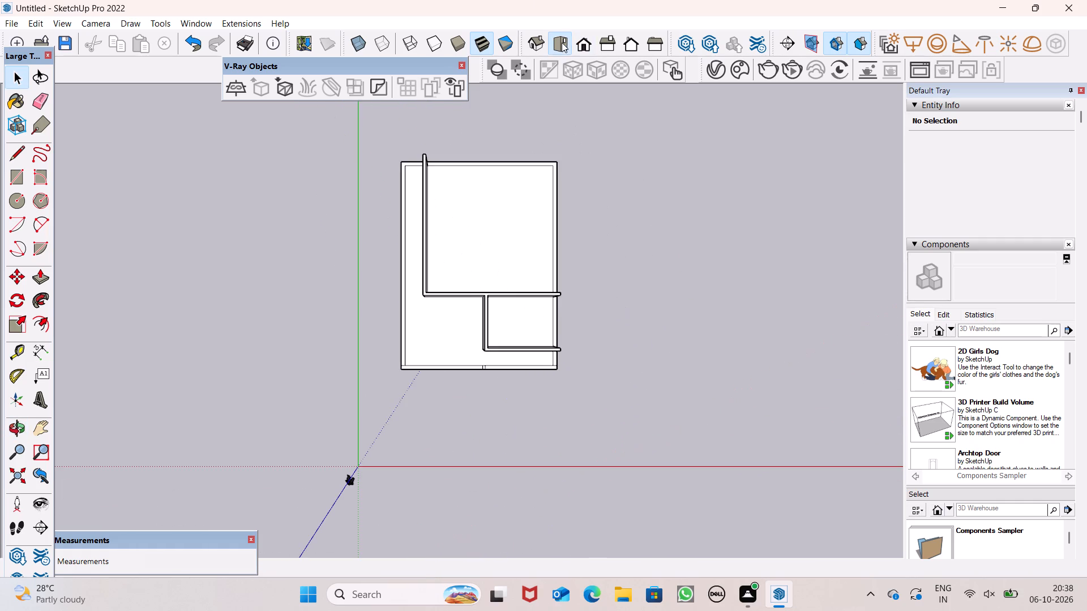
{"action": "scroll", "coordinate": [585, 303], "scroll_direction": "up", "scroll_amount": 5}
{"action": "left_click", "coordinate": [35, 274]}
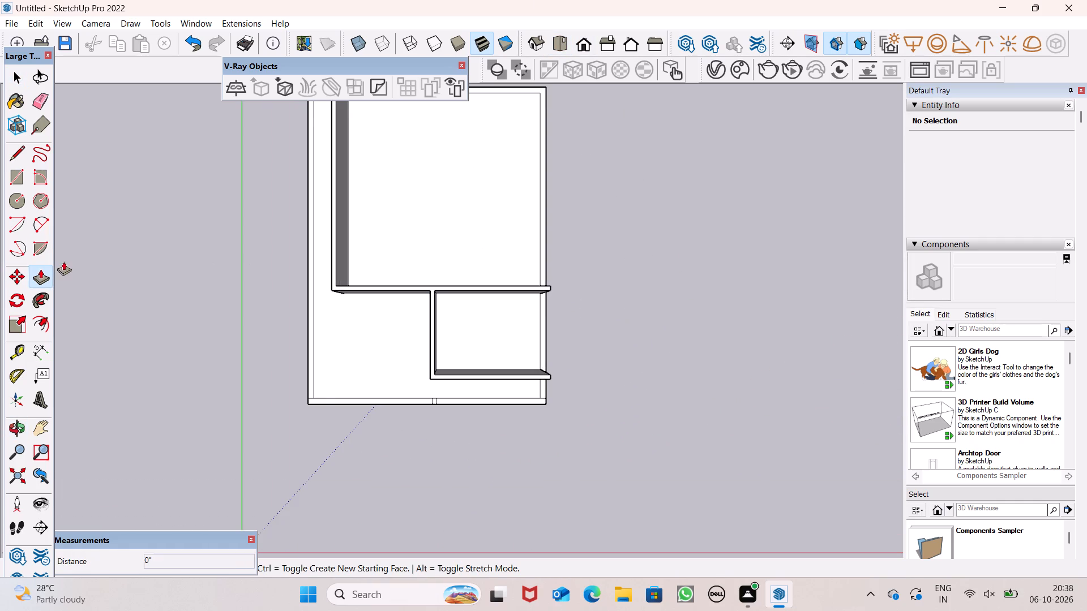
{"action": "scroll", "coordinate": [303, 302], "scroll_direction": "down", "scroll_amount": 4}
{"action": "scroll", "coordinate": [431, 214], "scroll_direction": "up", "scroll_amount": 5}
{"action": "left_click_drag", "start_coordinate": [517, 320], "coordinate": [507, 320]}
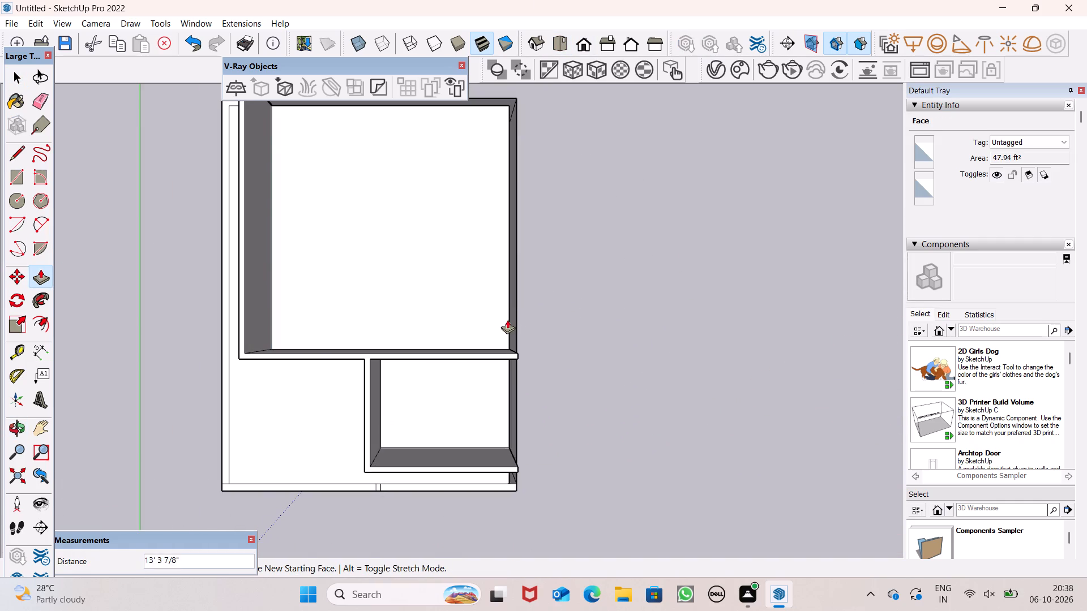
{"action": "left_click_drag", "start_coordinate": [507, 320], "coordinate": [496, 351]}
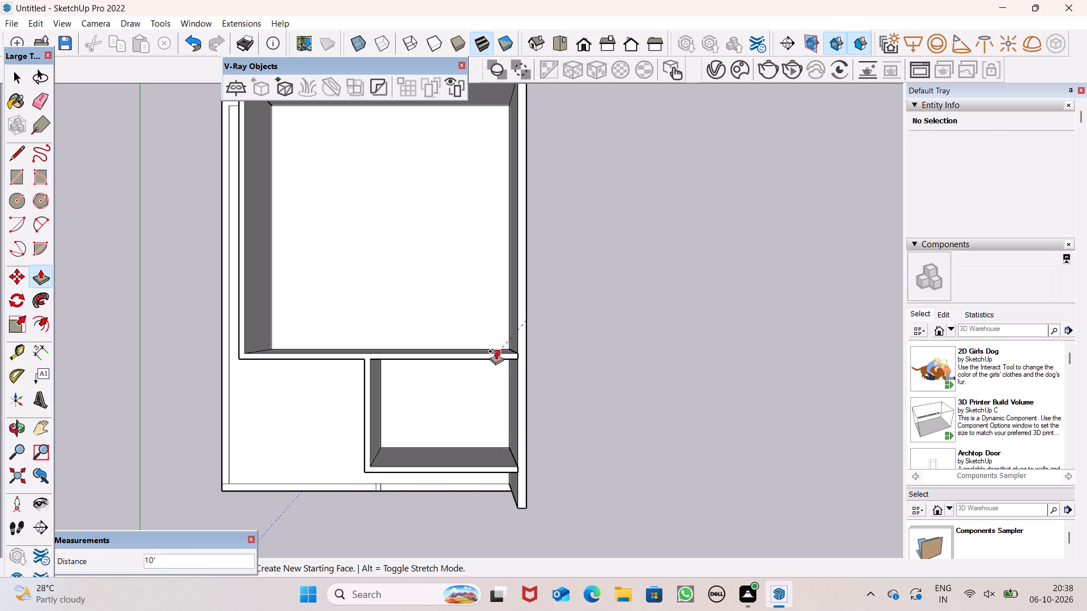
{"action": "left_click_drag", "start_coordinate": [496, 351], "coordinate": [491, 351]}
Extrude the left outer wall face 5' upward with Push/Pull.
{"action": "scroll", "coordinate": [697, 231], "scroll_direction": "down", "scroll_amount": 11}
{"action": "middle_click_drag", "start_coordinate": [653, 341], "coordinate": [654, 304]}
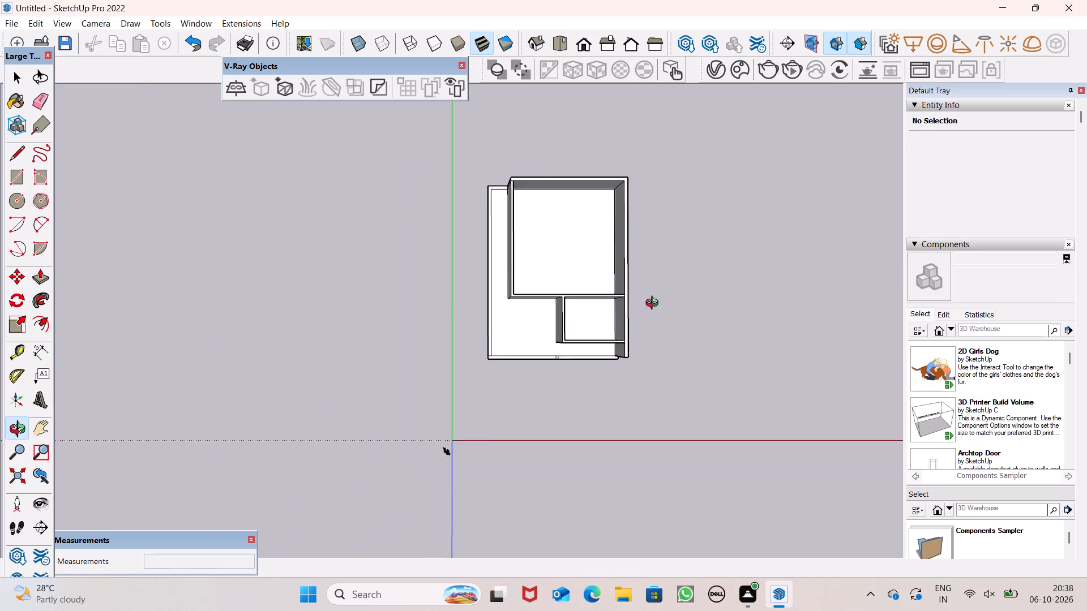
{"action": "middle_click_drag", "start_coordinate": [654, 304], "coordinate": [659, 0]}
{"action": "scroll", "coordinate": [659, 0], "scroll_direction": "up", "scroll_amount": 1}
{"action": "middle_click_drag", "start_coordinate": [602, 384], "coordinate": [600, 95]}
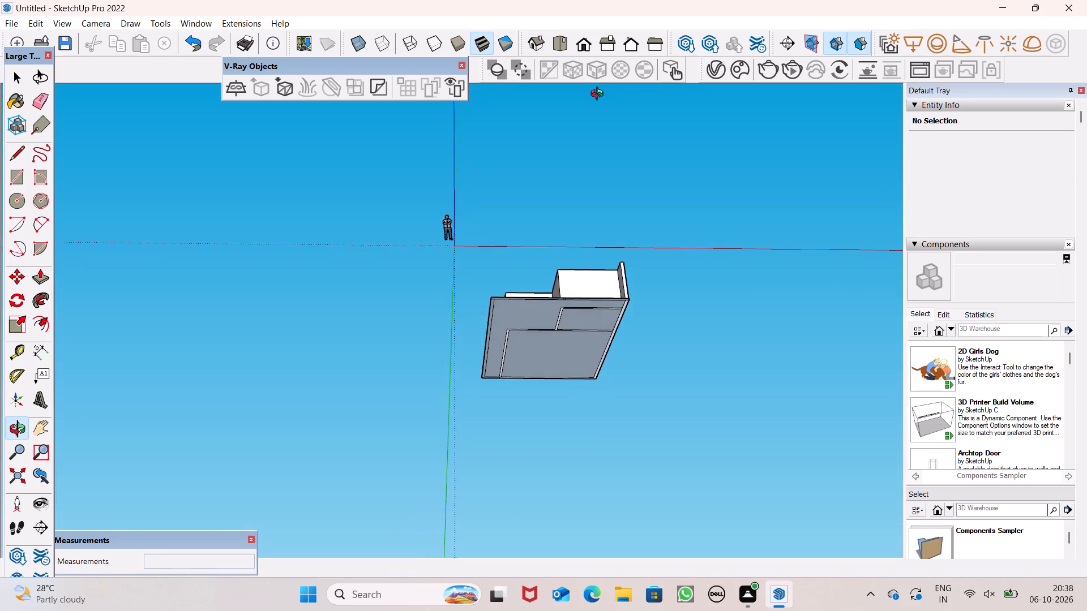
{"action": "middle_click_drag", "start_coordinate": [600, 95], "coordinate": [592, 462]}
{"action": "scroll", "coordinate": [659, 312], "scroll_direction": "down", "scroll_amount": 1}
{"action": "scroll", "coordinate": [495, 326], "scroll_direction": "up", "scroll_amount": 5}
{"action": "middle_click_drag", "start_coordinate": [576, 327], "coordinate": [570, 395]}
{"action": "scroll", "coordinate": [543, 404], "scroll_direction": "up", "scroll_amount": 7}
{"action": "scroll", "coordinate": [500, 373], "scroll_direction": "up", "scroll_amount": 4}
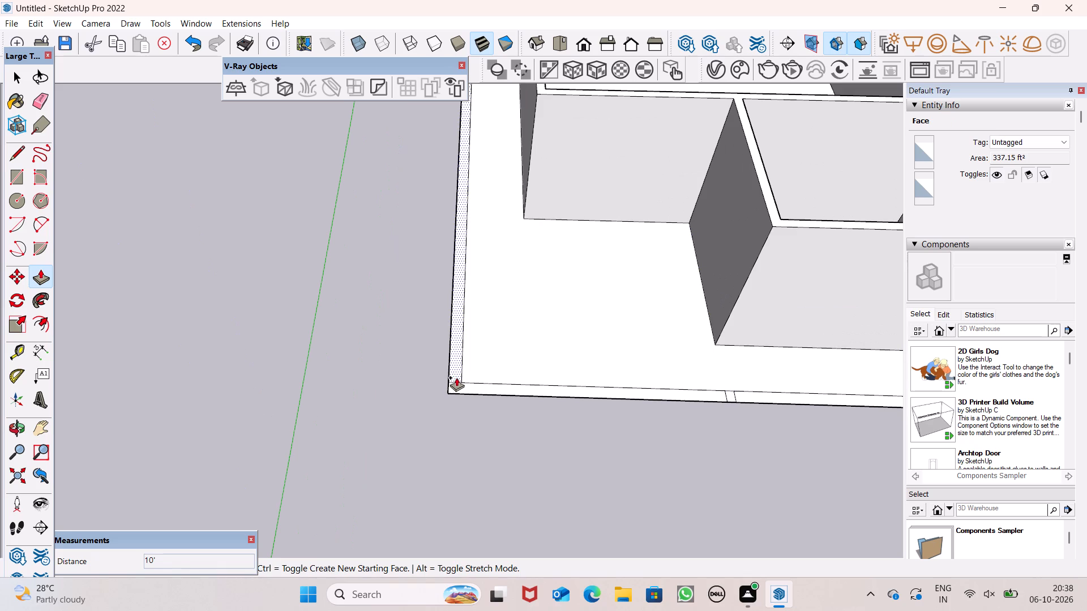
{"action": "left_click_drag", "start_coordinate": [453, 375], "coordinate": [433, 326]}
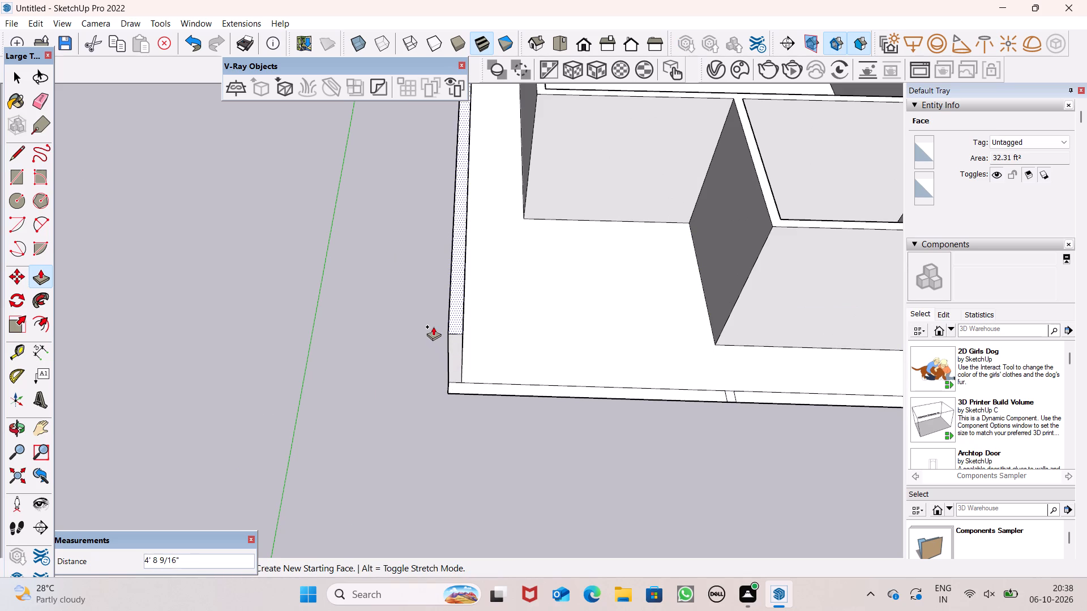
{"action": "left_click_drag", "start_coordinate": [433, 326], "coordinate": [420, 308]}
{"action": "key", "text": "5"}
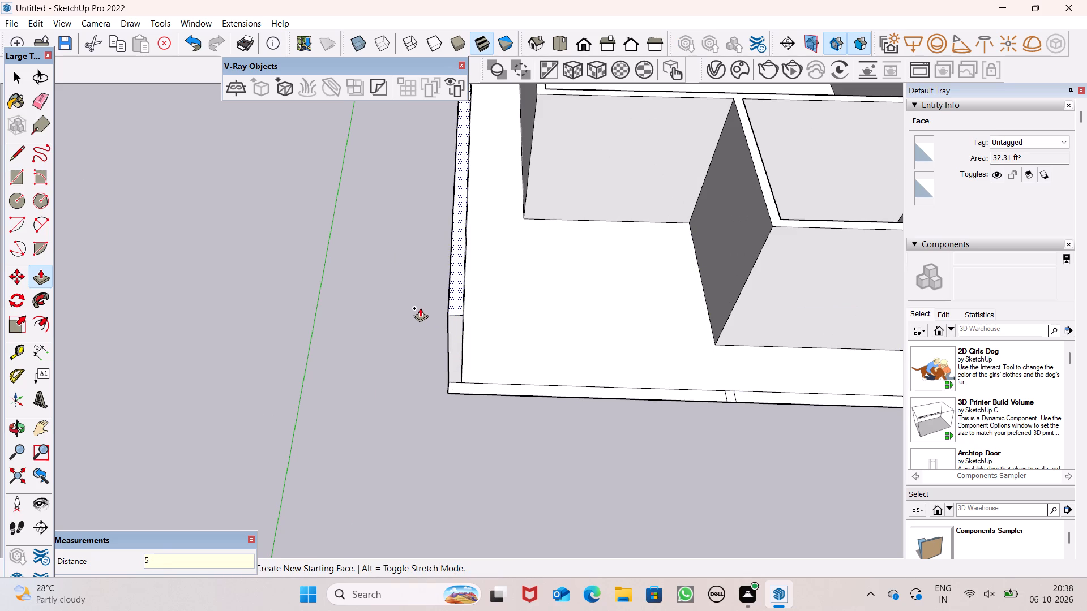
{"action": "left_click_drag", "start_coordinate": [420, 308], "coordinate": [420, 305]}
{"action": "key", "text": "apostrophe"}
{"action": "key", "text": "Return"}
Extrude the left section of the bottom outer wall upward to match the left wall's 5' height.
{"action": "scroll", "coordinate": [554, 273], "scroll_direction": "down", "scroll_amount": 5}
{"action": "scroll", "coordinate": [521, 337], "scroll_direction": "up", "scroll_amount": 6}
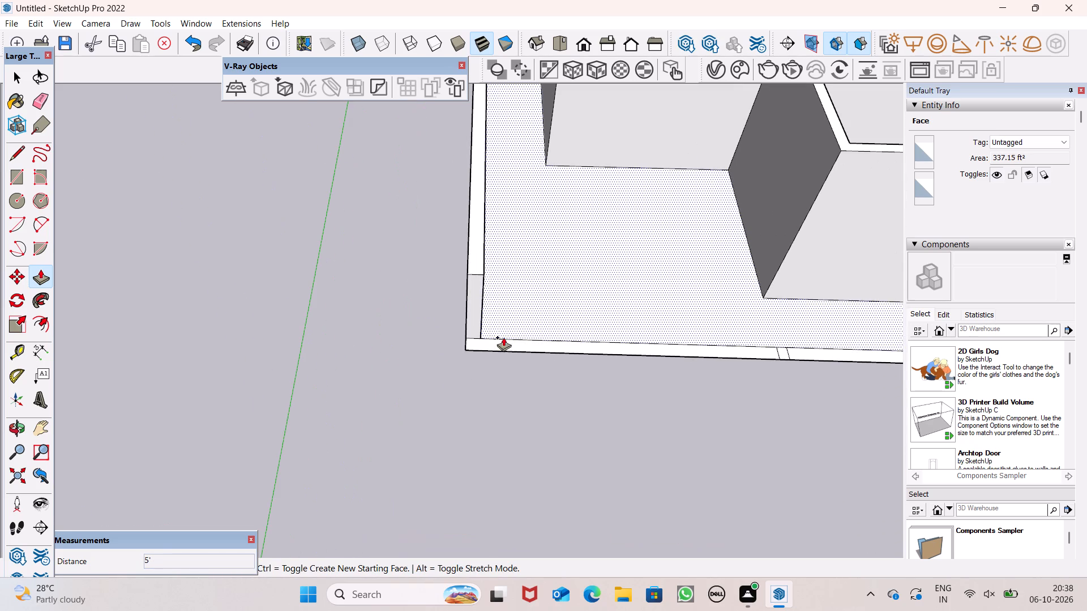
{"action": "left_click_drag", "start_coordinate": [500, 341], "coordinate": [502, 323]}
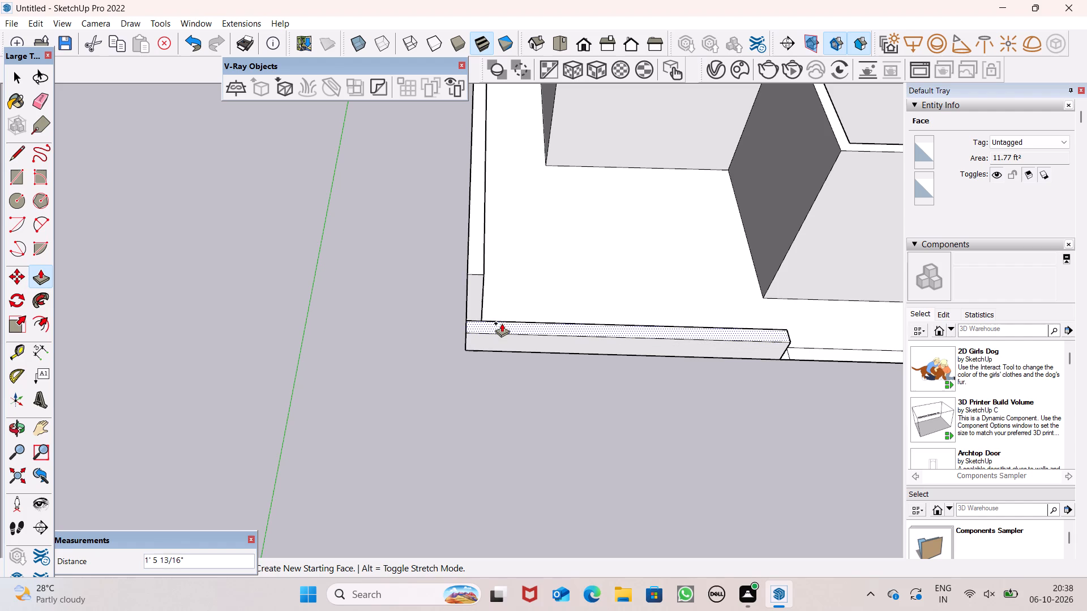
{"action": "left_click_drag", "start_coordinate": [502, 323], "coordinate": [477, 269]}
Erase the remaining short line across the bottom wall's thickness beside the raised section.
{"action": "scroll", "coordinate": [449, 226], "scroll_direction": "down", "scroll_amount": 7}
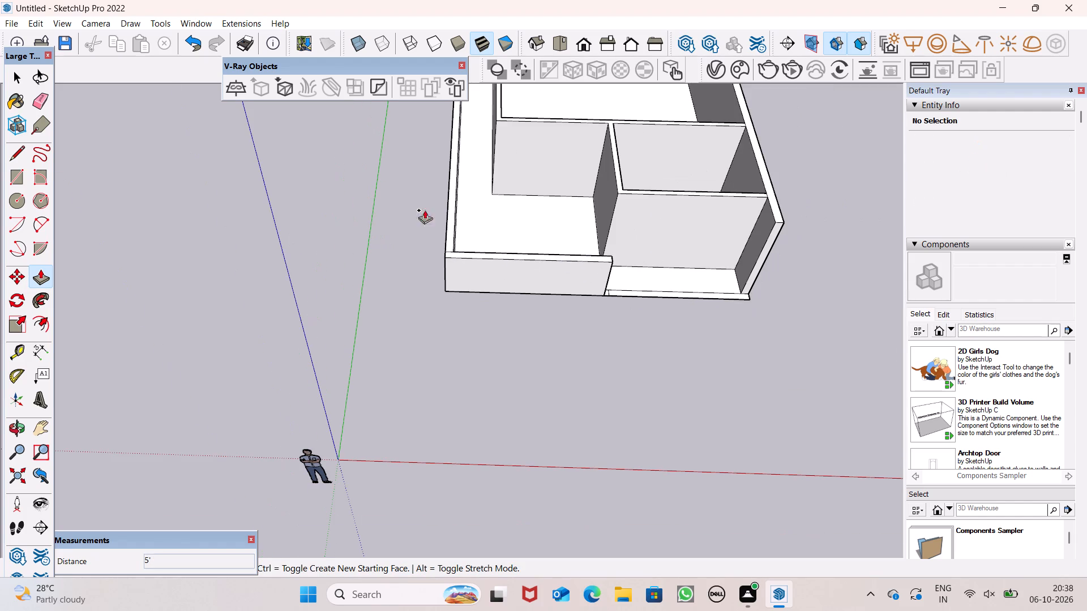
{"action": "scroll", "coordinate": [718, 175], "scroll_direction": "up", "scroll_amount": 1}
{"action": "scroll", "coordinate": [685, 227], "scroll_direction": "up", "scroll_amount": 4}
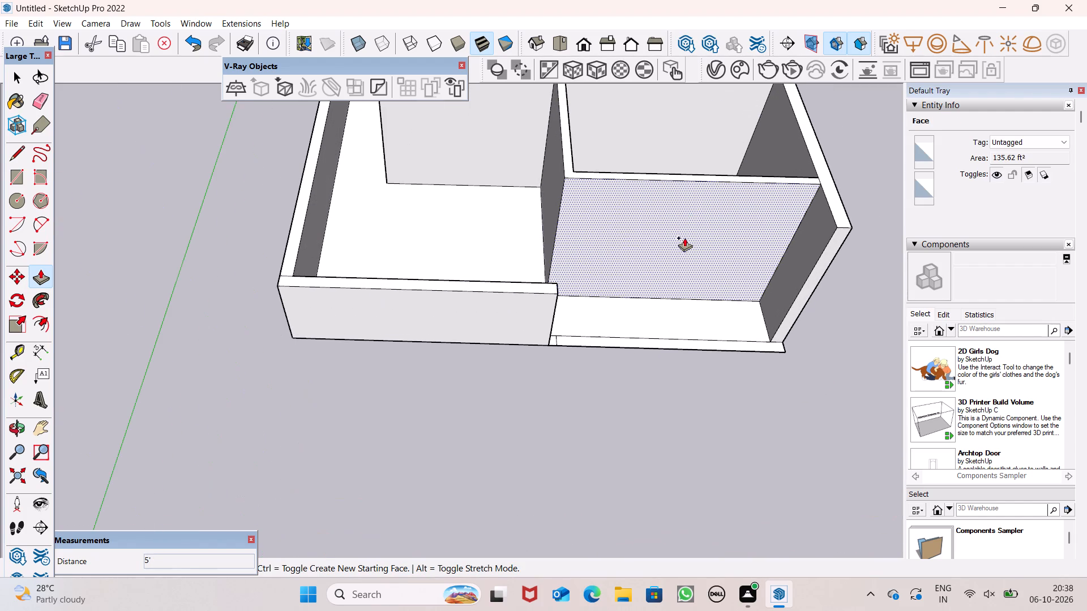
{"action": "scroll", "coordinate": [388, 173], "scroll_direction": "down", "scroll_amount": 3}
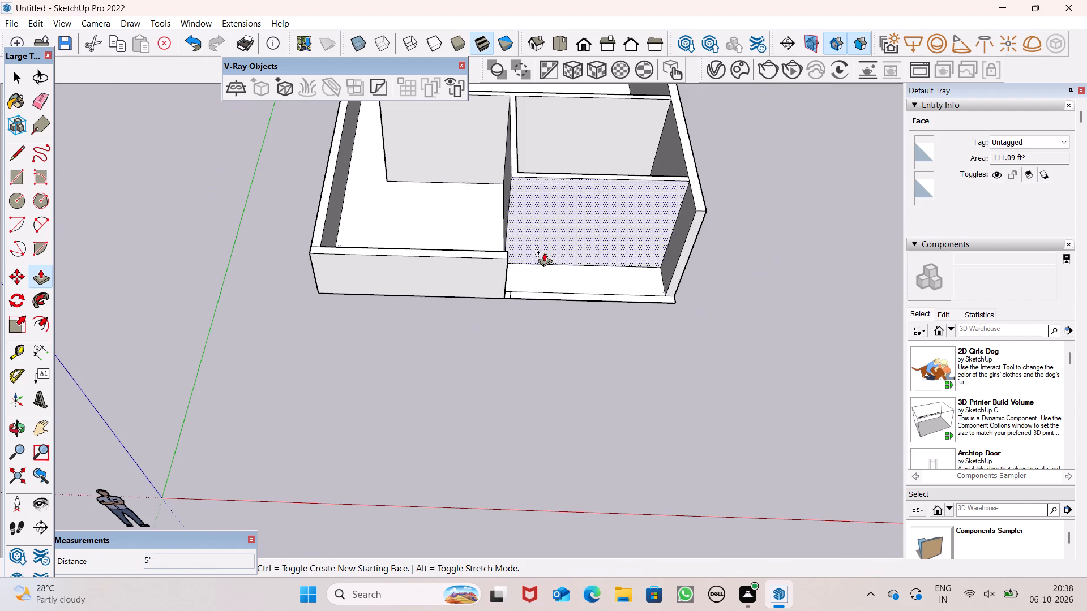
{"action": "left_click", "coordinate": [48, 101]}
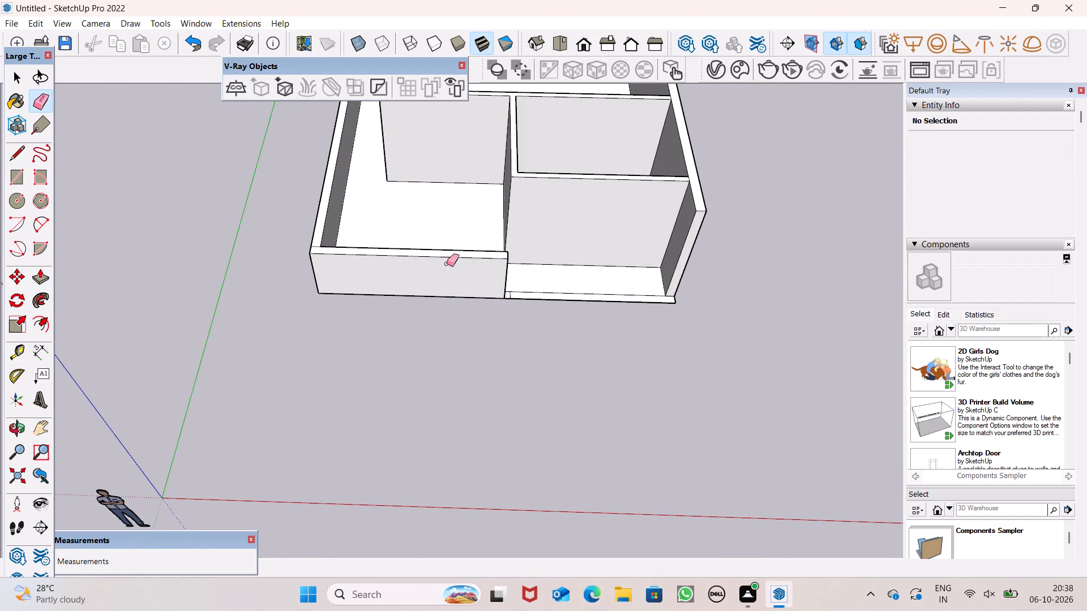
{"action": "scroll", "coordinate": [570, 296], "scroll_direction": "up", "scroll_amount": 5}
{"action": "middle_click_drag", "start_coordinate": [549, 297], "coordinate": [483, 324]}
{"action": "scroll", "coordinate": [475, 298], "scroll_direction": "up", "scroll_amount": 4}
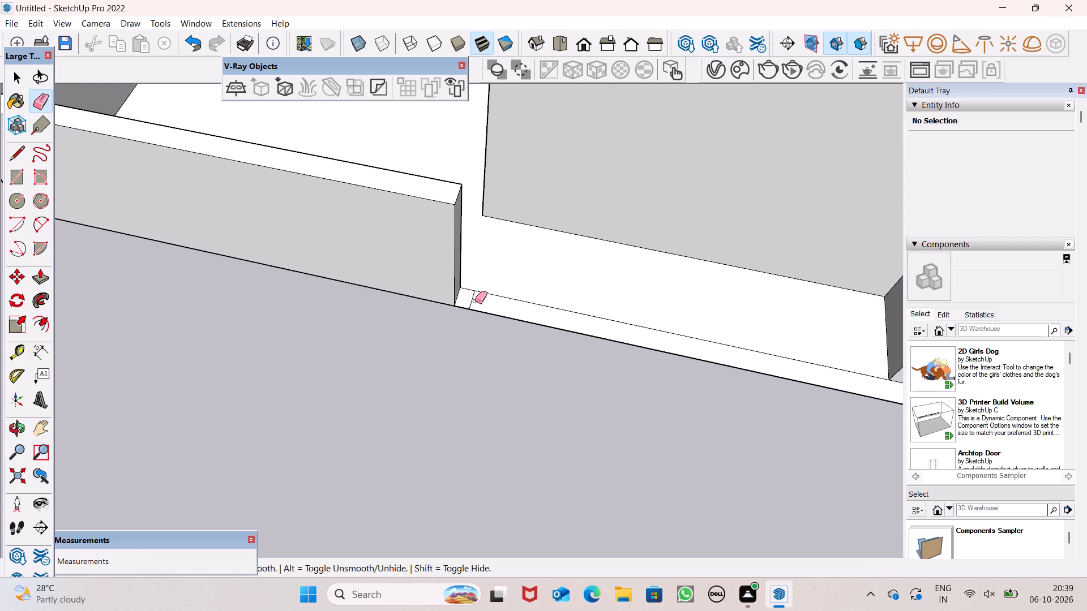
{"action": "left_click", "coordinate": [475, 301]}
{"action": "scroll", "coordinate": [507, 292], "scroll_direction": "down", "scroll_amount": 10}
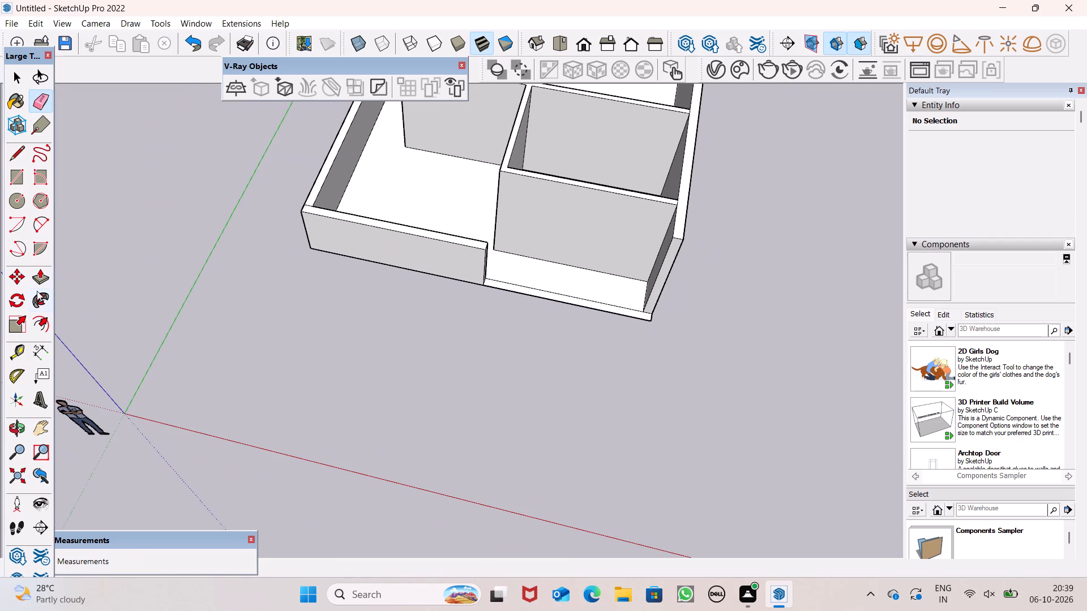
Extrude the remaining right section of the bottom wall upward, level with the adjoining 5' section.
{"action": "left_click", "coordinate": [45, 278]}
{"action": "scroll", "coordinate": [624, 266], "scroll_direction": "up", "scroll_amount": 4}
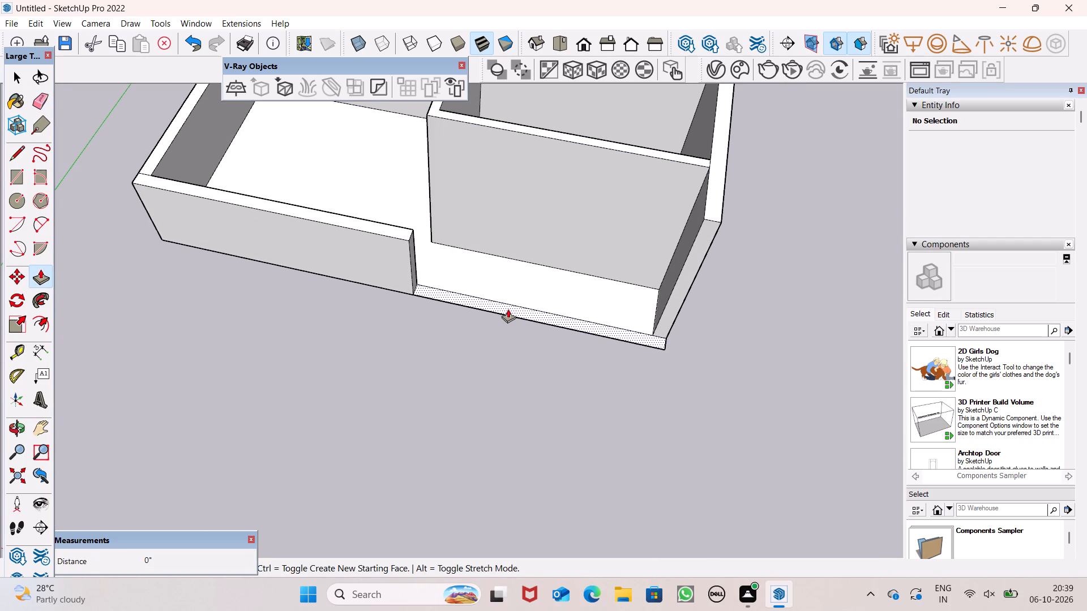
{"action": "left_click_drag", "start_coordinate": [508, 307], "coordinate": [400, 243]}
Erase the seam lines between the two bottom wall sections on the outer face and the top face.
{"action": "left_click", "coordinate": [42, 105]}
{"action": "scroll", "coordinate": [400, 212], "scroll_direction": "up", "scroll_amount": 7}
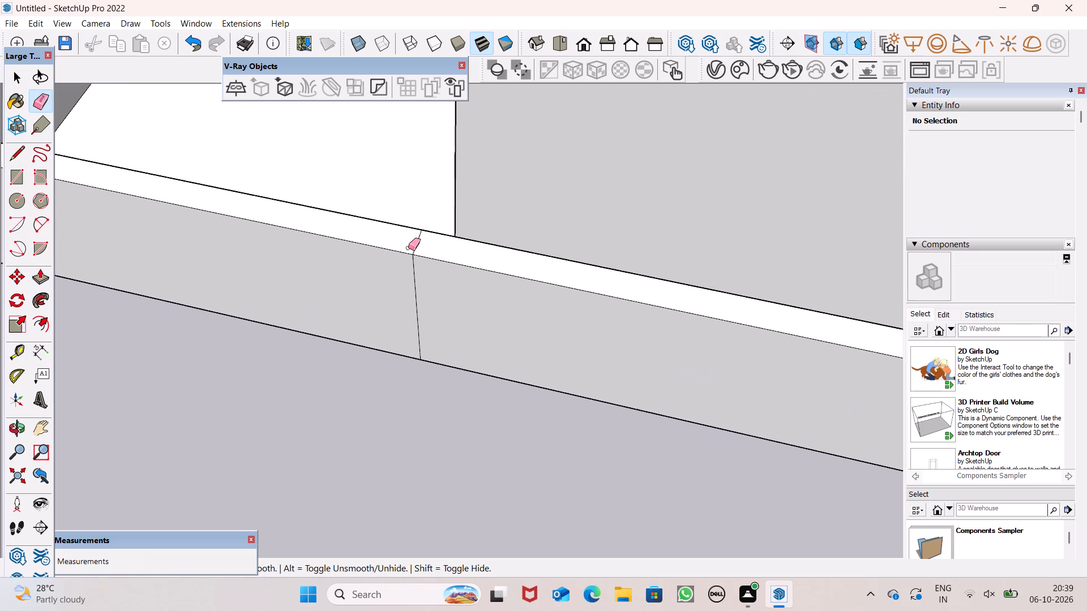
{"action": "left_click_drag", "start_coordinate": [411, 248], "coordinate": [414, 257]}
{"action": "key", "text": "ctrl+z"}
{"action": "left_click_drag", "start_coordinate": [408, 291], "coordinate": [423, 290]}
{"action": "left_click_drag", "start_coordinate": [434, 247], "coordinate": [416, 240]}
{"action": "scroll", "coordinate": [456, 257], "scroll_direction": "down", "scroll_amount": 7}
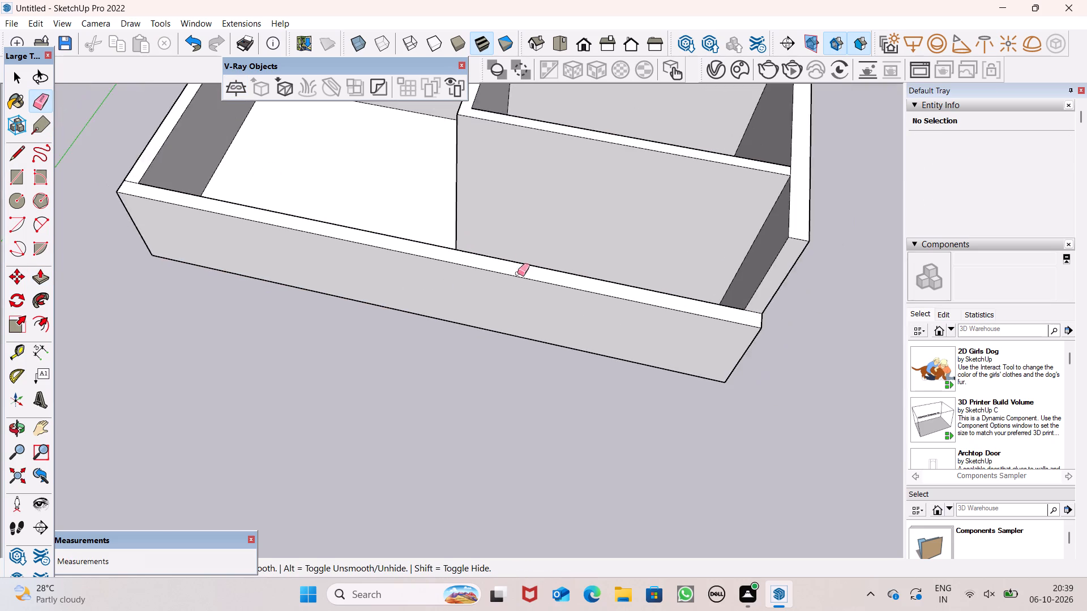
{"action": "scroll", "coordinate": [543, 249], "scroll_direction": "down", "scroll_amount": 4}
Erase the vertical seam line on the inner face of the bottom wall.
{"action": "middle_click_drag", "start_coordinate": [553, 264], "coordinate": [0, 323]}
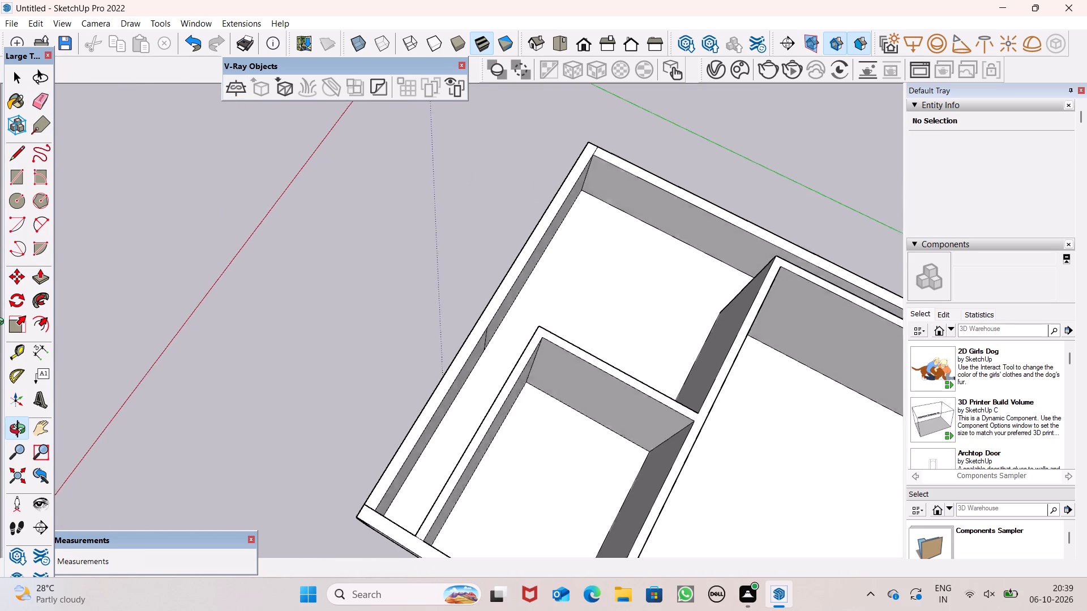
{"action": "middle_click_drag", "start_coordinate": [0, 323], "coordinate": [0, 308]}
{"action": "scroll", "coordinate": [460, 356], "scroll_direction": "up", "scroll_amount": 6}
{"action": "left_click_drag", "start_coordinate": [516, 310], "coordinate": [497, 339]}
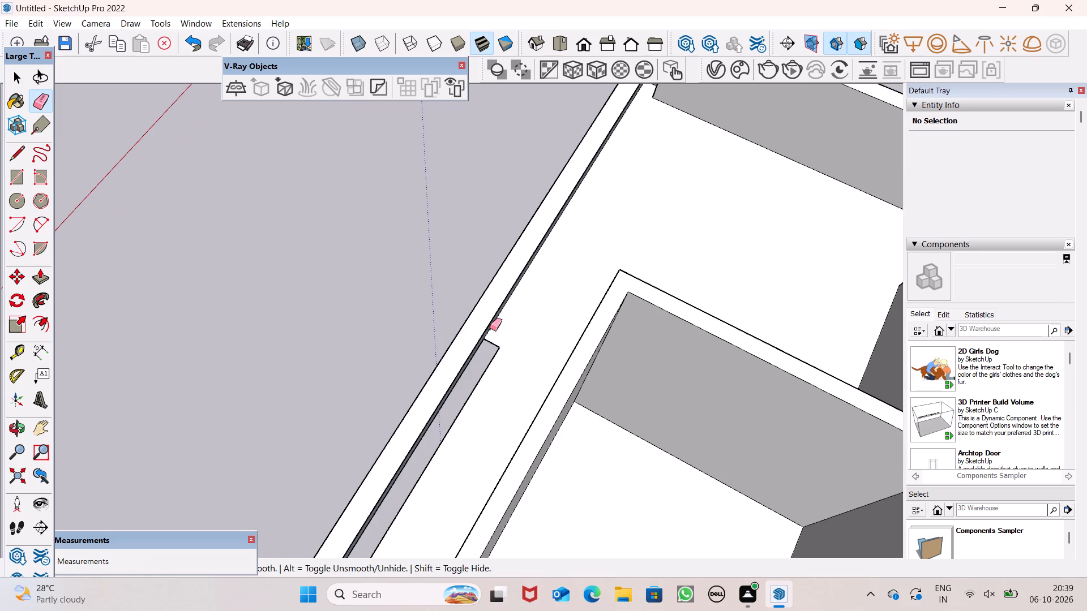
{"action": "scroll", "coordinate": [588, 300], "scroll_direction": "down", "scroll_amount": 1}
{"action": "key", "text": "ctrl+z"}
{"action": "middle_click_drag", "start_coordinate": [613, 350], "coordinate": [545, 303]}
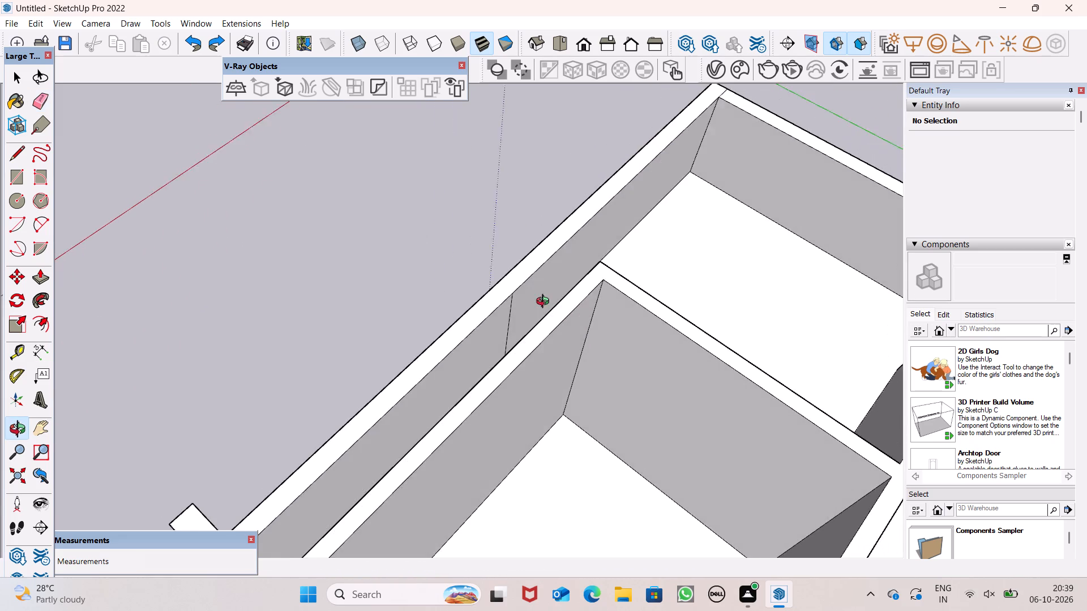
{"action": "middle_click_drag", "start_coordinate": [545, 303], "coordinate": [541, 300]}
{"action": "scroll", "coordinate": [525, 308], "scroll_direction": "up", "scroll_amount": 5}
{"action": "left_click_drag", "start_coordinate": [513, 316], "coordinate": [486, 328]}
{"action": "scroll", "coordinate": [596, 275], "scroll_direction": "down", "scroll_amount": 11}
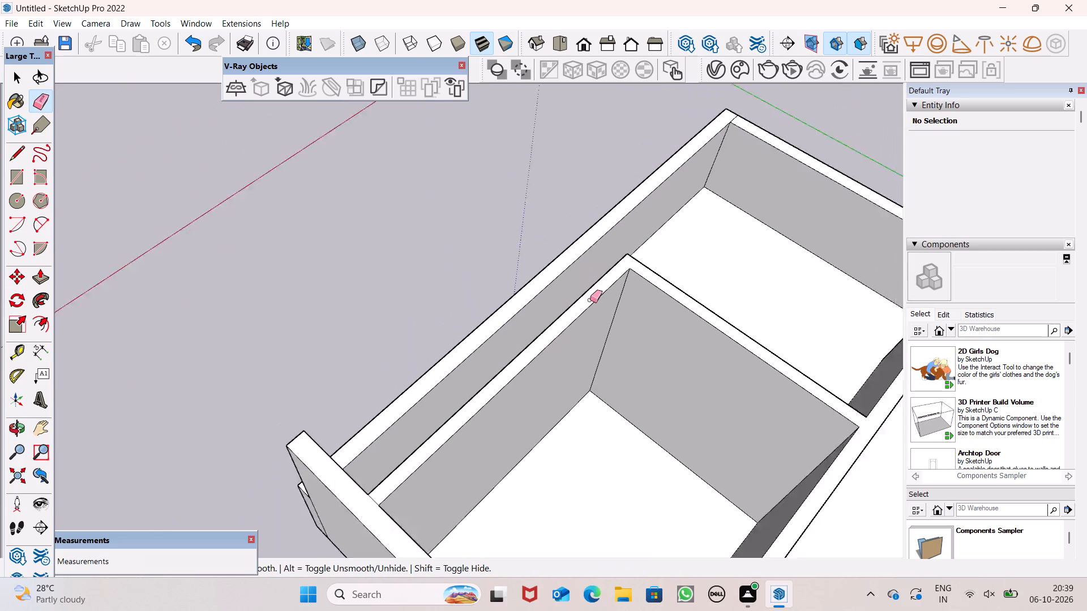
Erase the seam line on the top face where the left and bottom outer walls meet.
{"action": "scroll", "coordinate": [590, 300], "scroll_direction": "down", "scroll_amount": 5}
{"action": "middle_click_drag", "start_coordinate": [586, 337], "coordinate": [1055, 360]}
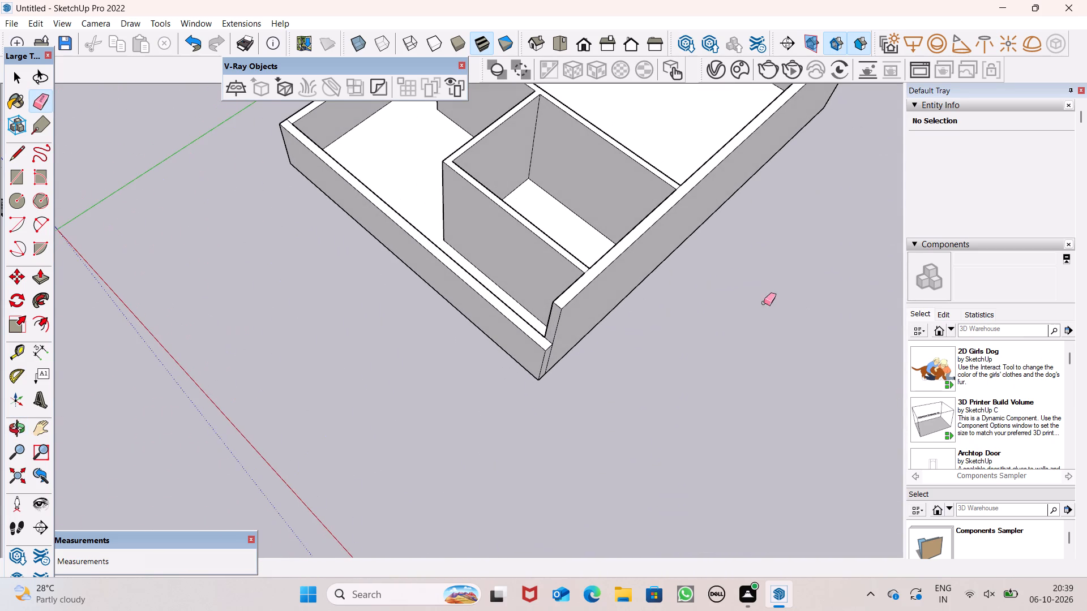
{"action": "middle_click_drag", "start_coordinate": [336, 312], "coordinate": [441, 338]}
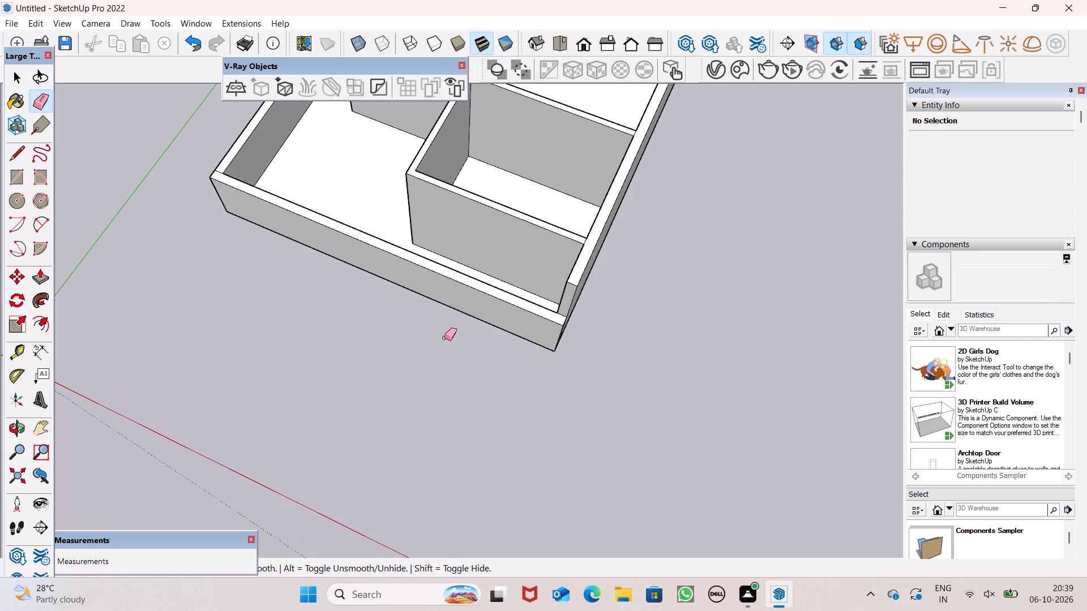
{"action": "scroll", "coordinate": [556, 301], "scroll_direction": "down", "scroll_amount": 3}
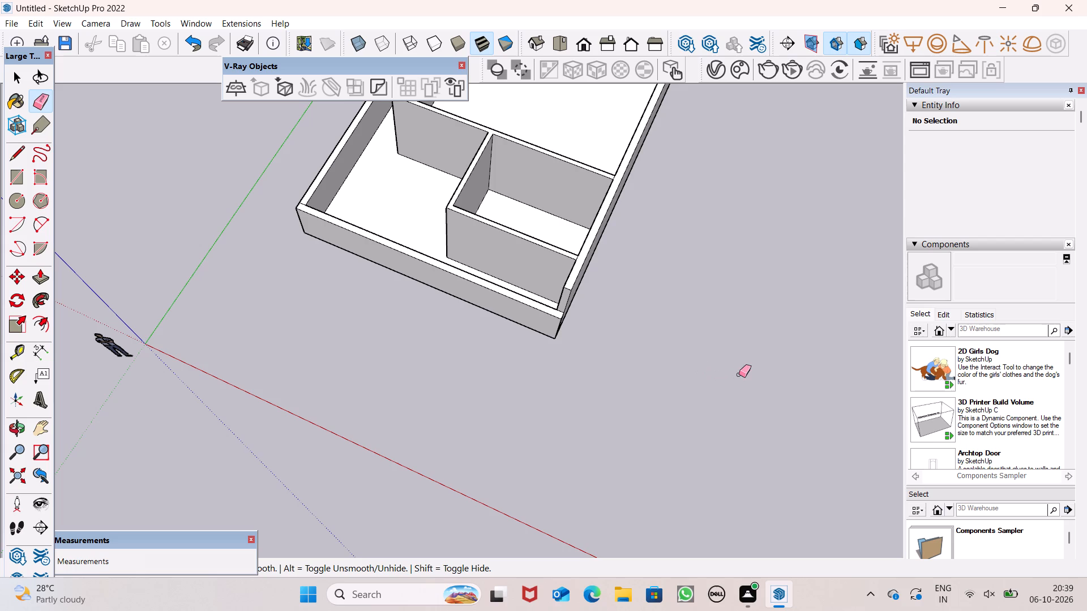
{"action": "scroll", "coordinate": [507, 311], "scroll_direction": "down", "scroll_amount": 2}
{"action": "scroll", "coordinate": [504, 298], "scroll_direction": "up", "scroll_amount": 1}
{"action": "middle_click_drag", "start_coordinate": [503, 300], "coordinate": [572, 309]}
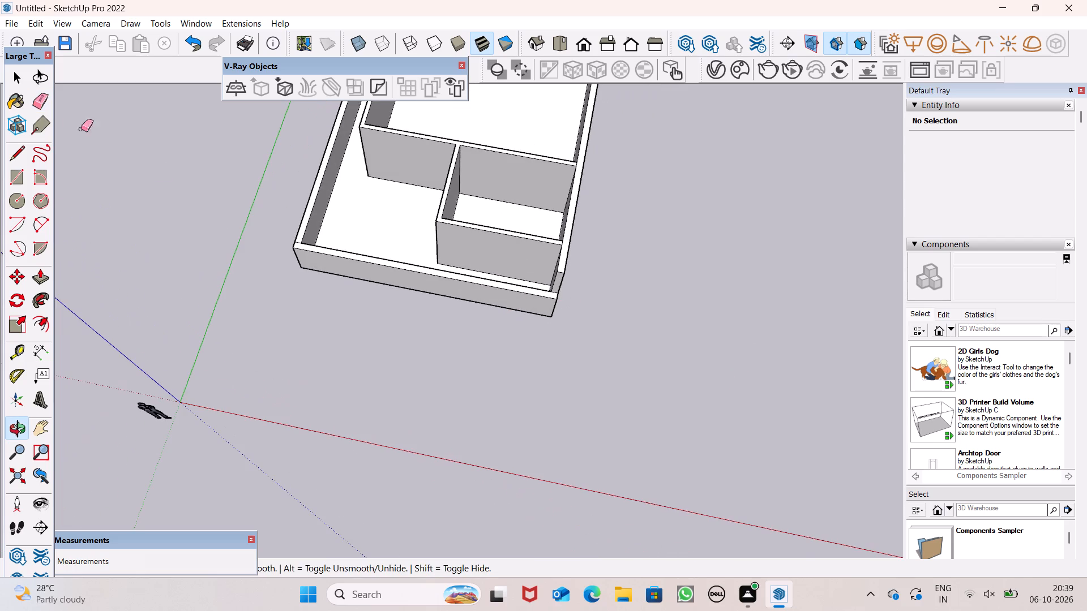
{"action": "scroll", "coordinate": [184, 187], "scroll_direction": "up", "scroll_amount": 6}
{"action": "scroll", "coordinate": [365, 288], "scroll_direction": "up", "scroll_amount": 6}
{"action": "scroll", "coordinate": [416, 258], "scroll_direction": "up", "scroll_amount": 4}
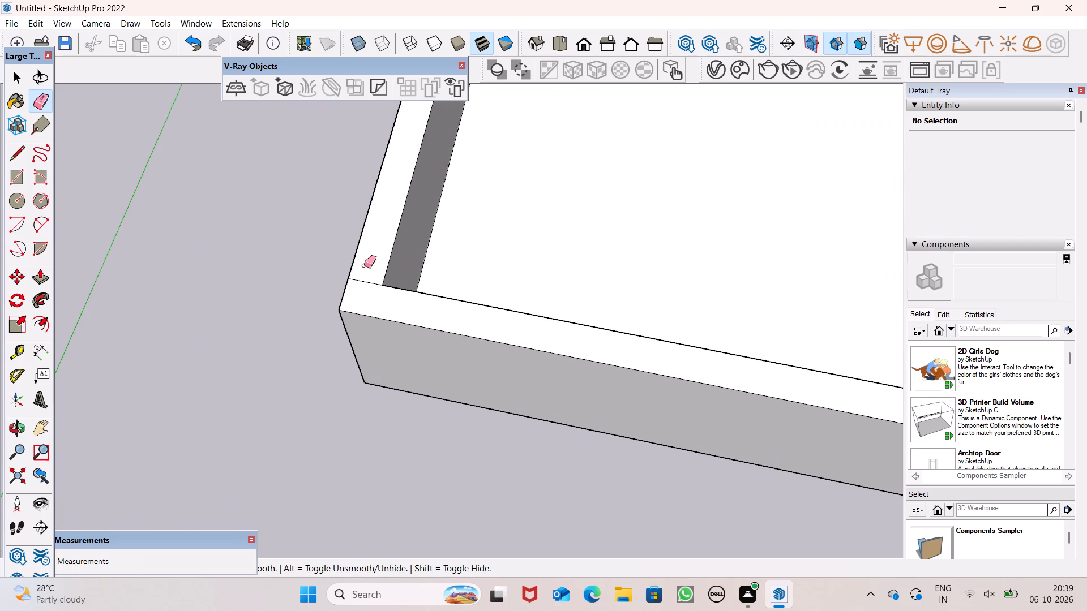
{"action": "left_click_drag", "start_coordinate": [362, 277], "coordinate": [360, 292]}
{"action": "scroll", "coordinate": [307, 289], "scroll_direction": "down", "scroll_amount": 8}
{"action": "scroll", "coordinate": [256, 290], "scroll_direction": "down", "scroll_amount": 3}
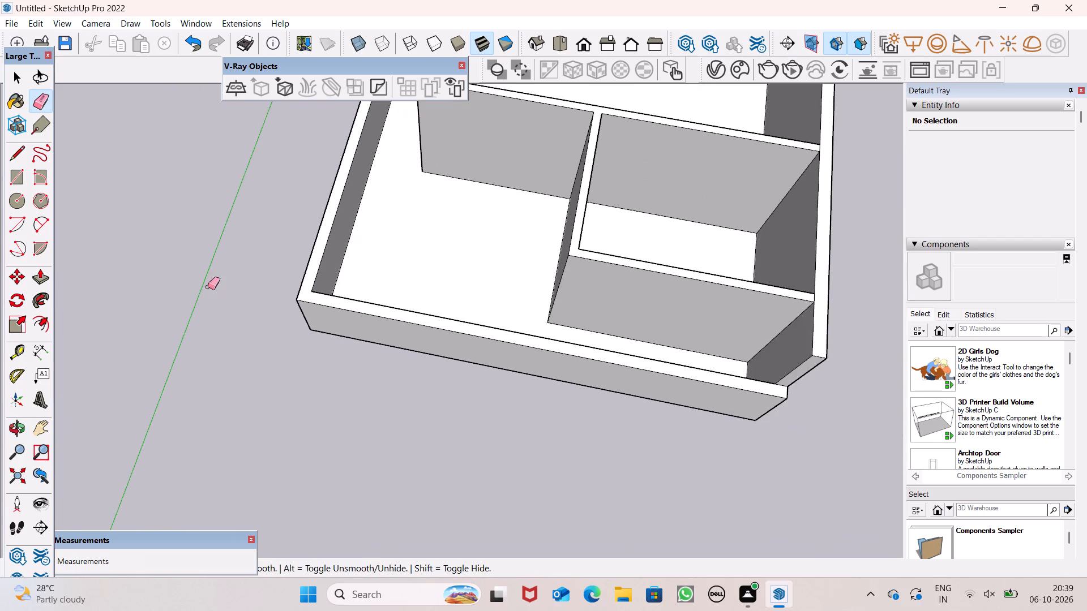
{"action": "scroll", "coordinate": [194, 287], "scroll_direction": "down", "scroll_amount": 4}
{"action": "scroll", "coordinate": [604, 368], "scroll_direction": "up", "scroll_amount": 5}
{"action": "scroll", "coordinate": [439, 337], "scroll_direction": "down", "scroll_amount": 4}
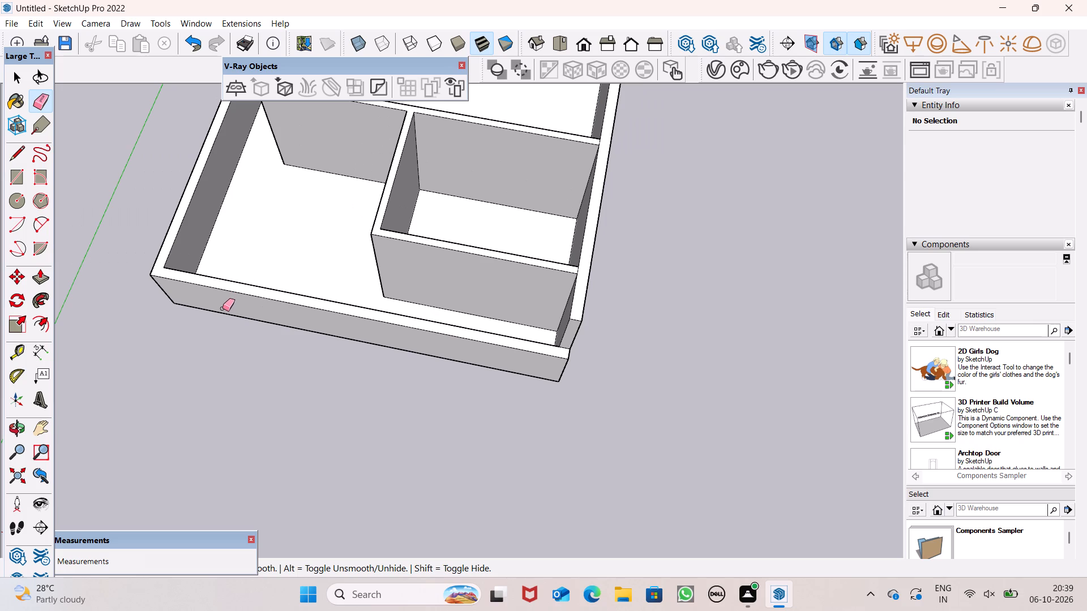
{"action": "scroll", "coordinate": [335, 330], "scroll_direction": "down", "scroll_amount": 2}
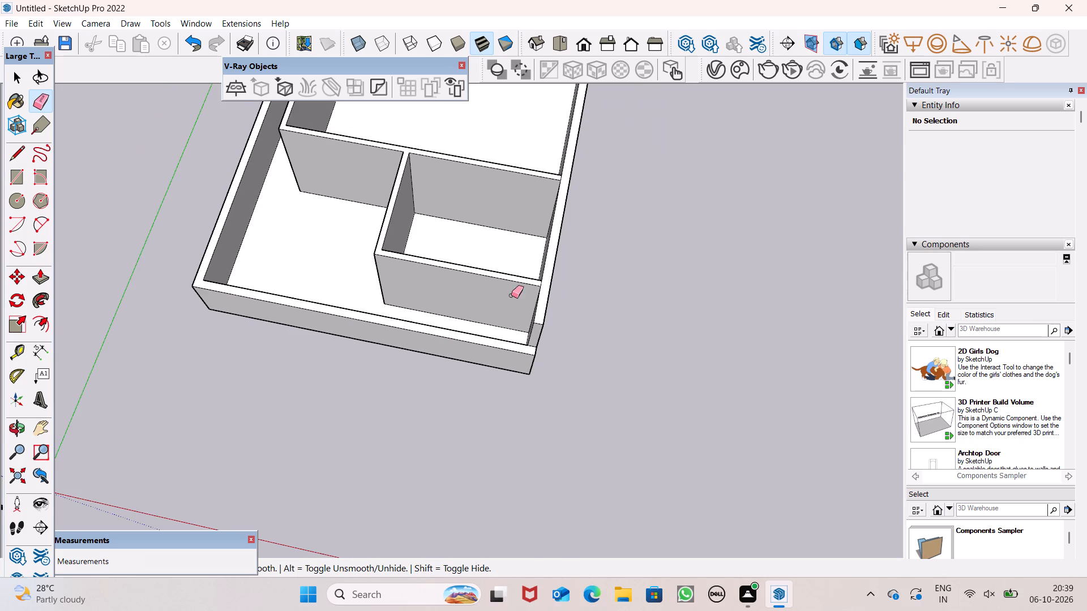
Erase the vertical seam line and the top-face seam line at the outer corner where the 10' top wall meets the left partition.
{"action": "middle_click_drag", "start_coordinate": [511, 300], "coordinate": [604, 154]}
{"action": "scroll", "coordinate": [531, 259], "scroll_direction": "down", "scroll_amount": 4}
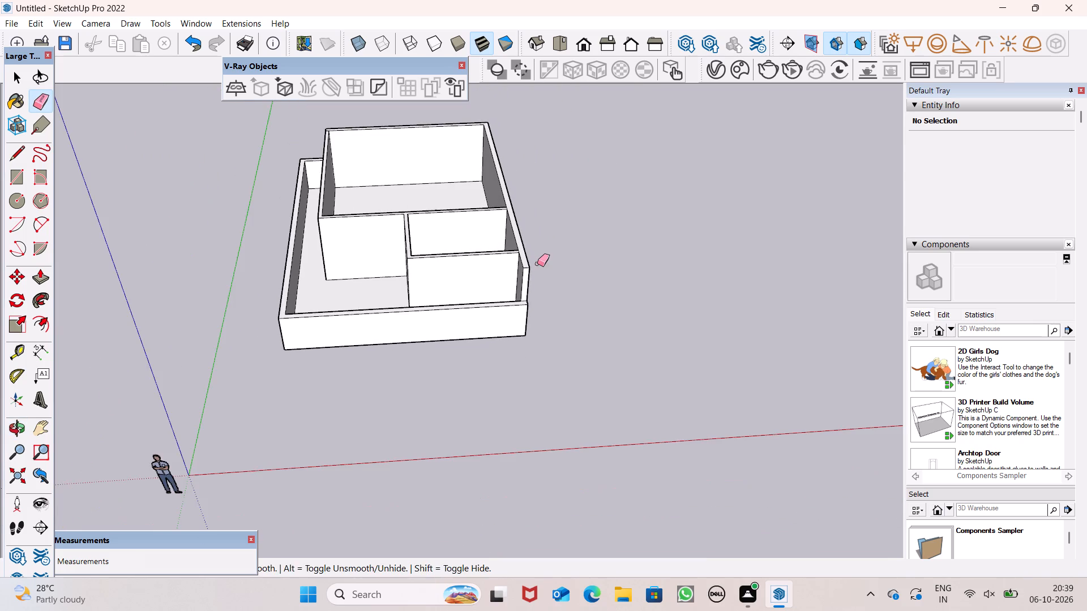
{"action": "middle_click_drag", "start_coordinate": [523, 249], "coordinate": [564, 434]}
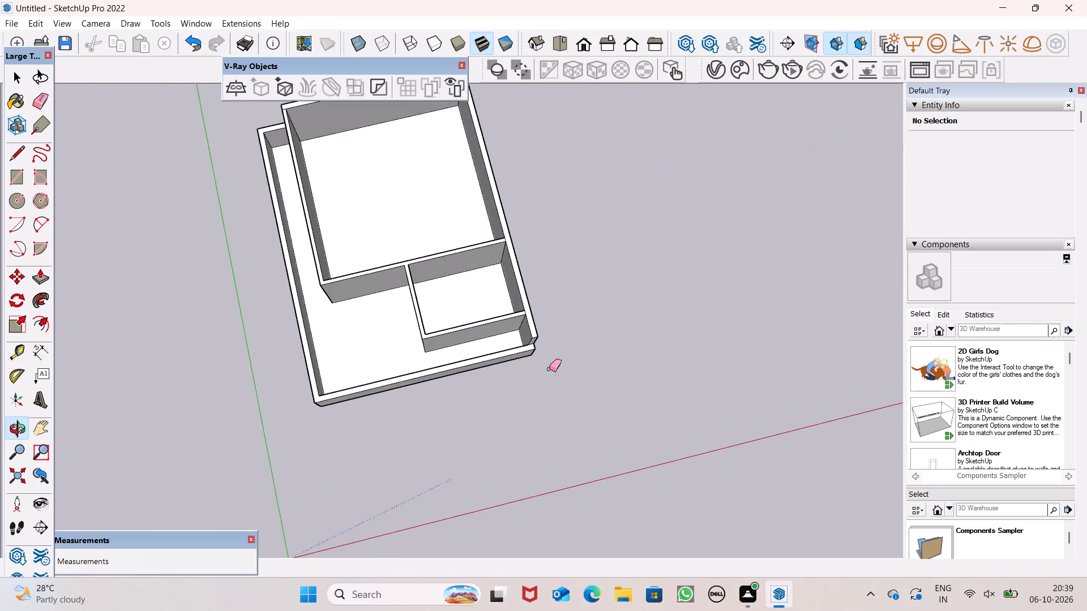
{"action": "scroll", "coordinate": [494, 272], "scroll_direction": "down", "scroll_amount": 6}
{"action": "middle_click_drag", "start_coordinate": [302, 247], "coordinate": [557, 150]}
{"action": "scroll", "coordinate": [429, 248], "scroll_direction": "up", "scroll_amount": 2}
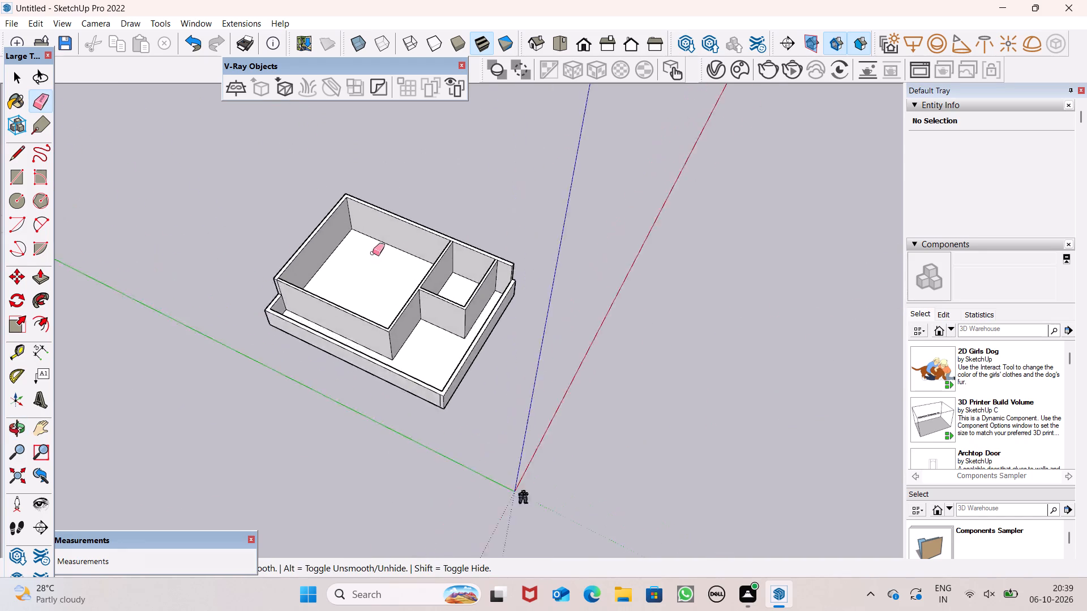
{"action": "scroll", "coordinate": [373, 253], "scroll_direction": "up", "scroll_amount": 2}
{"action": "scroll", "coordinate": [229, 294], "scroll_direction": "up", "scroll_amount": 13}
{"action": "left_click_drag", "start_coordinate": [253, 279], "coordinate": [246, 283]}
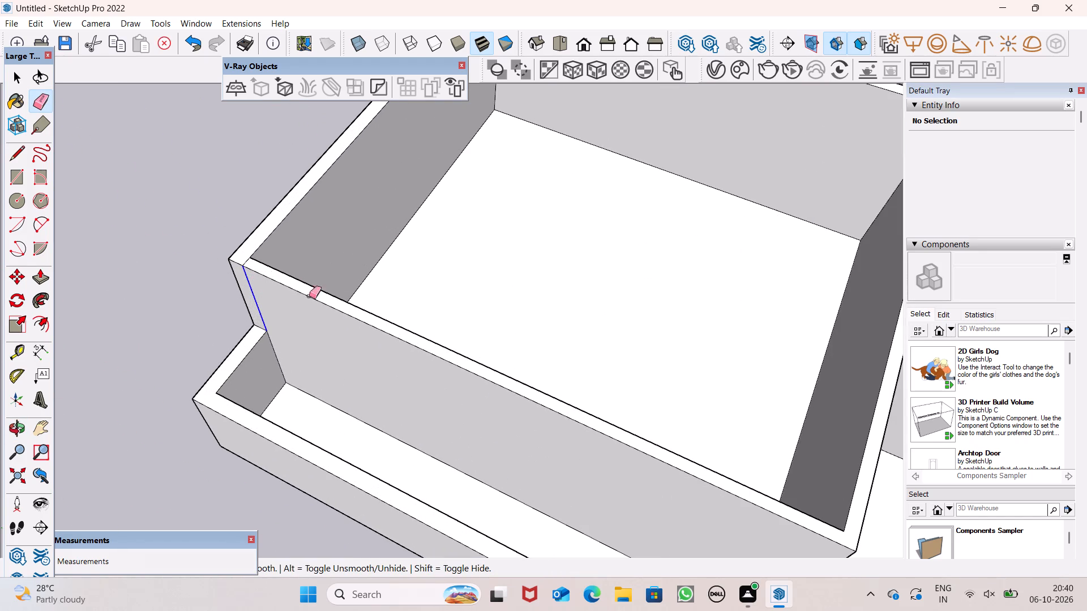
{"action": "scroll", "coordinate": [231, 264], "scroll_direction": "up", "scroll_amount": 6}
{"action": "left_click_drag", "start_coordinate": [244, 250], "coordinate": [255, 256]}
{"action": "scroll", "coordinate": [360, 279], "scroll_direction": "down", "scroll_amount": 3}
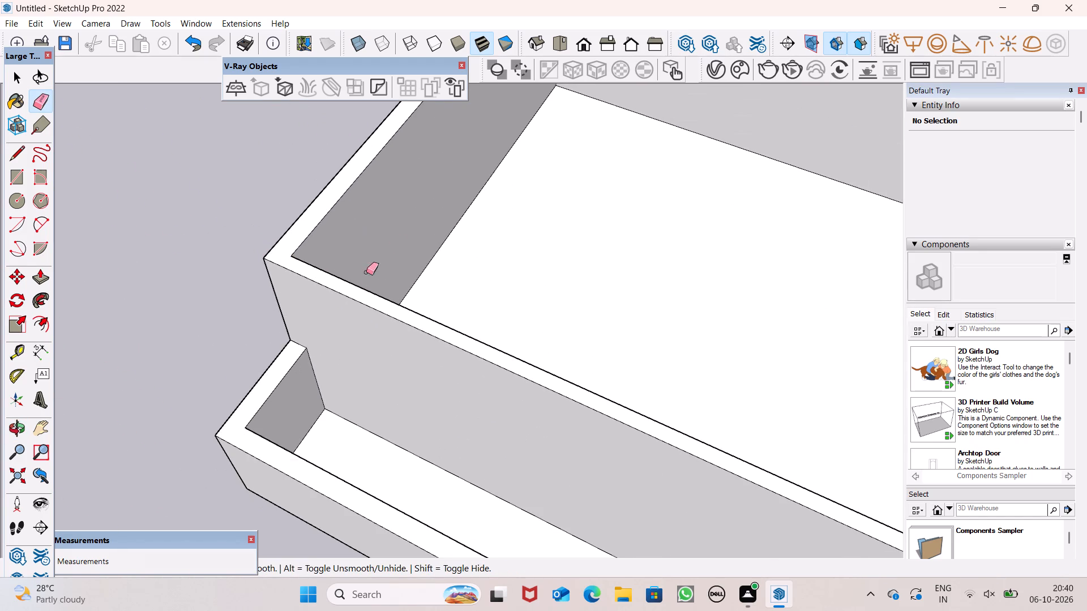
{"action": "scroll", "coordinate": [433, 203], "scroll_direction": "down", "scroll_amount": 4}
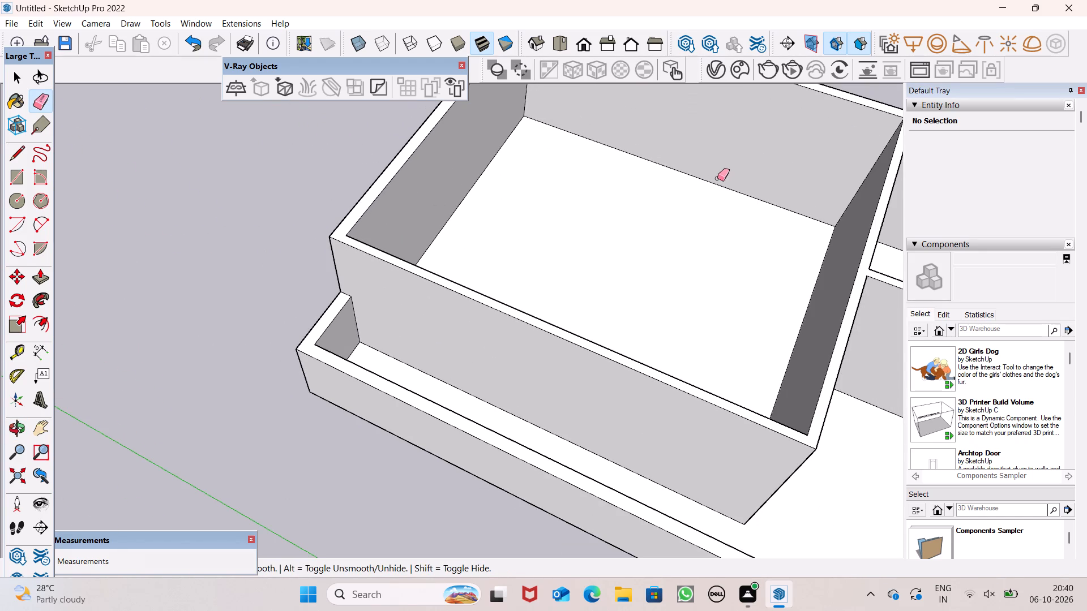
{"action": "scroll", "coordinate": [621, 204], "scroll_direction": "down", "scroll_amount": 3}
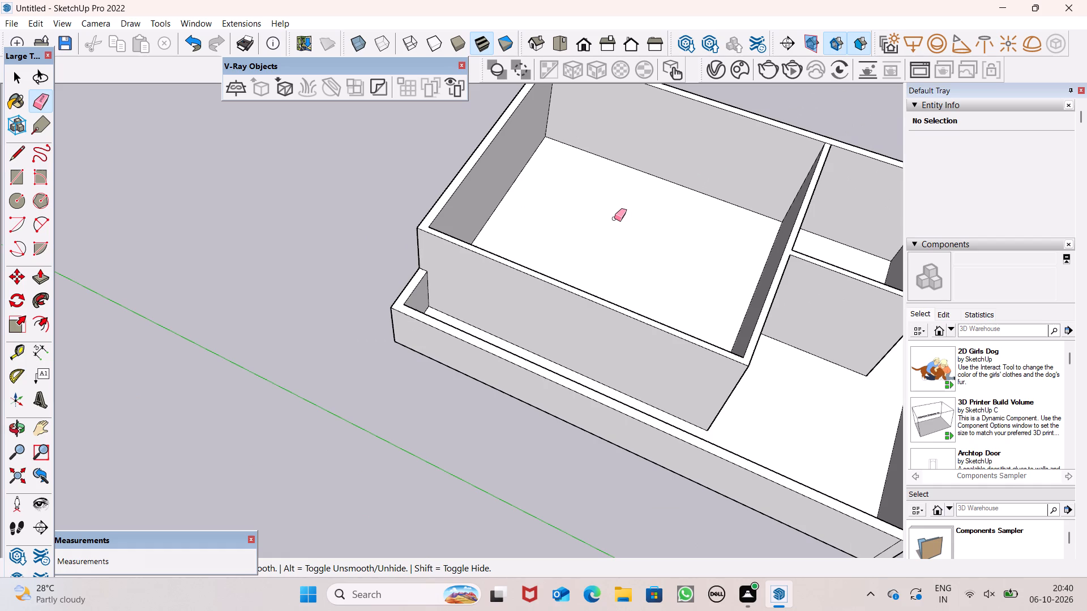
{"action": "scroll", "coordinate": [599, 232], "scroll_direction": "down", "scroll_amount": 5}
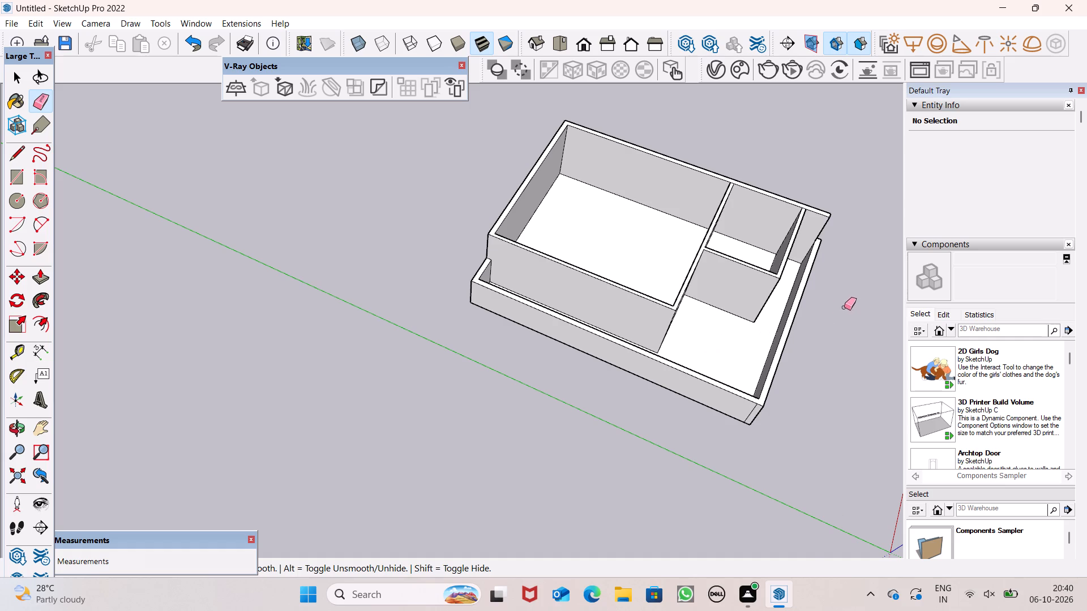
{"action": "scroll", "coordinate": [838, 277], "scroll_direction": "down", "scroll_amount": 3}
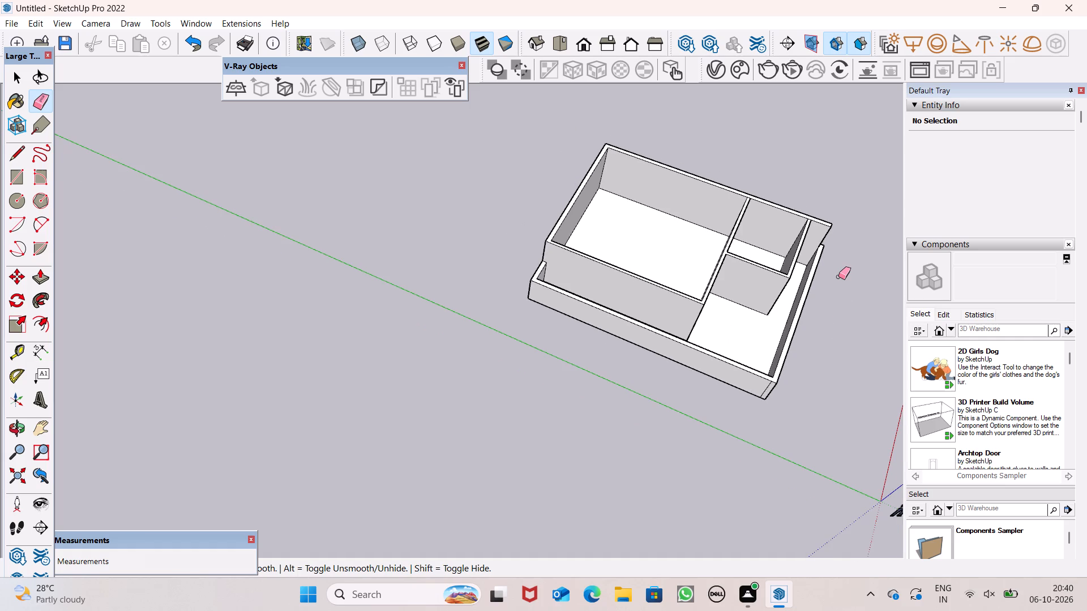
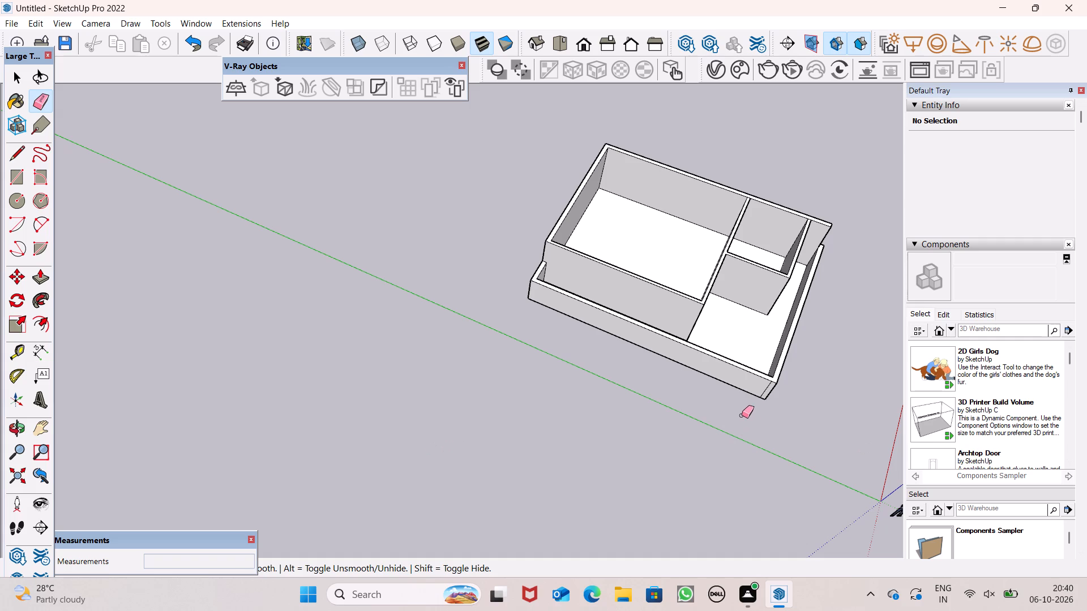
Erase the vertical seam line on the outer face at the corner where the 5' left and bottom walls meet.
{"action": "scroll", "coordinate": [690, 345], "scroll_direction": "up", "scroll_amount": 4}
{"action": "scroll", "coordinate": [502, 293], "scroll_direction": "down", "scroll_amount": 7}
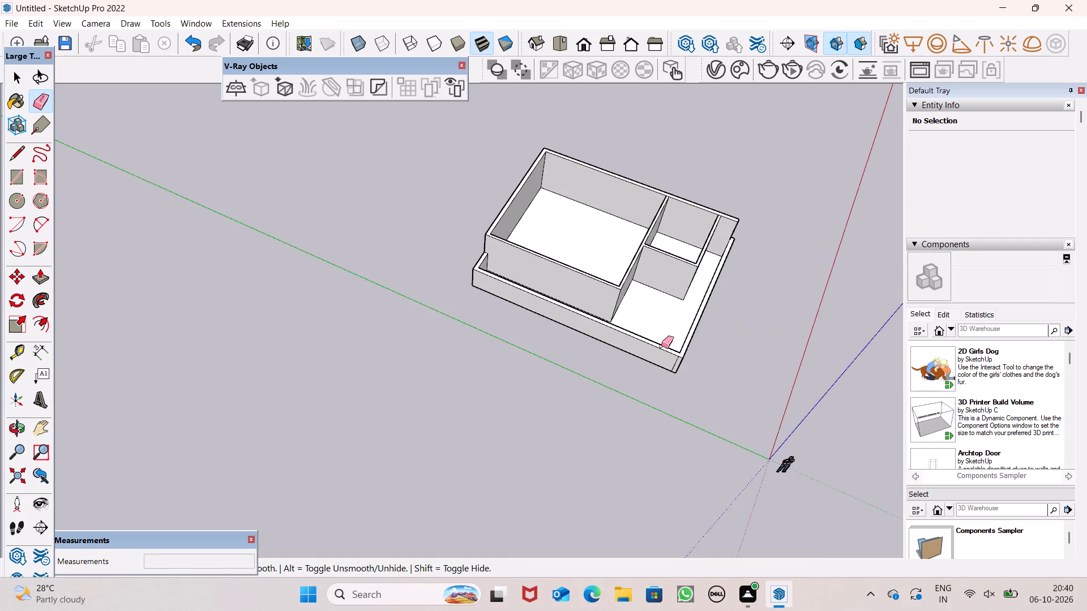
{"action": "scroll", "coordinate": [672, 381], "scroll_direction": "up", "scroll_amount": 2}
{"action": "scroll", "coordinate": [671, 380], "scroll_direction": "down", "scroll_amount": 1}
{"action": "scroll", "coordinate": [671, 380], "scroll_direction": "up", "scroll_amount": 15}
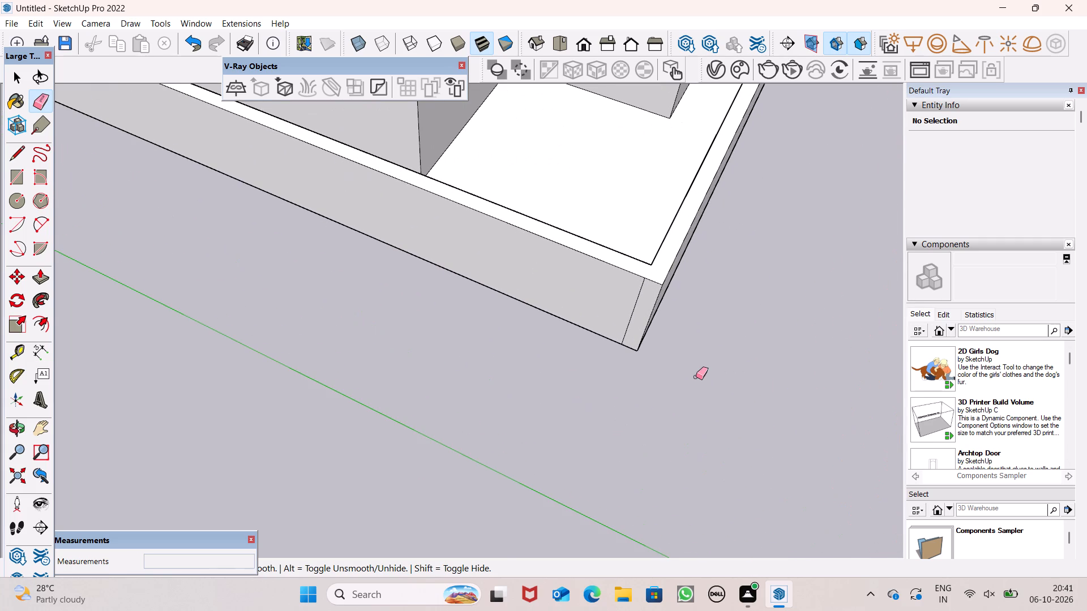
{"action": "scroll", "coordinate": [696, 377], "scroll_direction": "up", "scroll_amount": 3}
{"action": "left_click_drag", "start_coordinate": [602, 289], "coordinate": [611, 299]}
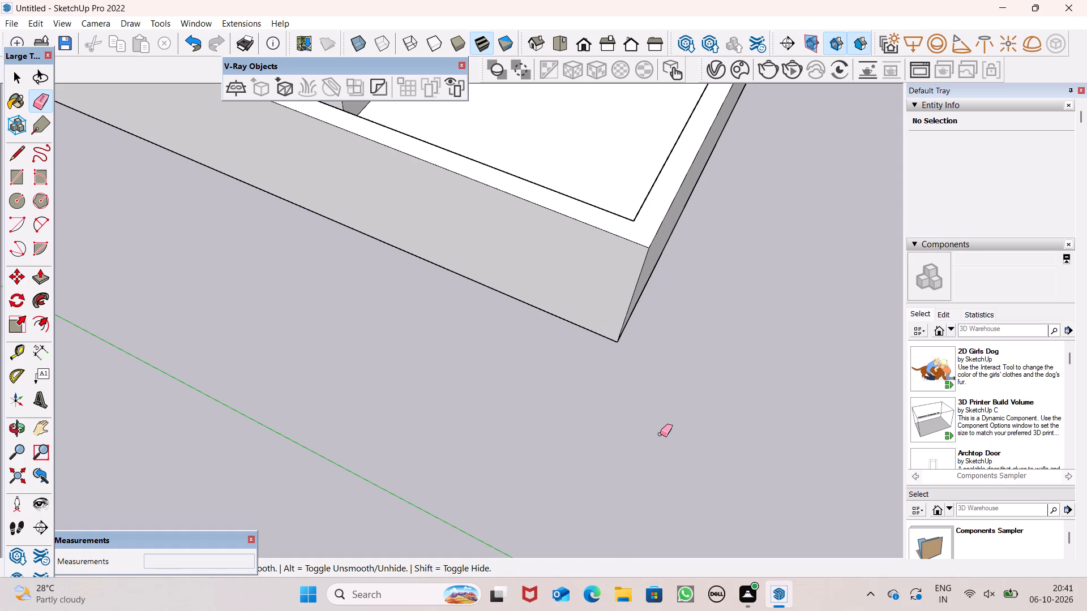
{"action": "left_click", "coordinate": [694, 403]}
{"action": "key", "text": "Return"}
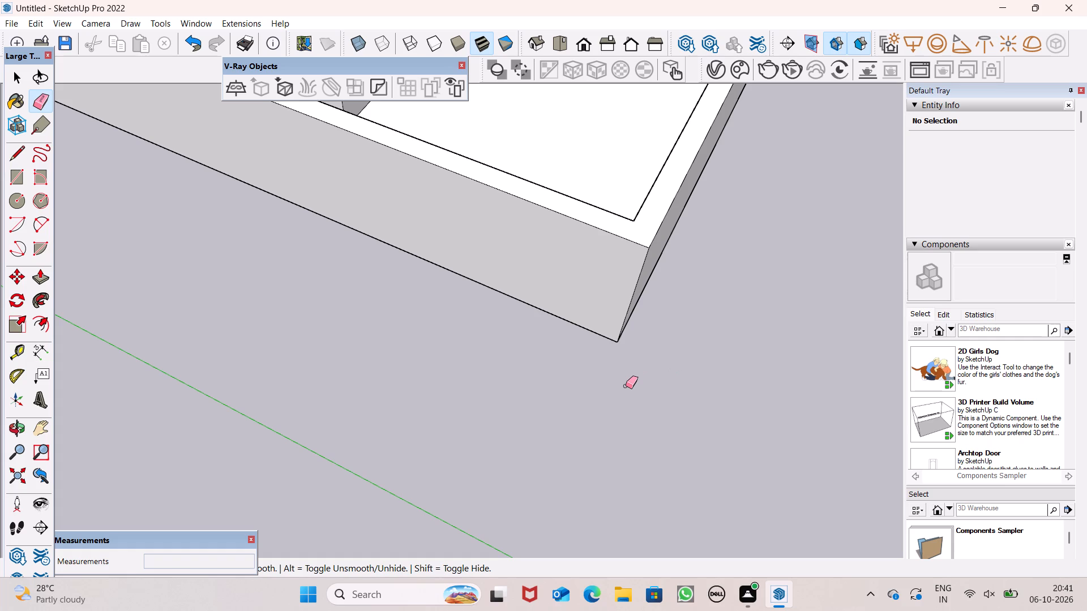
{"action": "left_click", "coordinate": [626, 386]}
Examine the walls and partitions from several sides, ending at the 5' bottom wall and the small room behind it.
{"action": "scroll", "coordinate": [522, 305], "scroll_direction": "down", "scroll_amount": 1}
{"action": "scroll", "coordinate": [391, 383], "scroll_direction": "down", "scroll_amount": 2}
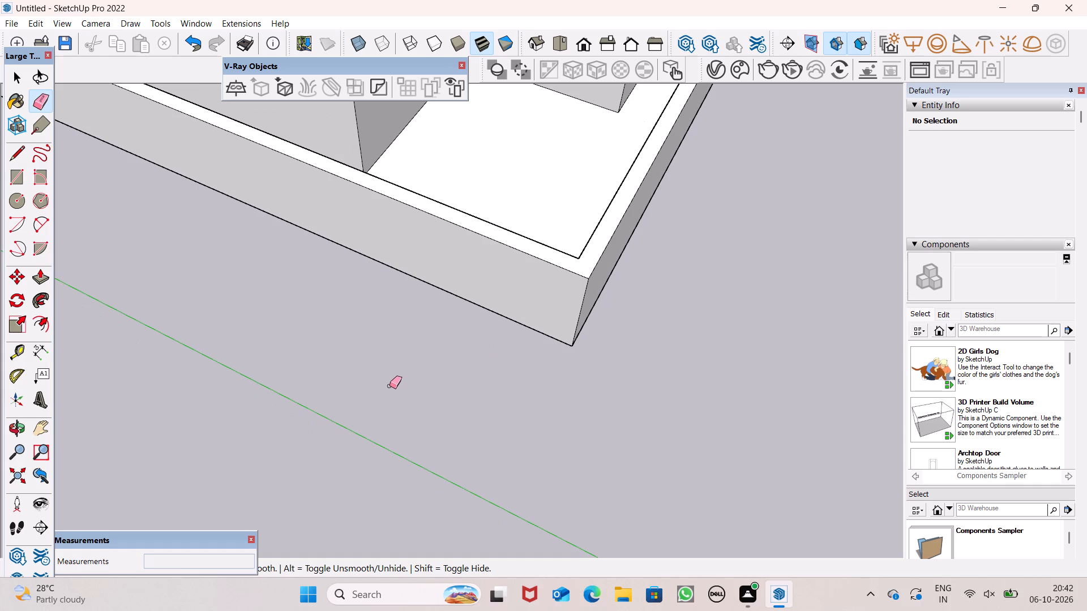
{"action": "scroll", "coordinate": [486, 434], "scroll_direction": "down", "scroll_amount": 13}
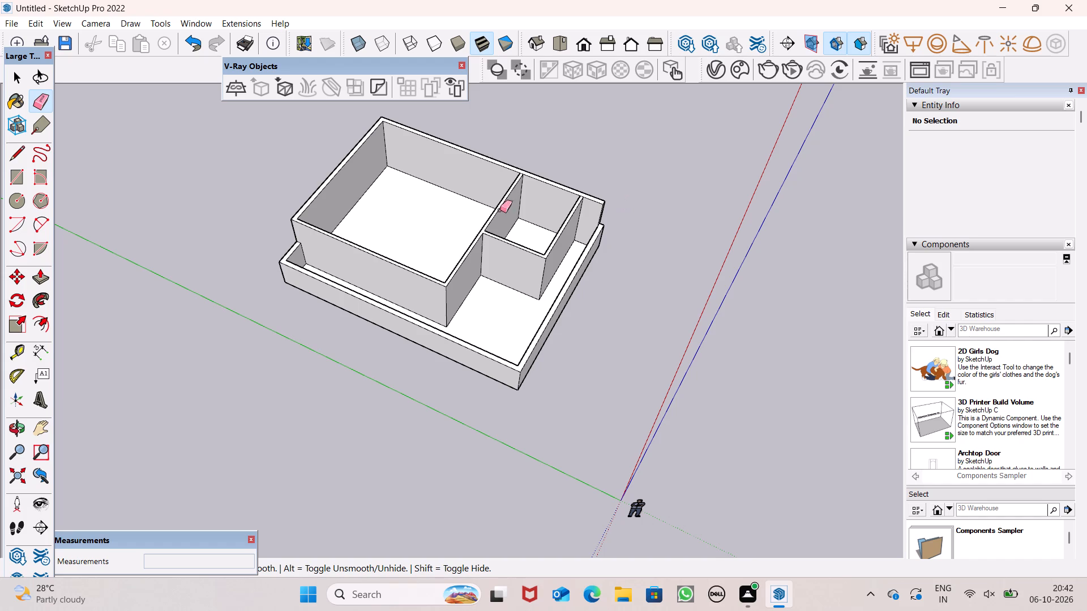
{"action": "scroll", "coordinate": [528, 239], "scroll_direction": "up", "scroll_amount": 1}
{"action": "middle_click_drag", "start_coordinate": [528, 240], "coordinate": [0, 152]}
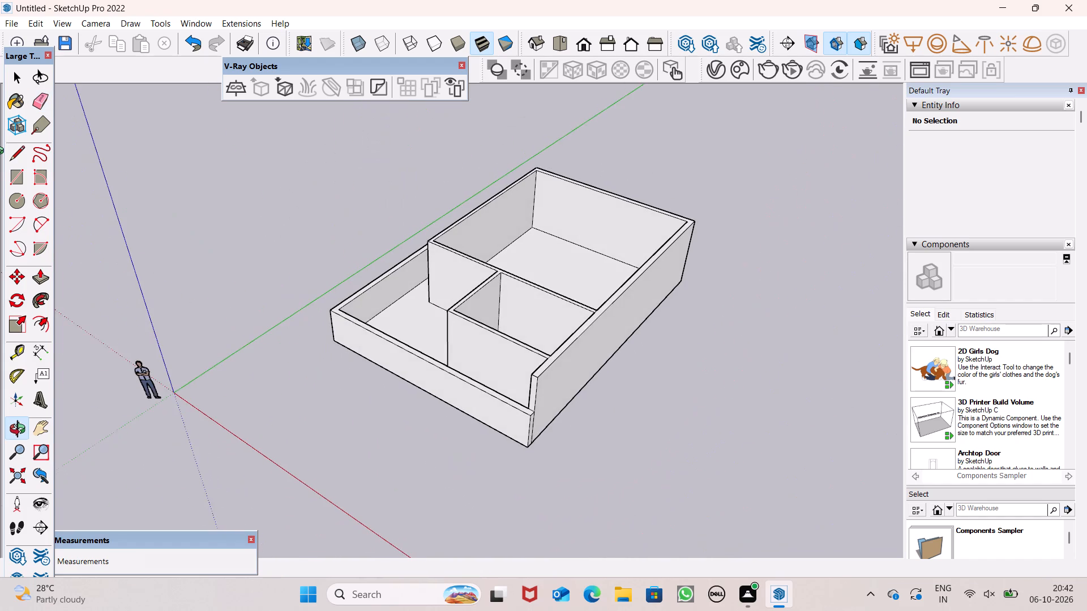
{"action": "middle_click_drag", "start_coordinate": [0, 152], "coordinate": [0, 152]}
{"action": "scroll", "coordinate": [543, 386], "scroll_direction": "up", "scroll_amount": 2}
{"action": "middle_click_drag", "start_coordinate": [639, 363], "coordinate": [477, 397]}
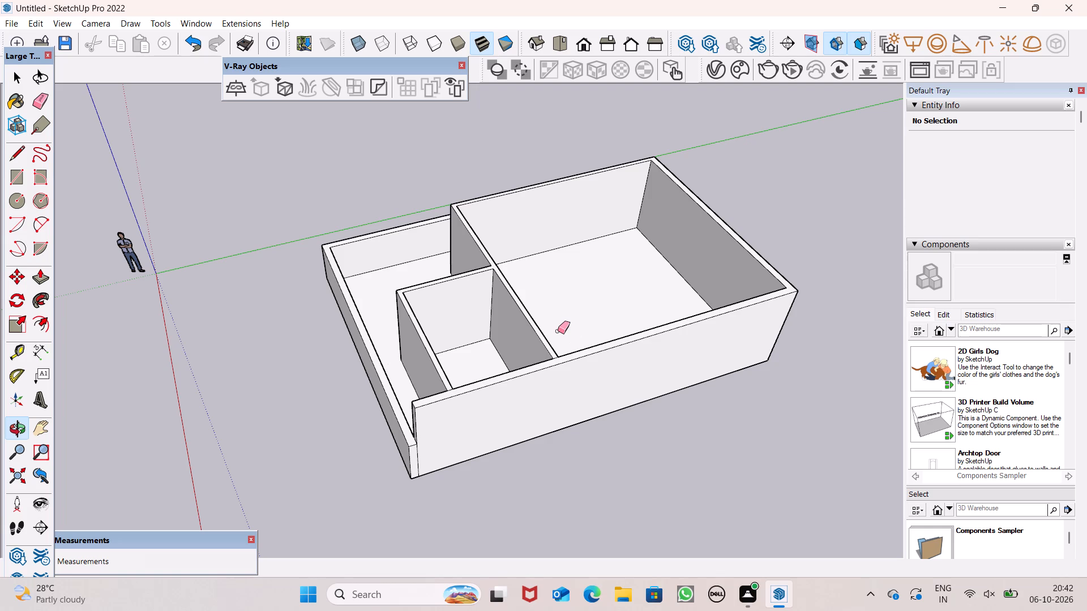
{"action": "left_click", "coordinate": [558, 331]}
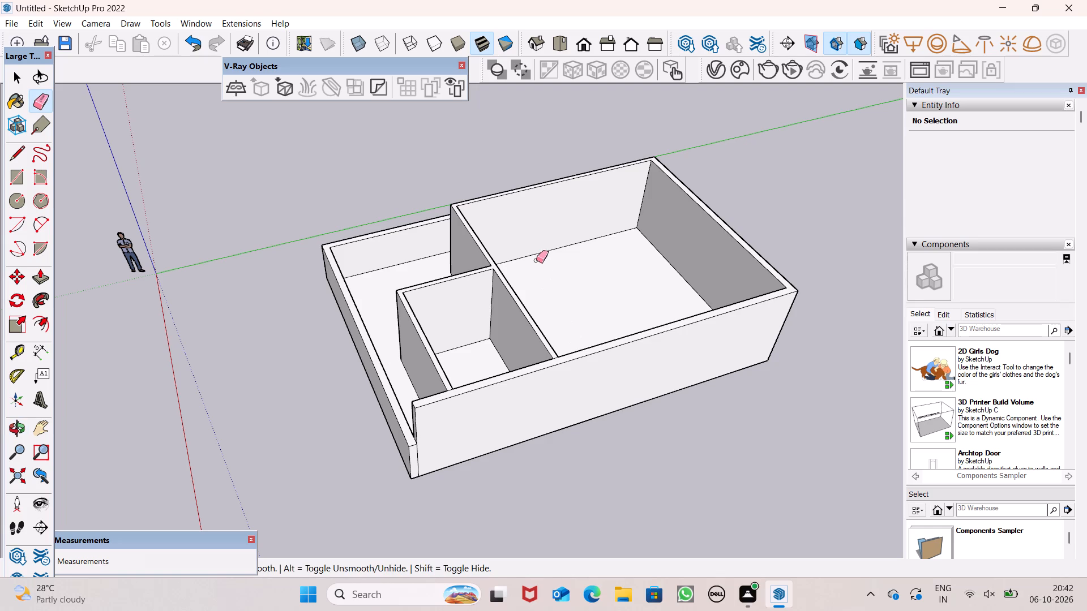
{"action": "key", "text": "space"}
{"action": "scroll", "coordinate": [562, 281], "scroll_direction": "down", "scroll_amount": 2}
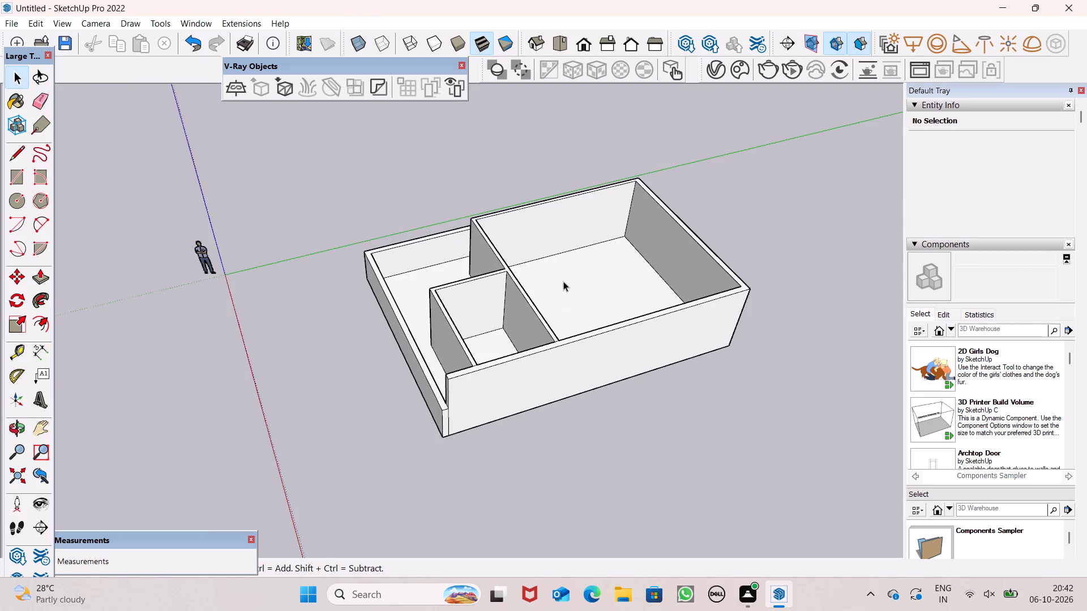
{"action": "scroll", "coordinate": [590, 214], "scroll_direction": "down", "scroll_amount": 2}
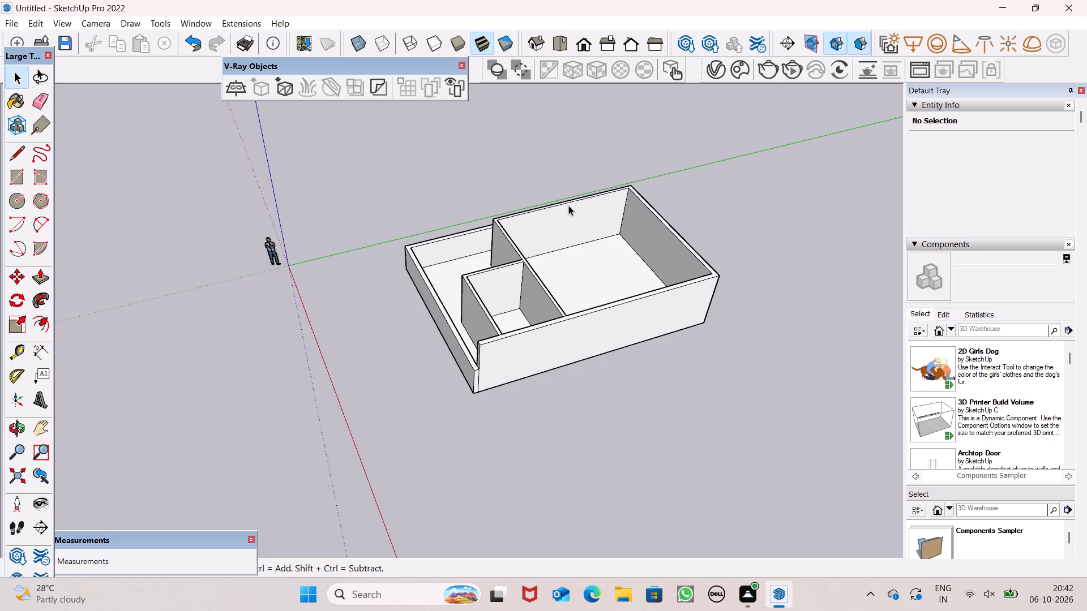
{"action": "scroll", "coordinate": [566, 228], "scroll_direction": "down", "scroll_amount": 1}
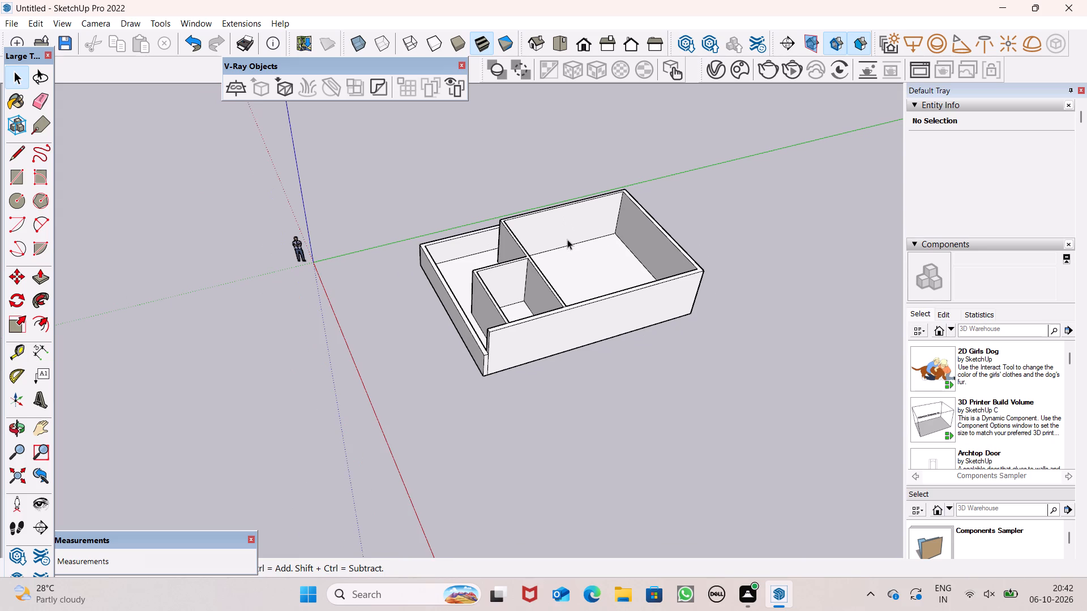
{"action": "scroll", "coordinate": [433, 383], "scroll_direction": "up", "scroll_amount": 1}
{"action": "middle_click_drag", "start_coordinate": [433, 383], "coordinate": [518, 418]}
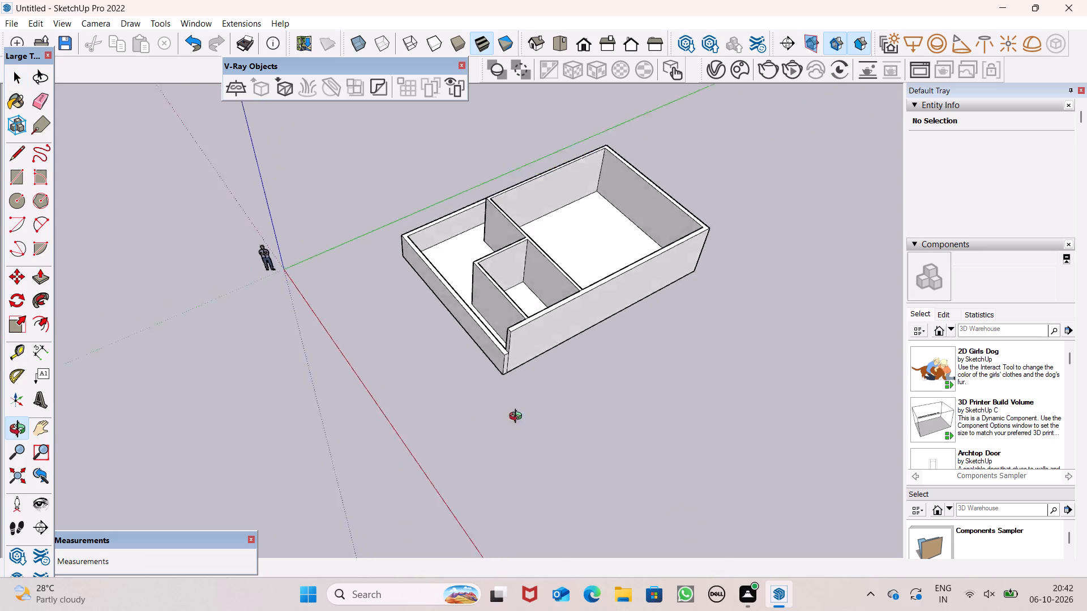
{"action": "middle_click_drag", "start_coordinate": [518, 418], "coordinate": [782, 361]}
{"action": "scroll", "coordinate": [473, 161], "scroll_direction": "up", "scroll_amount": 1}
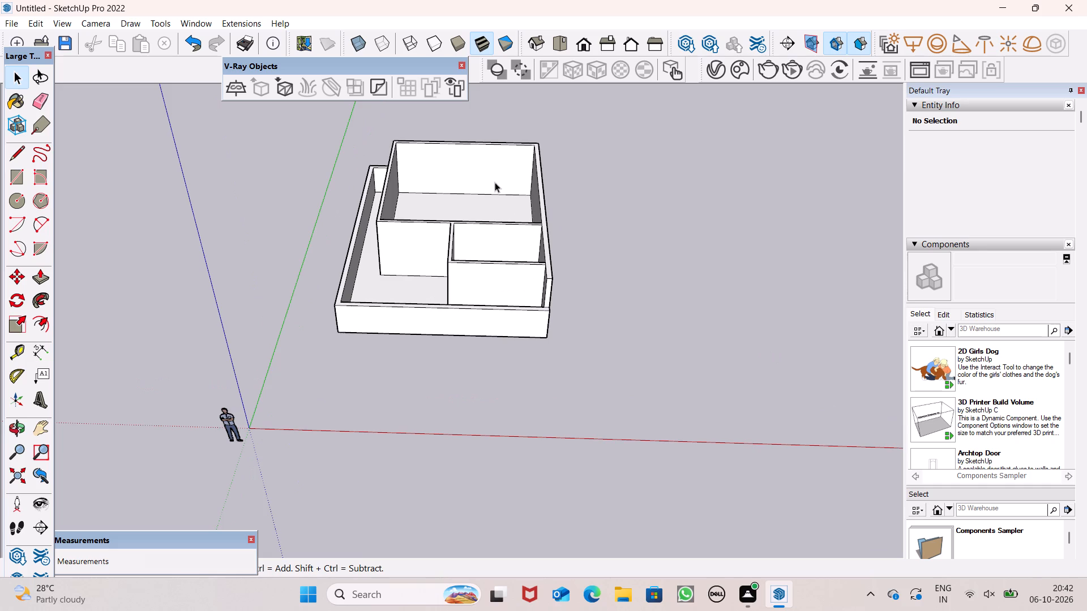
{"action": "scroll", "coordinate": [506, 191], "scroll_direction": "down", "scroll_amount": 3}
{"action": "scroll", "coordinate": [479, 273], "scroll_direction": "up", "scroll_amount": 1}
{"action": "middle_click_drag", "start_coordinate": [479, 273], "coordinate": [490, 313]}
{"action": "scroll", "coordinate": [487, 218], "scroll_direction": "up", "scroll_amount": 4}
{"action": "middle_click_drag", "start_coordinate": [497, 266], "coordinate": [494, 297]}
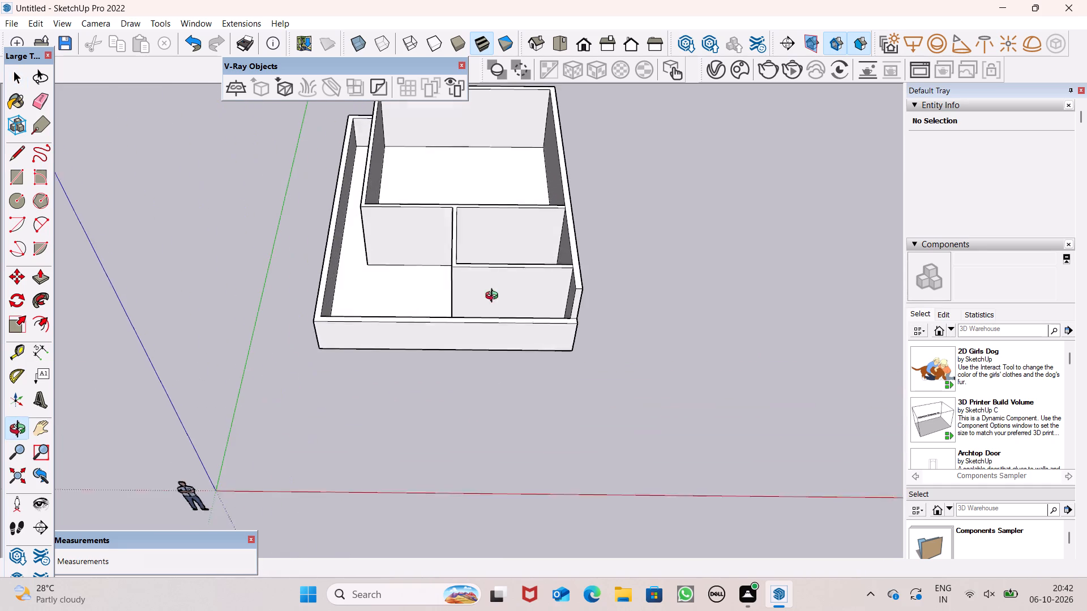
{"action": "middle_click_drag", "start_coordinate": [494, 297], "coordinate": [493, 324]}
{"action": "scroll", "coordinate": [457, 338], "scroll_direction": "up", "scroll_amount": 1}
{"action": "middle_click_drag", "start_coordinate": [455, 338], "coordinate": [450, 235]}
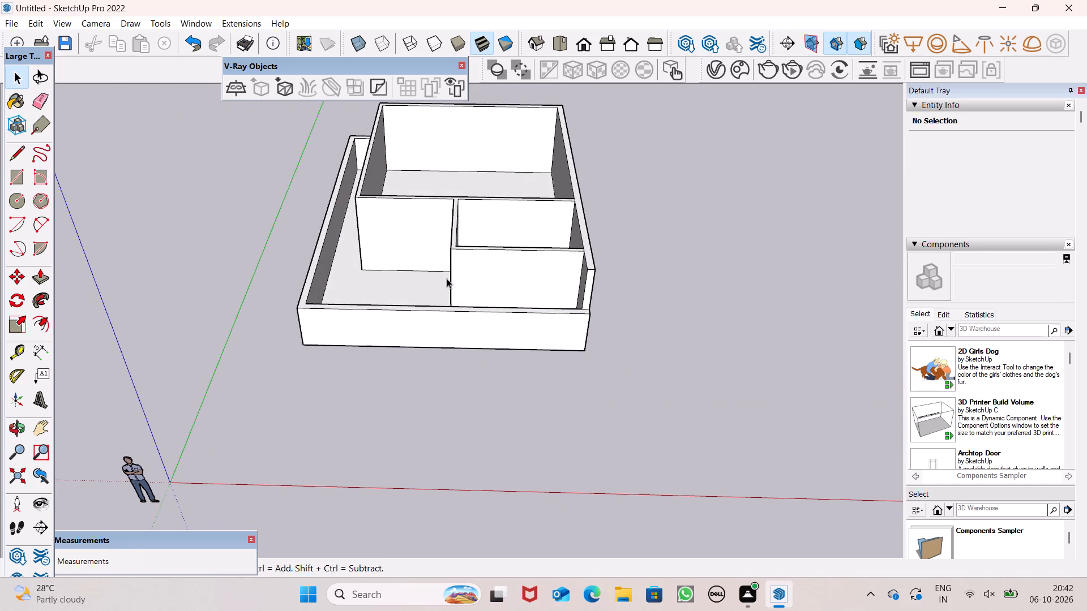
{"action": "middle_click_drag", "start_coordinate": [394, 297], "coordinate": [391, 280]}
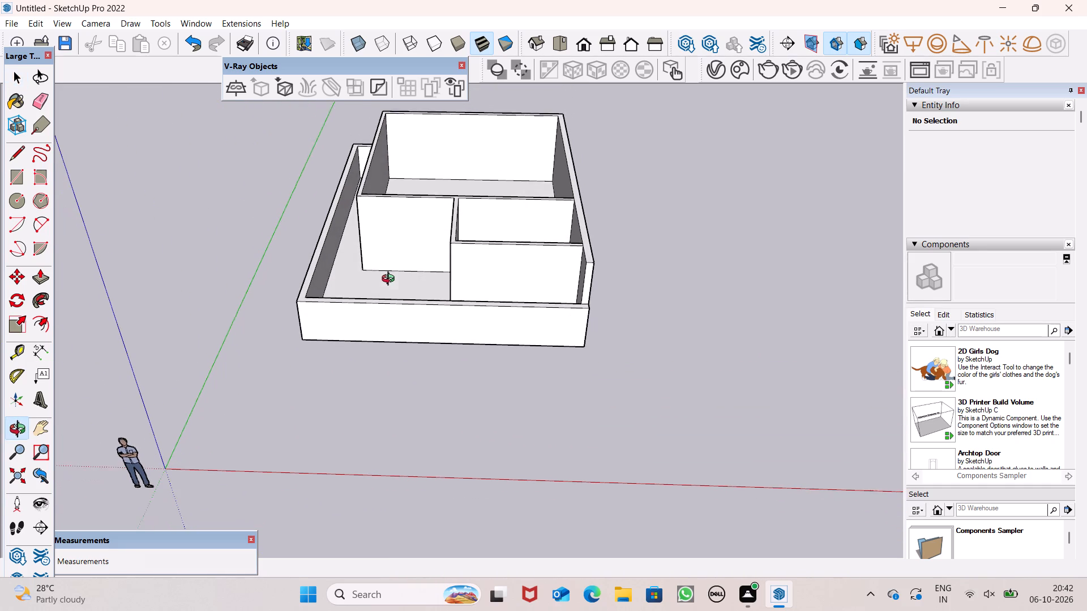
{"action": "middle_click_drag", "start_coordinate": [391, 280], "coordinate": [391, 277]}
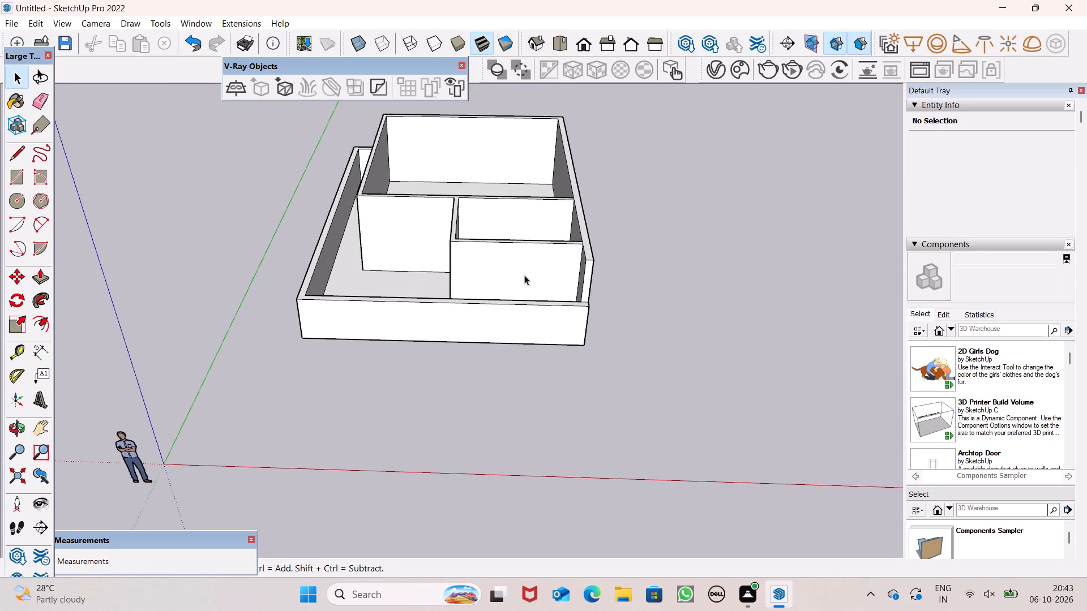
{"action": "scroll", "coordinate": [566, 309], "scroll_direction": "up", "scroll_amount": 1}
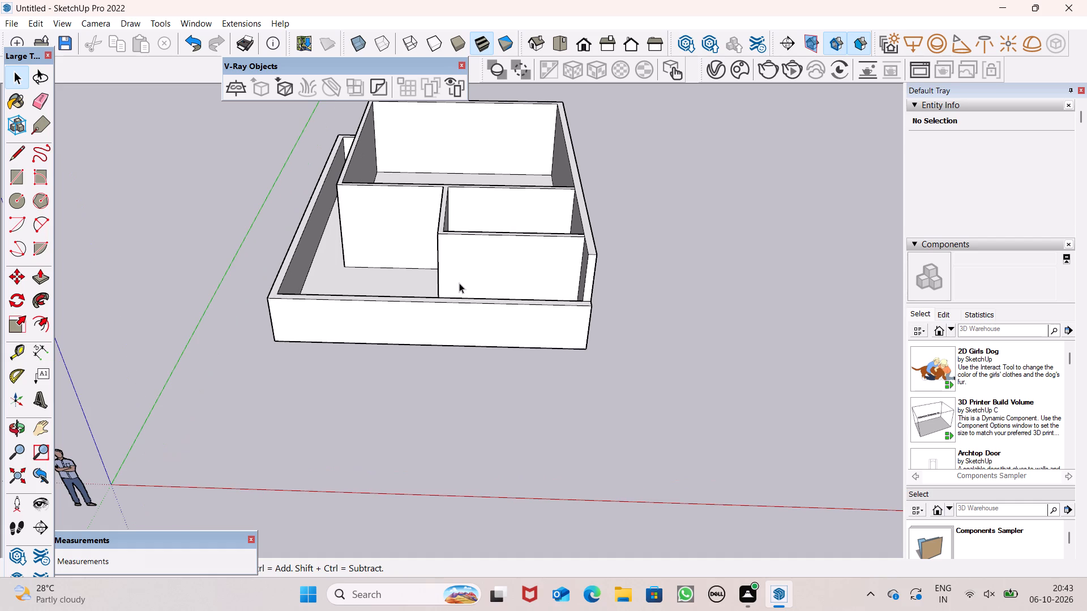
{"action": "scroll", "coordinate": [459, 283], "scroll_direction": "up", "scroll_amount": 3}
{"action": "scroll", "coordinate": [481, 330], "scroll_direction": "up", "scroll_amount": 1}
{"action": "middle_click_drag", "start_coordinate": [479, 333], "coordinate": [485, 326]}
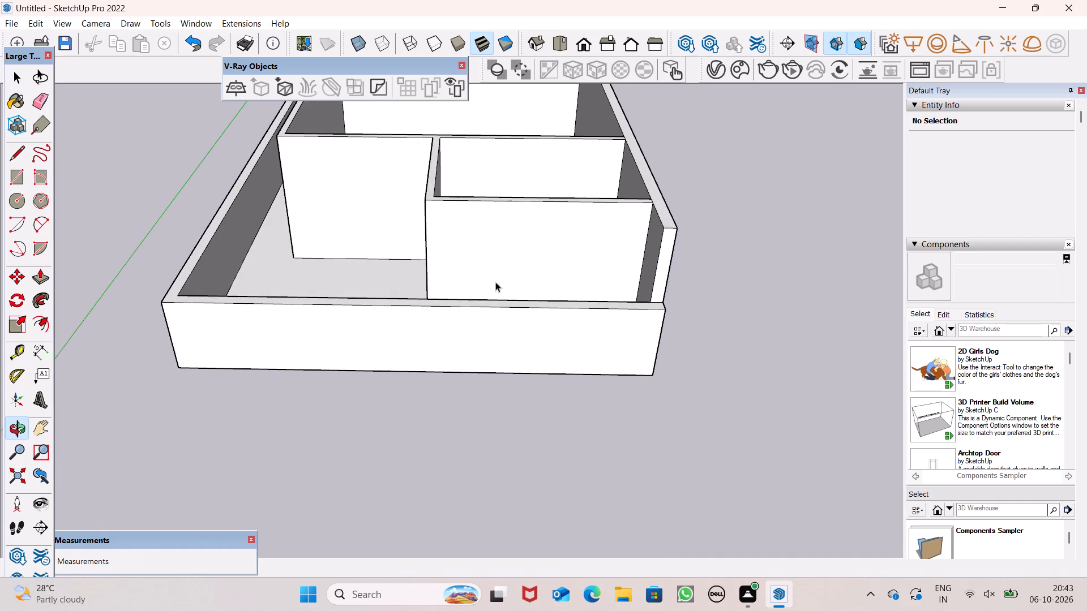
{"action": "scroll", "coordinate": [505, 260], "scroll_direction": "down", "scroll_amount": 1}
{"action": "scroll", "coordinate": [492, 288], "scroll_direction": "up", "scroll_amount": 1}
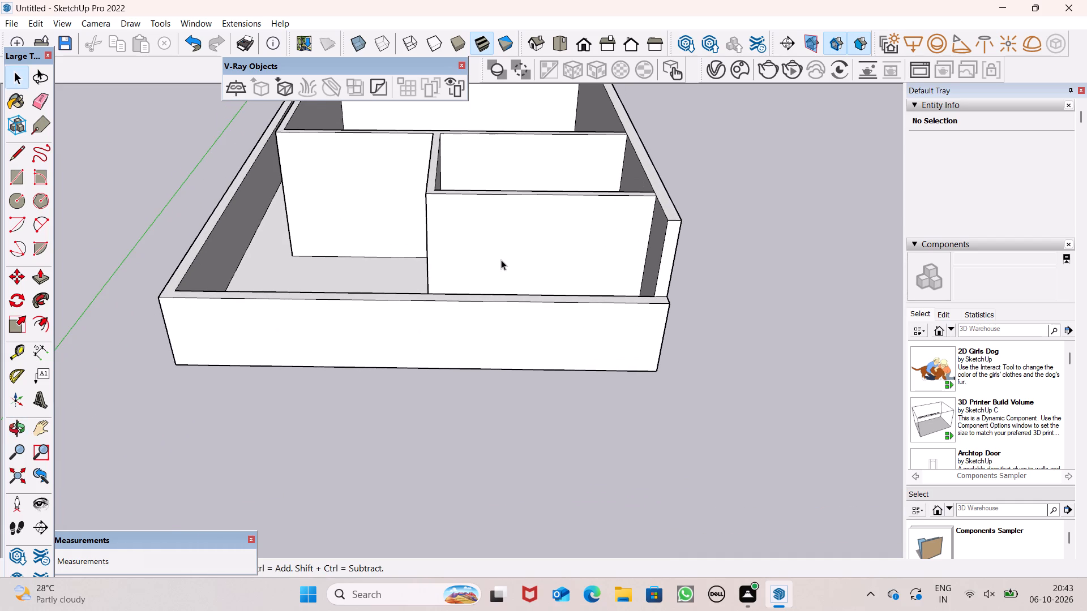
{"action": "scroll", "coordinate": [502, 255], "scroll_direction": "down", "scroll_amount": 4}
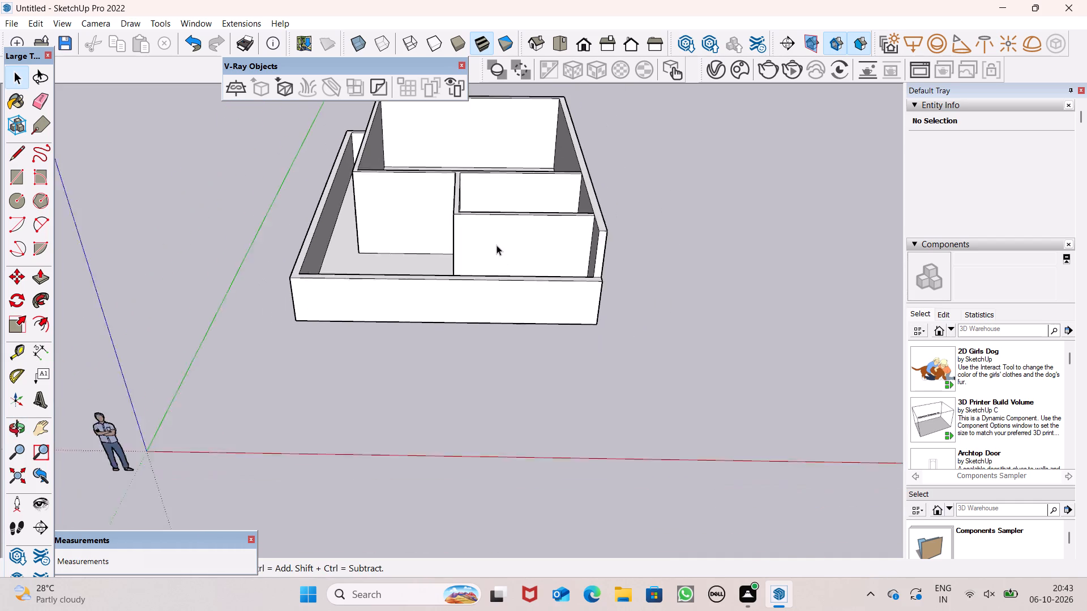
{"action": "scroll", "coordinate": [497, 245], "scroll_direction": "down", "scroll_amount": 2}
{"action": "middle_click_drag", "start_coordinate": [502, 274], "coordinate": [502, 408]}
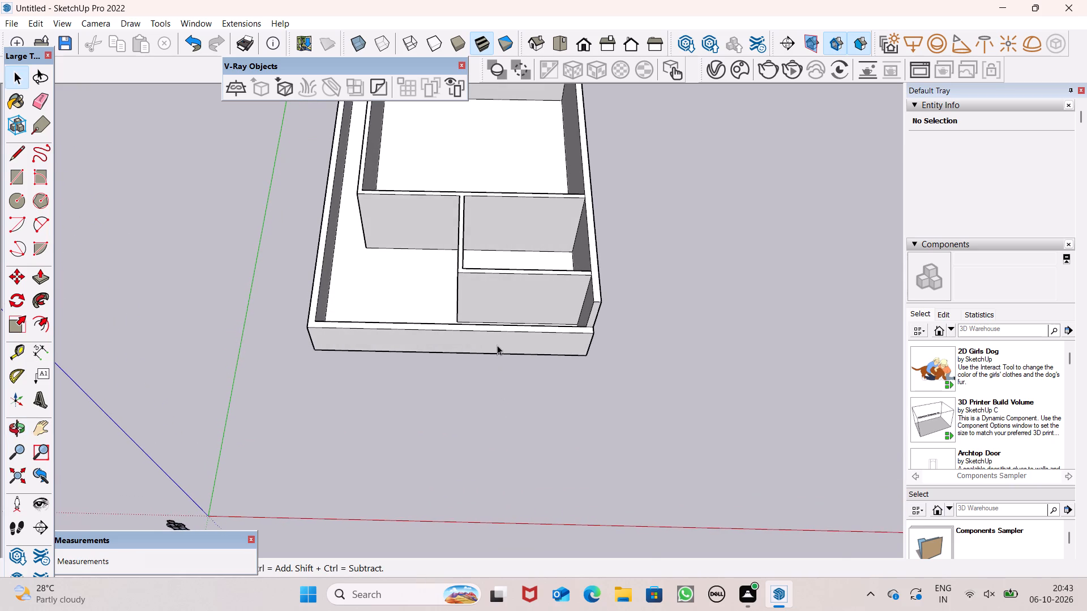
{"action": "scroll", "coordinate": [487, 318], "scroll_direction": "up", "scroll_amount": 5}
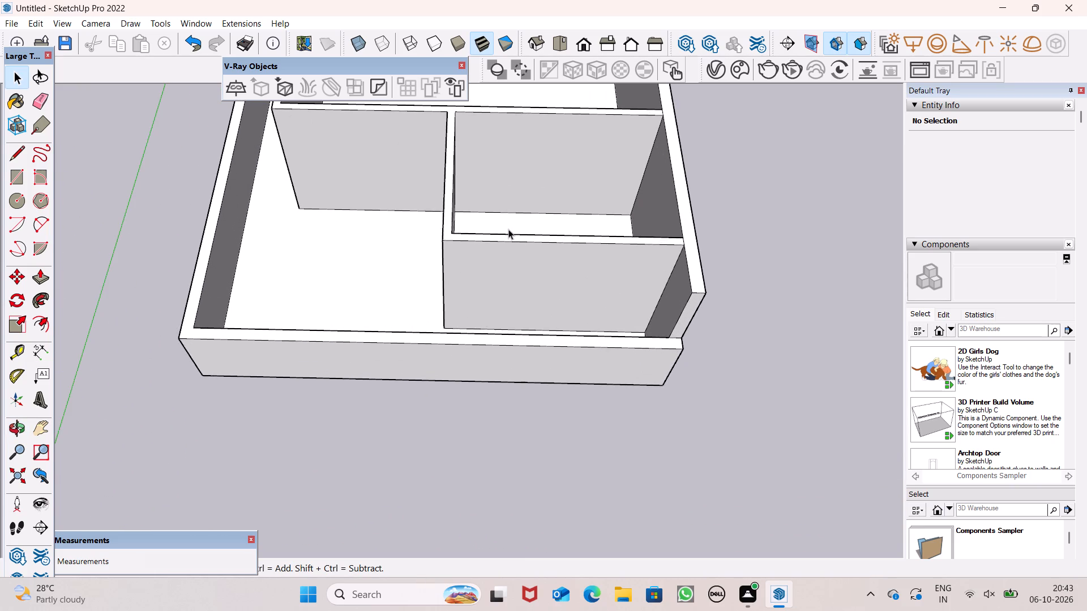
{"action": "scroll", "coordinate": [508, 229], "scroll_direction": "down", "scroll_amount": 1}
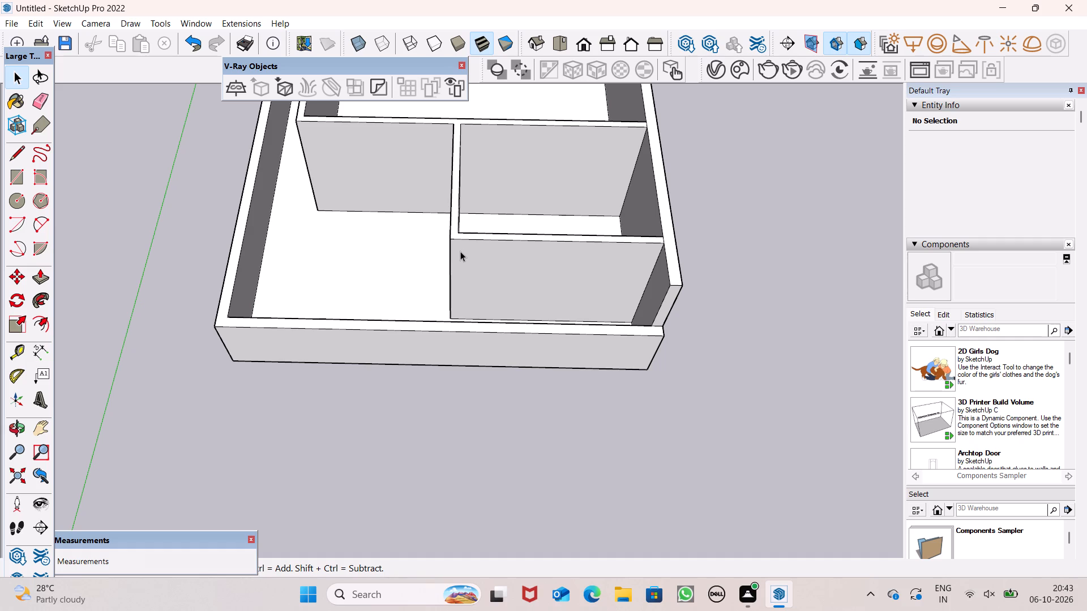
Draw a 9" line across the top face of the 5' bottom wall, in front of the small room's partition.
{"action": "left_click", "coordinate": [9, 158]}
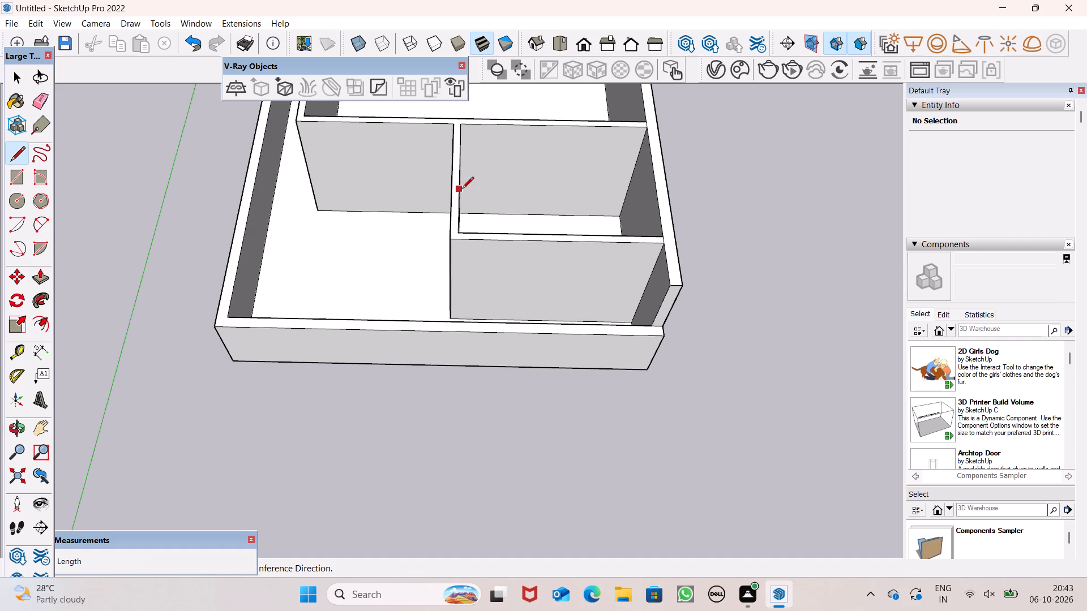
{"action": "middle_click_drag", "start_coordinate": [505, 346], "coordinate": [504, 317]}
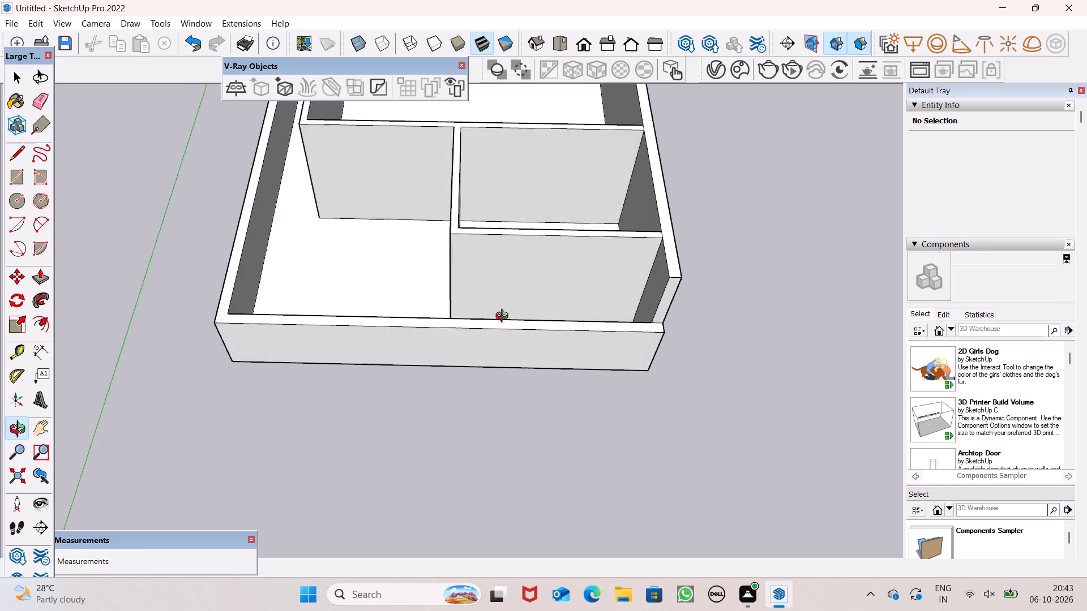
{"action": "middle_click_drag", "start_coordinate": [504, 317], "coordinate": [516, 164]}
{"action": "scroll", "coordinate": [500, 342], "scroll_direction": "up", "scroll_amount": 1}
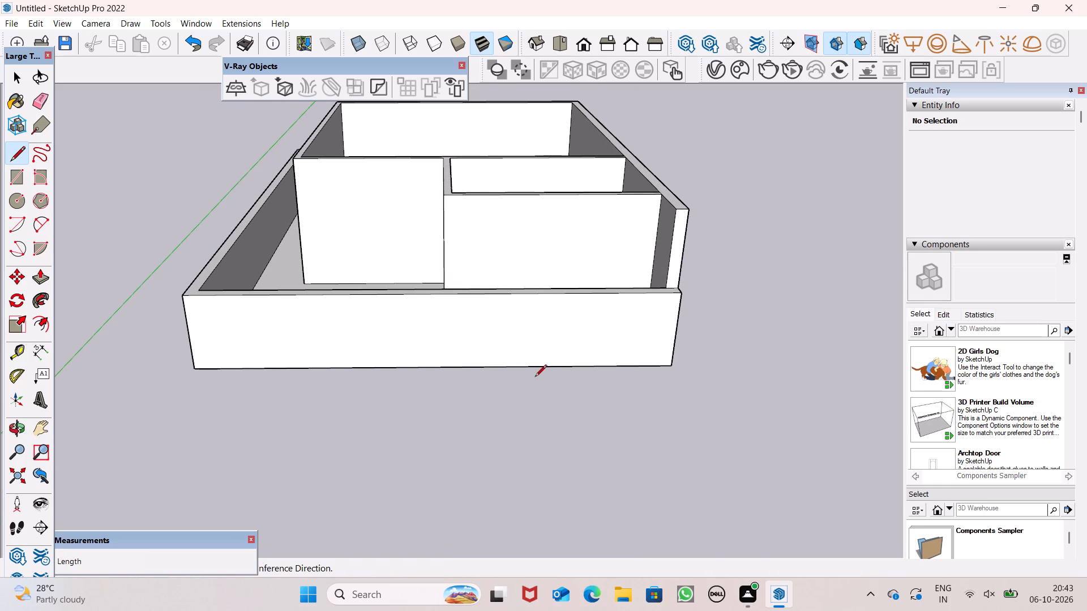
{"action": "scroll", "coordinate": [534, 370], "scroll_direction": "up", "scroll_amount": 1}
{"action": "scroll", "coordinate": [521, 291], "scroll_direction": "up", "scroll_amount": 1}
{"action": "middle_click_drag", "start_coordinate": [549, 287], "coordinate": [553, 374]}
{"action": "scroll", "coordinate": [527, 341], "scroll_direction": "up", "scroll_amount": 1}
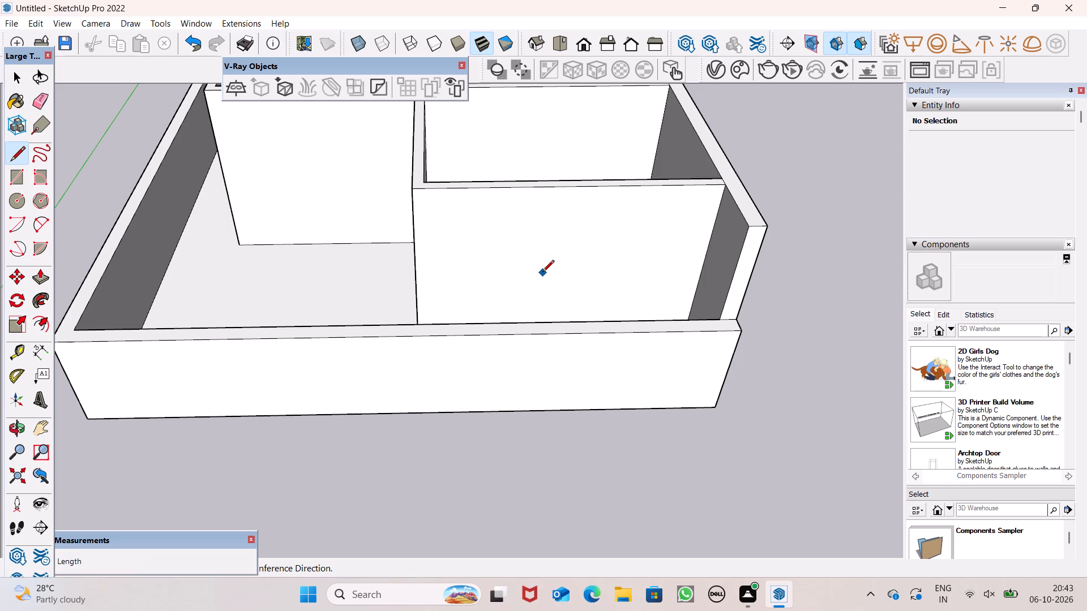
{"action": "scroll", "coordinate": [582, 304], "scroll_direction": "up", "scroll_amount": 3}
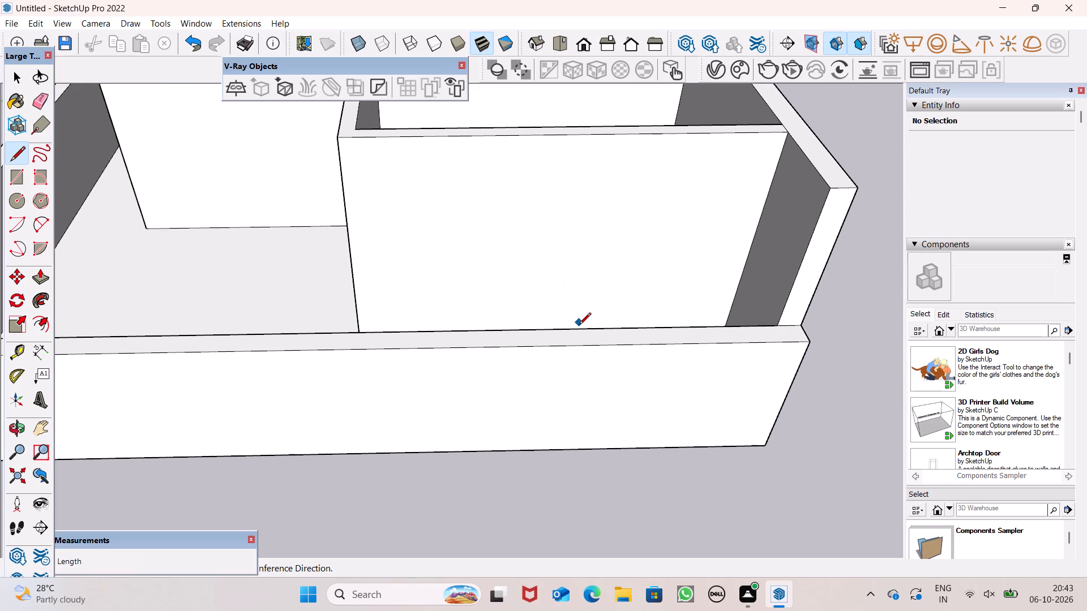
{"action": "left_click", "coordinate": [580, 326]}
{"action": "left_click", "coordinate": [581, 346]}
{"action": "scroll", "coordinate": [630, 272], "scroll_direction": "down", "scroll_amount": 2}
{"action": "scroll", "coordinate": [547, 347], "scroll_direction": "down", "scroll_amount": 5}
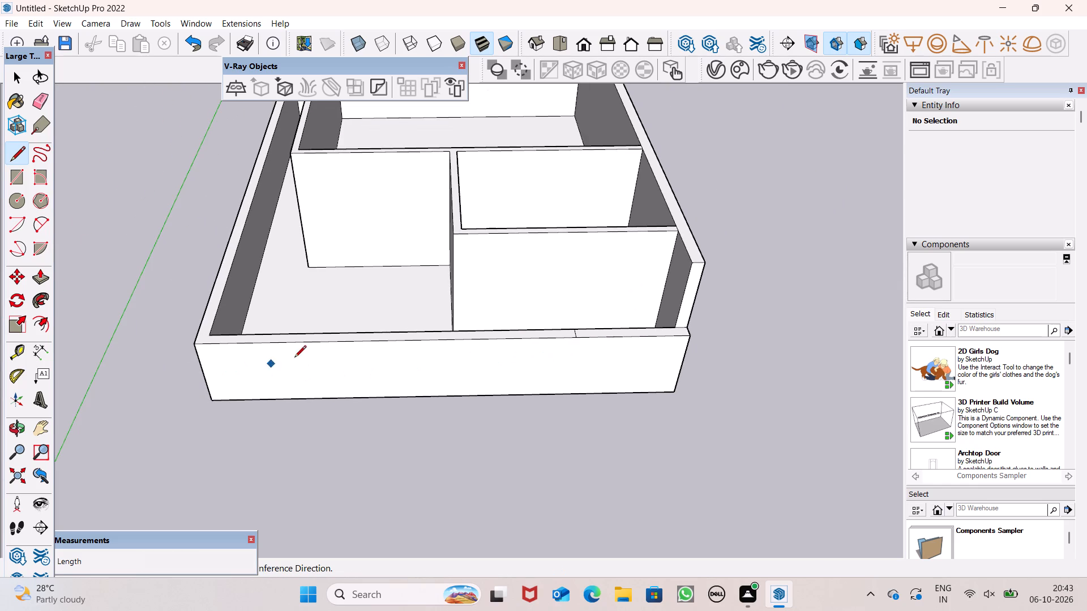
{"action": "scroll", "coordinate": [343, 338], "scroll_direction": "up", "scroll_amount": 3}
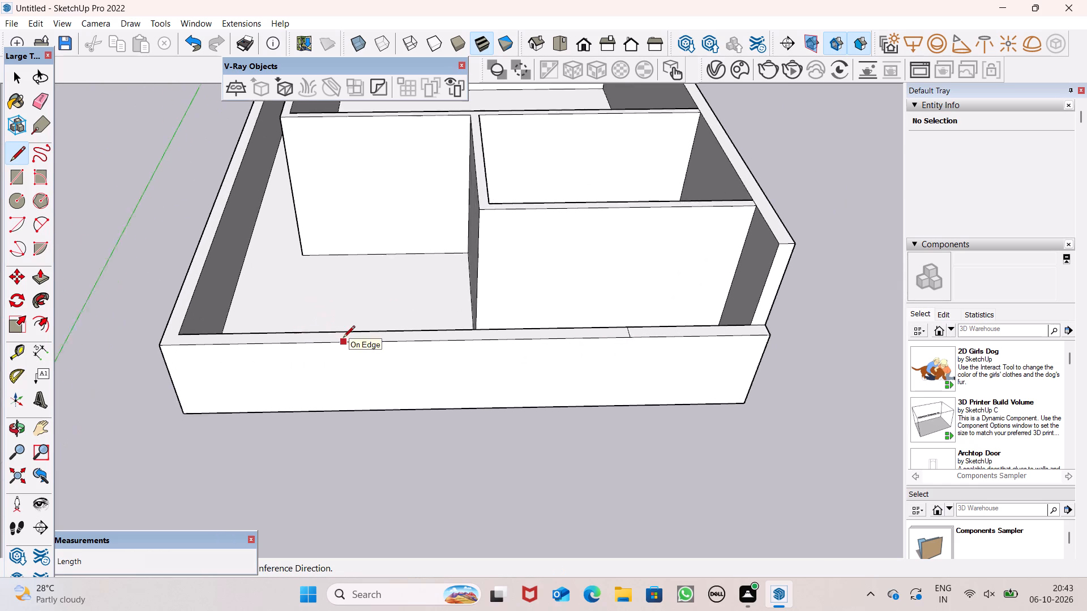
Draw two parallel 9" lines across the top face of the 5' bottom wall, in front of the open floor area.
{"action": "middle_click_drag", "start_coordinate": [364, 344], "coordinate": [361, 368]}
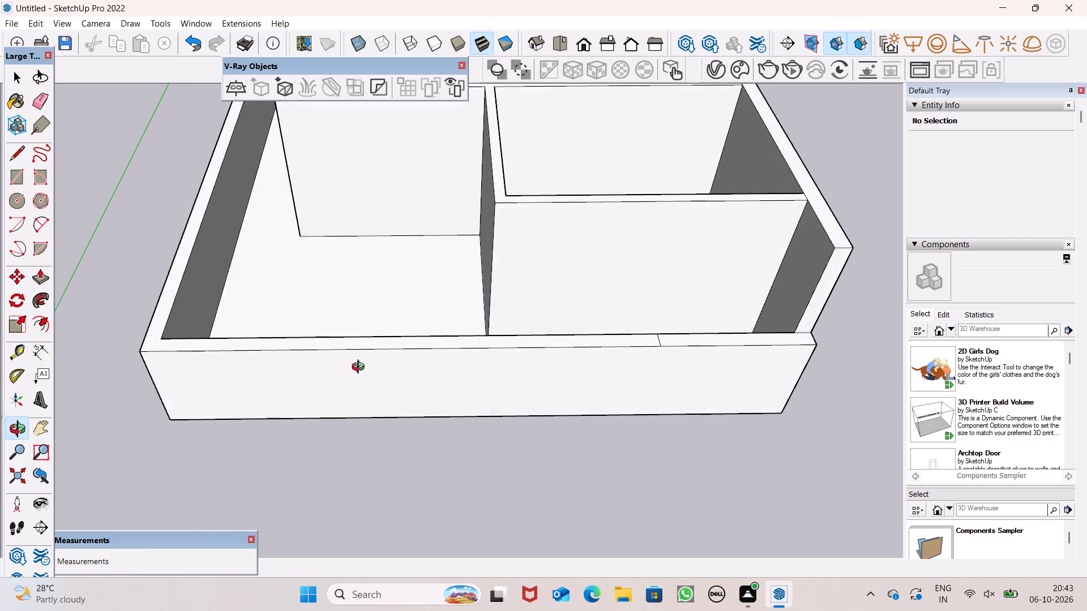
{"action": "middle_click_drag", "start_coordinate": [361, 368], "coordinate": [359, 384]}
{"action": "scroll", "coordinate": [365, 339], "scroll_direction": "up", "scroll_amount": 3}
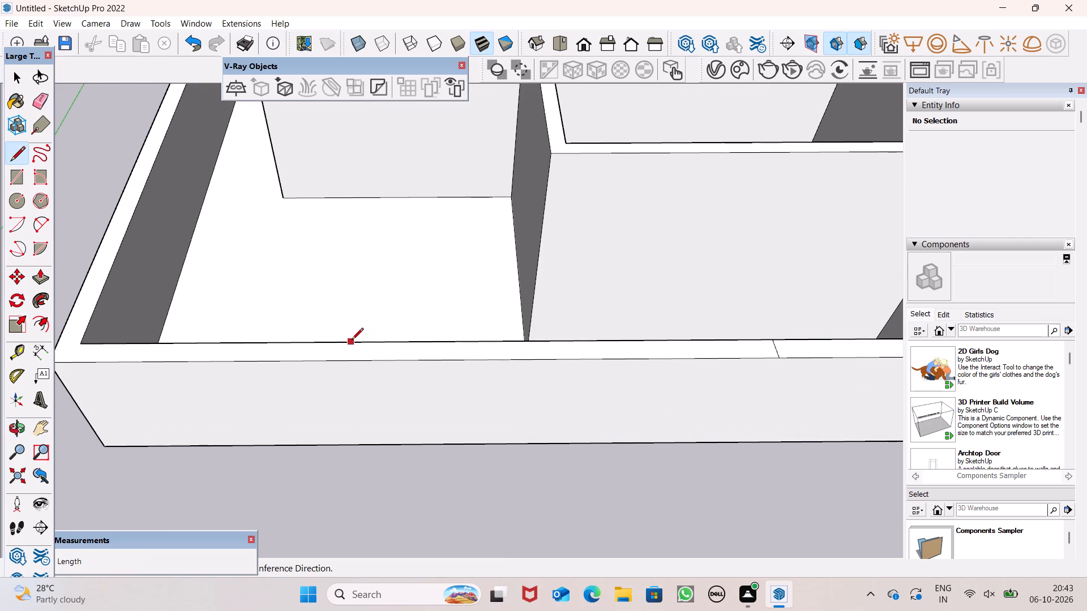
{"action": "left_click", "coordinate": [357, 343]}
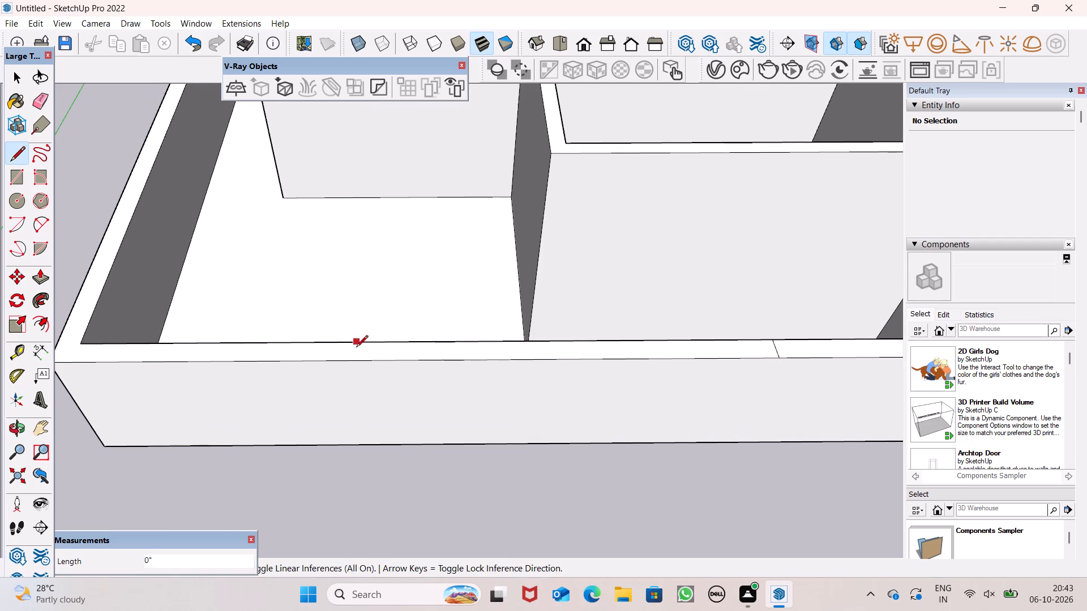
{"action": "left_click", "coordinate": [360, 358]}
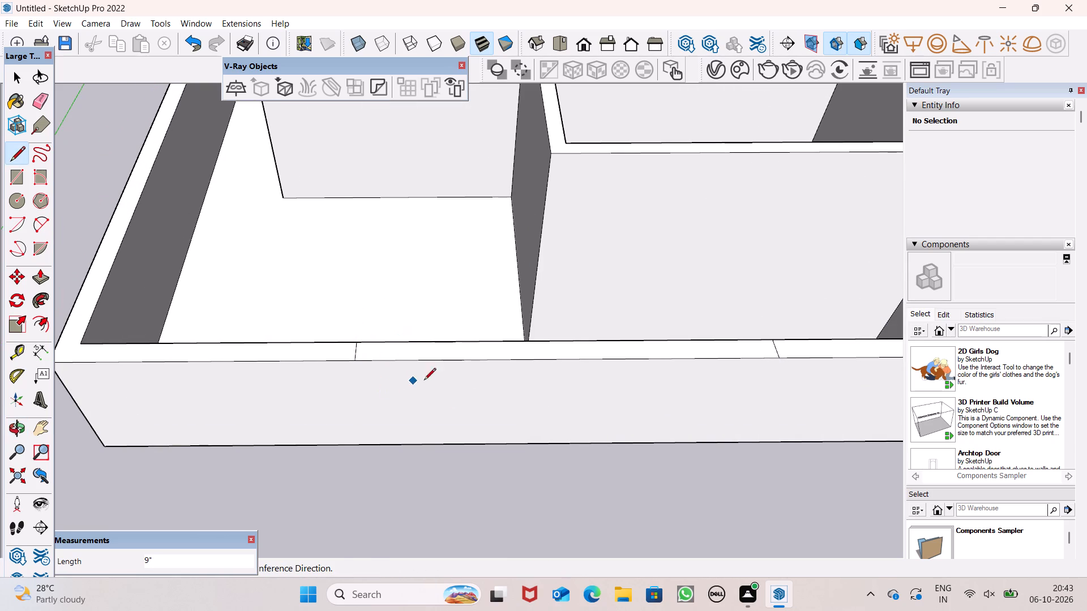
{"action": "scroll", "coordinate": [438, 365], "scroll_direction": "up", "scroll_amount": 2}
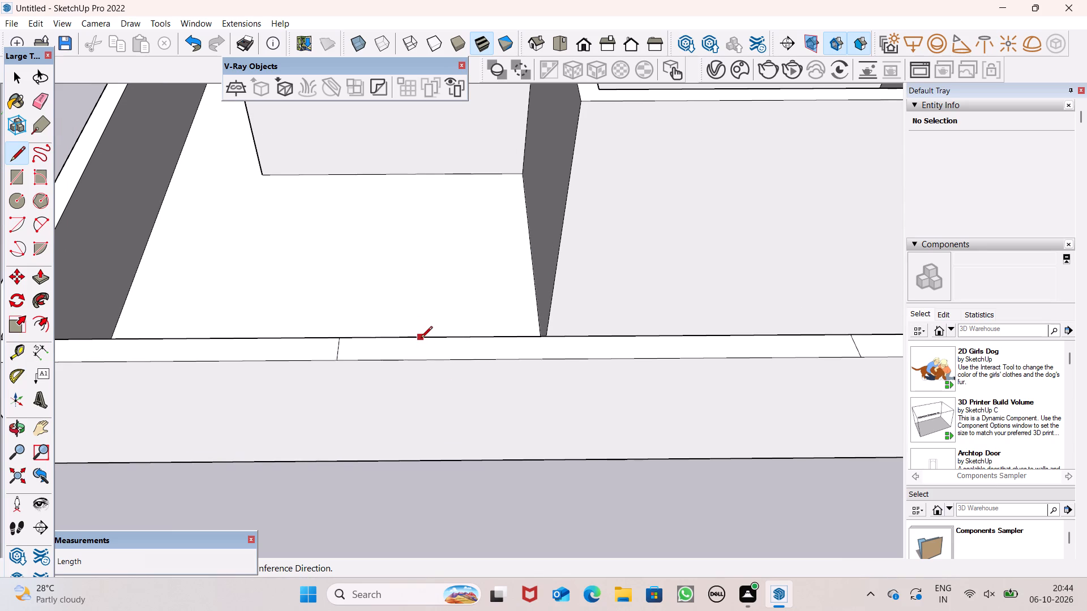
{"action": "left_click", "coordinate": [415, 339]}
{"action": "left_click", "coordinate": [412, 360]}
Draw a 9" line across the bottom wall's top face, just inward of the existing line in front of the small room.
{"action": "scroll", "coordinate": [369, 290], "scroll_direction": "down", "scroll_amount": 6}
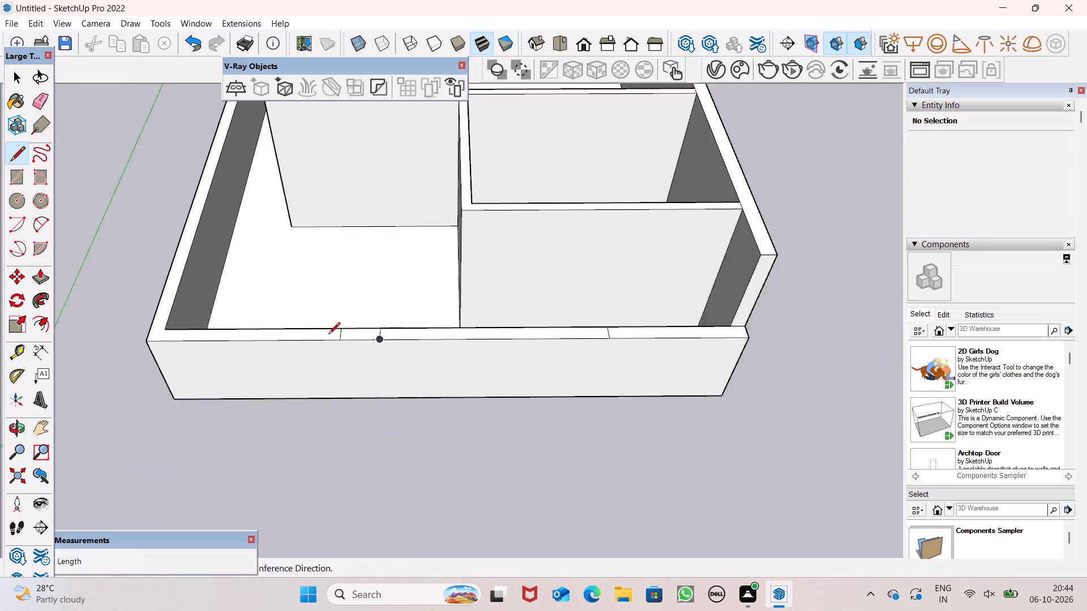
{"action": "scroll", "coordinate": [328, 335], "scroll_direction": "down", "scroll_amount": 1}
{"action": "scroll", "coordinate": [562, 341], "scroll_direction": "up", "scroll_amount": 2}
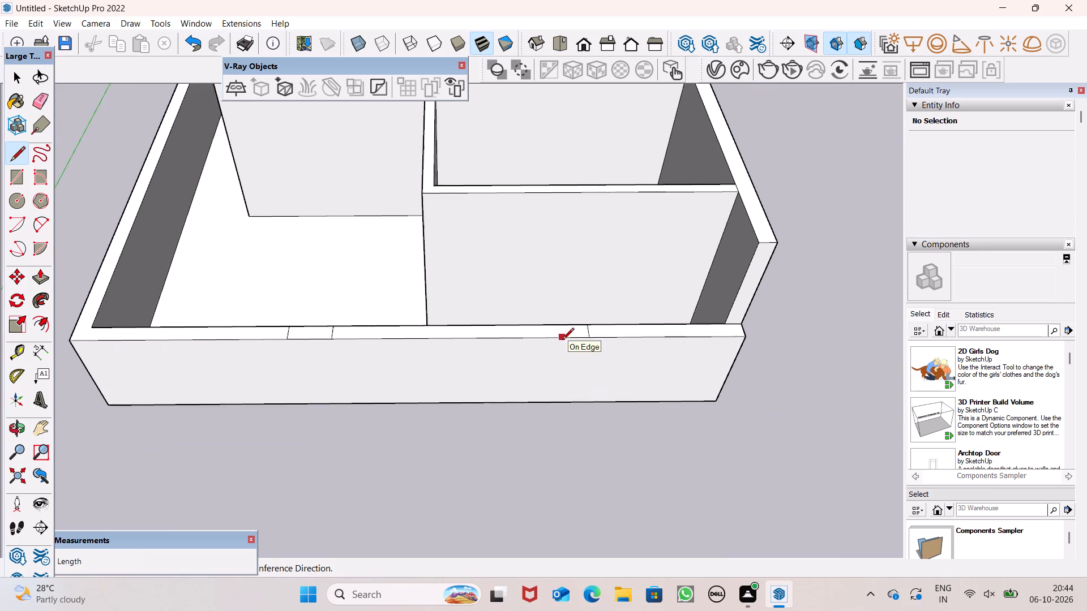
{"action": "scroll", "coordinate": [562, 341], "scroll_direction": "up", "scroll_amount": 1}
{"action": "left_click", "coordinate": [557, 324]}
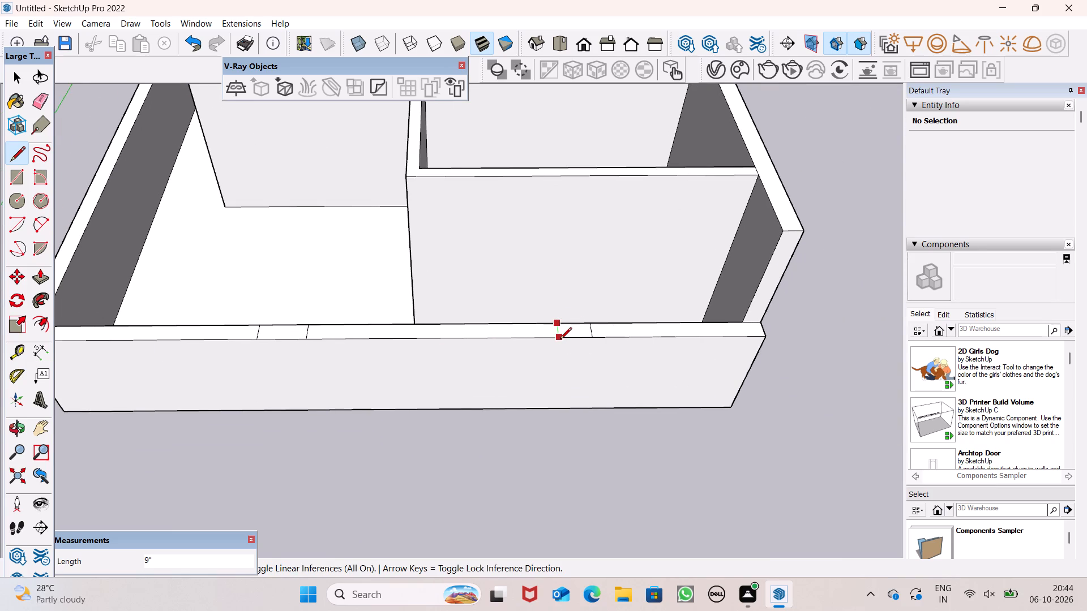
{"action": "left_click", "coordinate": [560, 340]}
{"action": "key", "text": "space"}
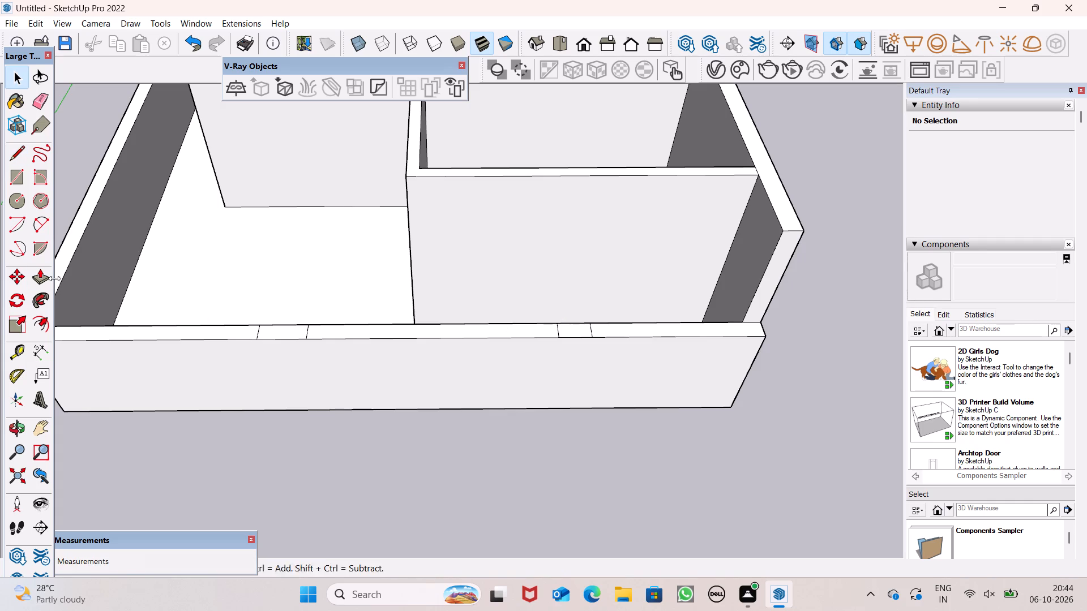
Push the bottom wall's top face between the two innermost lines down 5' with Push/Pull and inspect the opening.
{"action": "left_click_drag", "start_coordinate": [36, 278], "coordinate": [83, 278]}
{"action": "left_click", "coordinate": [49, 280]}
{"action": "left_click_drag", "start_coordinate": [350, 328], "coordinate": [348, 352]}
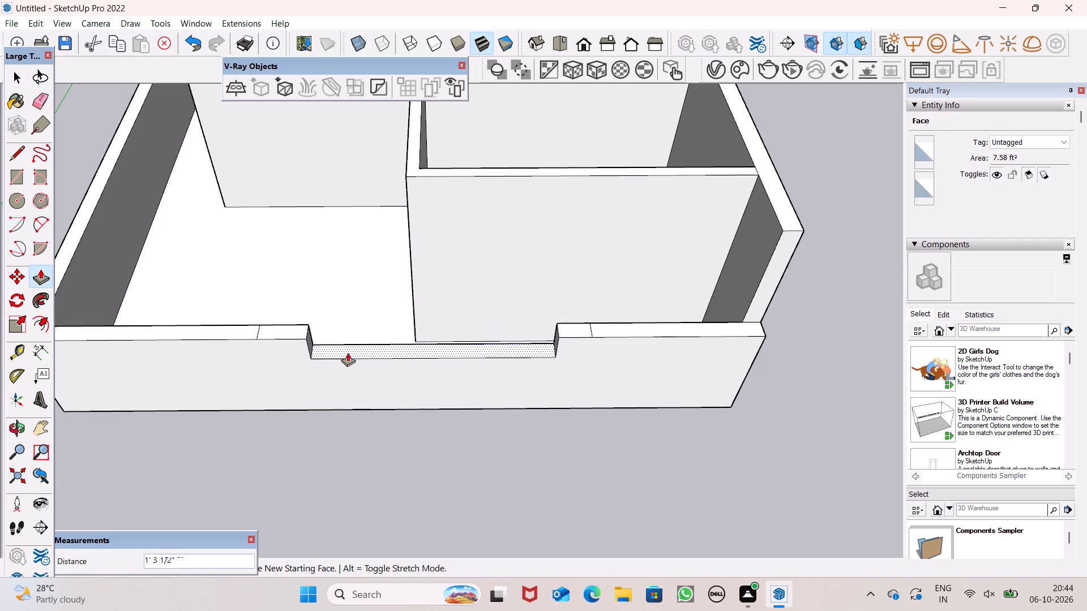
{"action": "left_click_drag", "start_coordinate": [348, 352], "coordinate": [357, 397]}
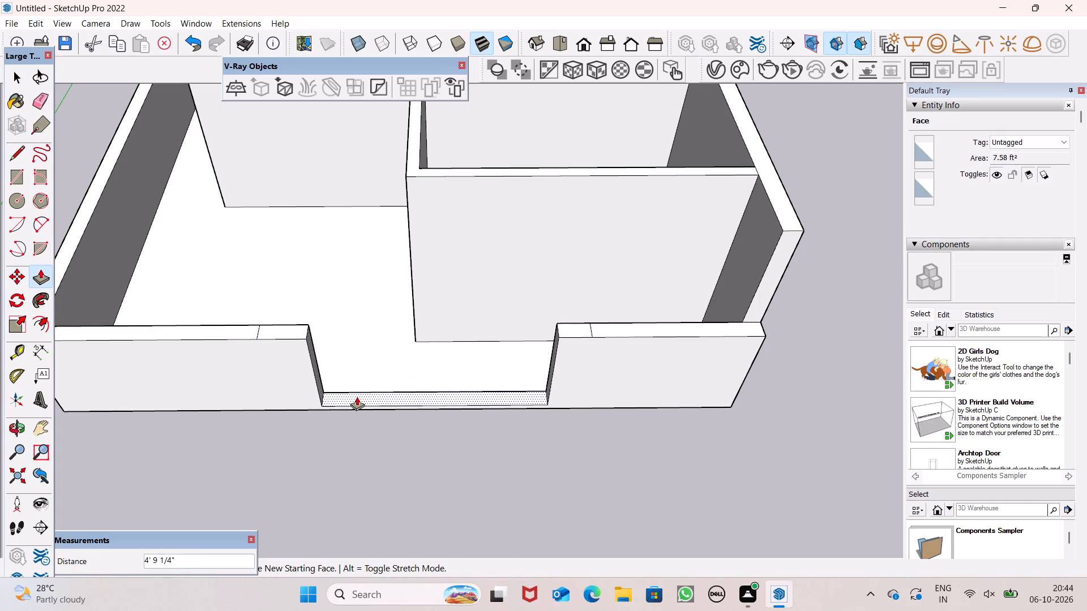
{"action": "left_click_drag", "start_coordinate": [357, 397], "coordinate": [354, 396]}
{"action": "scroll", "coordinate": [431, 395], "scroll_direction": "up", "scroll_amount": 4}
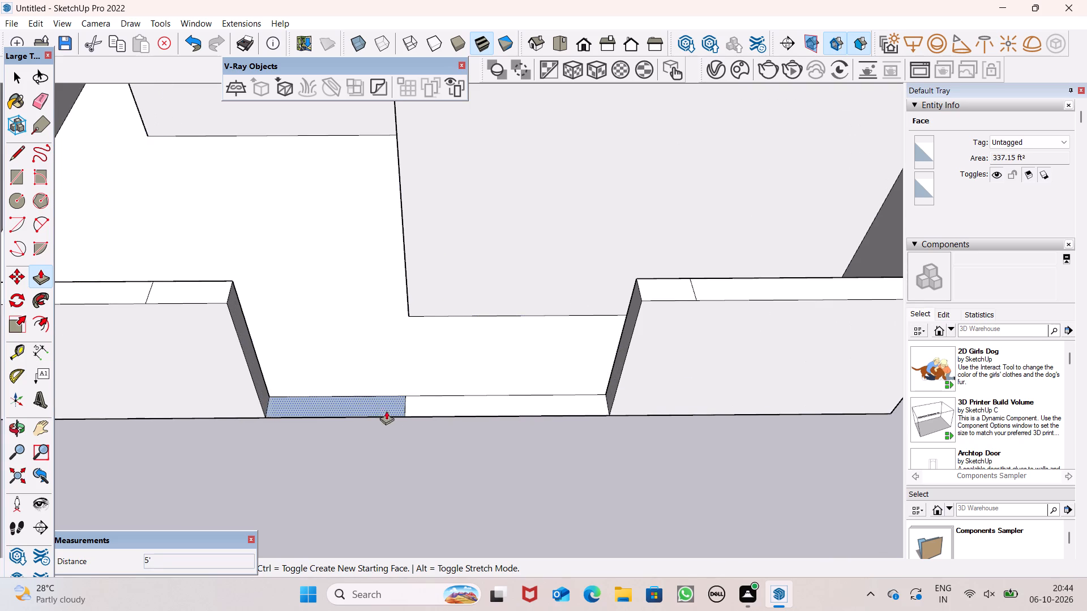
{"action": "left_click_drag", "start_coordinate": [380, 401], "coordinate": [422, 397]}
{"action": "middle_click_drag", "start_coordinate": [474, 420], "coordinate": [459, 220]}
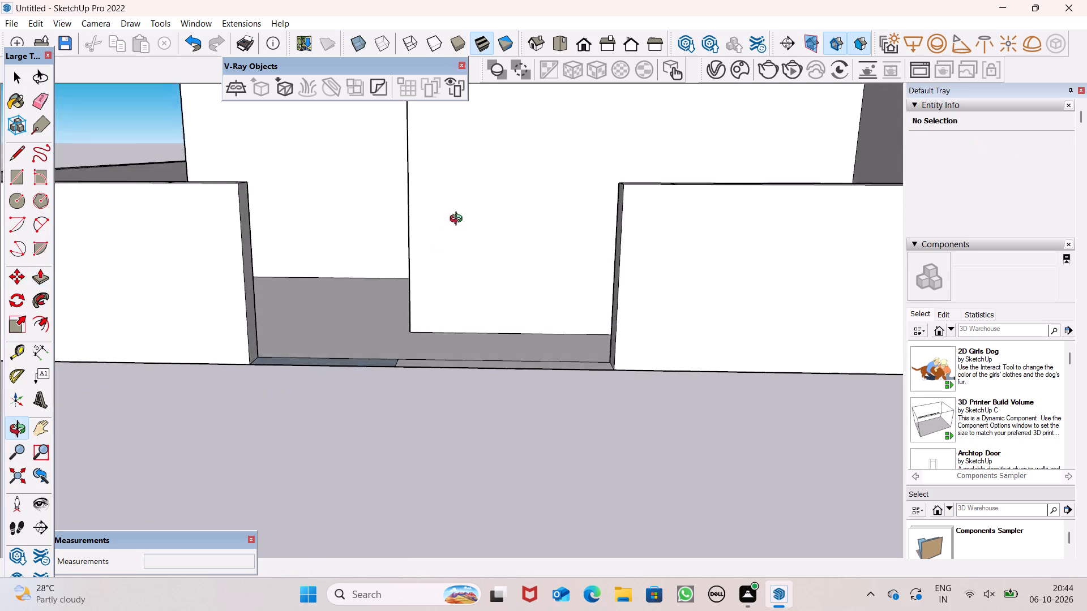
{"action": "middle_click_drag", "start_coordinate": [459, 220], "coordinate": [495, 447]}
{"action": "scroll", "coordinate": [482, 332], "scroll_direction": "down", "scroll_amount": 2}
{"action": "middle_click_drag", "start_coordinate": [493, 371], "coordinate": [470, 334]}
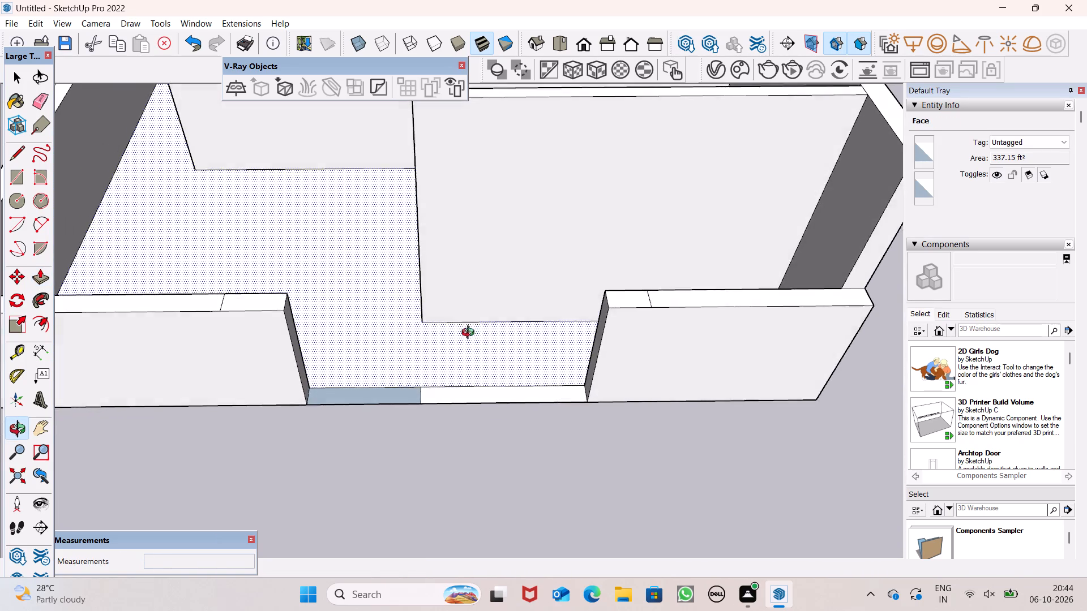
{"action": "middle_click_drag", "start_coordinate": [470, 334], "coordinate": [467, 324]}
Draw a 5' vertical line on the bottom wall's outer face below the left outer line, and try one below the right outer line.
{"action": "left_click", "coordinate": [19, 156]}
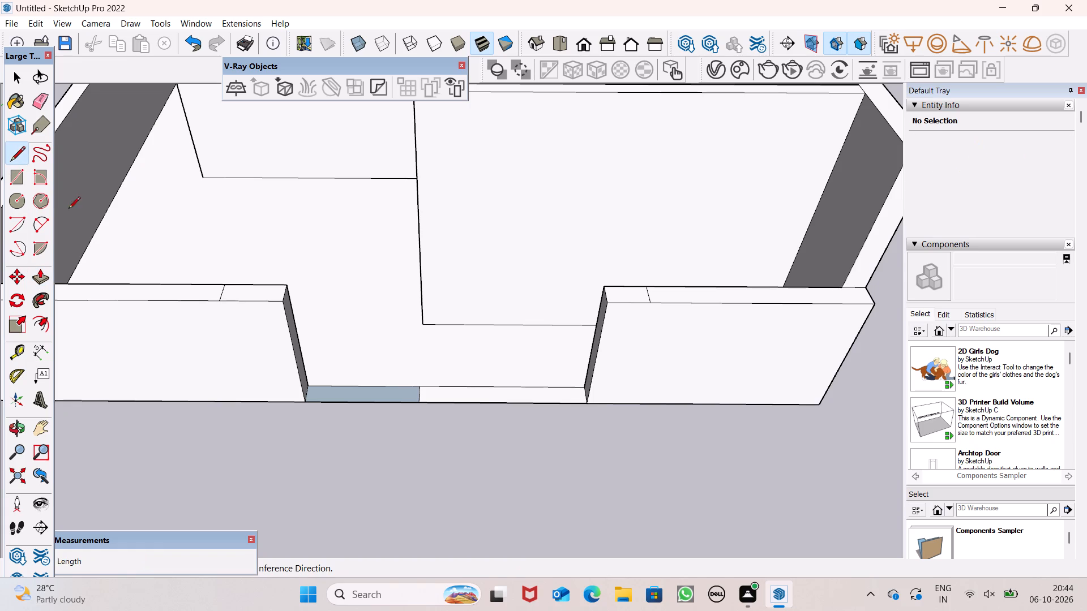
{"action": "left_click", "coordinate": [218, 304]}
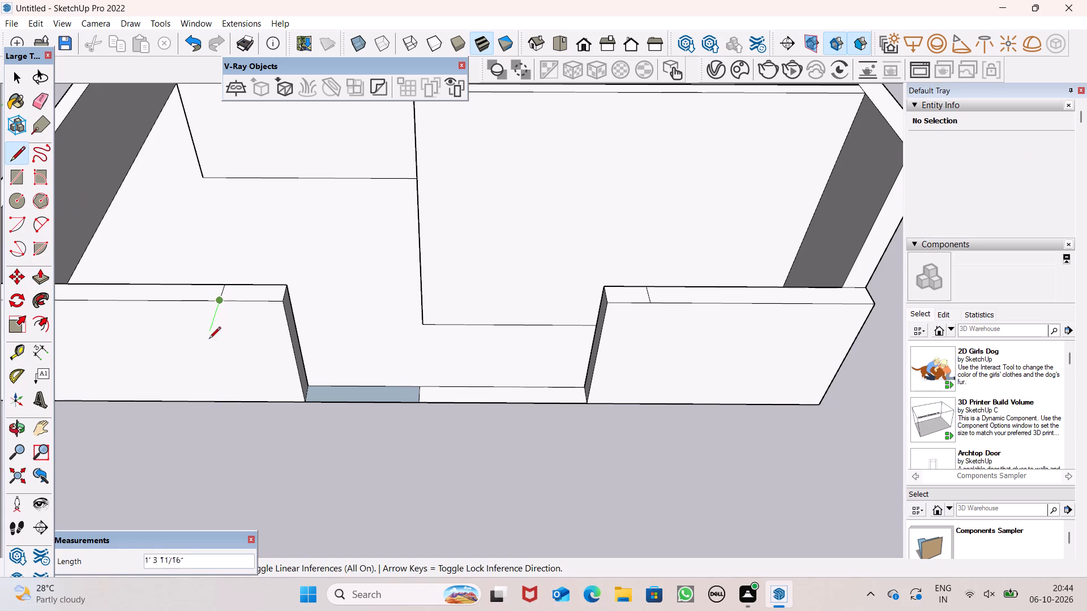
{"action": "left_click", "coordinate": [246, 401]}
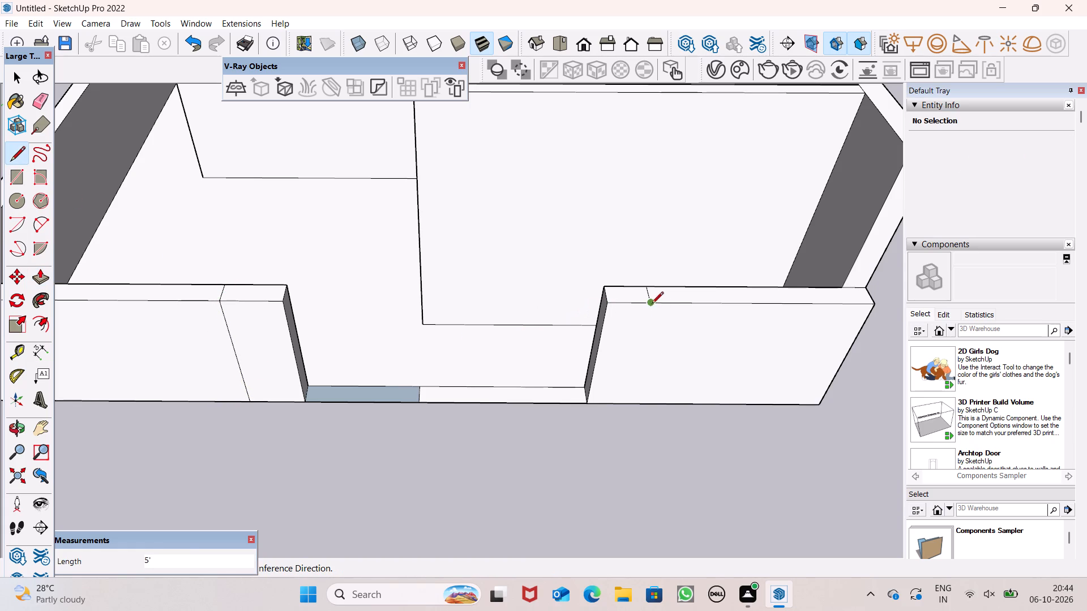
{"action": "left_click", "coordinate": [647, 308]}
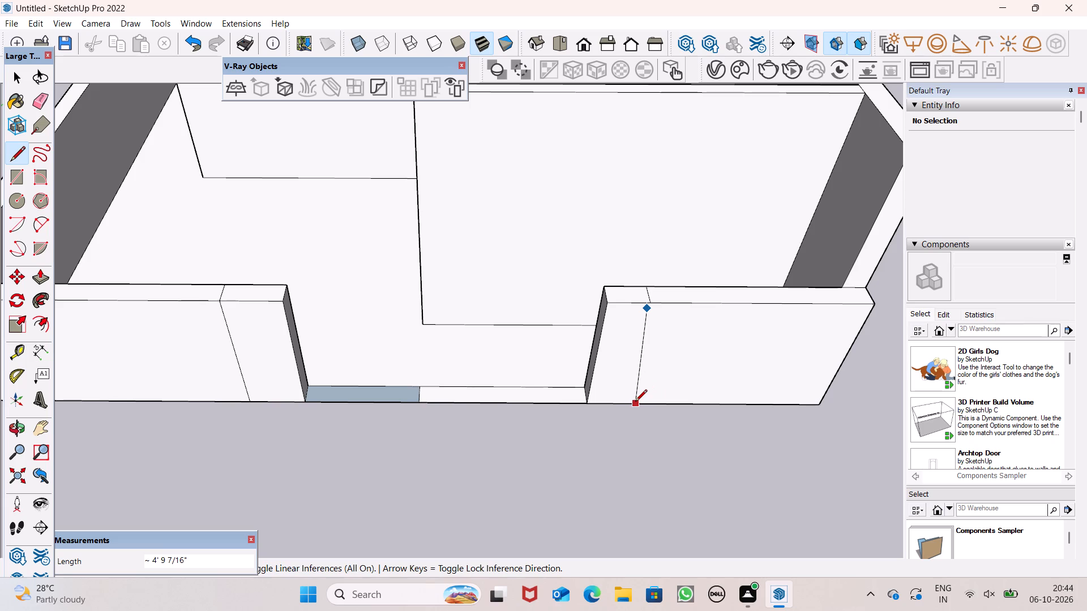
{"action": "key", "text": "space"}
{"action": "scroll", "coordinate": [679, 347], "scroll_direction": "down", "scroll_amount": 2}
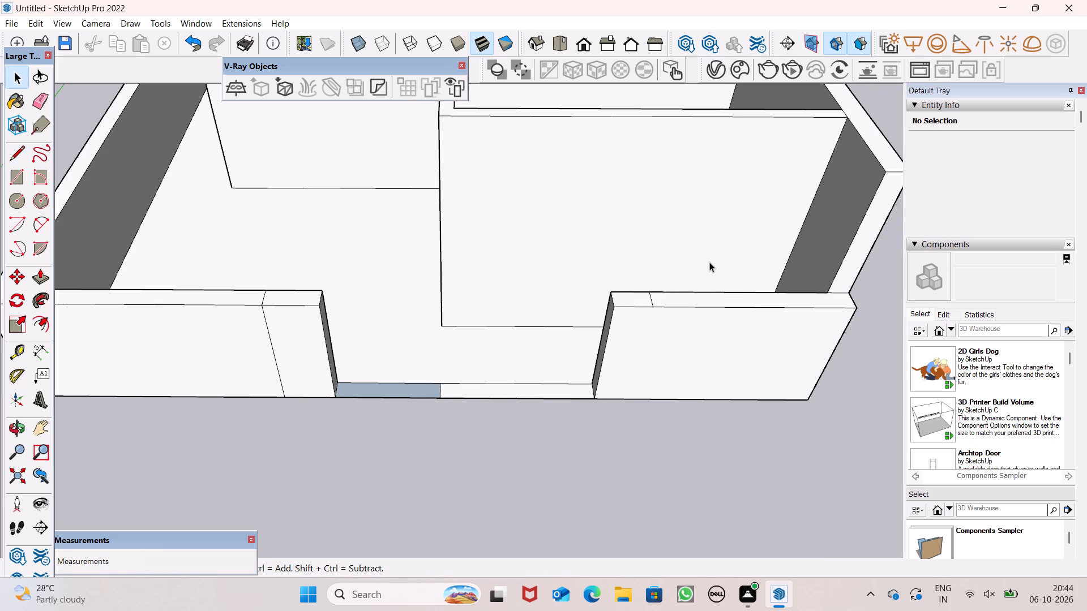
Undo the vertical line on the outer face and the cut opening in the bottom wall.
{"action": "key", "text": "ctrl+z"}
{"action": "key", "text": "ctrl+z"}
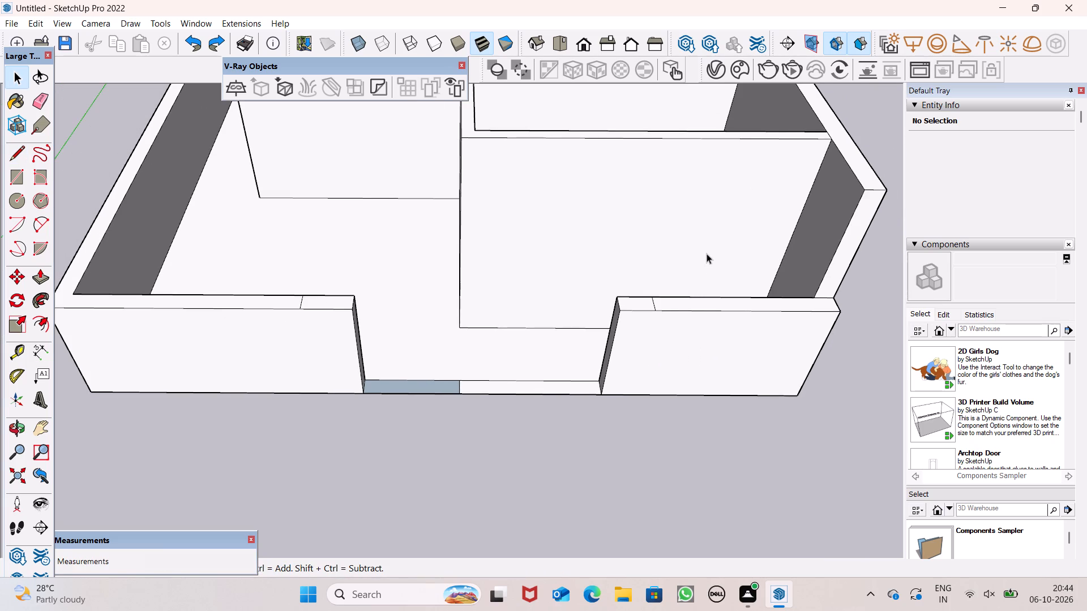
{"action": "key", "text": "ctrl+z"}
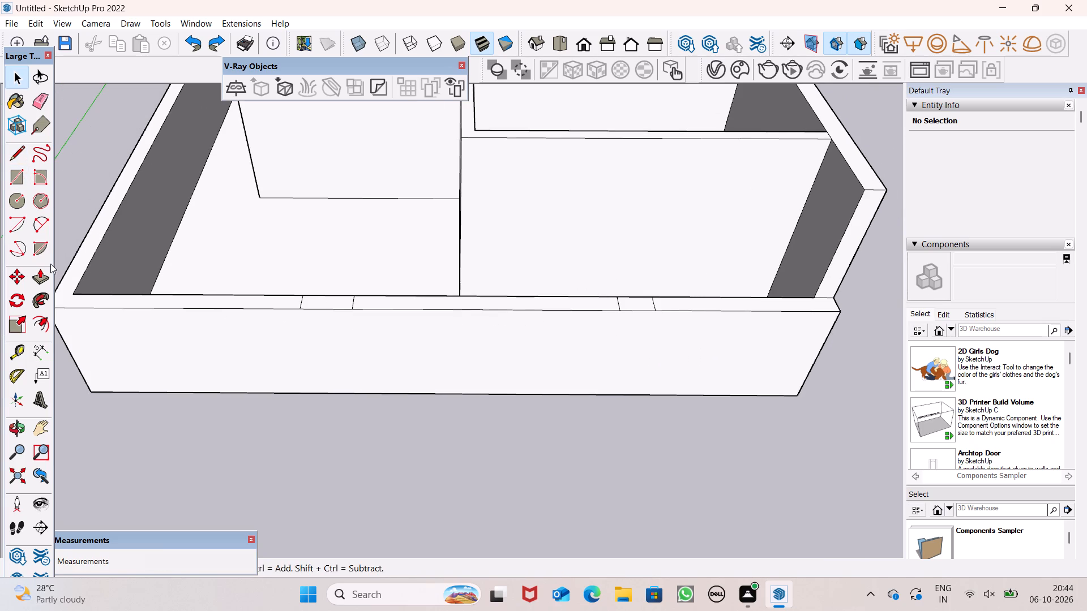
Push the bottom wall's top face between the two innermost lines down about 4' 11", leaving a low threshold.
{"action": "left_click", "coordinate": [39, 276]}
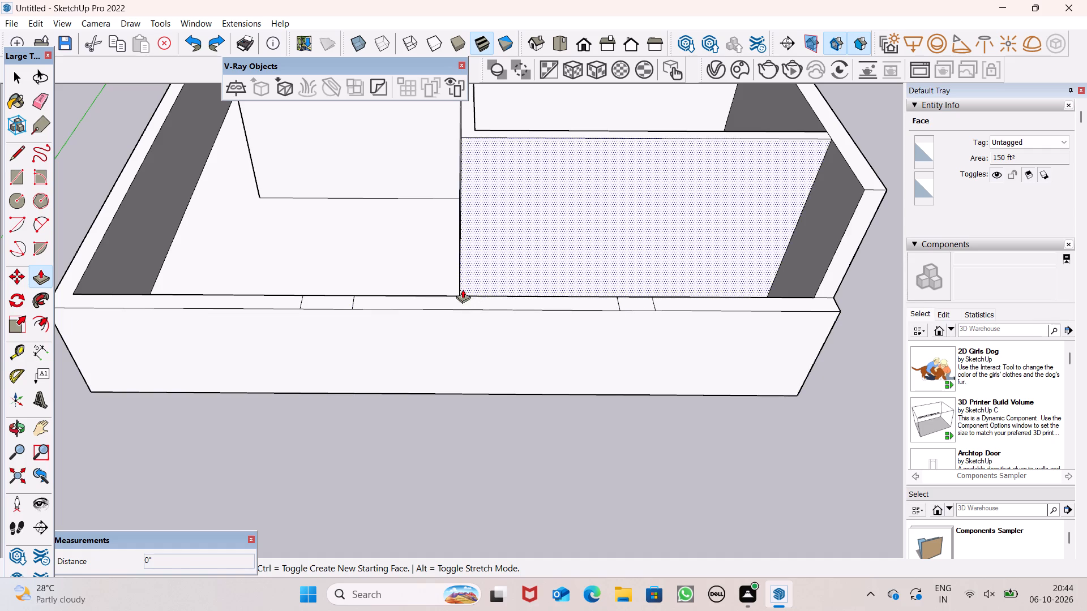
{"action": "left_click_drag", "start_coordinate": [461, 298], "coordinate": [459, 346]}
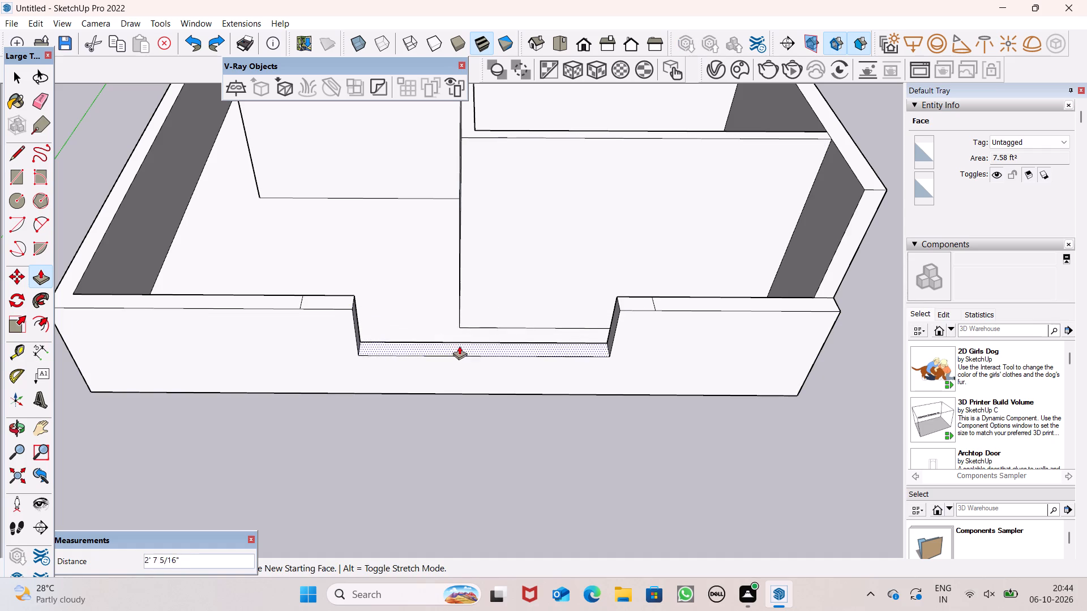
{"action": "left_click_drag", "start_coordinate": [459, 346], "coordinate": [460, 380]}
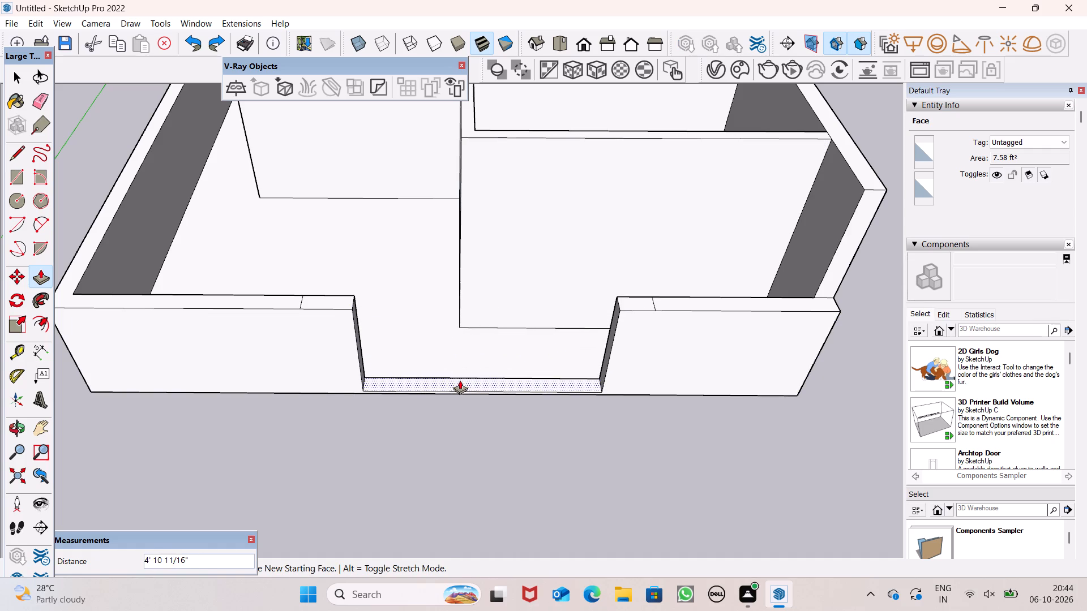
{"action": "left_click_drag", "start_coordinate": [460, 380], "coordinate": [460, 381]}
{"action": "key", "text": "space"}
Erase the two leftover 9" lines on the bottom wall's top face, one on each side of the opening.
{"action": "middle_click_drag", "start_coordinate": [571, 402], "coordinate": [521, 254]}
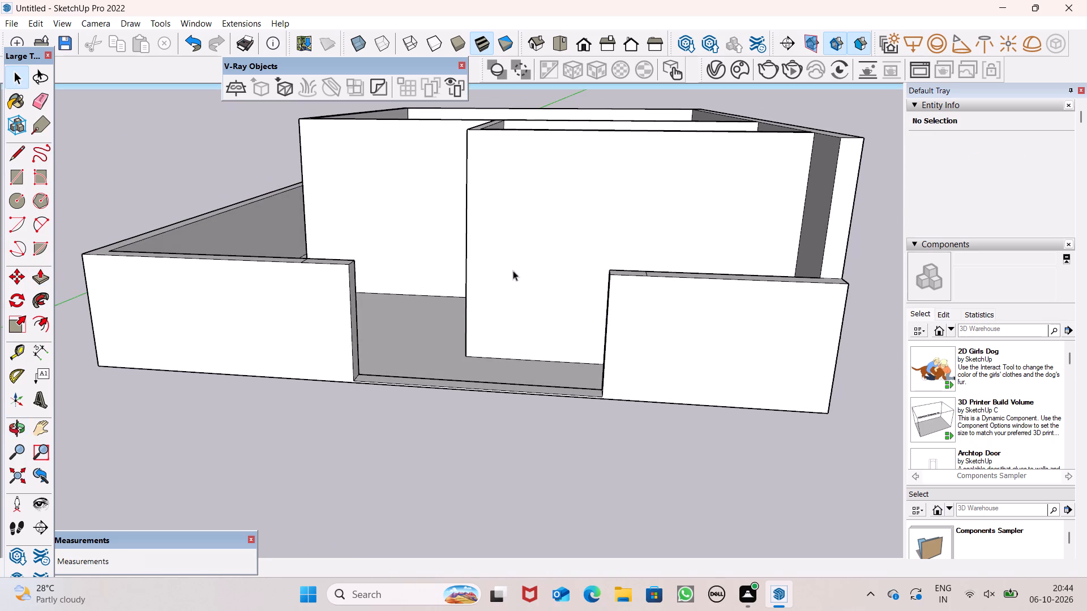
{"action": "scroll", "coordinate": [584, 266], "scroll_direction": "down", "scroll_amount": 4}
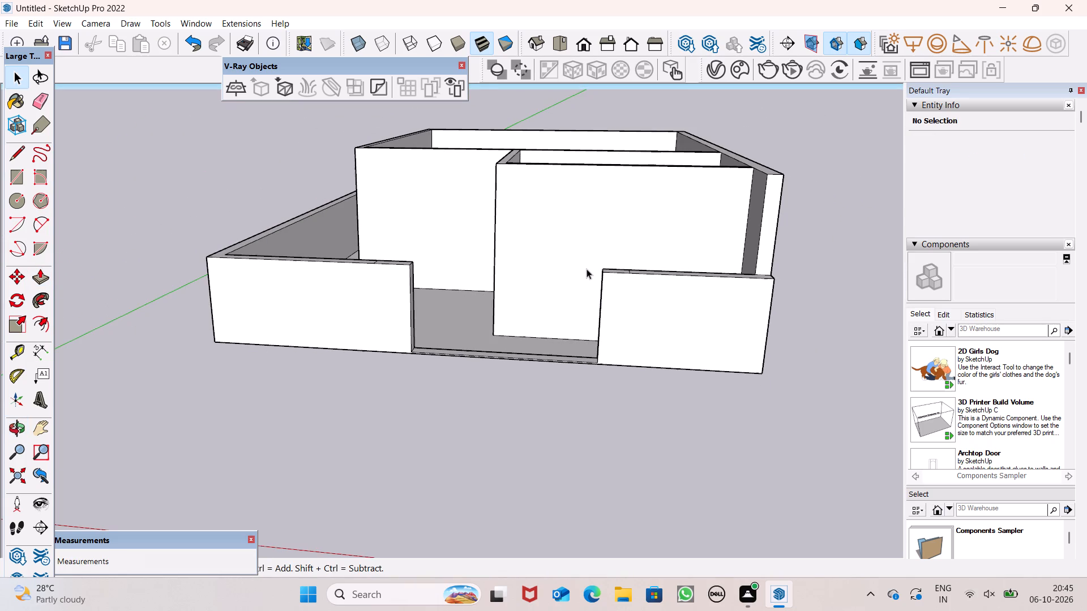
{"action": "middle_click_drag", "start_coordinate": [464, 292], "coordinate": [481, 394]}
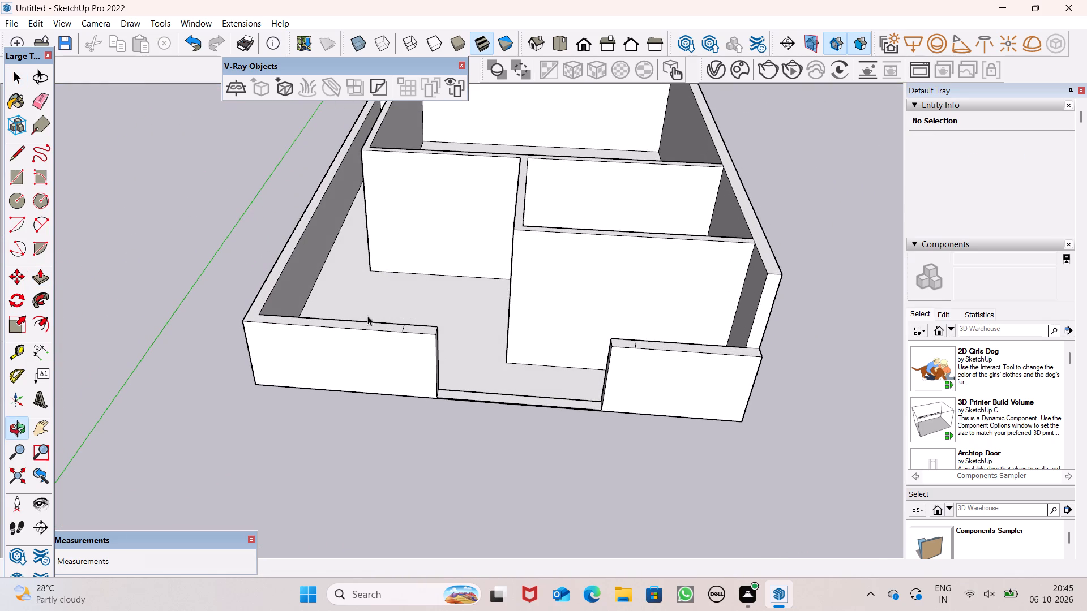
{"action": "left_click", "coordinate": [45, 100]}
{"action": "scroll", "coordinate": [333, 278], "scroll_direction": "up", "scroll_amount": 4}
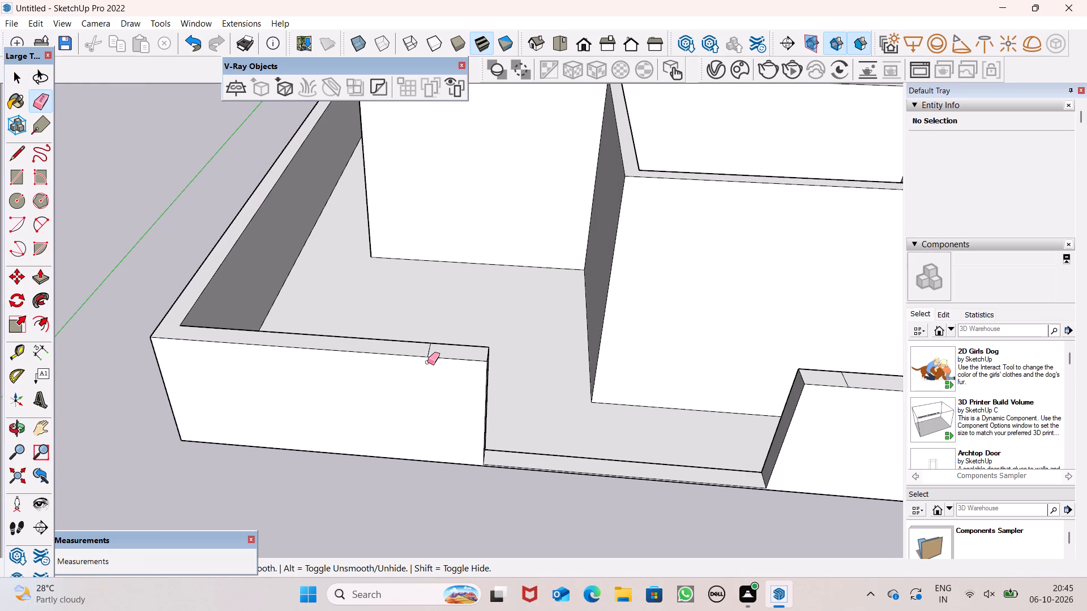
{"action": "left_click_drag", "start_coordinate": [427, 354], "coordinate": [439, 353]}
{"action": "scroll", "coordinate": [434, 321], "scroll_direction": "down", "scroll_amount": 5}
{"action": "scroll", "coordinate": [658, 347], "scroll_direction": "up", "scroll_amount": 5}
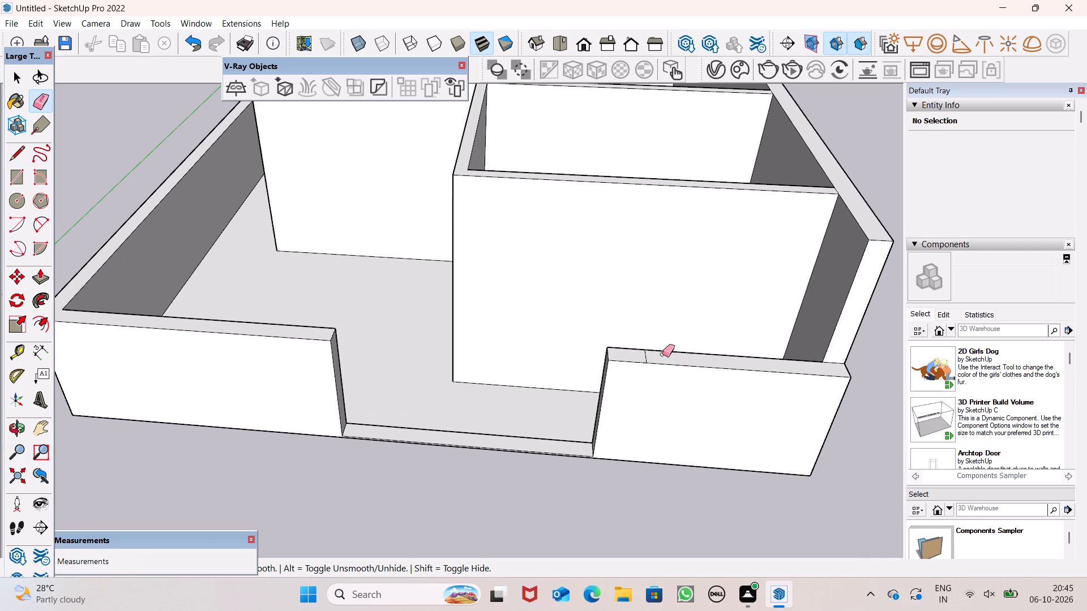
{"action": "left_click_drag", "start_coordinate": [638, 359], "coordinate": [655, 359]}
{"action": "scroll", "coordinate": [666, 336], "scroll_direction": "down", "scroll_amount": 5}
{"action": "key", "text": "space"}
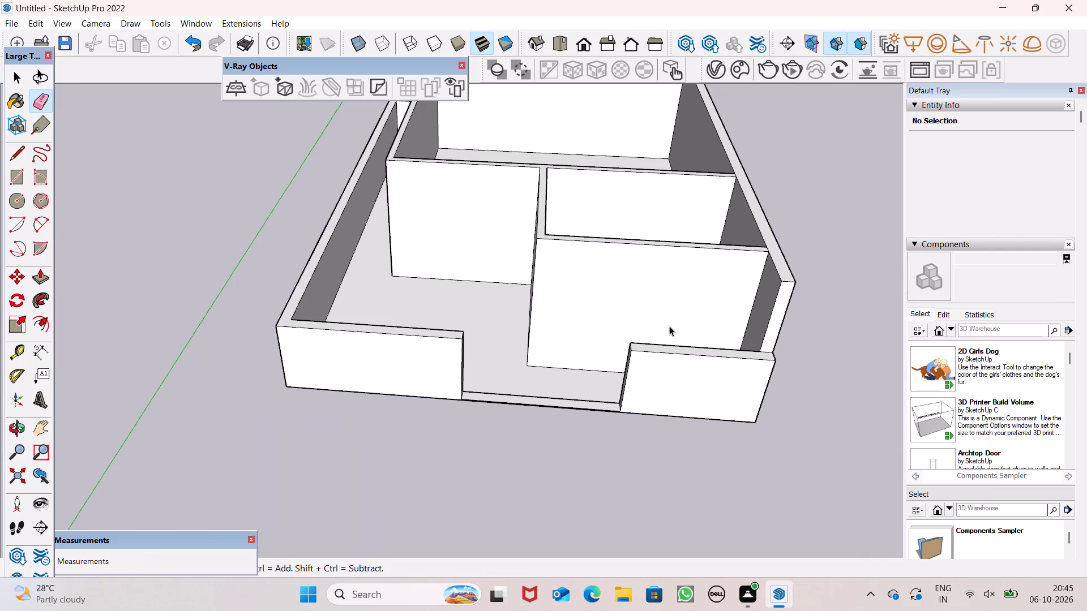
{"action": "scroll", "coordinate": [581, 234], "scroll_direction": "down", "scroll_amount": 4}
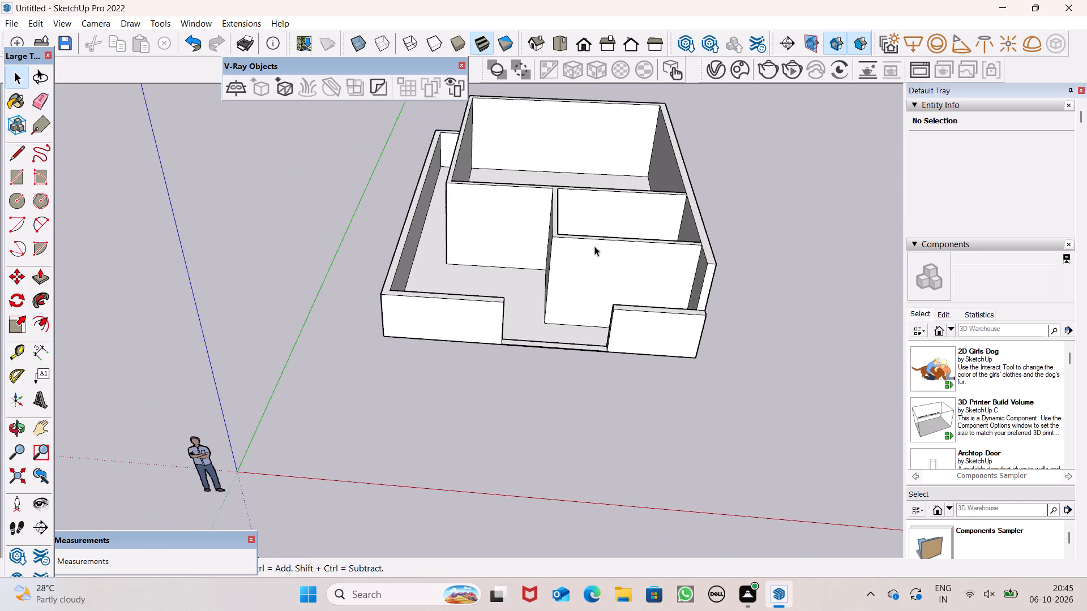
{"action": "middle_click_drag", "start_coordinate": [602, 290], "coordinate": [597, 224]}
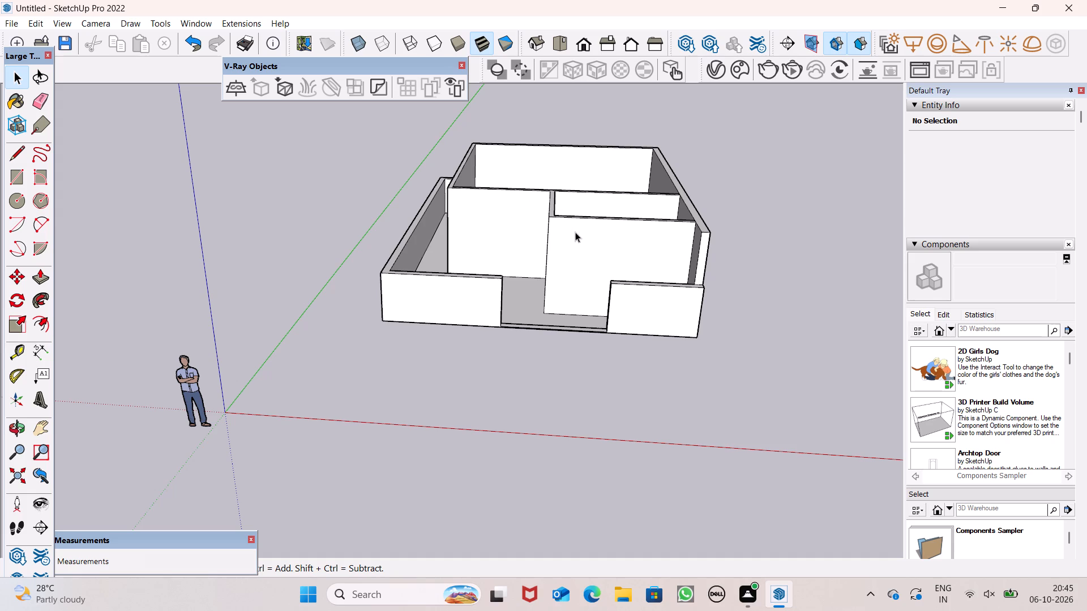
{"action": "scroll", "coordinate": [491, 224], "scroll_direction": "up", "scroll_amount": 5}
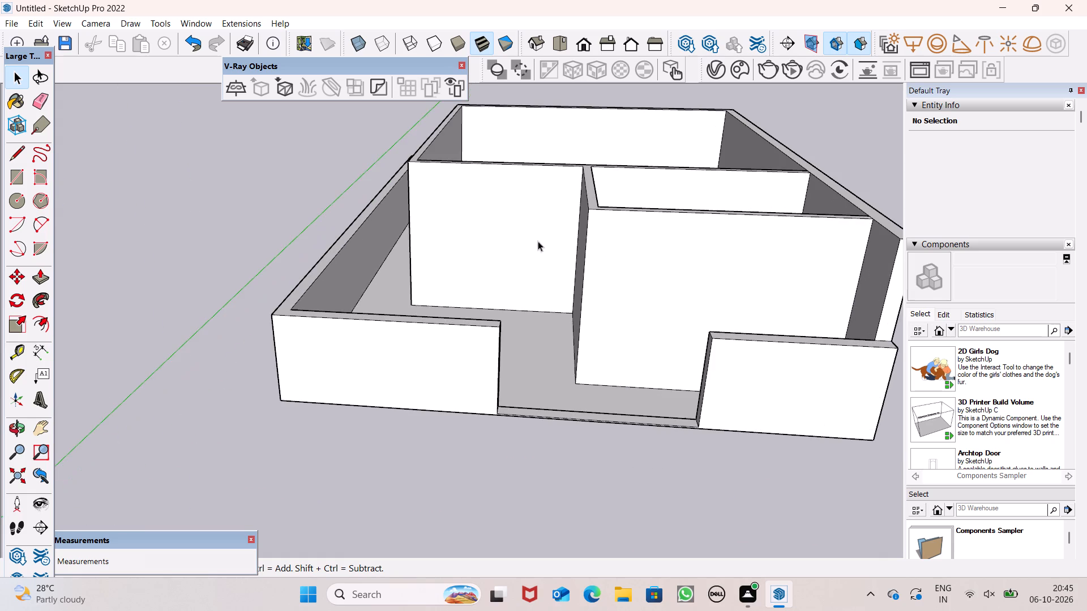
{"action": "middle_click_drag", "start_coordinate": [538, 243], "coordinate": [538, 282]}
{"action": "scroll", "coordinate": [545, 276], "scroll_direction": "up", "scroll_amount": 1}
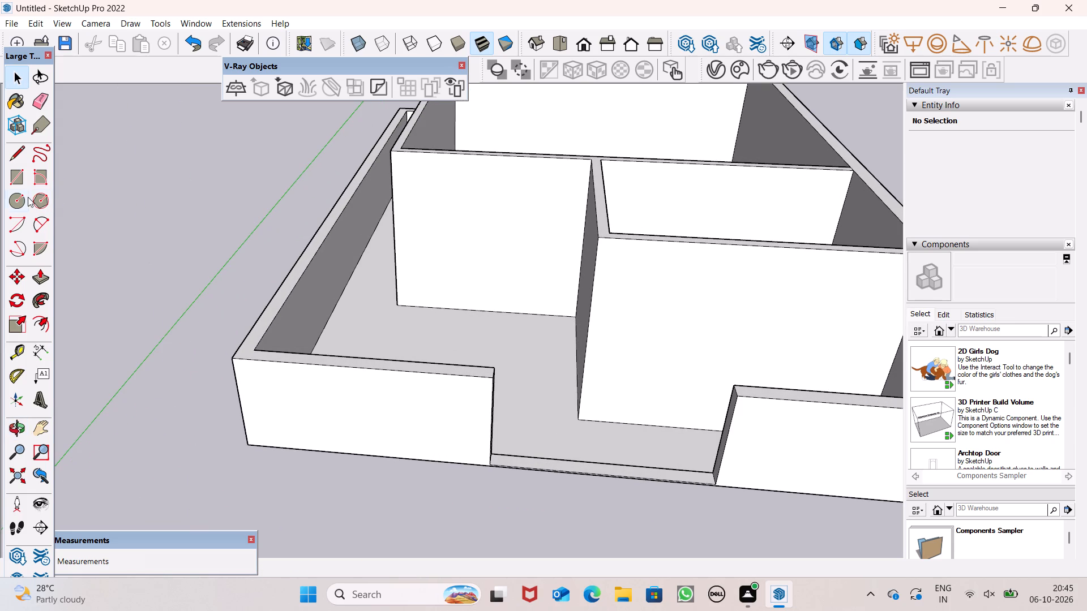
Draw a 4' by 7' door rectangle standing on the floor edge of the partition face behind the front open area.
{"action": "left_click", "coordinate": [21, 185]}
{"action": "scroll", "coordinate": [489, 296], "scroll_direction": "up", "scroll_amount": 4}
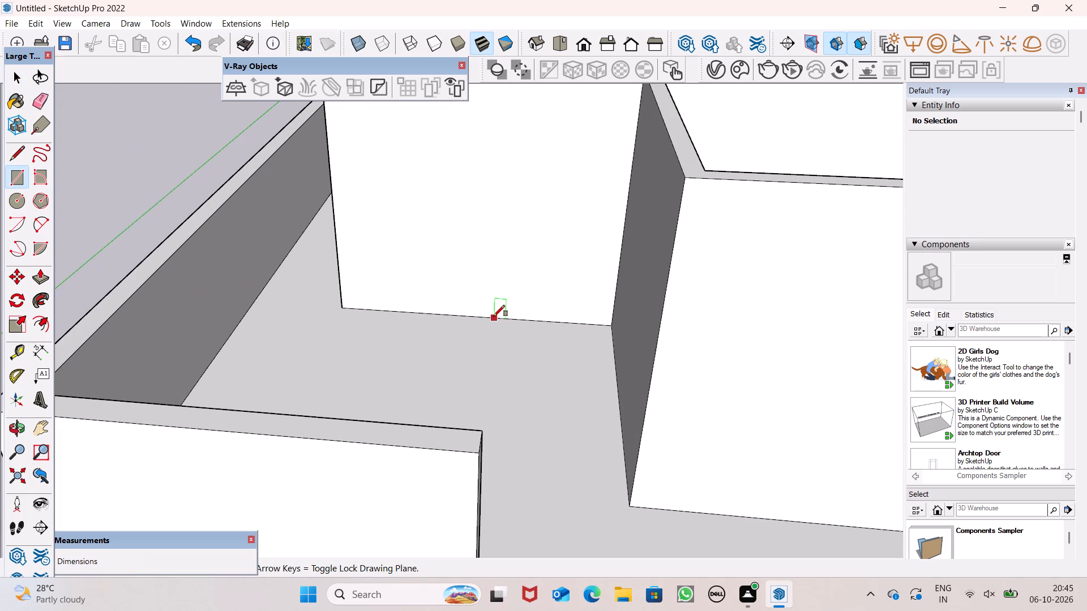
{"action": "left_click", "coordinate": [478, 317]}
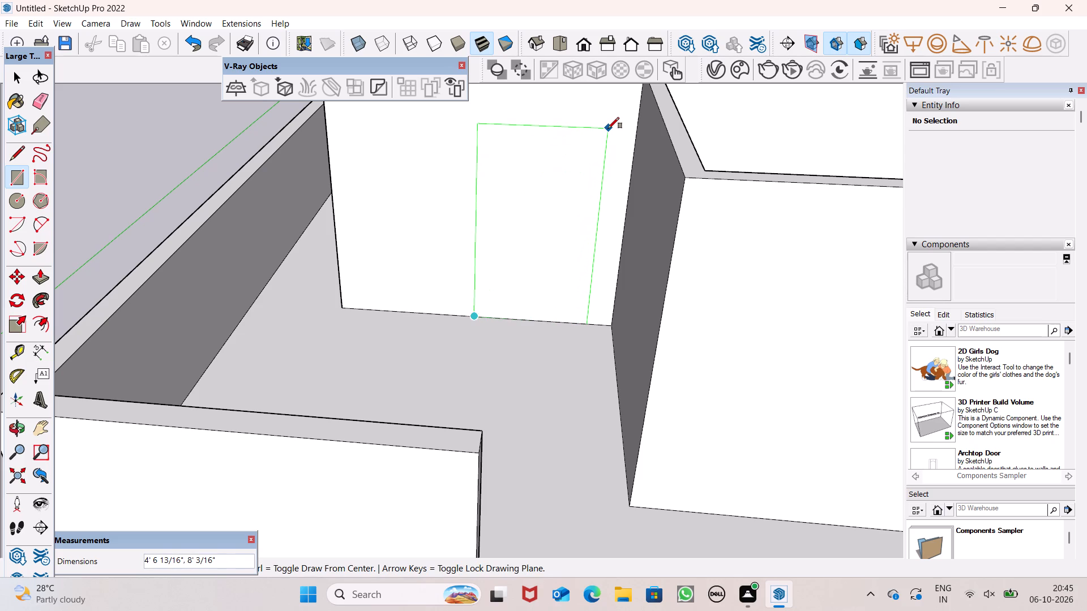
{"action": "type", "text": "4'"}
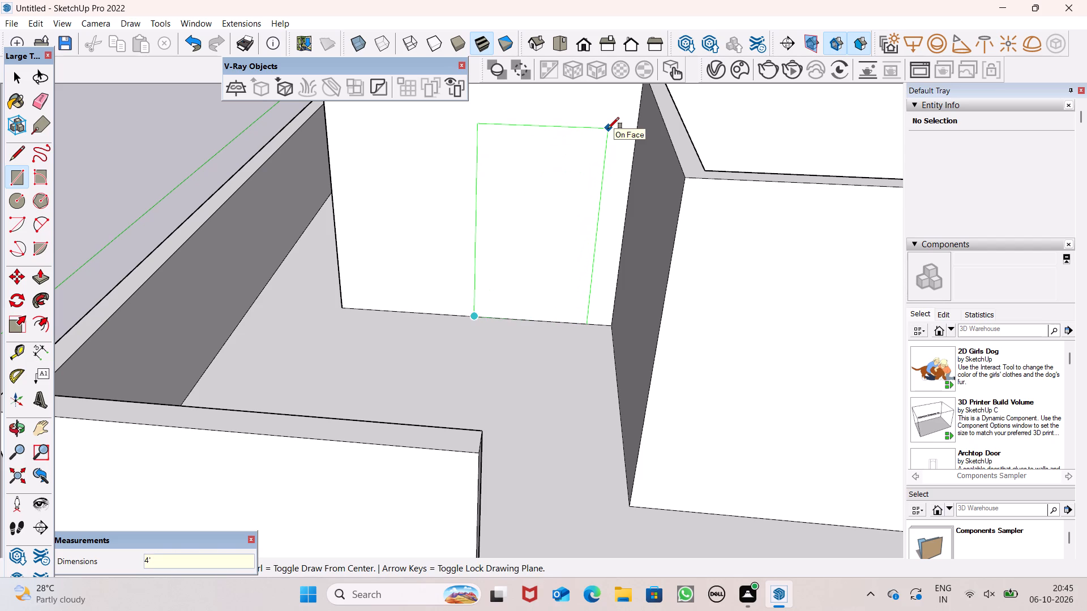
{"action": "key", "text": "comma"}
{"action": "type", "text": "7'"}
{"action": "key", "text": "Return"}
{"action": "key", "text": "space"}
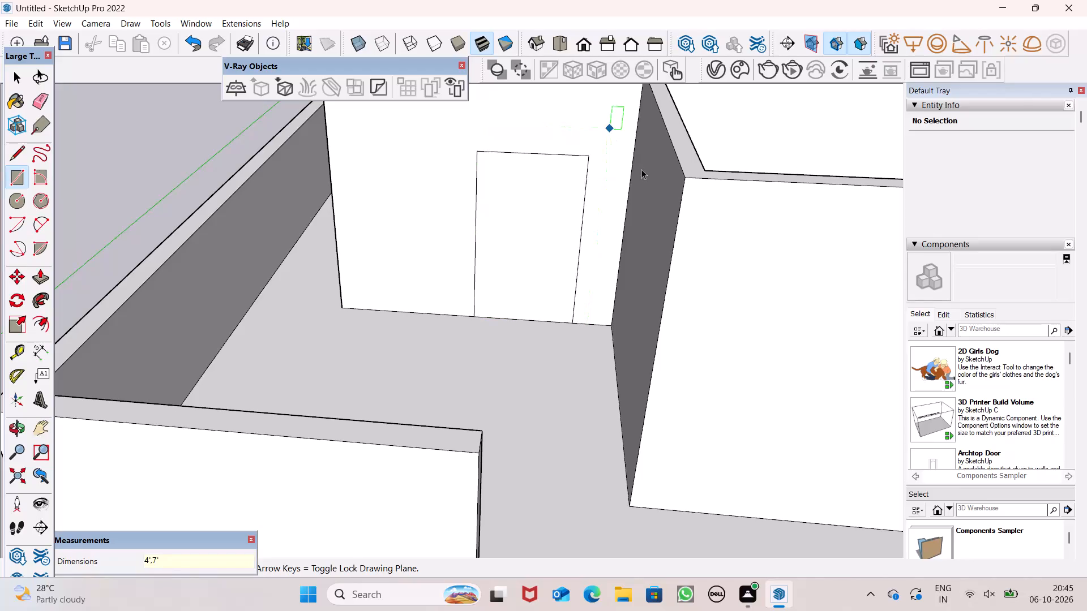
Select the door rectangle with its edges and move it slightly along the wall base toward the inner corner with the adjoining partition.
{"action": "scroll", "coordinate": [615, 189], "scroll_direction": "down", "scroll_amount": 3}
{"action": "double_click", "coordinate": [551, 202]}
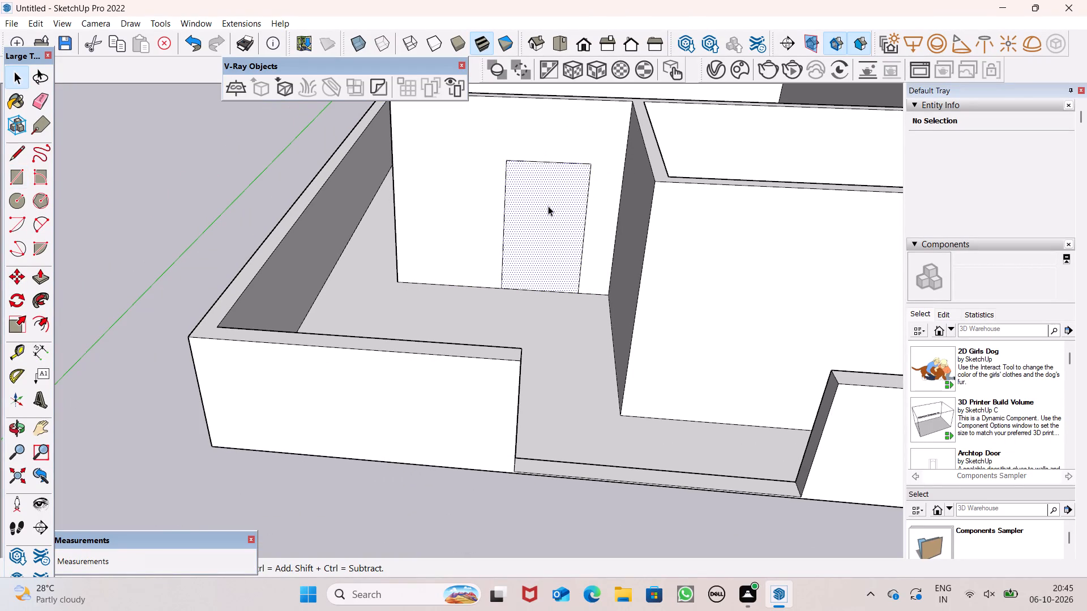
{"action": "double_click", "coordinate": [554, 206]}
{"action": "key", "text": "m"}
{"action": "key", "text": "Return"}
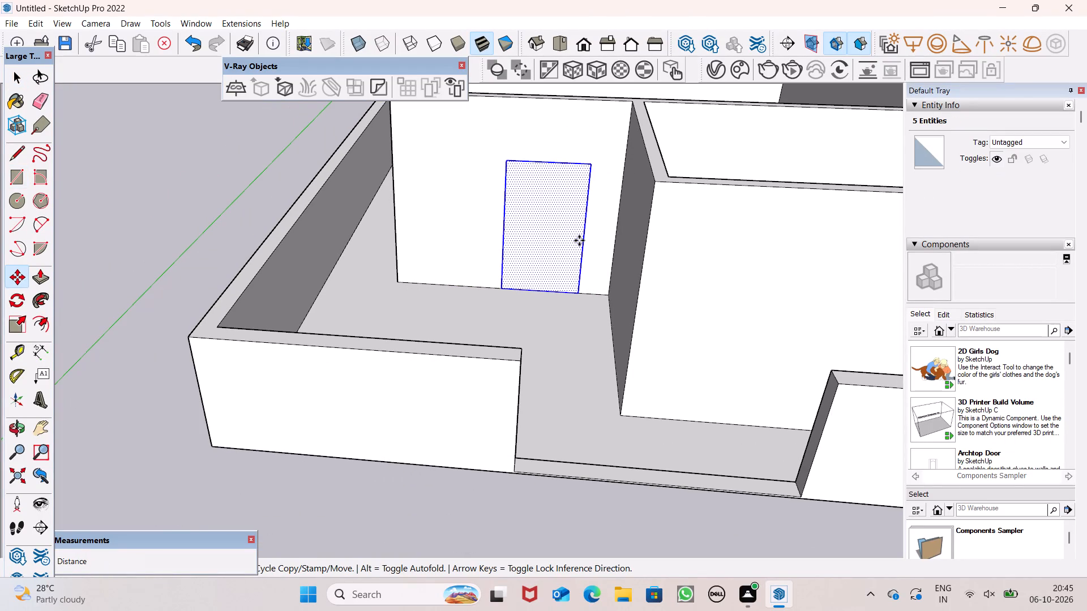
{"action": "left_click_drag", "start_coordinate": [562, 243], "coordinate": [577, 249]}
{"action": "key", "text": "space"}
{"action": "left_click", "coordinate": [156, 161]}
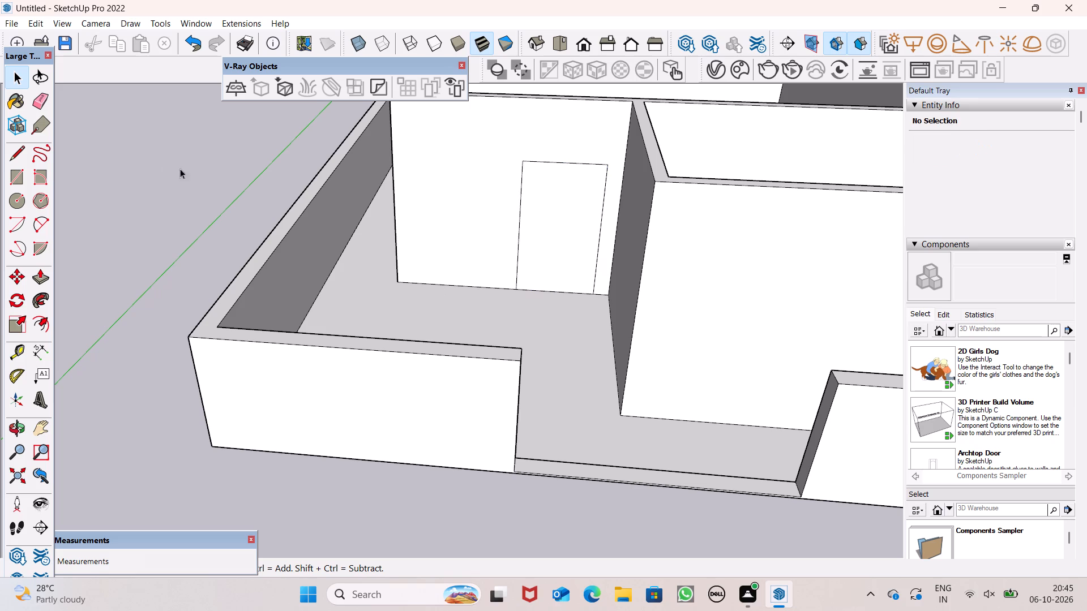
Draw a window rectangle about 3' 10" wide and 5' 5" high on the same partition face, between the door outline and the wall's free end.
{"action": "left_click", "coordinate": [19, 179]}
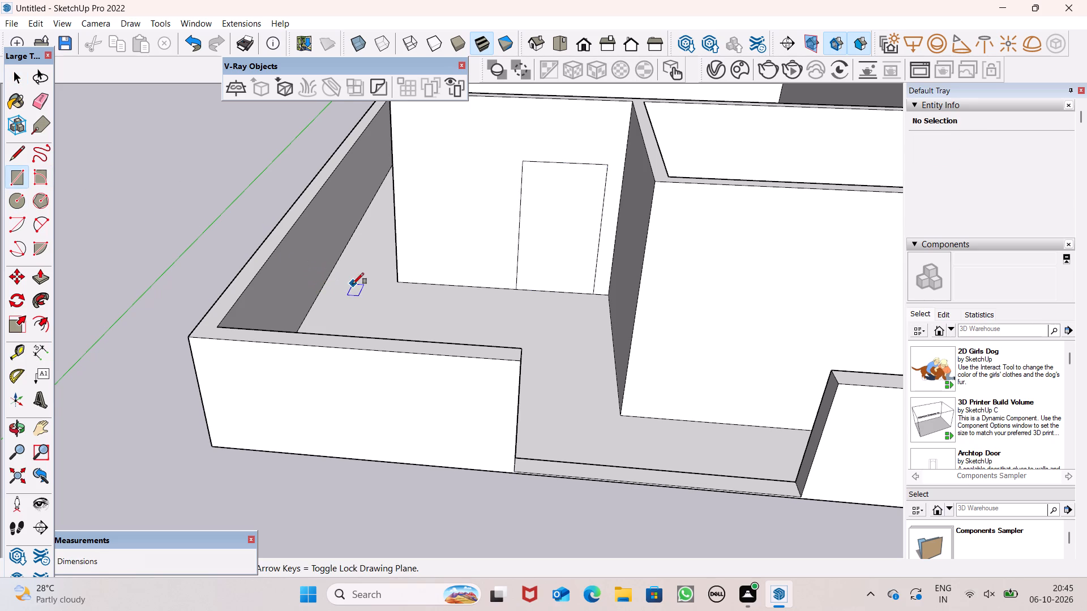
{"action": "scroll", "coordinate": [353, 285], "scroll_direction": "down", "scroll_amount": 1}
{"action": "scroll", "coordinate": [443, 145], "scroll_direction": "up", "scroll_amount": 1}
{"action": "scroll", "coordinate": [446, 189], "scroll_direction": "down", "scroll_amount": 2}
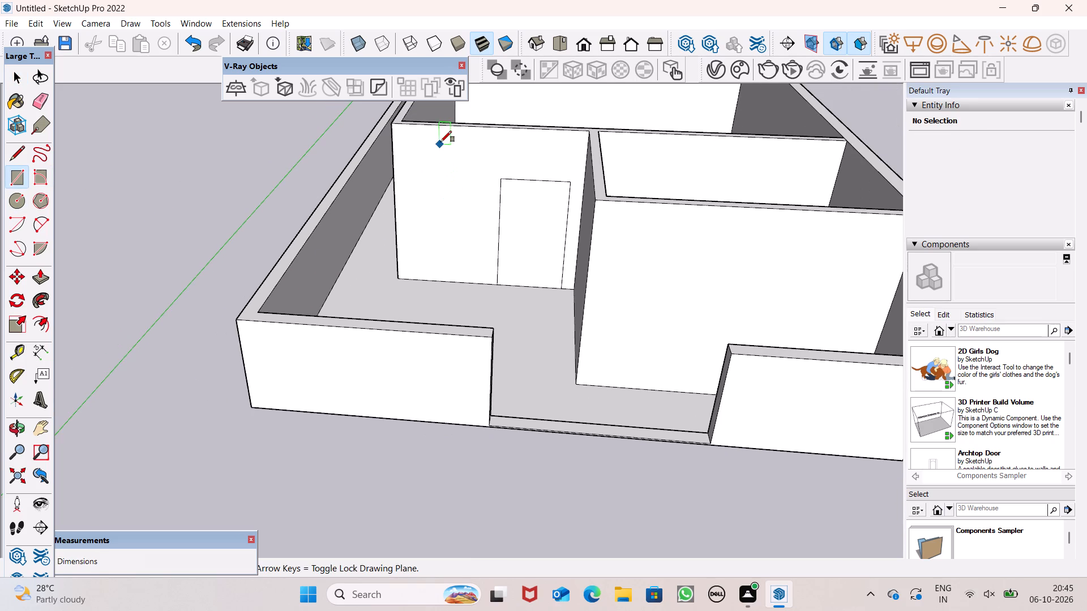
{"action": "scroll", "coordinate": [440, 133], "scroll_direction": "up", "scroll_amount": 5}
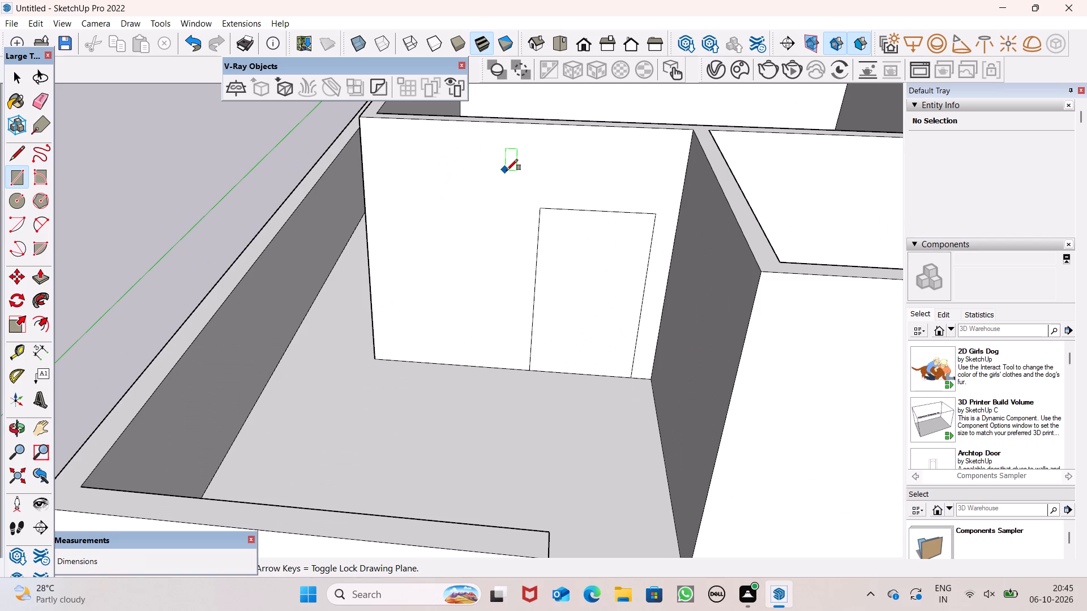
{"action": "scroll", "coordinate": [507, 170], "scroll_direction": "up", "scroll_amount": 1}
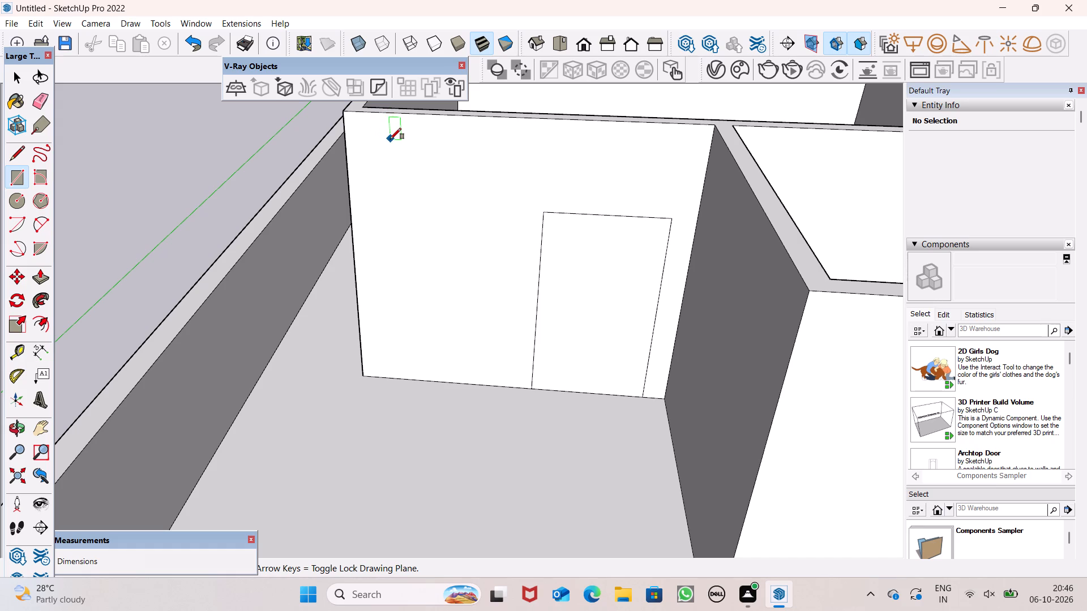
{"action": "left_click", "coordinate": [386, 128]}
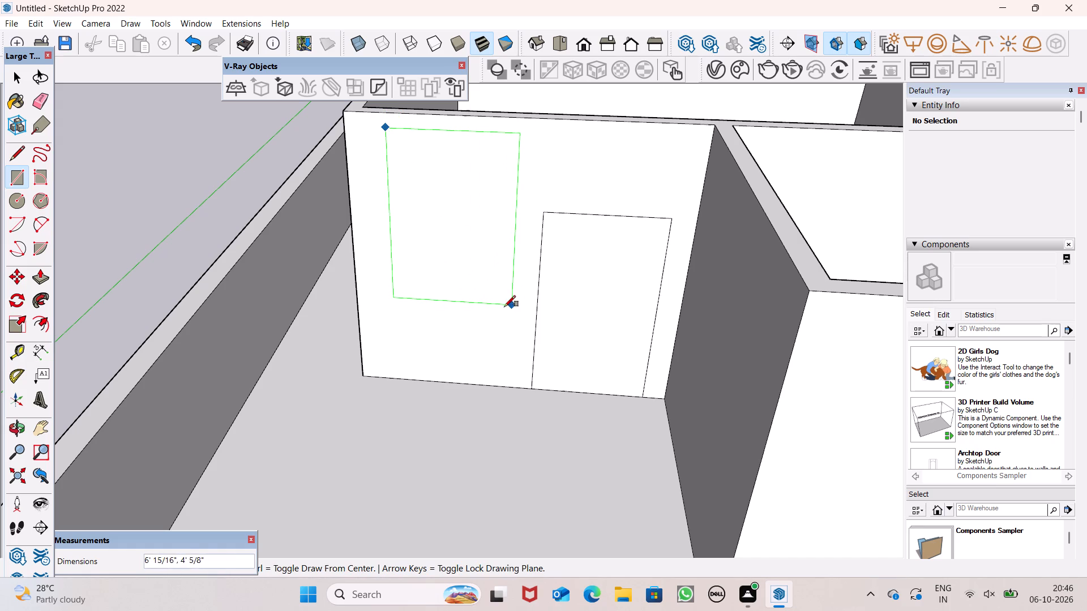
{"action": "left_click", "coordinate": [502, 290]}
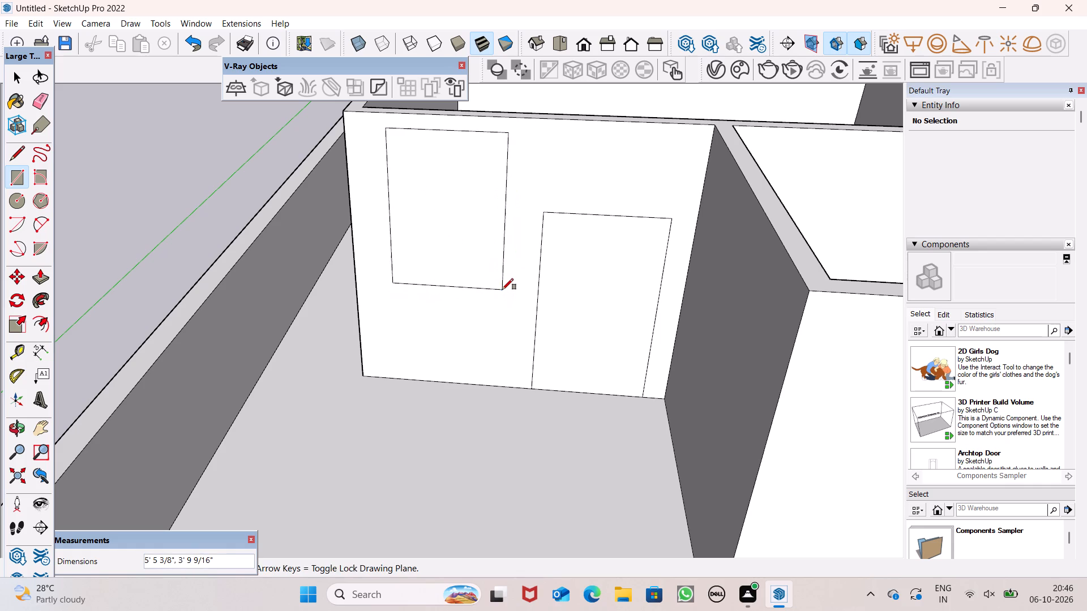
Select the window rectangle with its edges and move it slightly down and toward the wall's free end.
{"action": "key", "text": "space"}
{"action": "double_click", "coordinate": [465, 263]}
{"action": "double_click", "coordinate": [465, 265]}
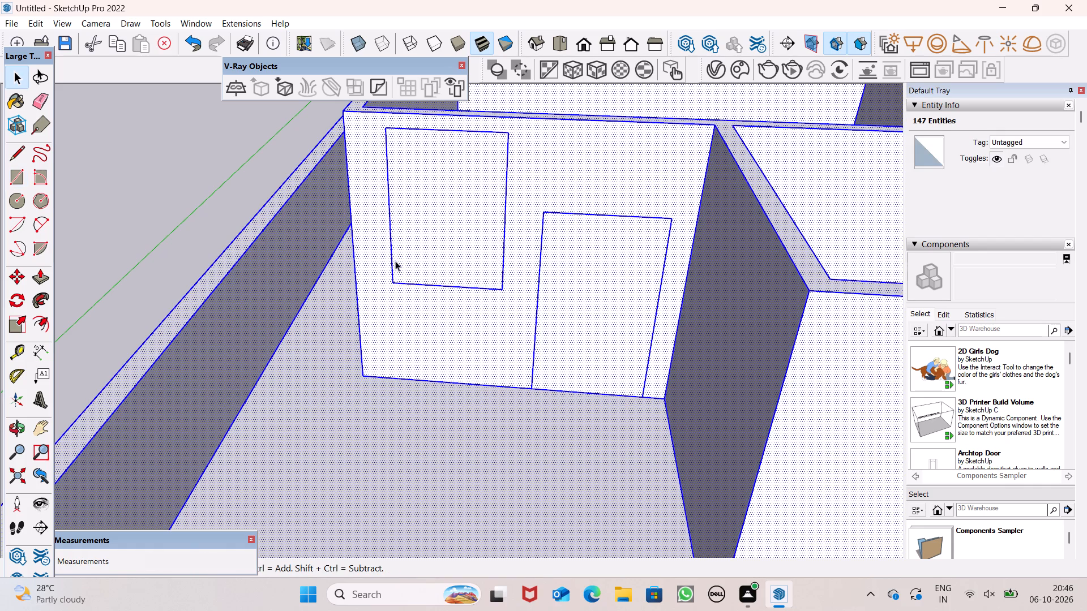
{"action": "left_click", "coordinate": [195, 183]}
{"action": "double_click", "coordinate": [451, 220]}
{"action": "double_click", "coordinate": [451, 222]}
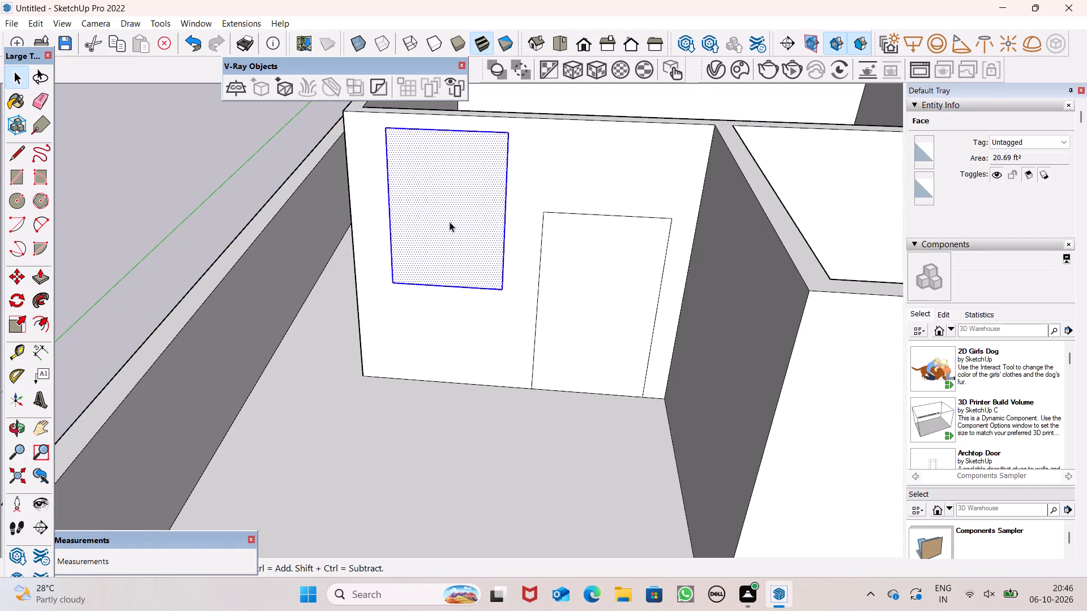
{"action": "key", "text": "m"}
{"action": "key", "text": "Return"}
{"action": "left_click_drag", "start_coordinate": [448, 221], "coordinate": [441, 228]}
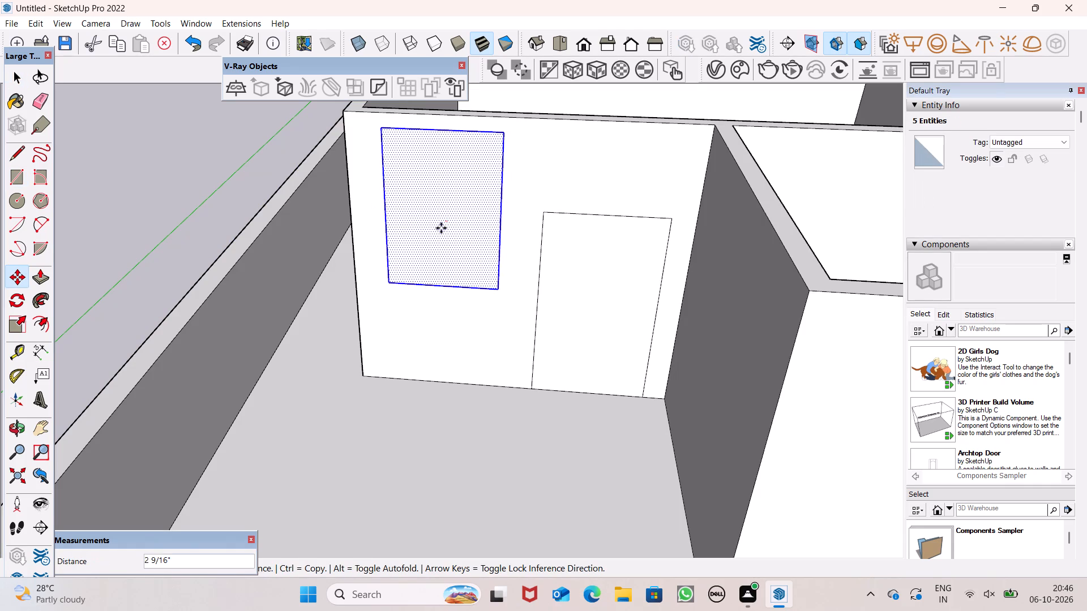
{"action": "left_click_drag", "start_coordinate": [441, 228], "coordinate": [439, 229]}
{"action": "key", "text": "space"}
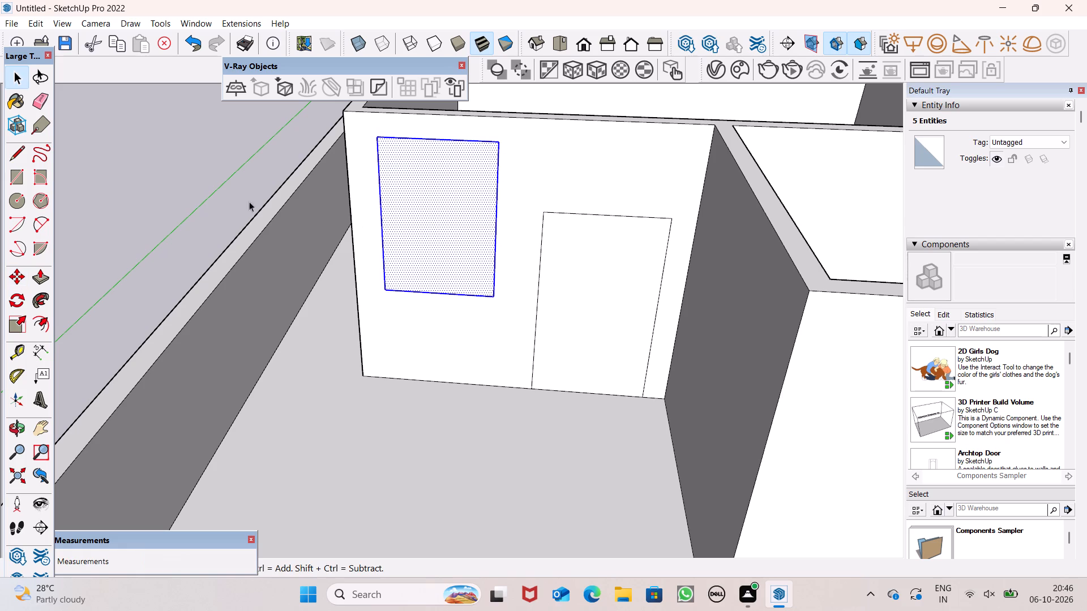
{"action": "left_click", "coordinate": [180, 172]}
Push the door outline and the window outline 6" through the partition to cut both openings.
{"action": "scroll", "coordinate": [198, 169], "scroll_direction": "down", "scroll_amount": 3}
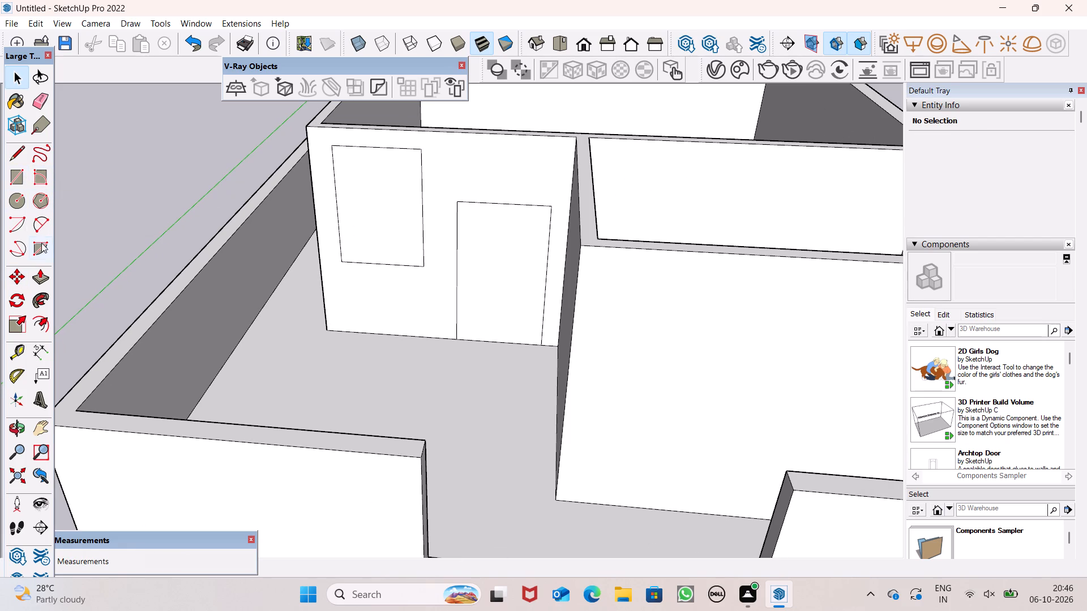
{"action": "left_click", "coordinate": [40, 285]}
{"action": "scroll", "coordinate": [491, 294], "scroll_direction": "up", "scroll_amount": 3}
{"action": "left_click_drag", "start_coordinate": [490, 346], "coordinate": [492, 337]}
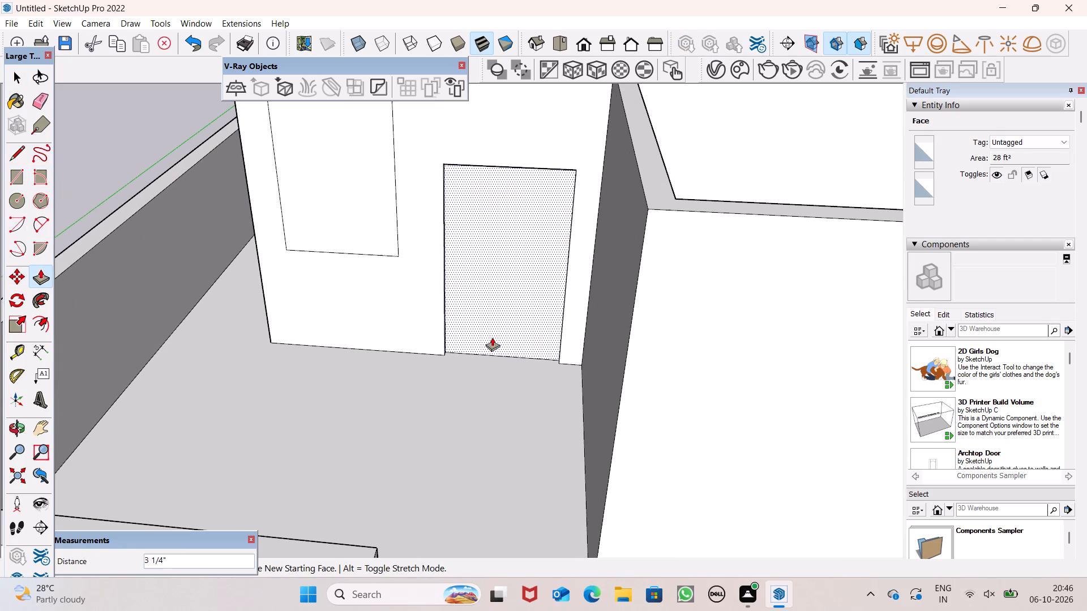
{"action": "left_click_drag", "start_coordinate": [492, 337], "coordinate": [501, 324]}
{"action": "left_click_drag", "start_coordinate": [373, 236], "coordinate": [385, 219]}
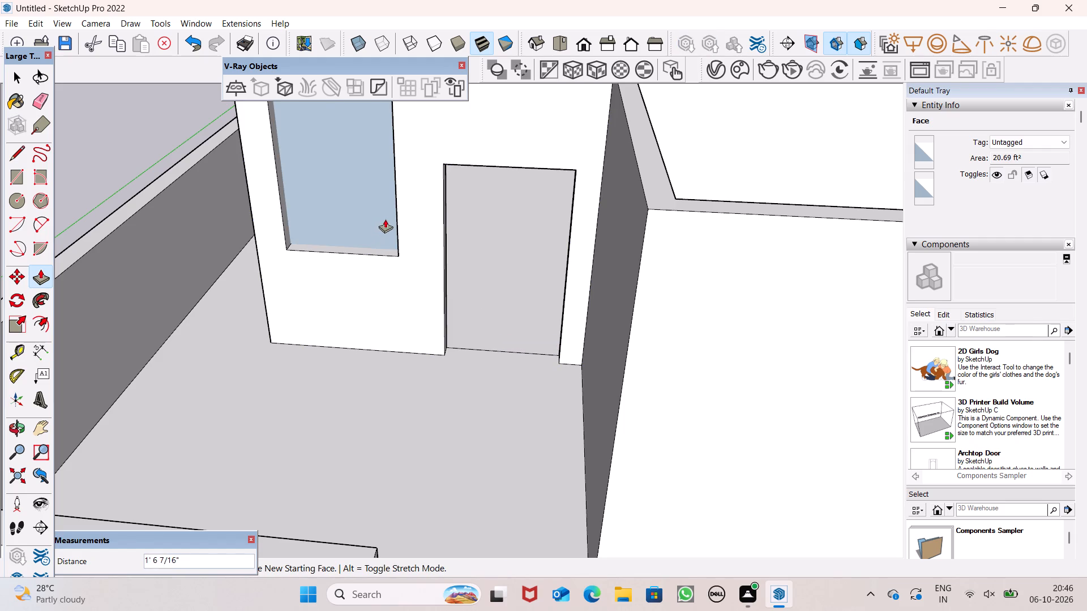
{"action": "left_click_drag", "start_coordinate": [385, 219], "coordinate": [354, 222]}
Draw a window rectangle of about 12.2 sq ft on the upper middle of the adjoining perpendicular partition face, beside the door wall.
{"action": "scroll", "coordinate": [414, 221], "scroll_direction": "down", "scroll_amount": 5}
{"action": "scroll", "coordinate": [461, 221], "scroll_direction": "down", "scroll_amount": 5}
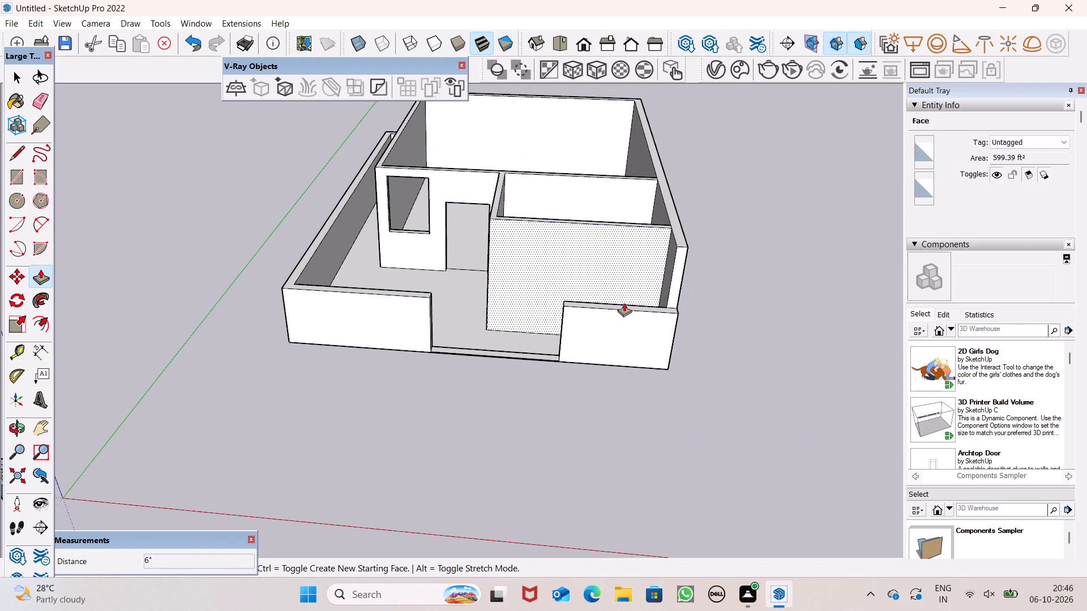
{"action": "scroll", "coordinate": [683, 295], "scroll_direction": "up", "scroll_amount": 1}
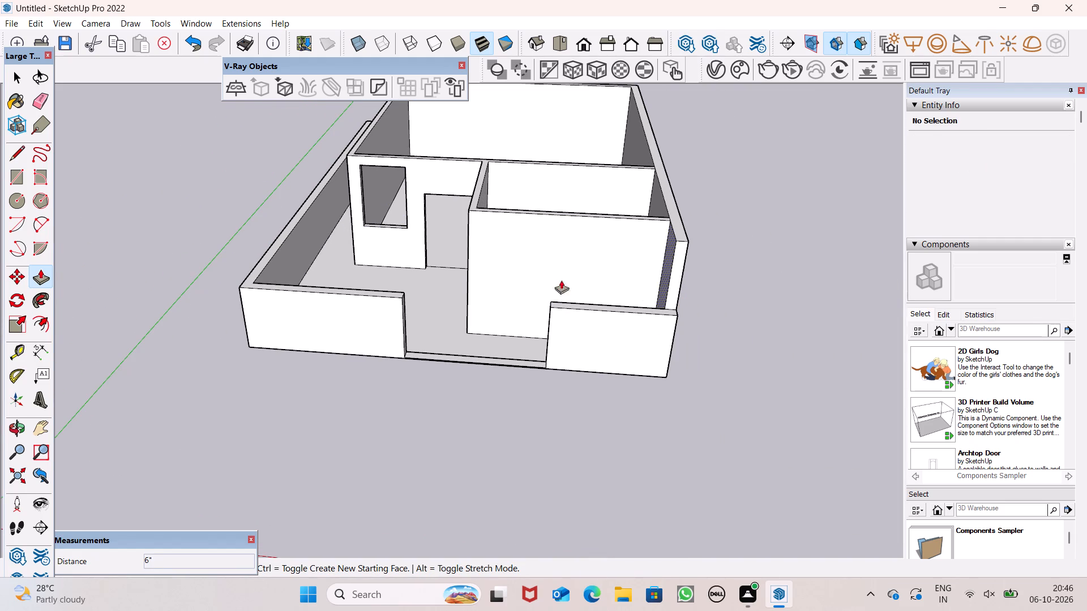
{"action": "middle_click_drag", "start_coordinate": [495, 279], "coordinate": [829, 226]}
{"action": "middle_click_drag", "start_coordinate": [417, 253], "coordinate": [532, 304]}
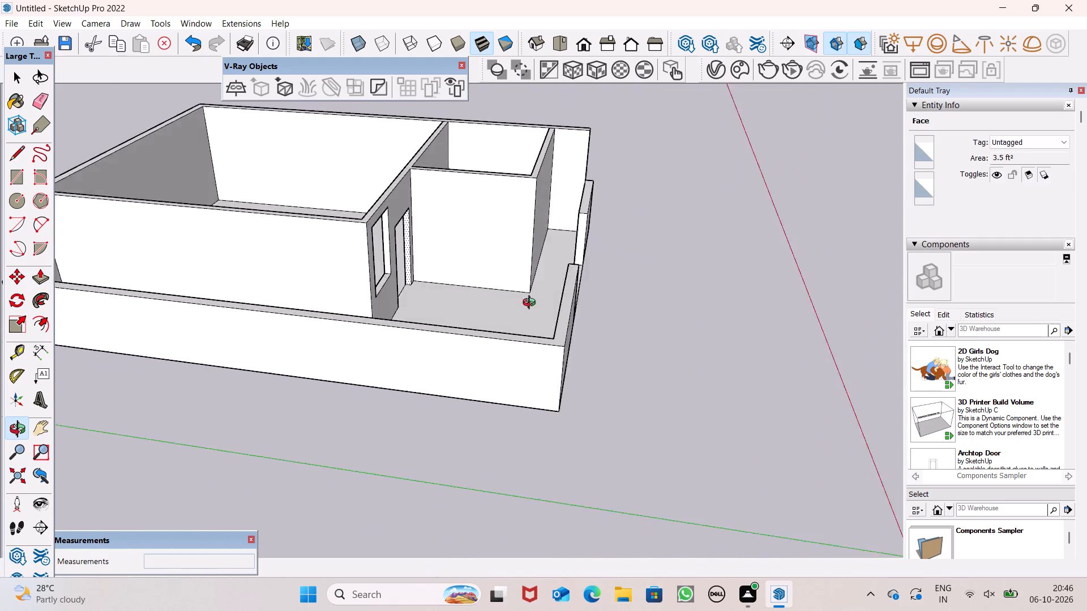
{"action": "middle_click_drag", "start_coordinate": [532, 304], "coordinate": [555, 282]}
{"action": "scroll", "coordinate": [459, 204], "scroll_direction": "up", "scroll_amount": 2}
{"action": "middle_click_drag", "start_coordinate": [457, 217], "coordinate": [474, 272]}
{"action": "scroll", "coordinate": [504, 223], "scroll_direction": "up", "scroll_amount": 1}
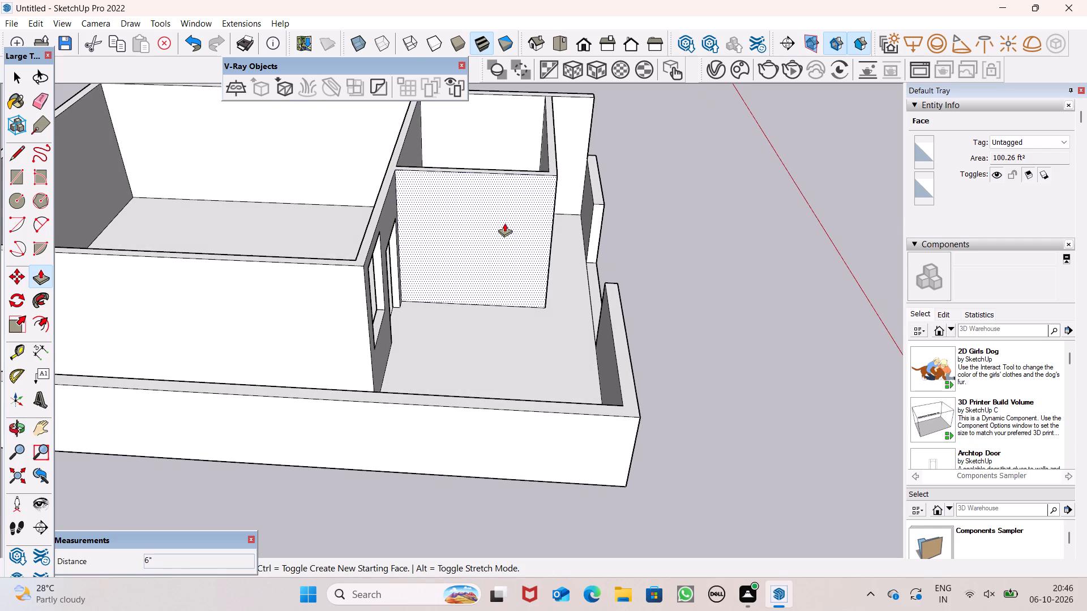
{"action": "left_click", "coordinate": [16, 175]}
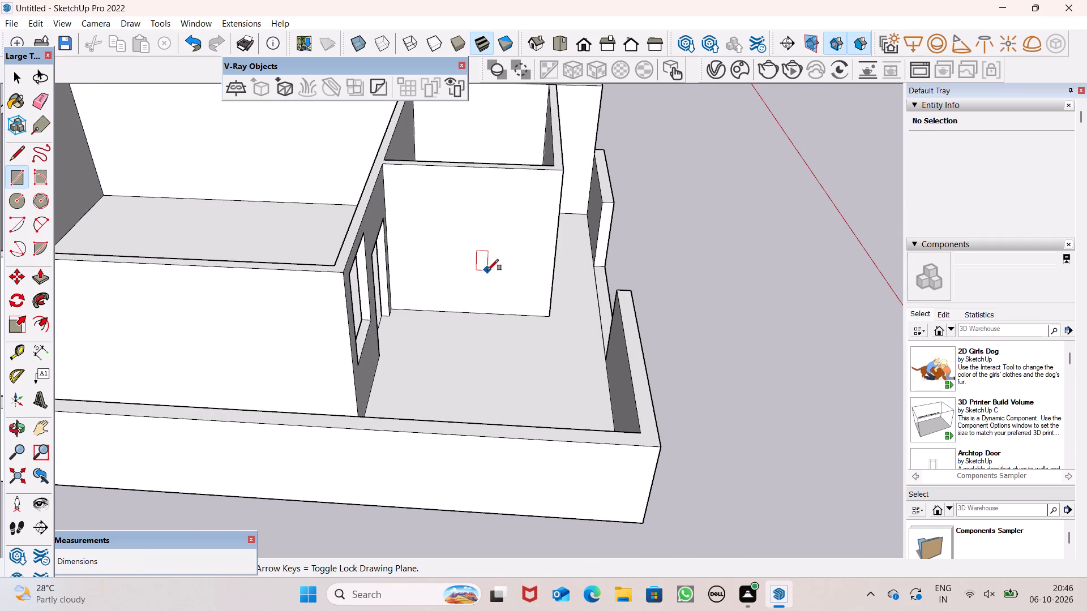
{"action": "scroll", "coordinate": [486, 269], "scroll_direction": "up", "scroll_amount": 3}
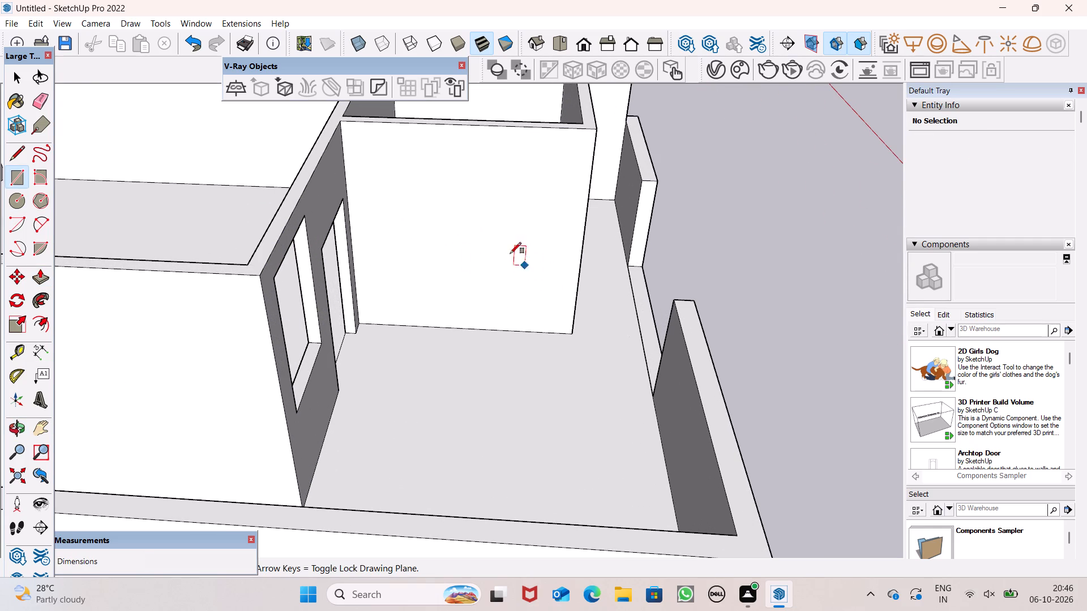
{"action": "middle_click_drag", "start_coordinate": [433, 220], "coordinate": [427, 162]}
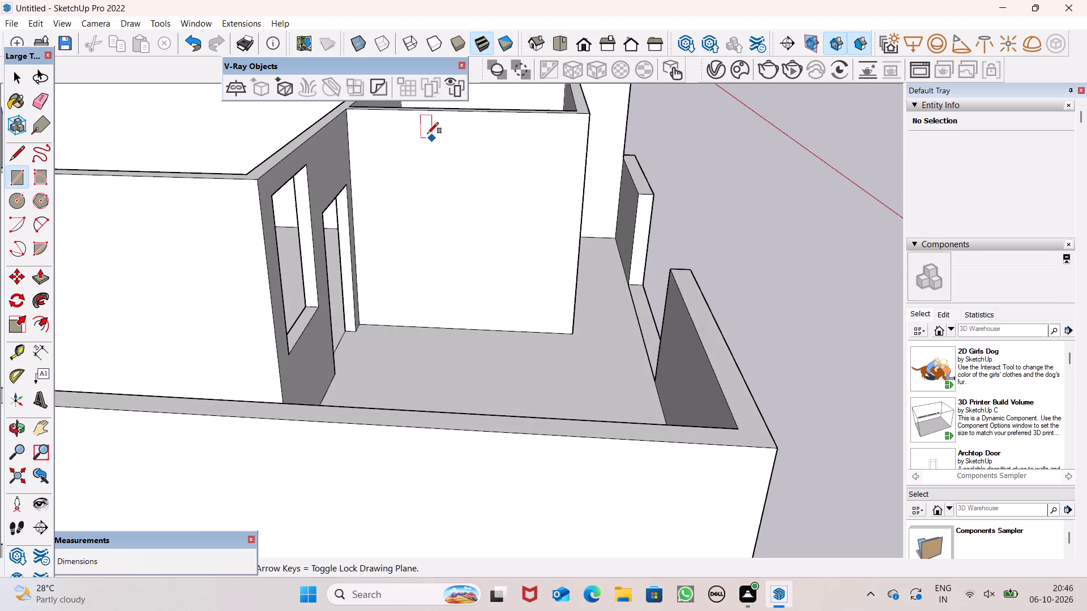
{"action": "scroll", "coordinate": [426, 134], "scroll_direction": "up", "scroll_amount": 2}
{"action": "left_click_drag", "start_coordinate": [422, 152], "coordinate": [430, 156]}
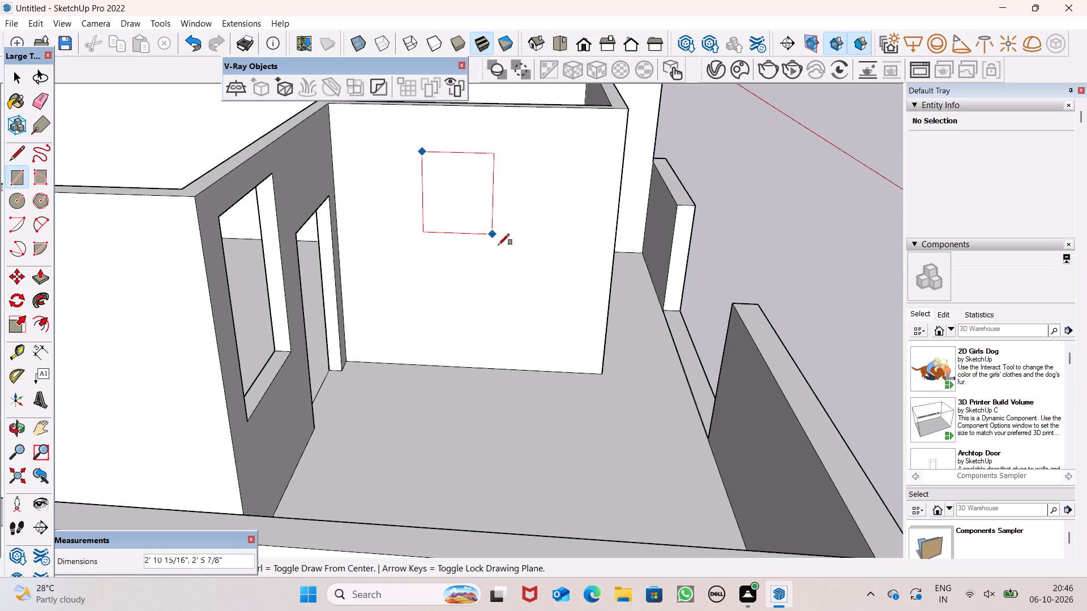
{"action": "left_click", "coordinate": [510, 260]}
{"action": "key", "text": "space"}
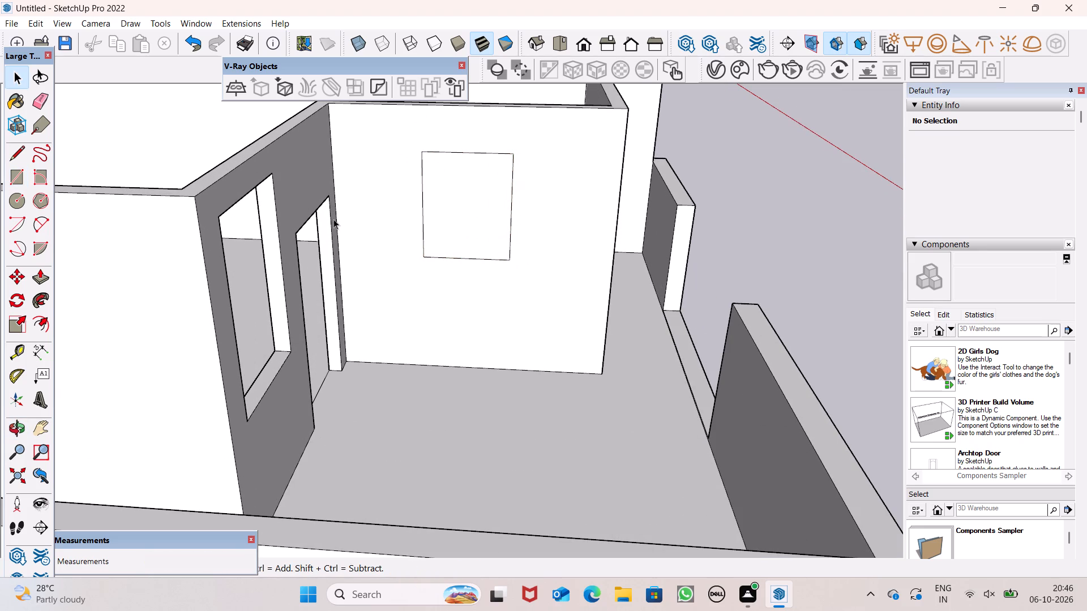
Push the new window outline 6" through the perpendicular partition to cut the opening.
{"action": "left_click", "coordinate": [42, 278]}
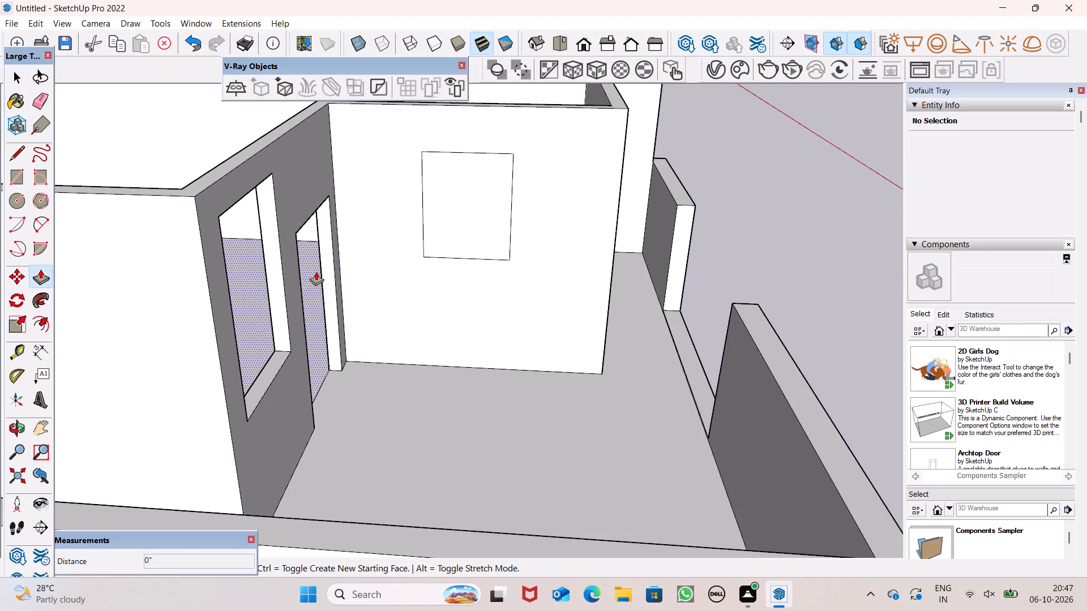
{"action": "left_click_drag", "start_coordinate": [440, 239], "coordinate": [469, 230]}
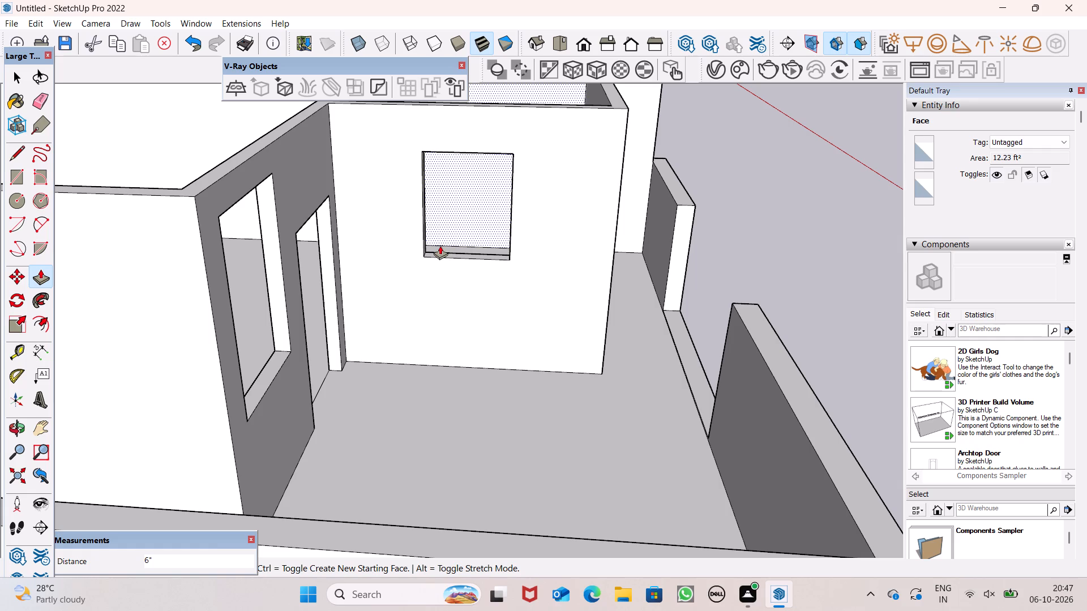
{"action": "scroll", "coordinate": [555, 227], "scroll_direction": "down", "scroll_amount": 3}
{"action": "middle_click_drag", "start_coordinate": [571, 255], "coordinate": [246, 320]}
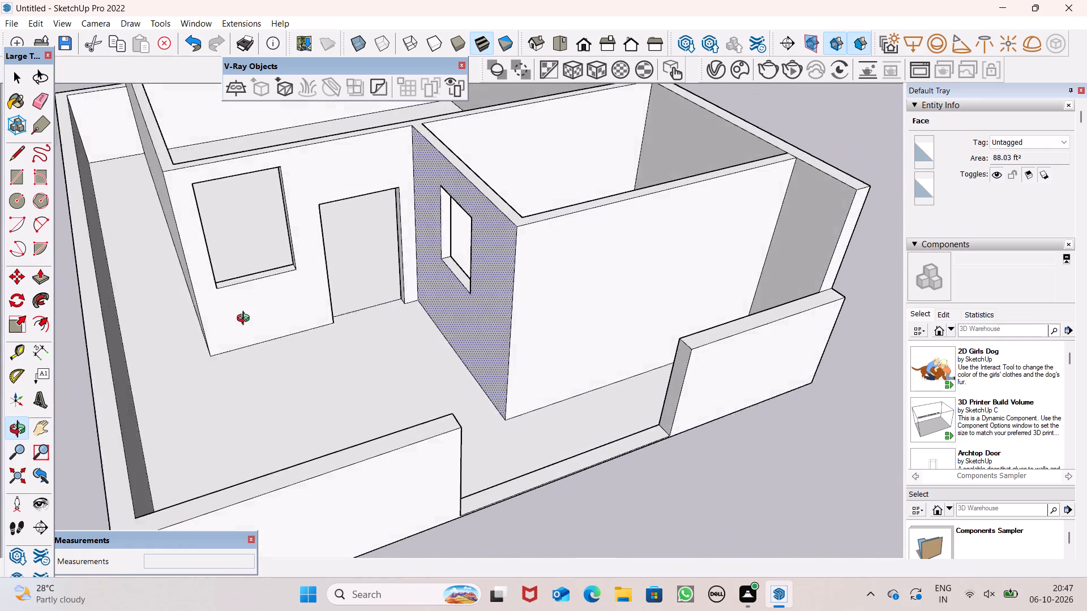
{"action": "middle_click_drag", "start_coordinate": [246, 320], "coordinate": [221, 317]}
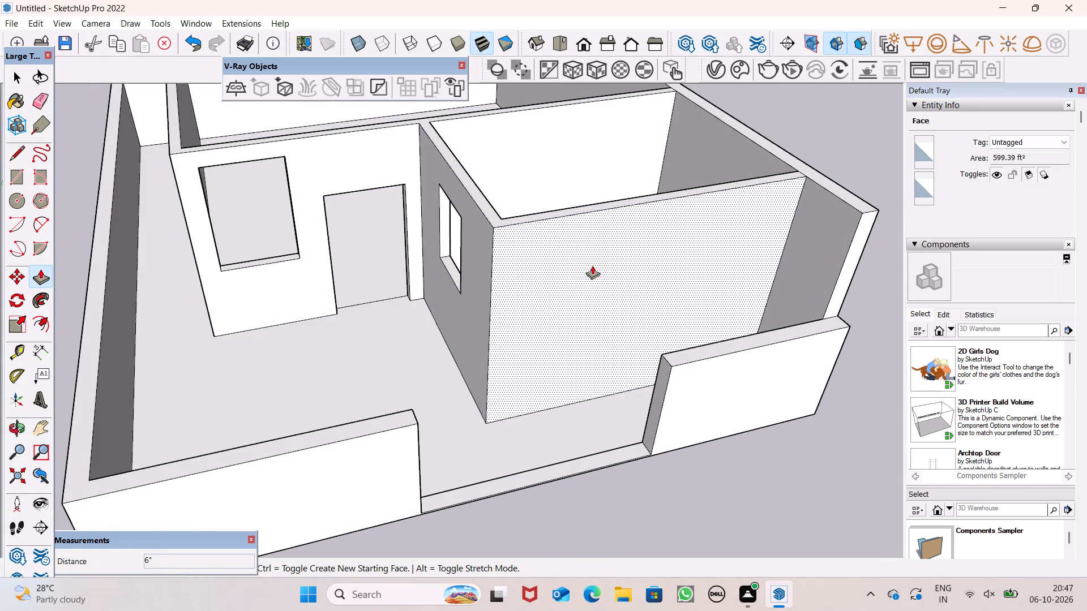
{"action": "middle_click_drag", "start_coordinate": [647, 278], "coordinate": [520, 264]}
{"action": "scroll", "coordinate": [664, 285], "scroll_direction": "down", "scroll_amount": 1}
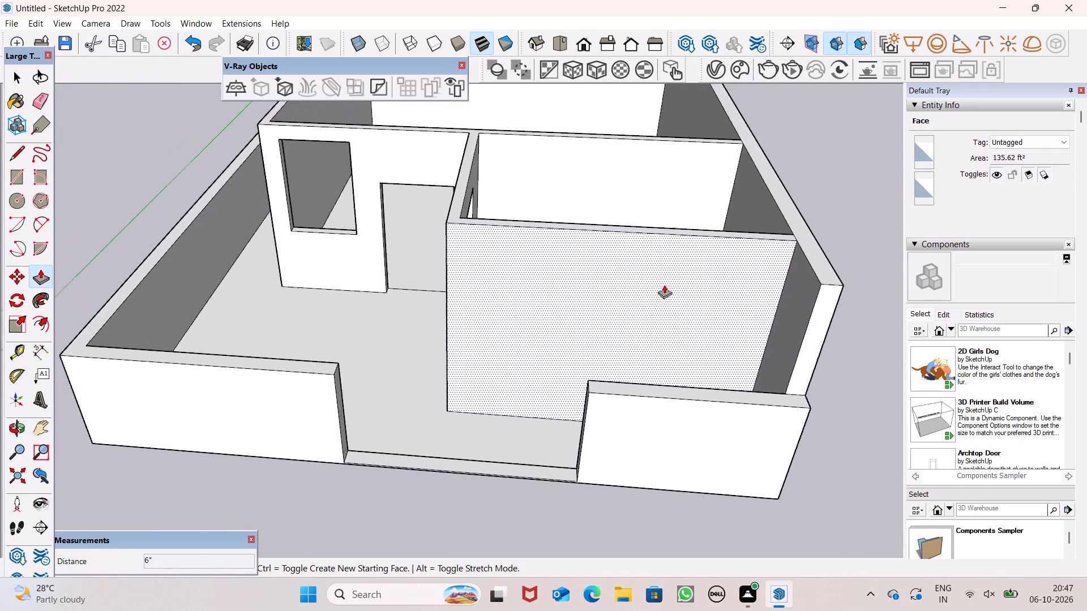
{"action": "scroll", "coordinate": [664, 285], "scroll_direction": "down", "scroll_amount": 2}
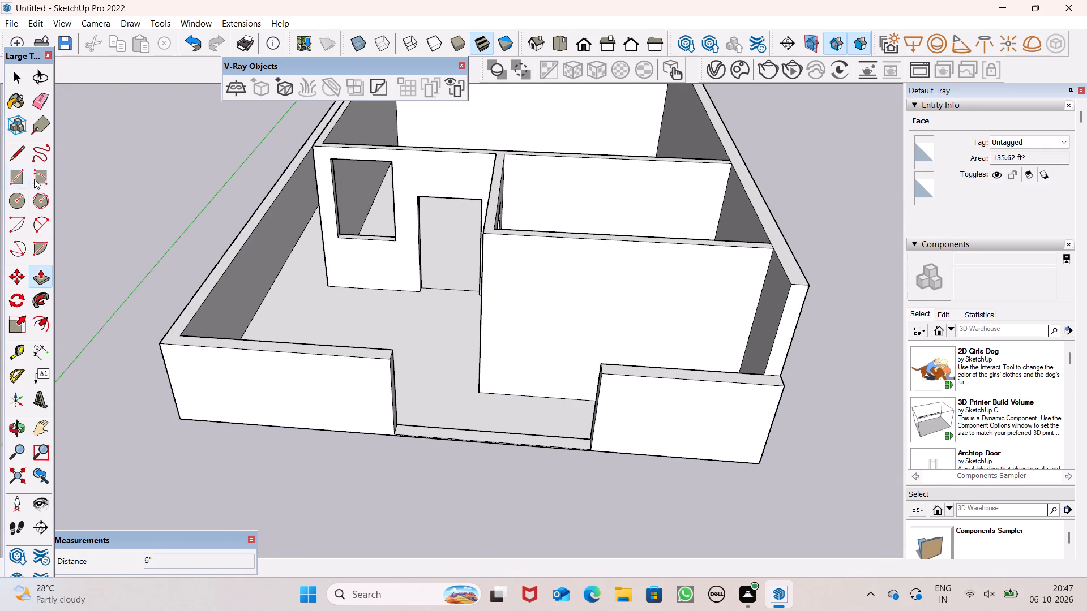
Draw a large window rectangle about 8' 6" by 6' 9" on the front-facing partition face behind the lower front wall.
{"action": "left_click", "coordinate": [17, 178]}
{"action": "scroll", "coordinate": [523, 285], "scroll_direction": "down", "scroll_amount": 1}
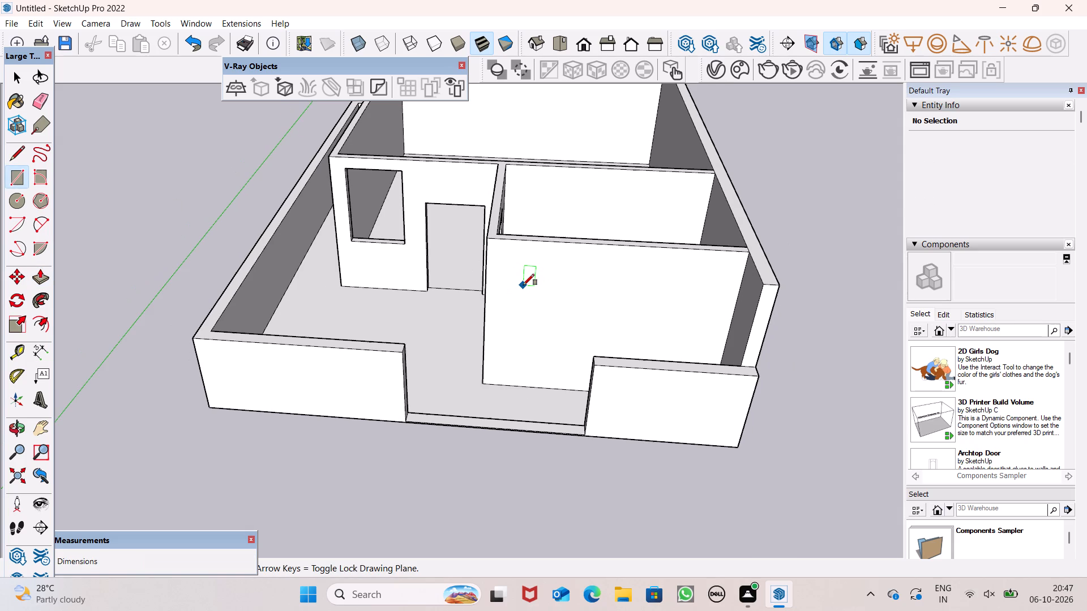
{"action": "scroll", "coordinate": [525, 293], "scroll_direction": "up", "scroll_amount": 1}
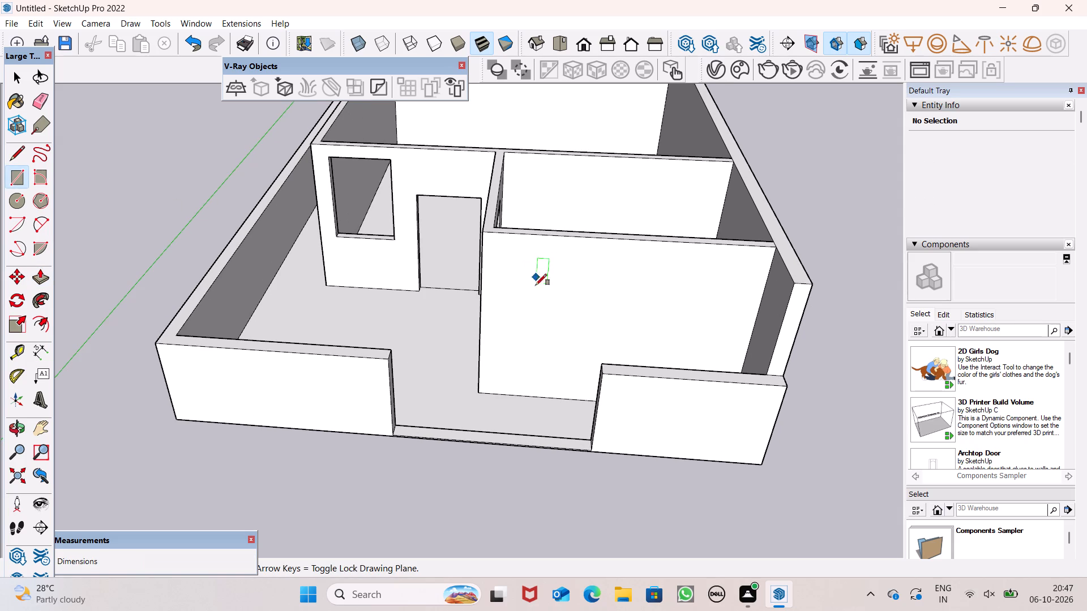
{"action": "middle_click_drag", "start_coordinate": [572, 316], "coordinate": [589, 241]}
{"action": "scroll", "coordinate": [559, 270], "scroll_direction": "up", "scroll_amount": 2}
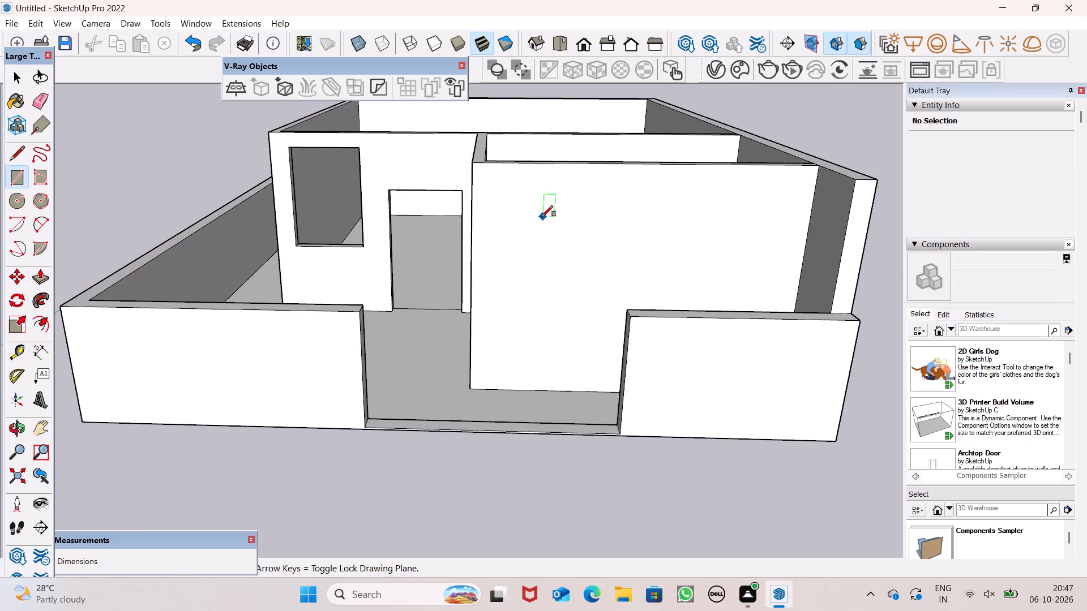
{"action": "left_click", "coordinate": [541, 210]}
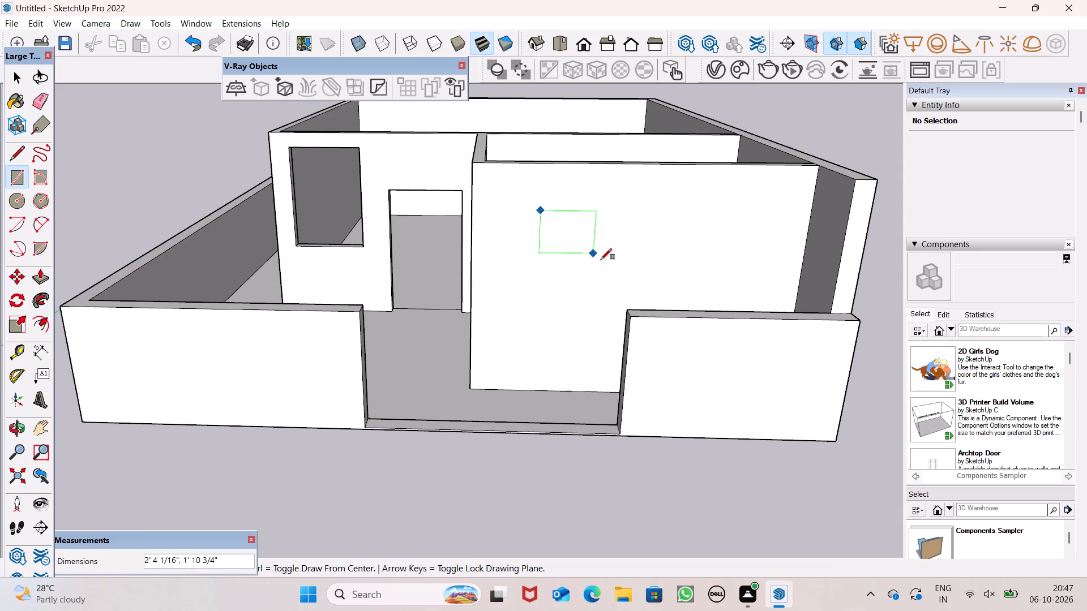
{"action": "middle_click_drag", "start_coordinate": [670, 266], "coordinate": [707, 377]}
{"action": "scroll", "coordinate": [701, 313], "scroll_direction": "up", "scroll_amount": 3}
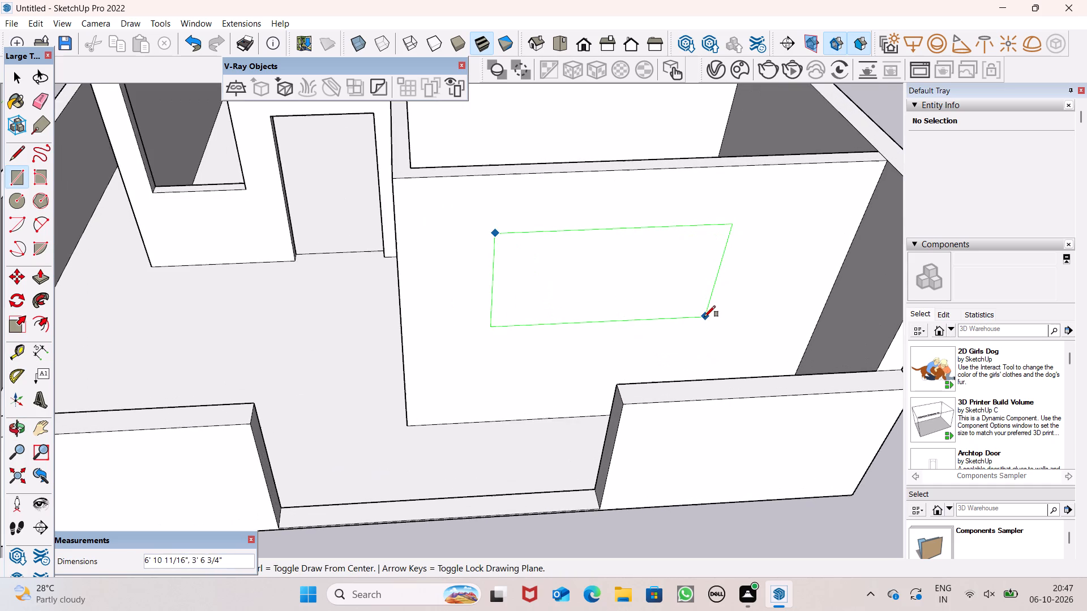
{"action": "scroll", "coordinate": [707, 319], "scroll_direction": "up", "scroll_amount": 1}
{"action": "middle_click_drag", "start_coordinate": [707, 319], "coordinate": [731, 384]}
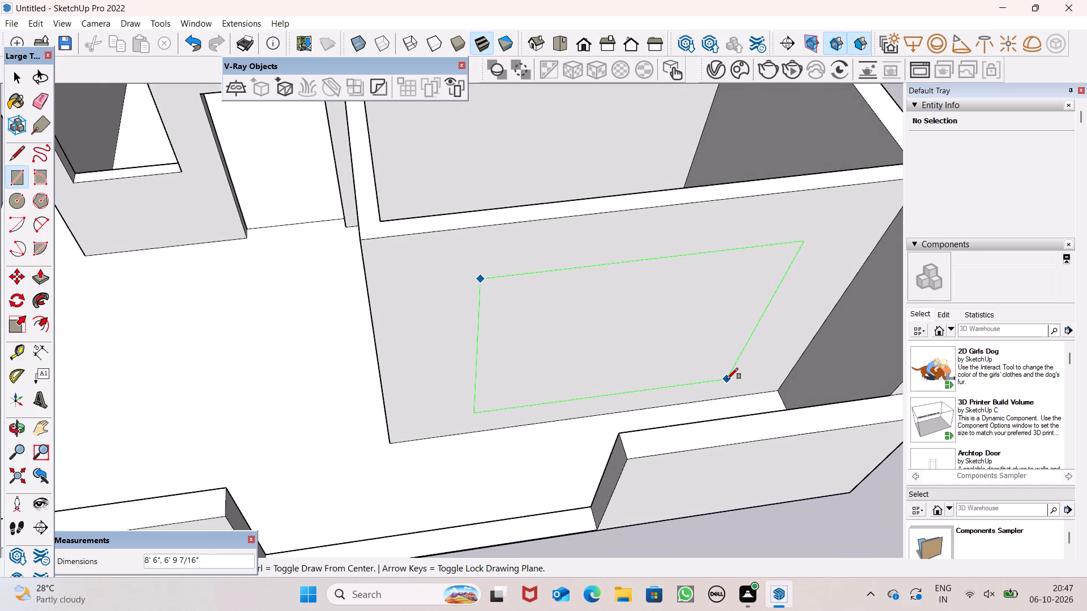
{"action": "left_click", "coordinate": [727, 379]}
{"action": "key", "text": "space"}
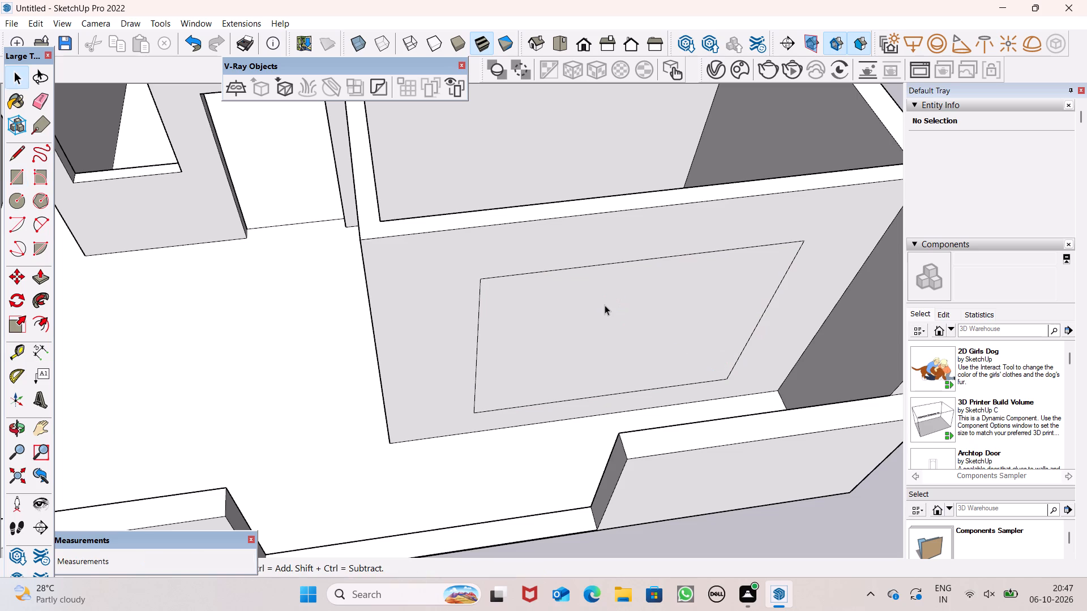
Push the large window rectangle 6" through the front-facing partition to cut the opening.
{"action": "scroll", "coordinate": [604, 304], "scroll_direction": "down", "scroll_amount": 2}
{"action": "middle_click_drag", "start_coordinate": [651, 343], "coordinate": [643, 230]}
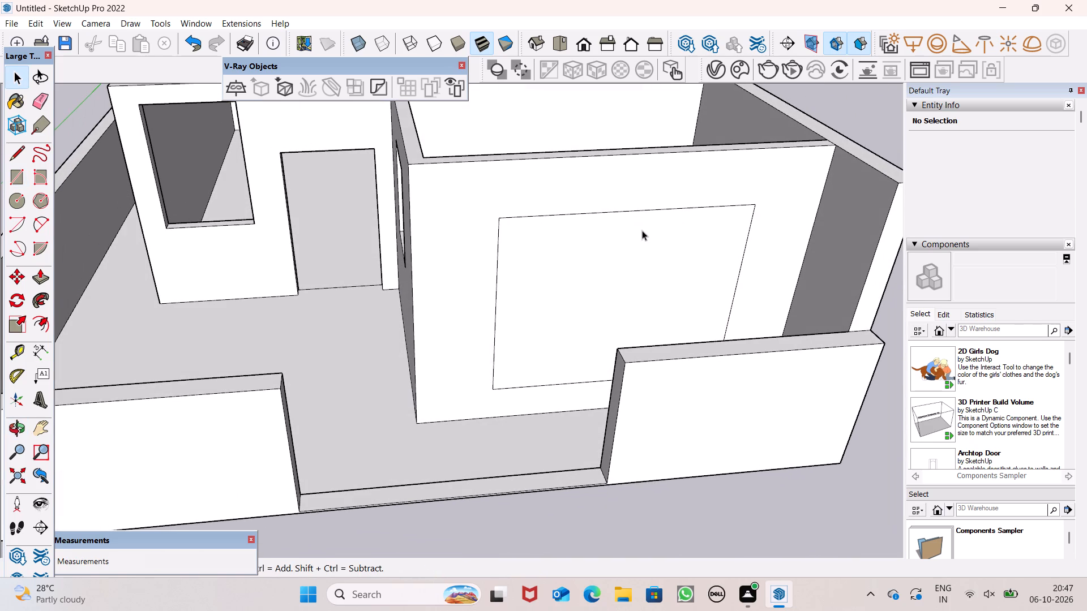
{"action": "left_click", "coordinate": [40, 277]}
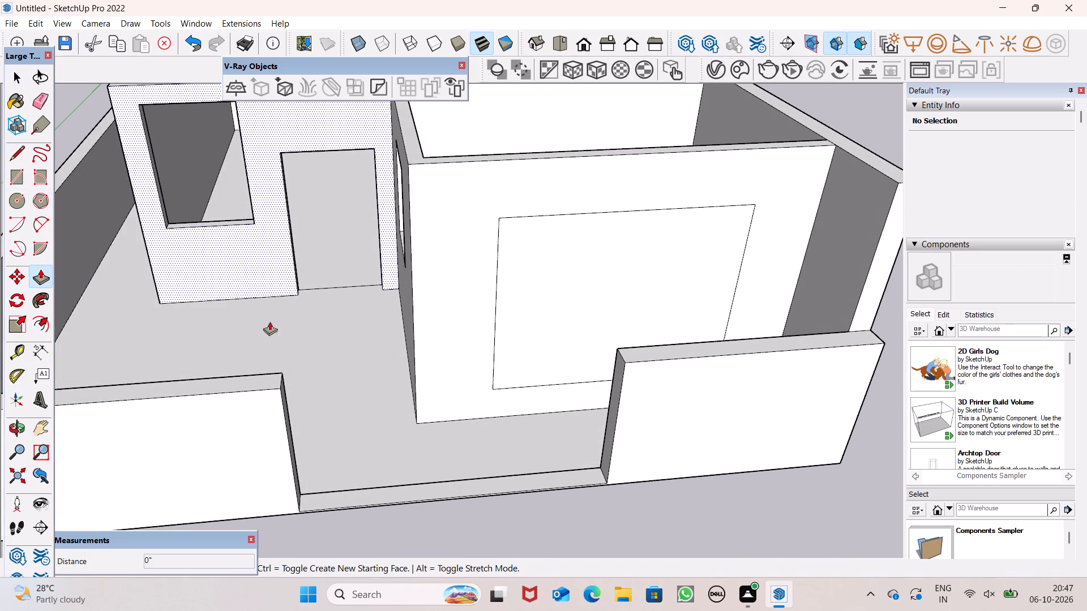
{"action": "left_click_drag", "start_coordinate": [541, 344], "coordinate": [561, 325]}
{"action": "scroll", "coordinate": [524, 301], "scroll_direction": "down", "scroll_amount": 6}
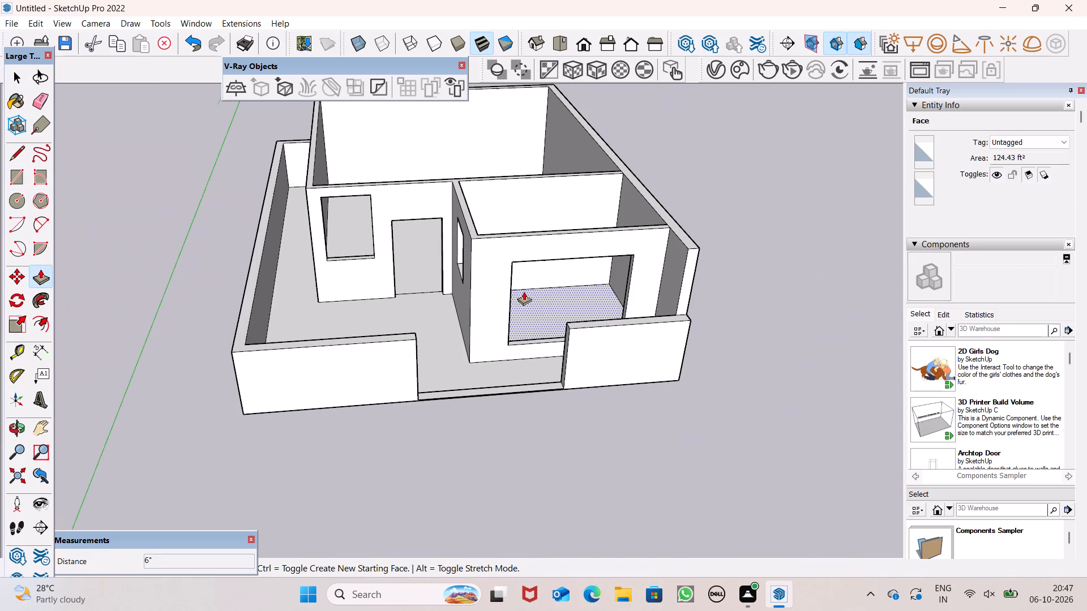
{"action": "key", "text": "space"}
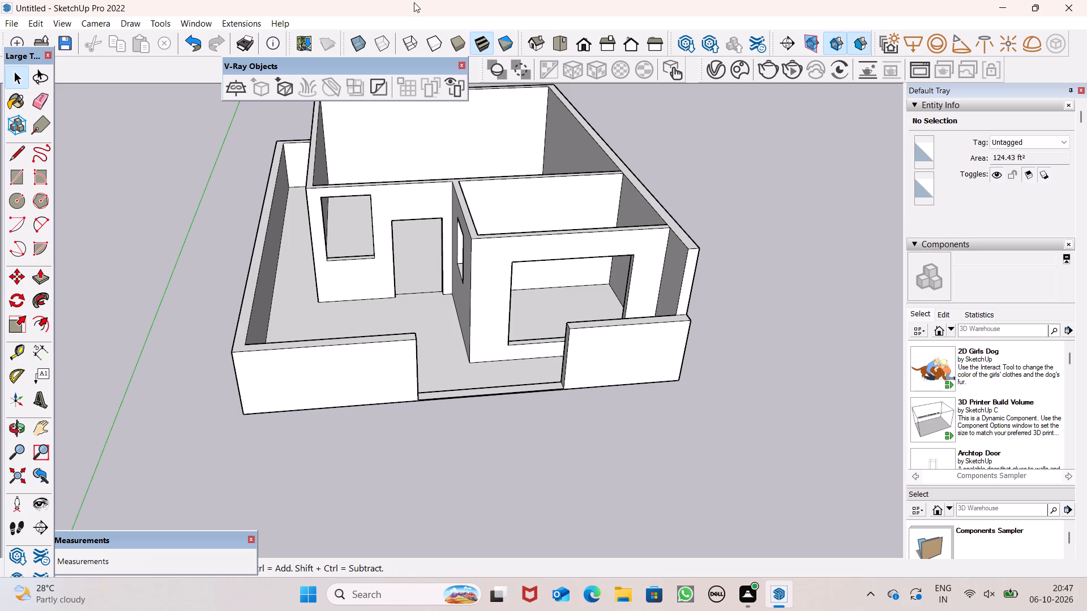
Examine the whole floor plan model and its cut door and window openings from several angles and distances.
{"action": "middle_click_drag", "start_coordinate": [592, 304], "coordinate": [590, 305]}
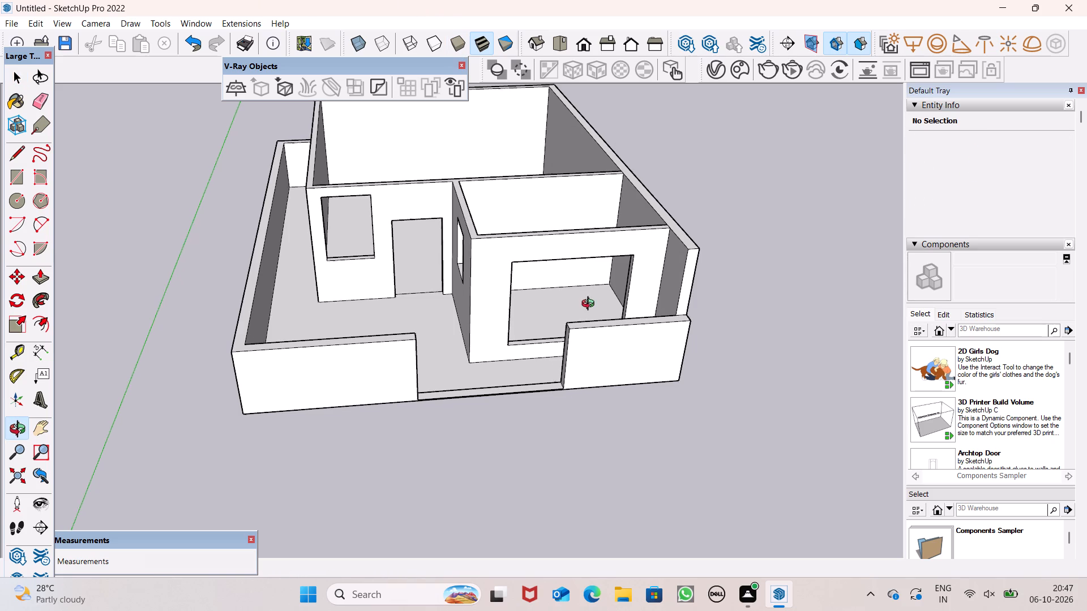
{"action": "middle_click_drag", "start_coordinate": [590, 305], "coordinate": [553, 273]}
{"action": "scroll", "coordinate": [578, 188], "scroll_direction": "down", "scroll_amount": 7}
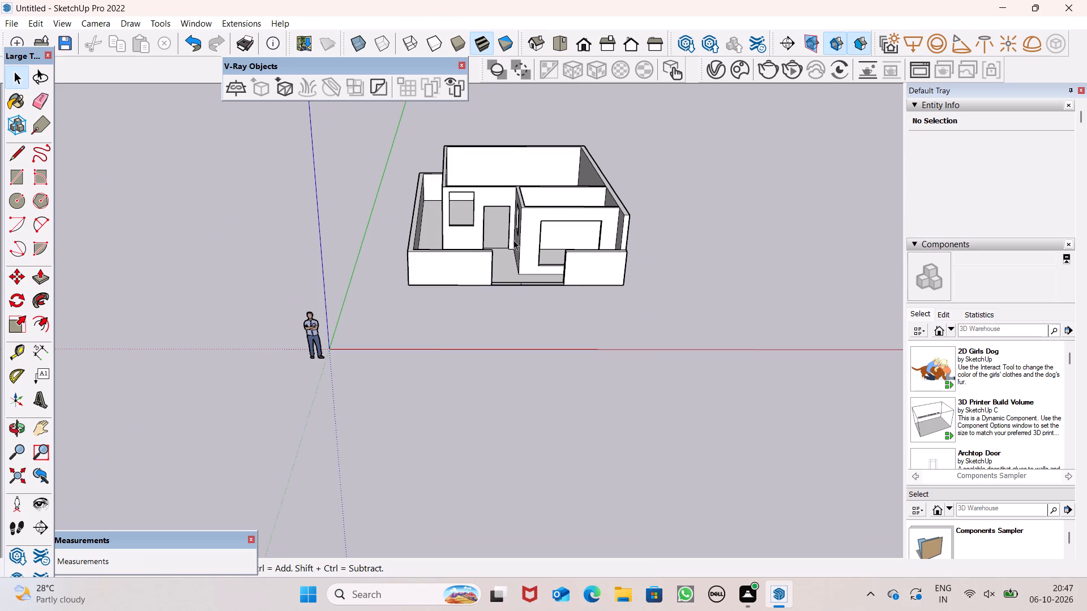
{"action": "scroll", "coordinate": [545, 187], "scroll_direction": "down", "scroll_amount": 1}
{"action": "middle_click_drag", "start_coordinate": [584, 260], "coordinate": [568, 292]}
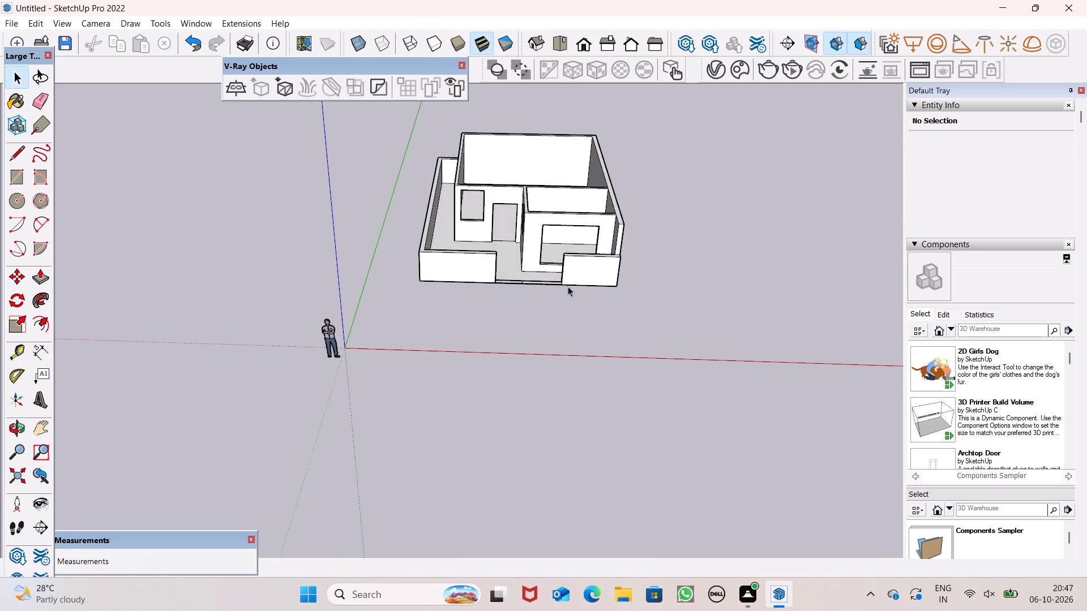
{"action": "scroll", "coordinate": [583, 203], "scroll_direction": "up", "scroll_amount": 3}
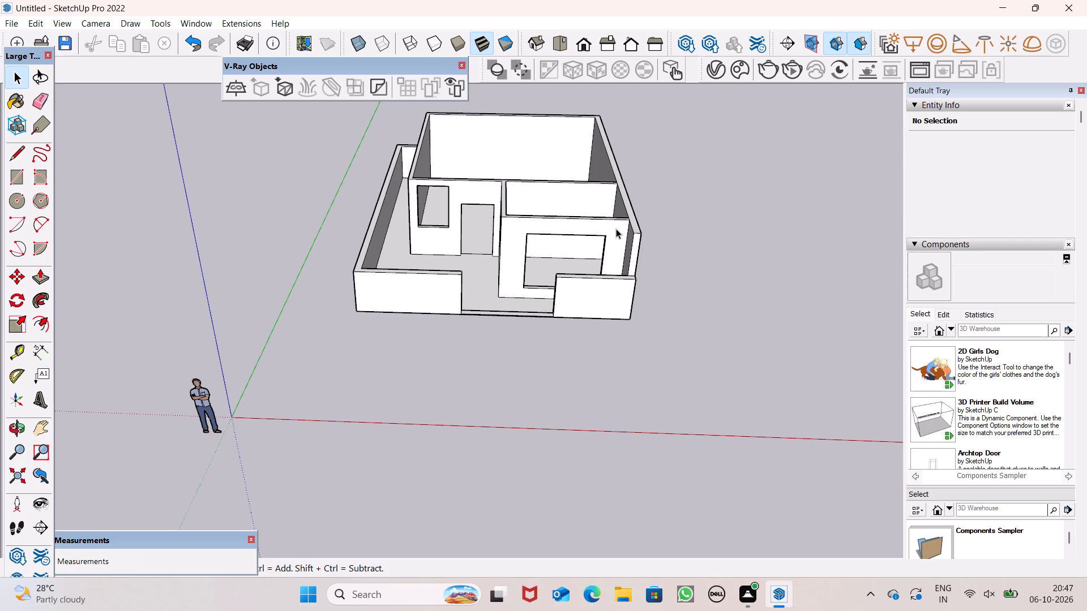
{"action": "scroll", "coordinate": [540, 131], "scroll_direction": "down", "scroll_amount": 1}
{"action": "scroll", "coordinate": [617, 159], "scroll_direction": "up", "scroll_amount": 2}
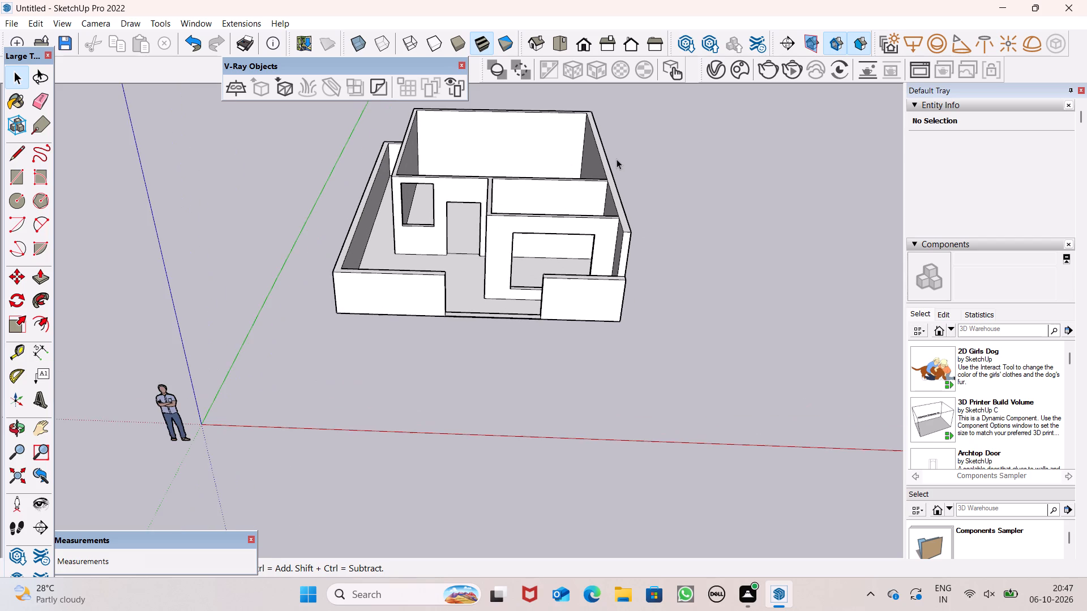
{"action": "scroll", "coordinate": [615, 163], "scroll_direction": "up", "scroll_amount": 1}
{"action": "middle_click_drag", "start_coordinate": [609, 184], "coordinate": [600, 141]}
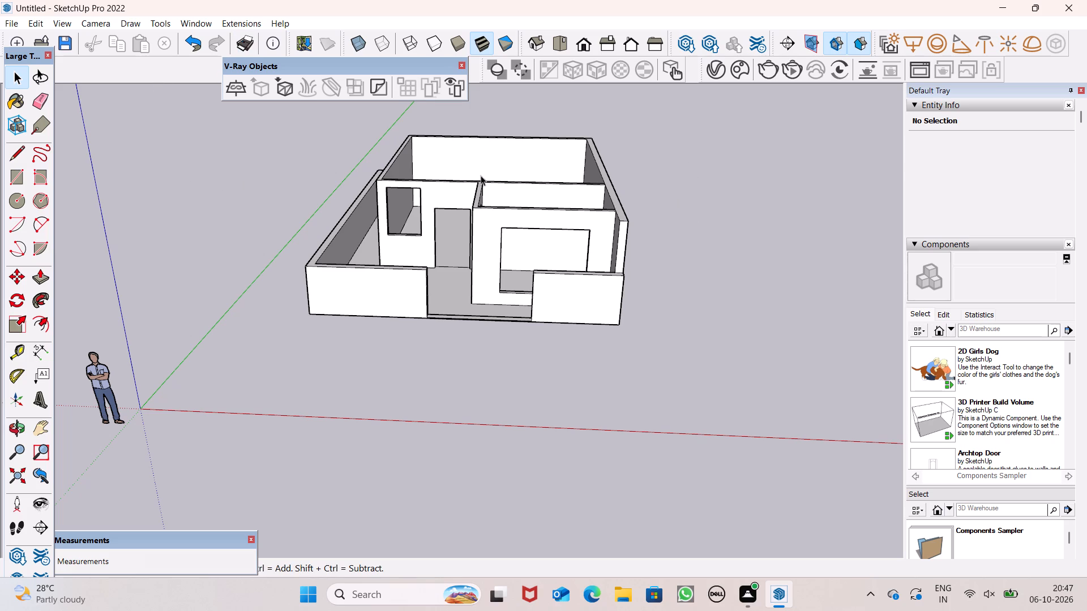
{"action": "scroll", "coordinate": [450, 175], "scroll_direction": "down", "scroll_amount": 3}
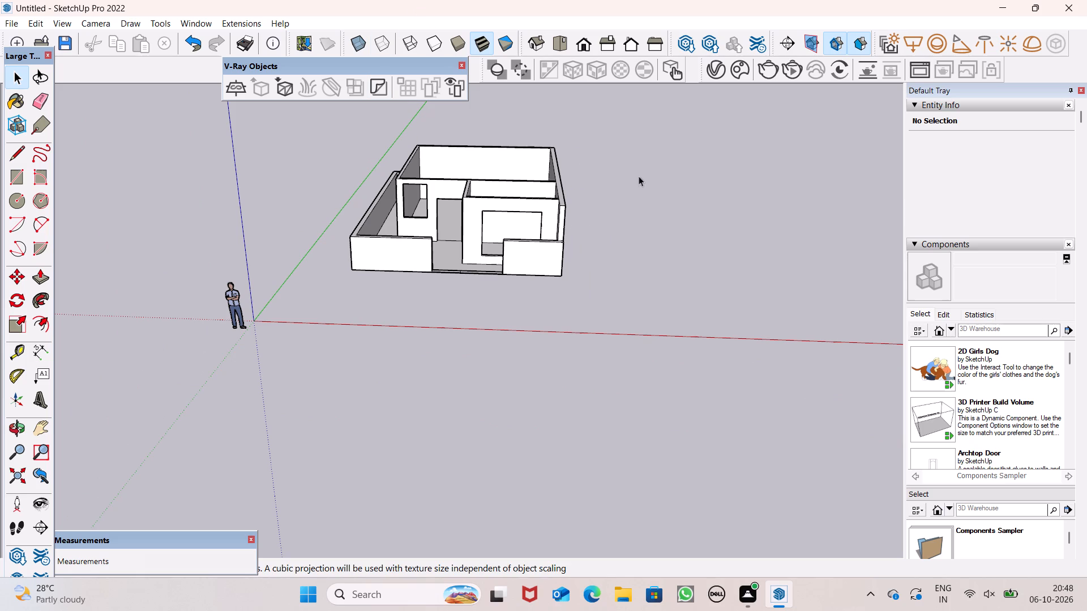
{"action": "scroll", "coordinate": [495, 289], "scroll_direction": "up", "scroll_amount": 3}
{"action": "middle_click_drag", "start_coordinate": [489, 300], "coordinate": [484, 287]}
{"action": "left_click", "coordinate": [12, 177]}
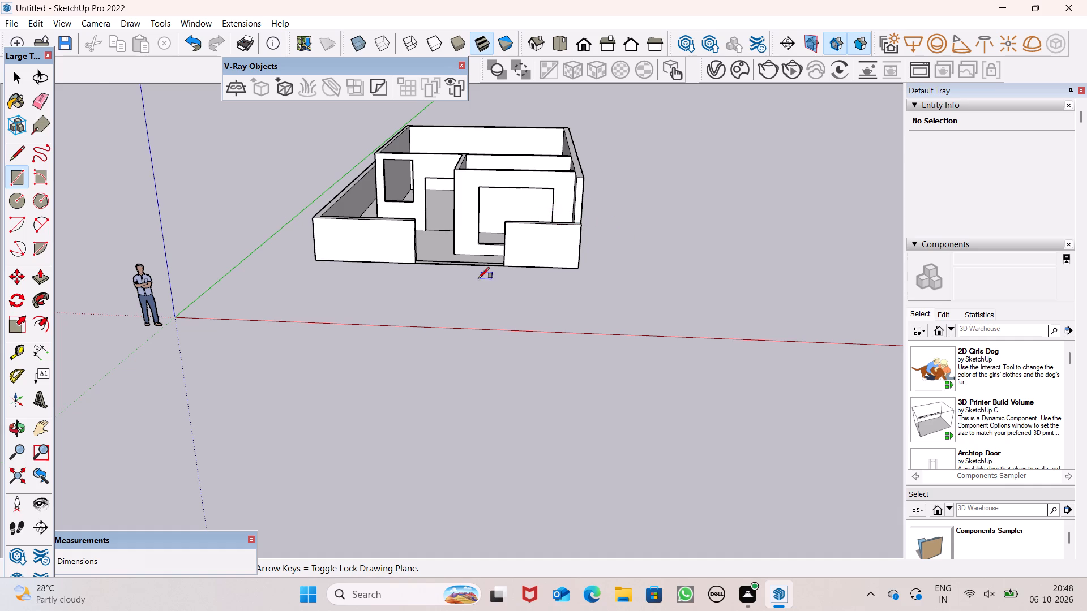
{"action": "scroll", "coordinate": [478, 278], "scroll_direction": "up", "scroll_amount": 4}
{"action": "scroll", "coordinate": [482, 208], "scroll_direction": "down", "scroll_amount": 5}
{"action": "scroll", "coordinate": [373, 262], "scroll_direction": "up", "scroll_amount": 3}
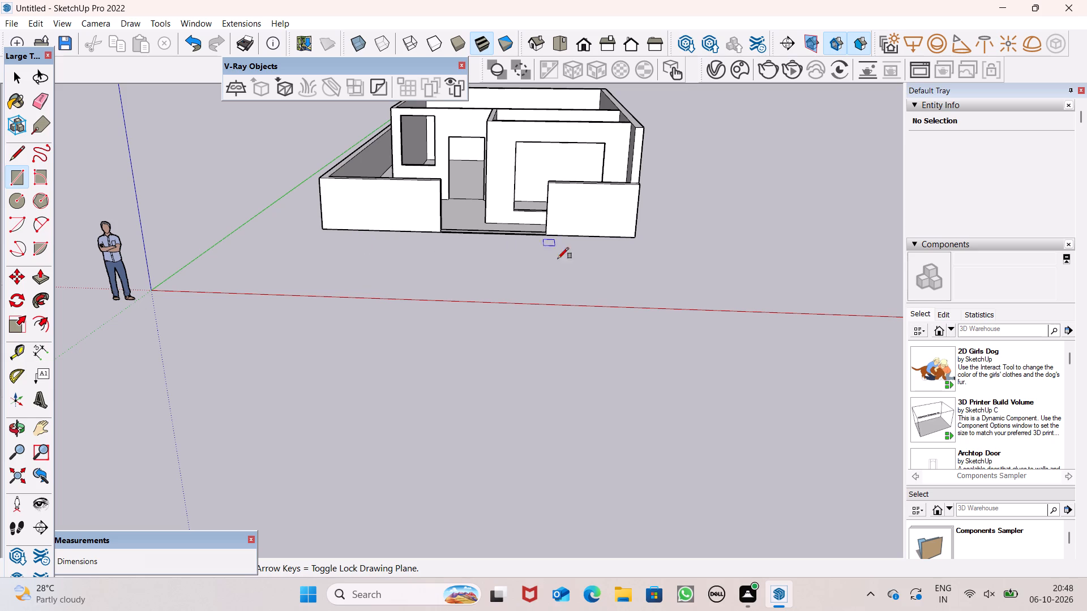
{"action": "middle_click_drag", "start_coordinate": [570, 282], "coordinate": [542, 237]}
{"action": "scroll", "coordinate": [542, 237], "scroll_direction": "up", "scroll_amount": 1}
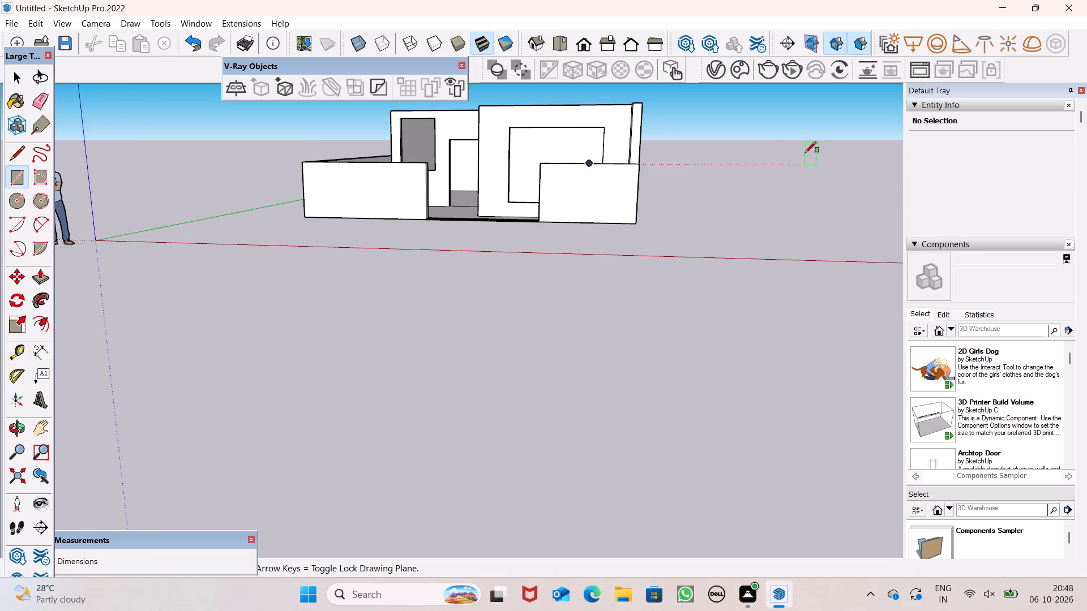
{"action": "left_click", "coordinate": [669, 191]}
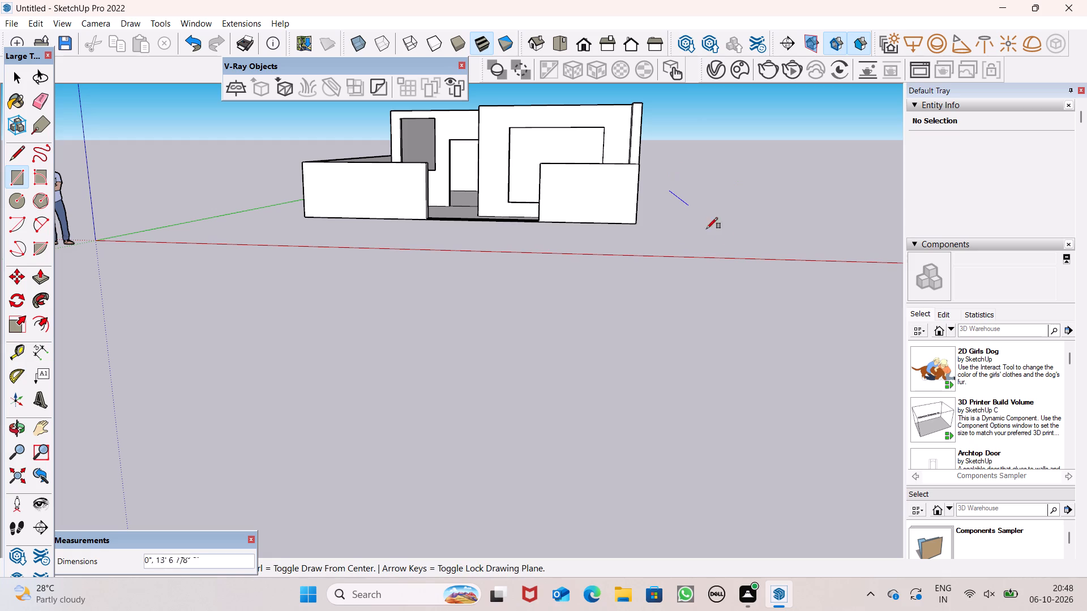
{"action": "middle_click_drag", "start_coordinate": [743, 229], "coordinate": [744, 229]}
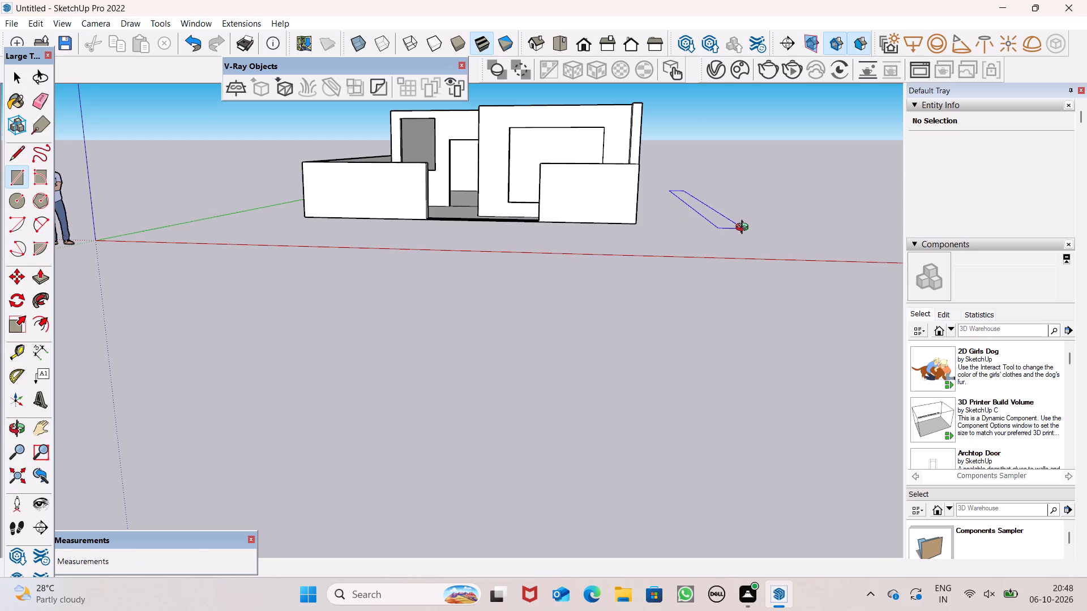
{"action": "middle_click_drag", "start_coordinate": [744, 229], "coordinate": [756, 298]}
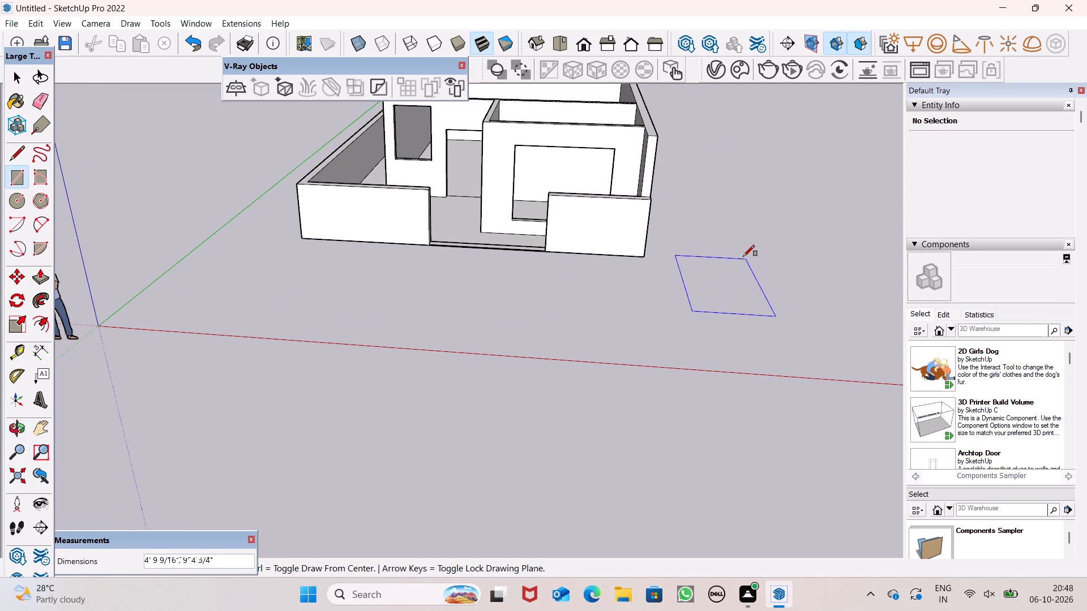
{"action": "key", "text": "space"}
Draw an upright square of about 5' by 5' in empty space beside the building, parallel to the front wall.
{"action": "scroll", "coordinate": [634, 188], "scroll_direction": "down", "scroll_amount": 4}
{"action": "scroll", "coordinate": [530, 174], "scroll_direction": "down", "scroll_amount": 2}
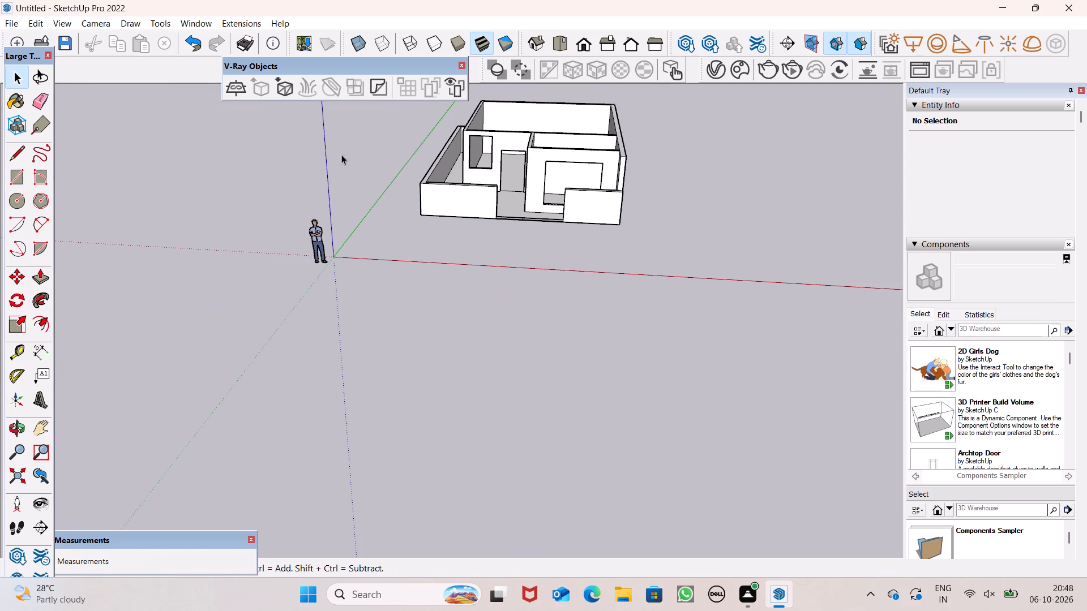
{"action": "left_click", "coordinate": [15, 175]}
{"action": "scroll", "coordinate": [343, 199], "scroll_direction": "down", "scroll_amount": 1}
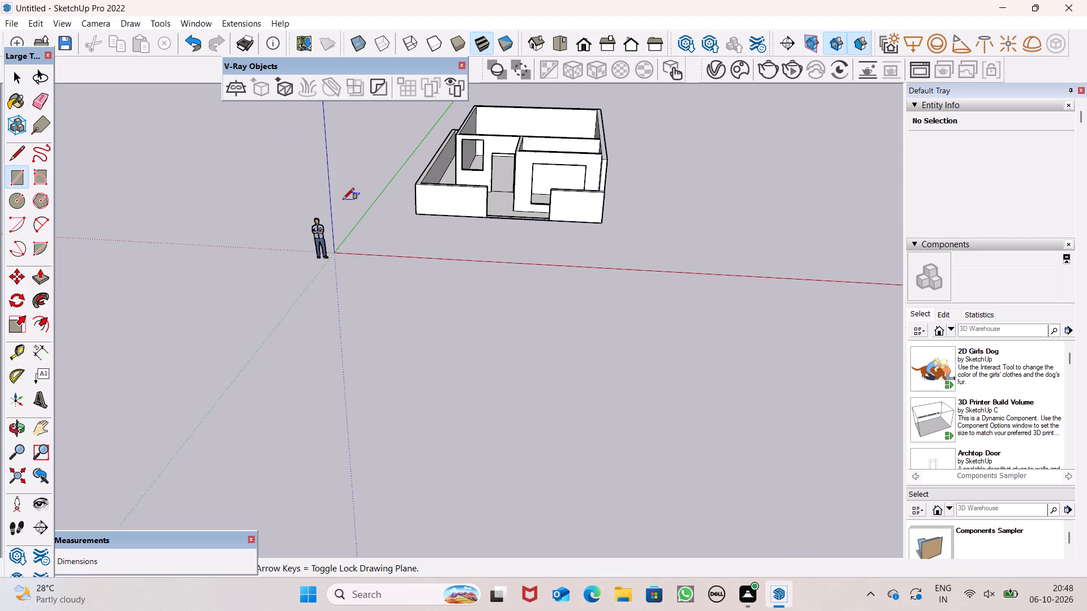
{"action": "scroll", "coordinate": [343, 199], "scroll_direction": "down", "scroll_amount": 3}
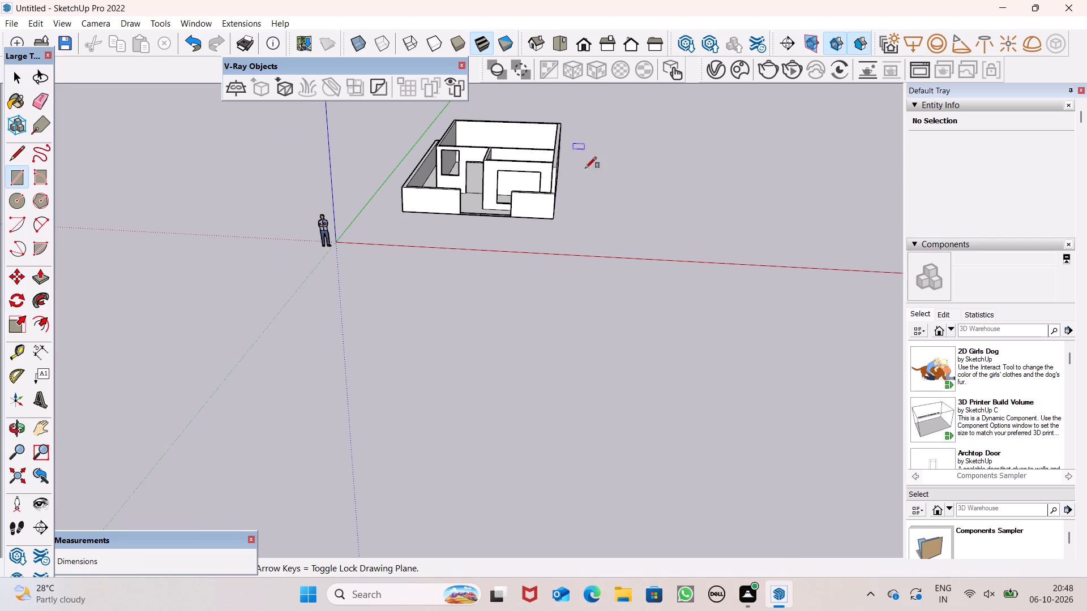
{"action": "scroll", "coordinate": [537, 229], "scroll_direction": "up", "scroll_amount": 5}
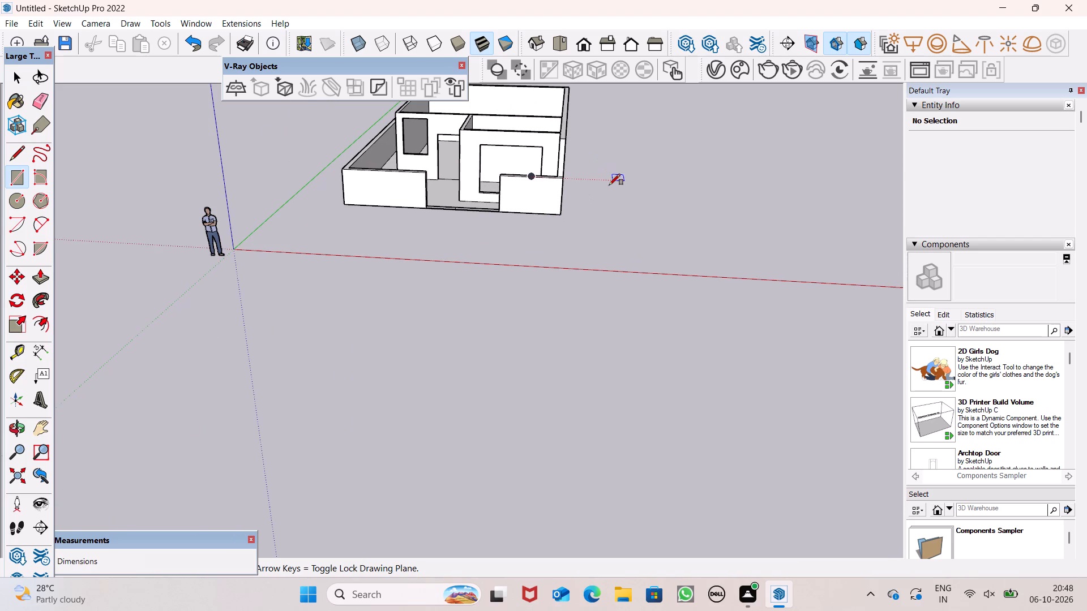
{"action": "middle_click_drag", "start_coordinate": [606, 234], "coordinate": [609, 151]}
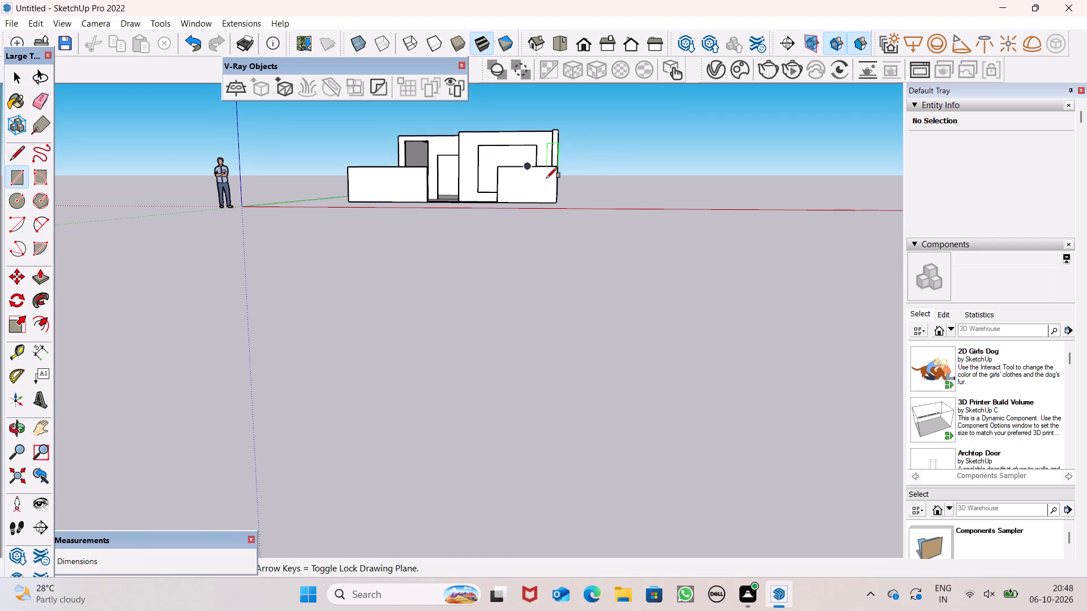
{"action": "left_click", "coordinate": [594, 178]}
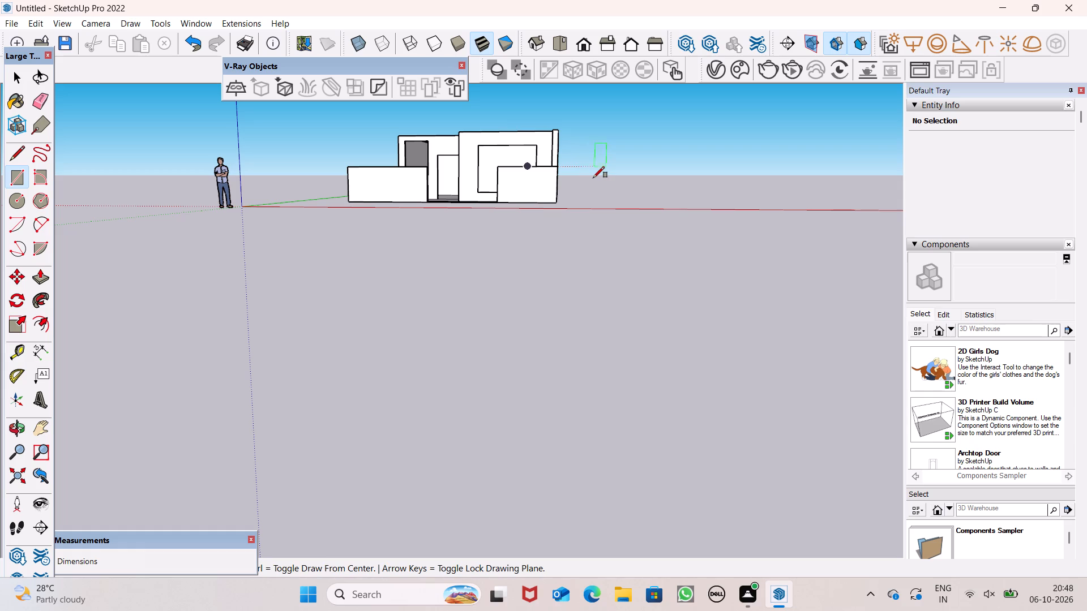
{"action": "left_click", "coordinate": [631, 203]}
{"action": "key", "text": "space"}
Offset the upright square's outline inward to form a narrow, even border for the window frame beside the building.
{"action": "middle_click_drag", "start_coordinate": [663, 198], "coordinate": [674, 328]}
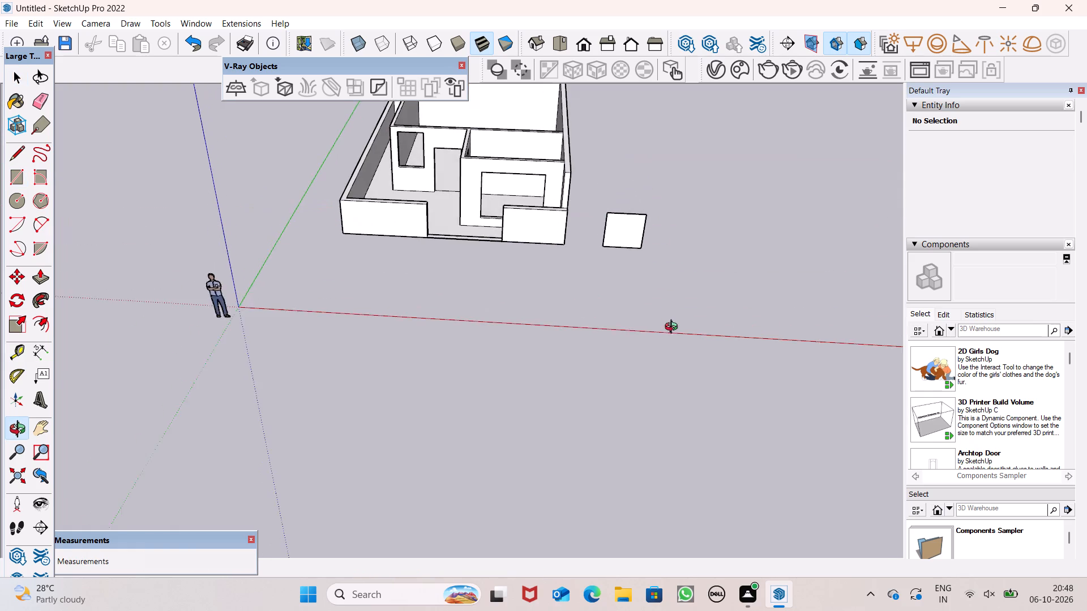
{"action": "middle_click_drag", "start_coordinate": [674, 328], "coordinate": [677, 329]}
{"action": "scroll", "coordinate": [677, 236], "scroll_direction": "up", "scroll_amount": 4}
{"action": "middle_click_drag", "start_coordinate": [649, 204], "coordinate": [641, 242]}
{"action": "scroll", "coordinate": [641, 242], "scroll_direction": "up", "scroll_amount": 5}
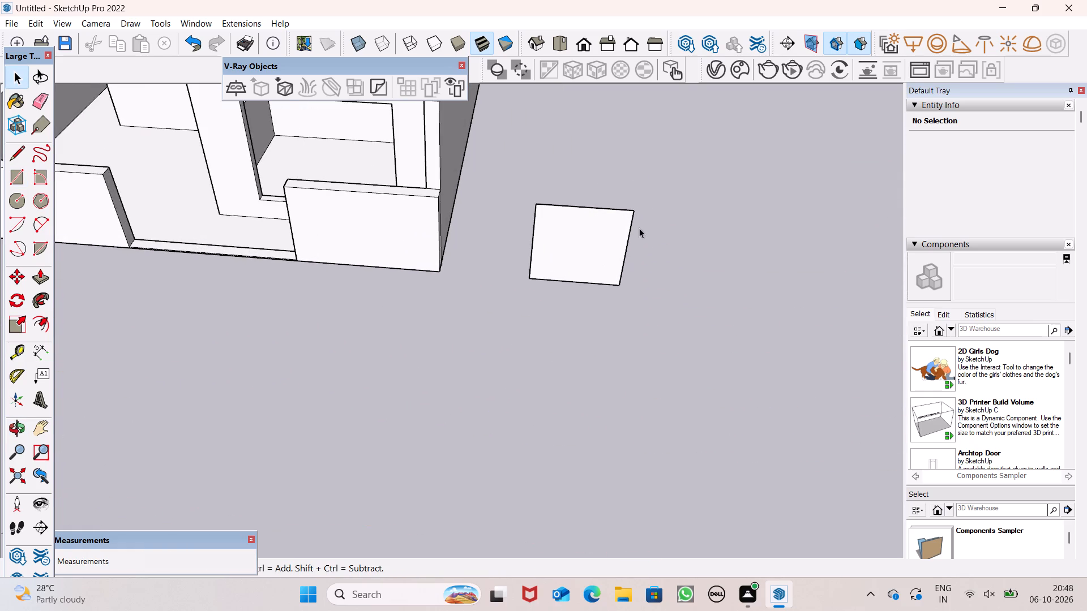
{"action": "scroll", "coordinate": [638, 238], "scroll_direction": "down", "scroll_amount": 2}
{"action": "middle_click_drag", "start_coordinate": [648, 255], "coordinate": [626, 326]}
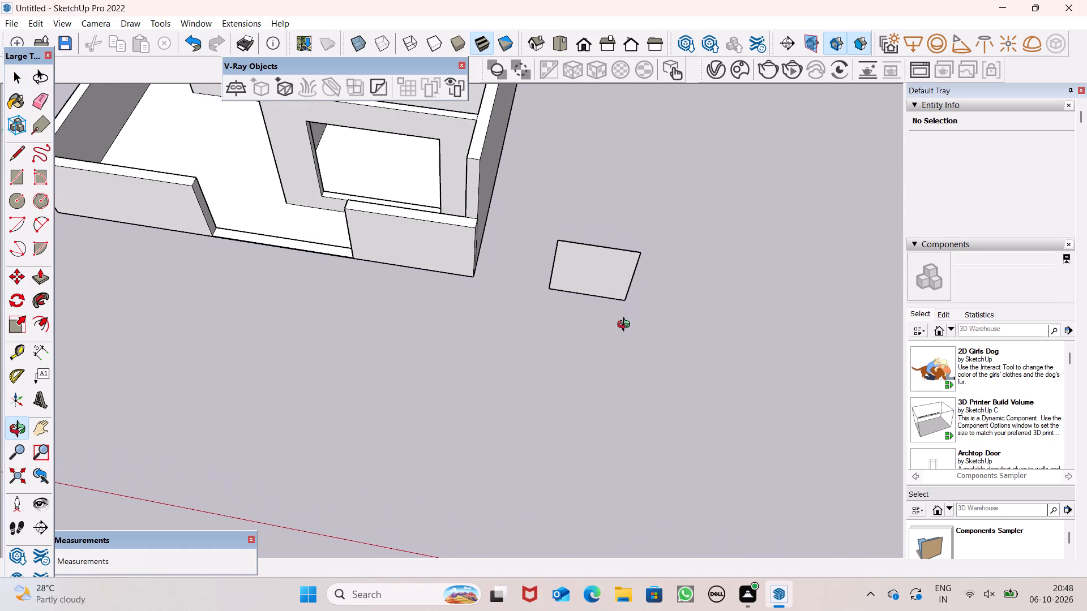
{"action": "middle_click_drag", "start_coordinate": [626, 326], "coordinate": [632, 318]}
{"action": "left_click", "coordinate": [38, 320]}
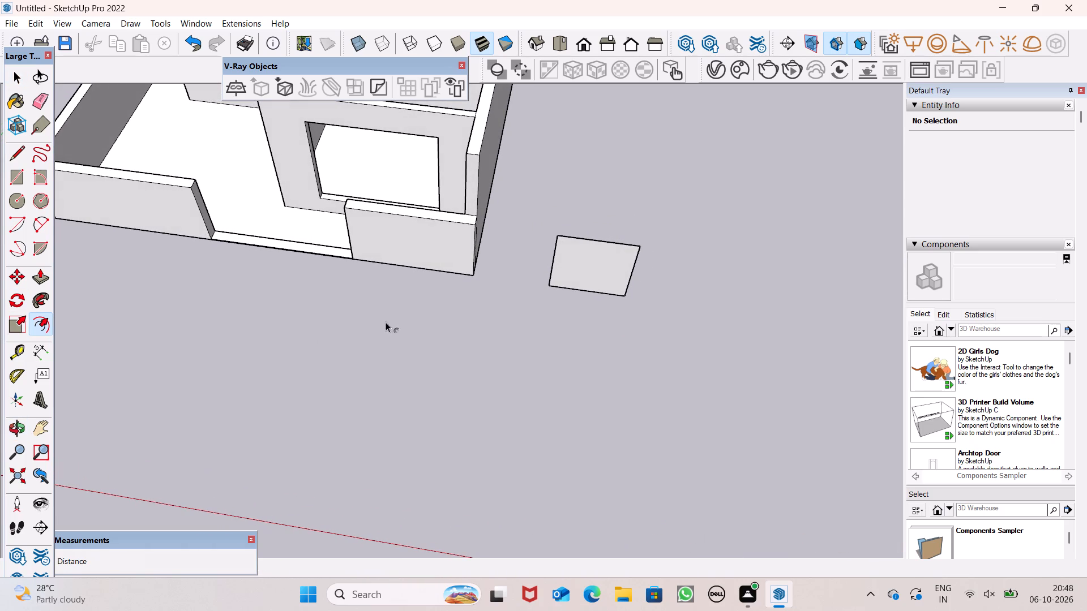
{"action": "scroll", "coordinate": [527, 259], "scroll_direction": "up", "scroll_amount": 4}
{"action": "left_click_drag", "start_coordinate": [622, 243], "coordinate": [620, 245]}
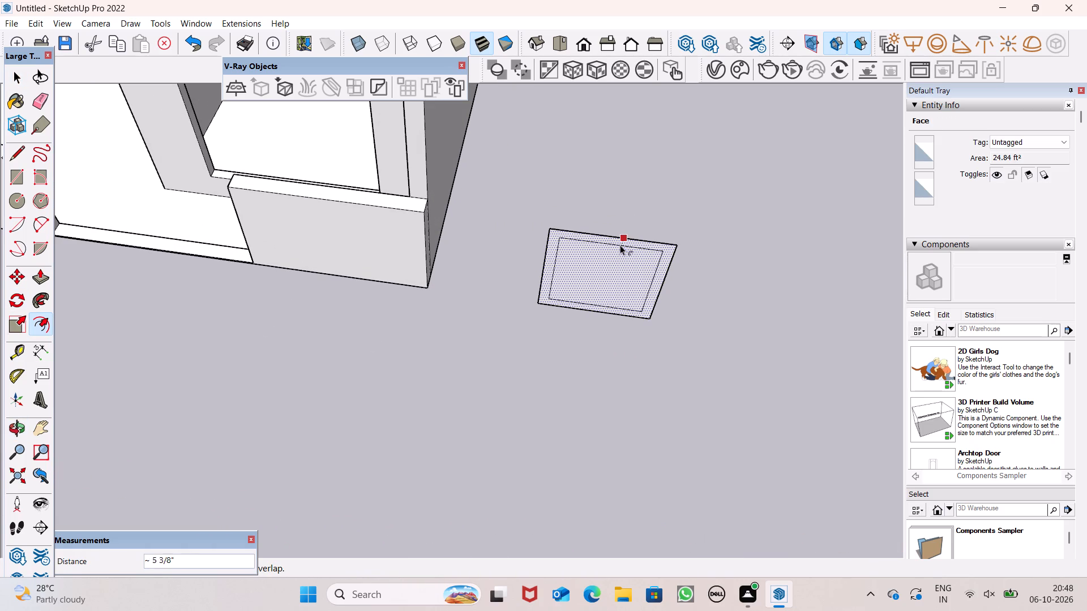
{"action": "left_click_drag", "start_coordinate": [620, 245], "coordinate": [616, 243]}
Extrude the border face of the upright square 6" with Push/Pull to give the window frame depth.
{"action": "middle_click_drag", "start_coordinate": [687, 324], "coordinate": [708, 225]}
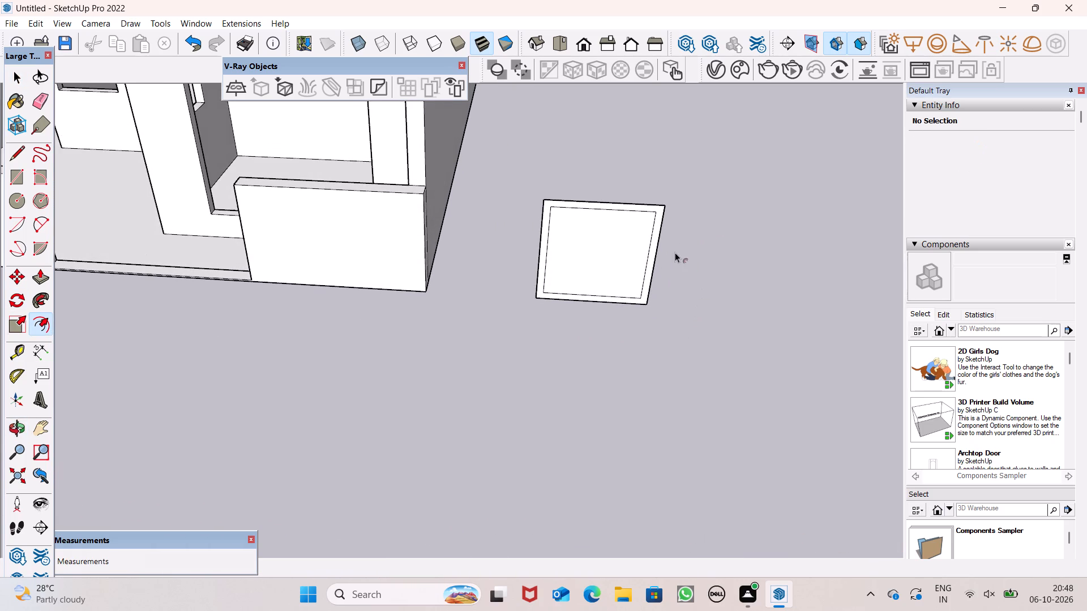
{"action": "key", "text": "space"}
{"action": "scroll", "coordinate": [669, 253], "scroll_direction": "up", "scroll_amount": 3}
{"action": "middle_click_drag", "start_coordinate": [674, 260], "coordinate": [648, 288]}
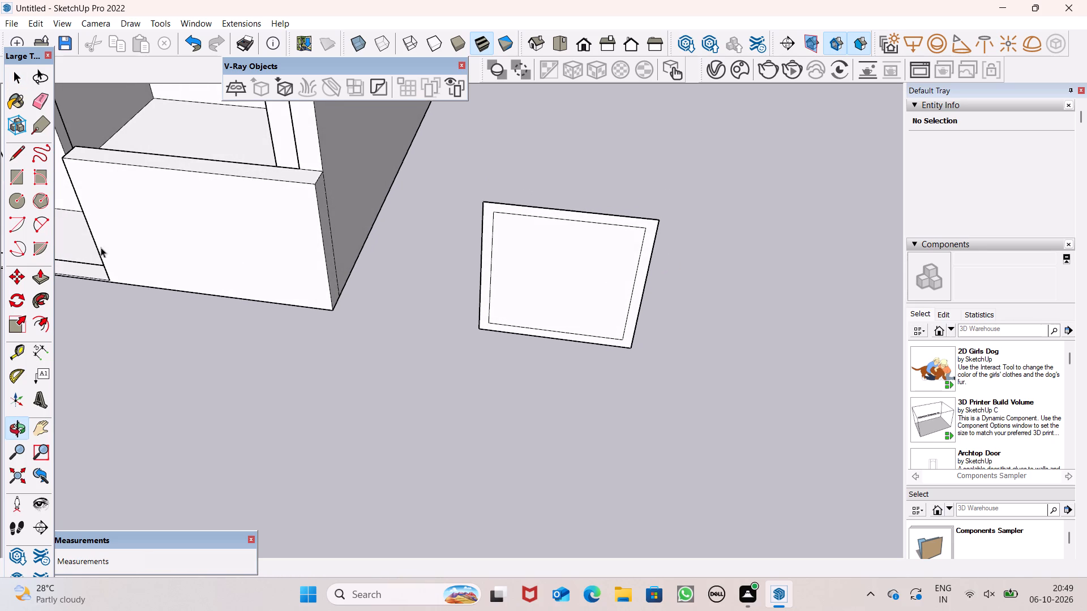
{"action": "left_click", "coordinate": [38, 281]}
{"action": "scroll", "coordinate": [584, 324], "scroll_direction": "up", "scroll_amount": 3}
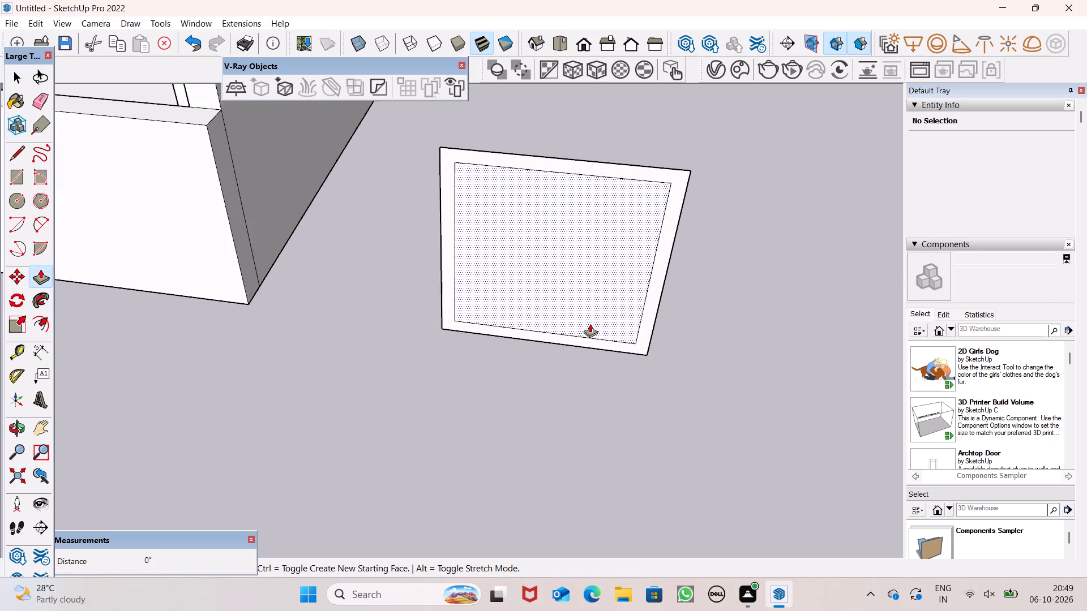
{"action": "scroll", "coordinate": [590, 324], "scroll_direction": "up", "scroll_amount": 1}
{"action": "scroll", "coordinate": [661, 335], "scroll_direction": "down", "scroll_amount": 13}
{"action": "scroll", "coordinate": [714, 355], "scroll_direction": "down", "scroll_amount": 2}
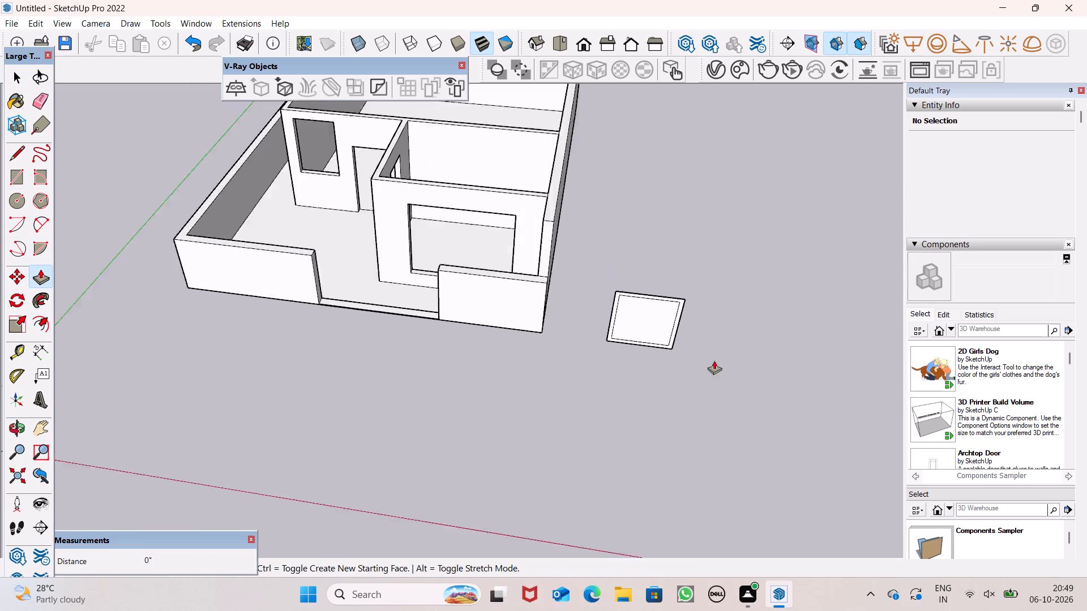
{"action": "scroll", "coordinate": [714, 360], "scroll_direction": "down", "scroll_amount": 3}
{"action": "scroll", "coordinate": [727, 303], "scroll_direction": "up", "scroll_amount": 1}
{"action": "scroll", "coordinate": [727, 303], "scroll_direction": "down", "scroll_amount": 1}
{"action": "scroll", "coordinate": [727, 303], "scroll_direction": "up", "scroll_amount": 4}
{"action": "scroll", "coordinate": [688, 351], "scroll_direction": "up", "scroll_amount": 13}
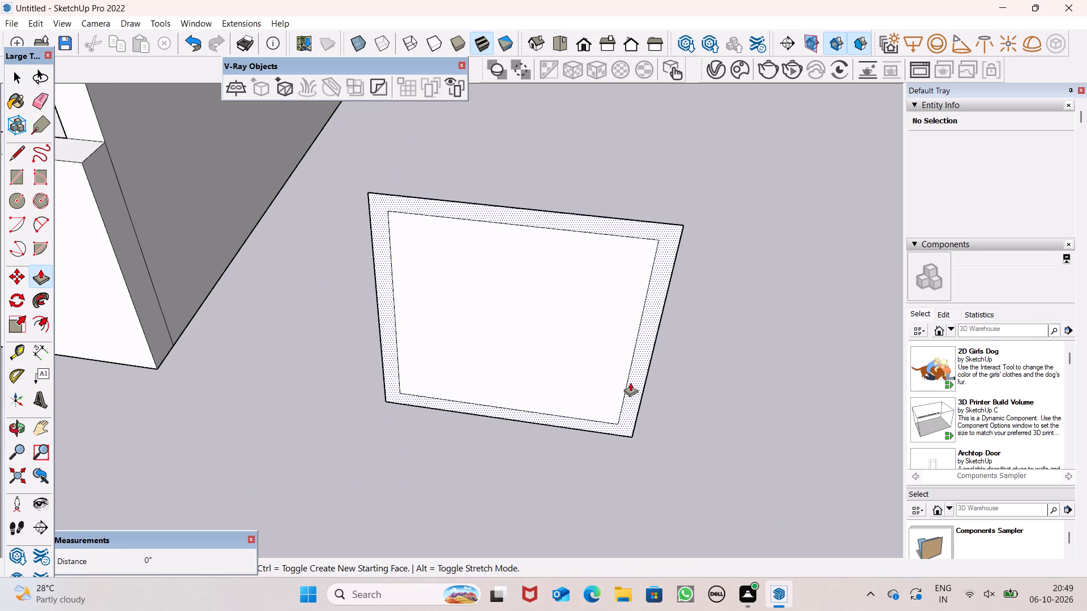
{"action": "left_click_drag", "start_coordinate": [633, 391], "coordinate": [649, 371]}
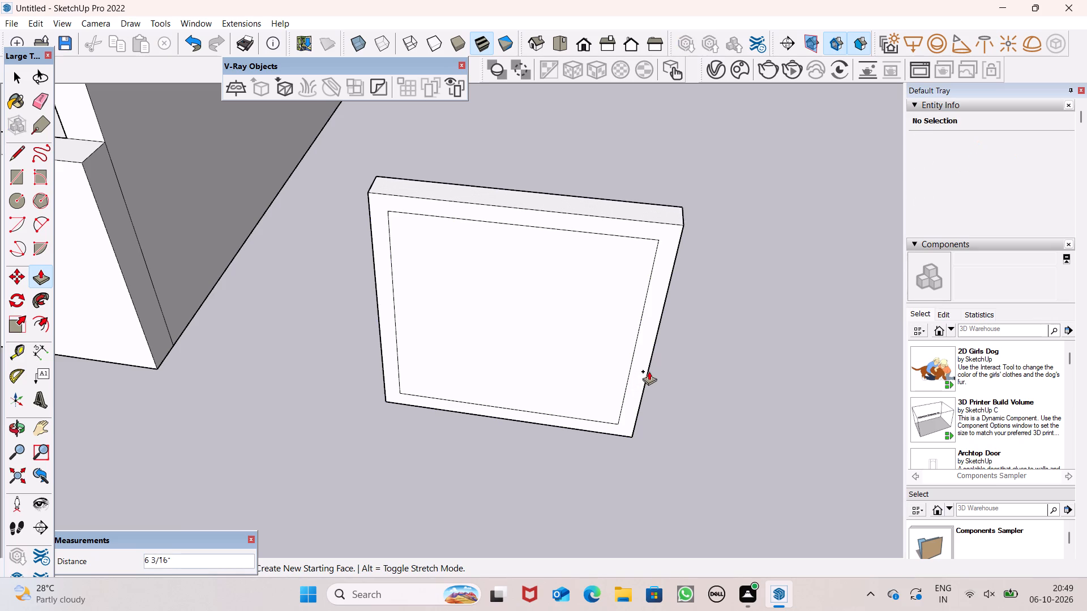
{"action": "left_click_drag", "start_coordinate": [649, 371], "coordinate": [650, 370]}
{"action": "key", "text": "6"}
{"action": "key", "text": "shift+quotedbl"}
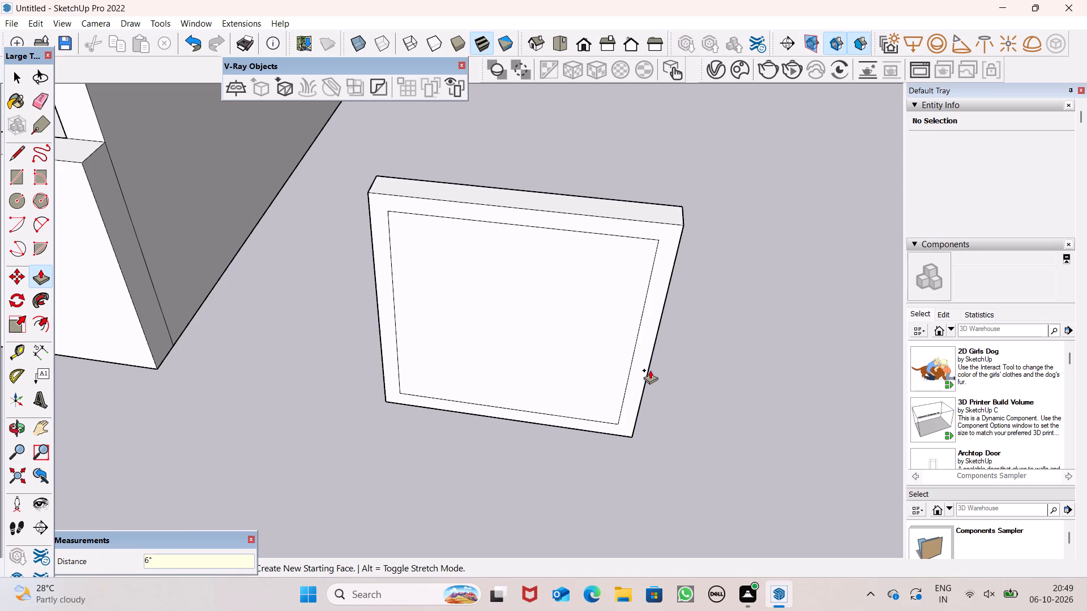
{"action": "left_click_drag", "start_coordinate": [650, 370], "coordinate": [649, 371]}
{"action": "key", "text": "Return"}
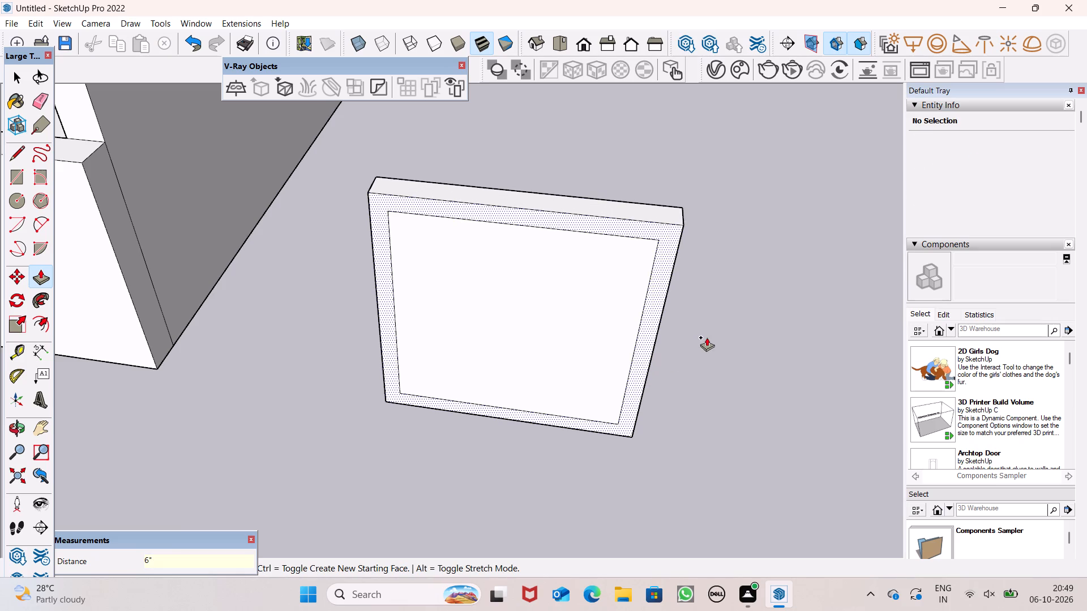
{"action": "key", "text": "space"}
Examine the window frame's border and inner panel from the front and the side.
{"action": "scroll", "coordinate": [724, 304], "scroll_direction": "down", "scroll_amount": 11}
{"action": "scroll", "coordinate": [731, 292], "scroll_direction": "up", "scroll_amount": 1}
{"action": "middle_click_drag", "start_coordinate": [731, 295], "coordinate": [382, 296]}
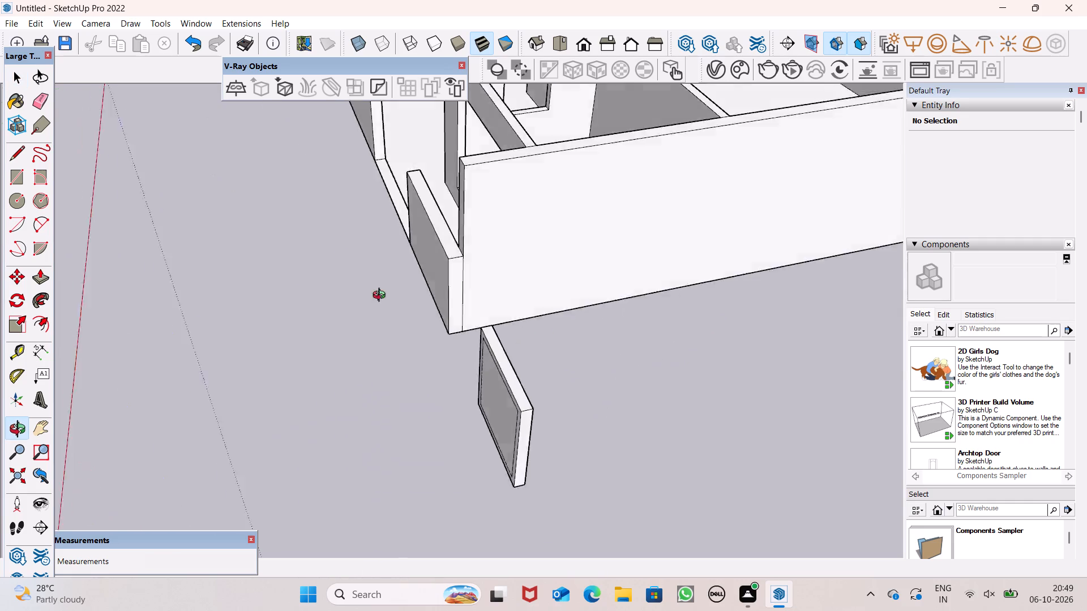
{"action": "middle_click_drag", "start_coordinate": [382, 296], "coordinate": [721, 298]}
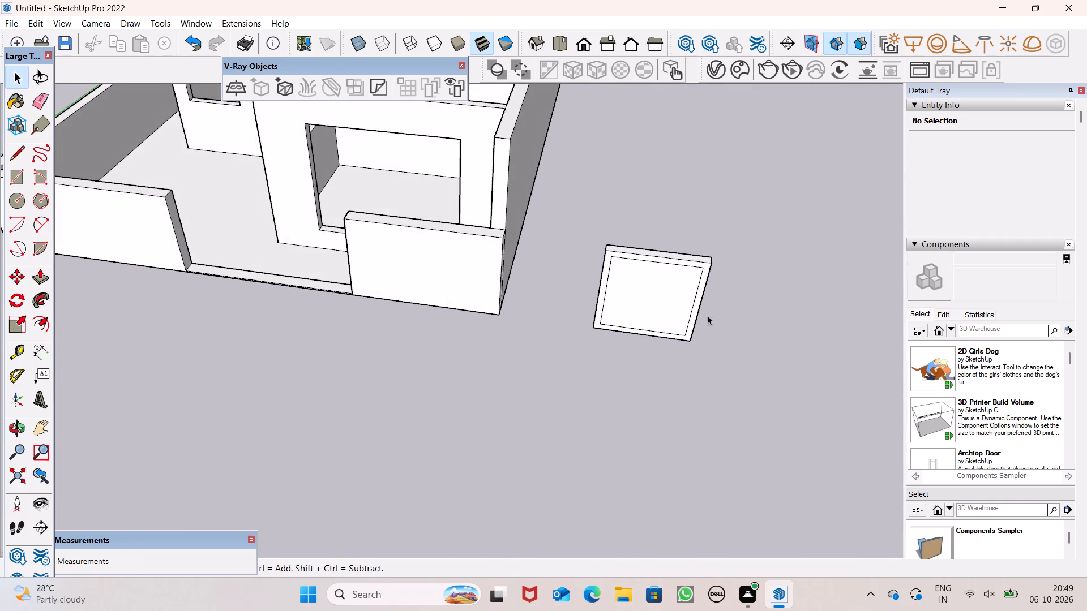
{"action": "scroll", "coordinate": [697, 325], "scroll_direction": "up", "scroll_amount": 2}
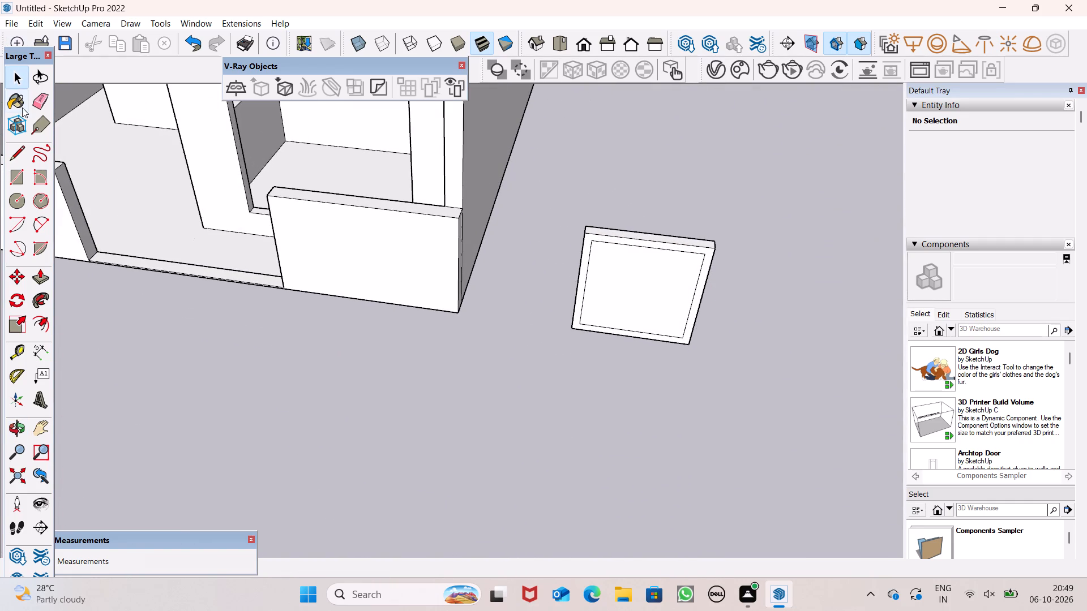
{"action": "left_click", "coordinate": [40, 285]}
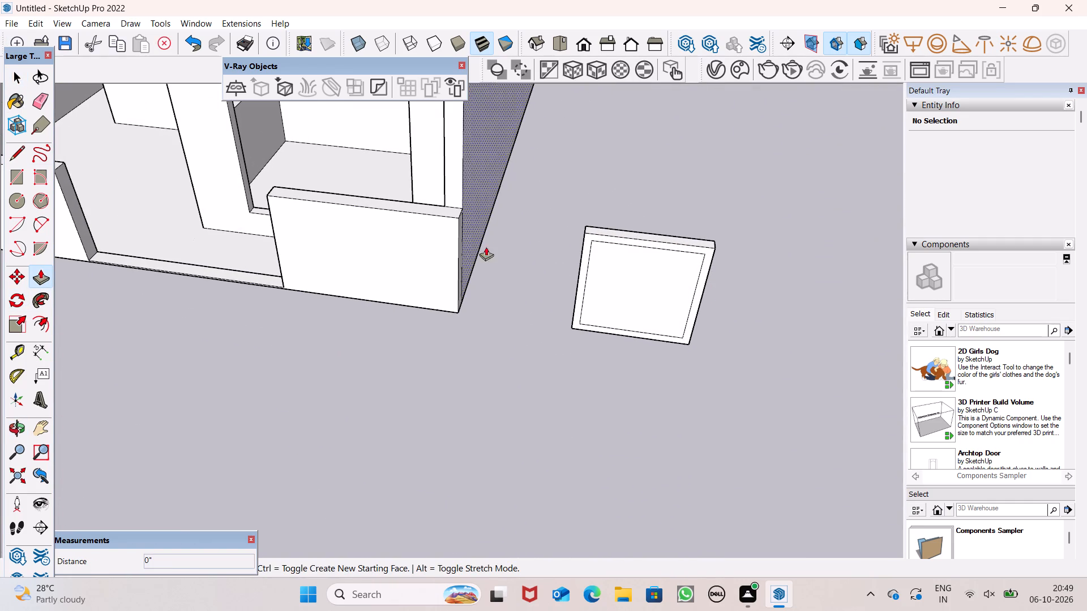
{"action": "middle_click_drag", "start_coordinate": [772, 335], "coordinate": [756, 342]}
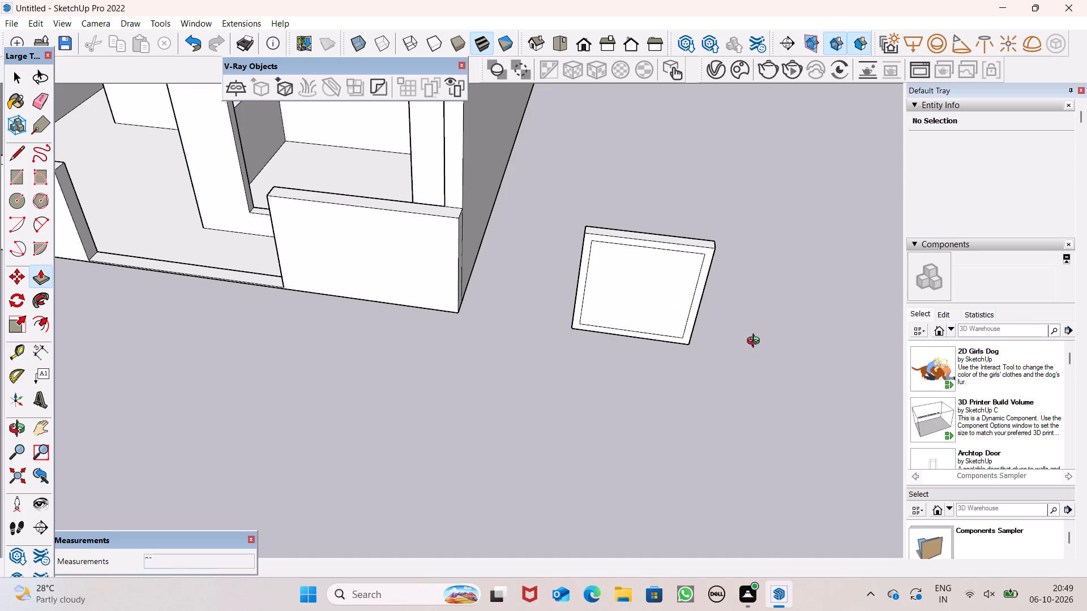
{"action": "middle_click_drag", "start_coordinate": [756, 342], "coordinate": [761, 362]}
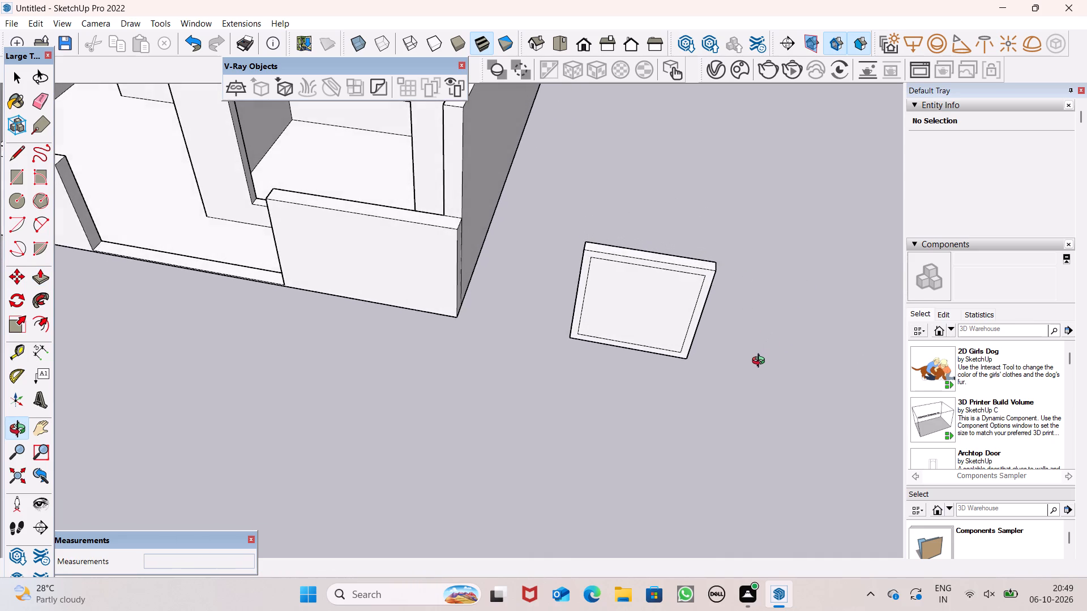
{"action": "middle_click_drag", "start_coordinate": [761, 362], "coordinate": [735, 361]}
{"action": "key", "text": "space"}
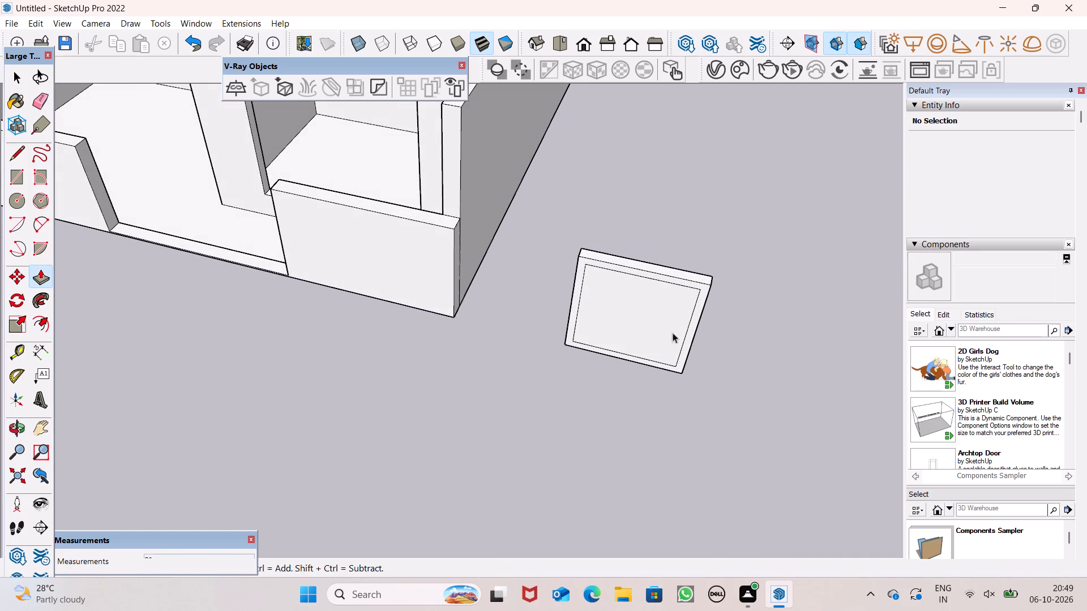
Draw a vertical strip about 1 7/16" by 4' 4 1/4" on the frame's inner panel, from its upper edge to its lower edge.
{"action": "middle_click_drag", "start_coordinate": [739, 349], "coordinate": [772, 291]}
{"action": "scroll", "coordinate": [739, 349], "scroll_direction": "up", "scroll_amount": 1}
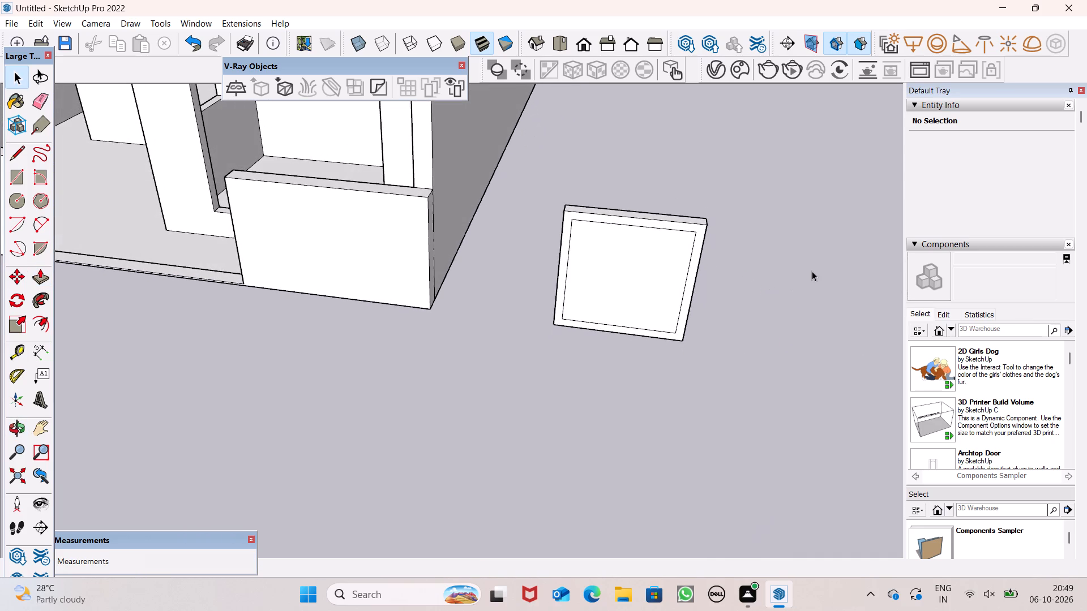
{"action": "middle_click_drag", "start_coordinate": [767, 252], "coordinate": [794, 192]}
{"action": "scroll", "coordinate": [778, 231], "scroll_direction": "up", "scroll_amount": 1}
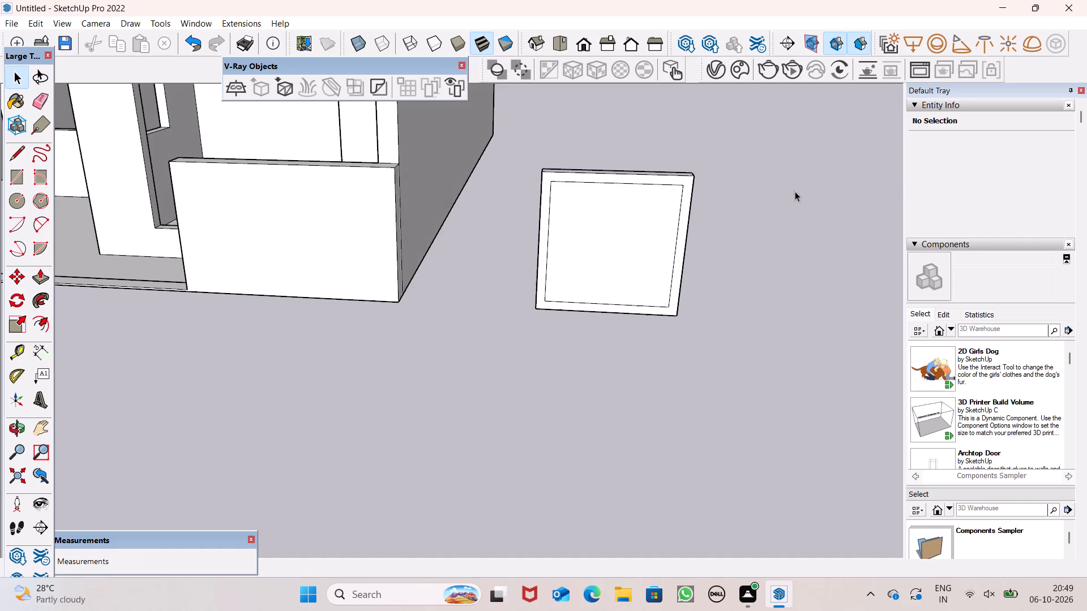
{"action": "scroll", "coordinate": [728, 202], "scroll_direction": "up", "scroll_amount": 3}
{"action": "left_click", "coordinate": [23, 175]}
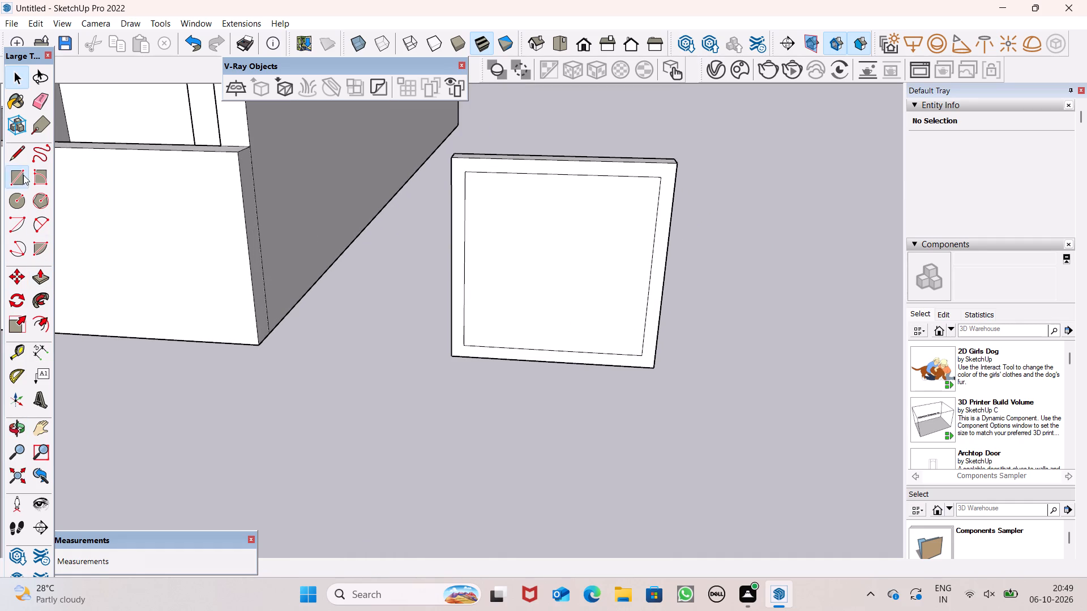
{"action": "scroll", "coordinate": [598, 194], "scroll_direction": "up", "scroll_amount": 1}
{"action": "scroll", "coordinate": [535, 165], "scroll_direction": "up", "scroll_amount": 5}
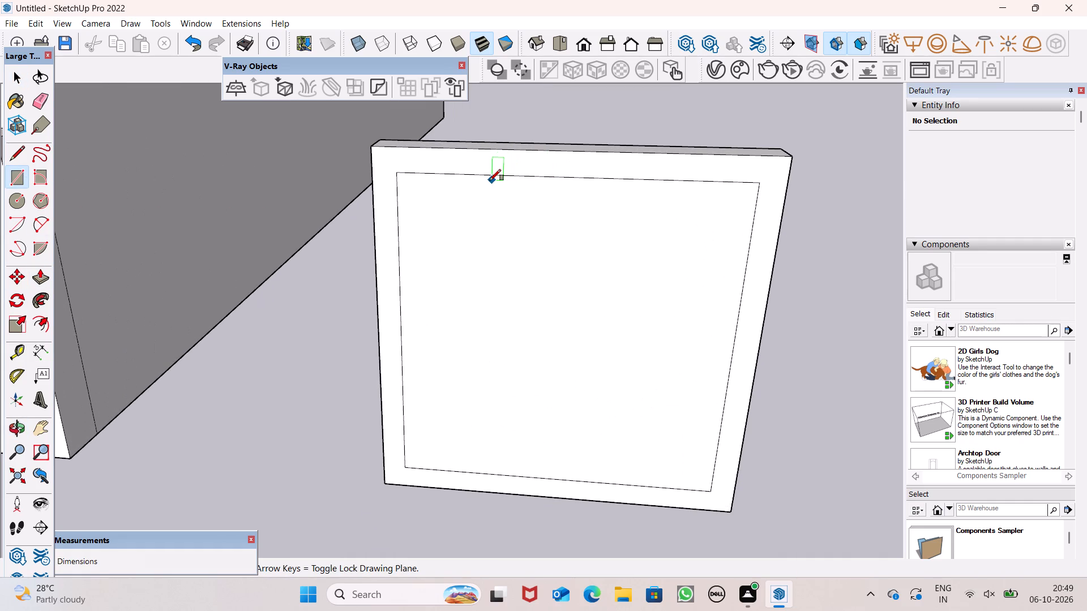
{"action": "left_click", "coordinate": [489, 178]}
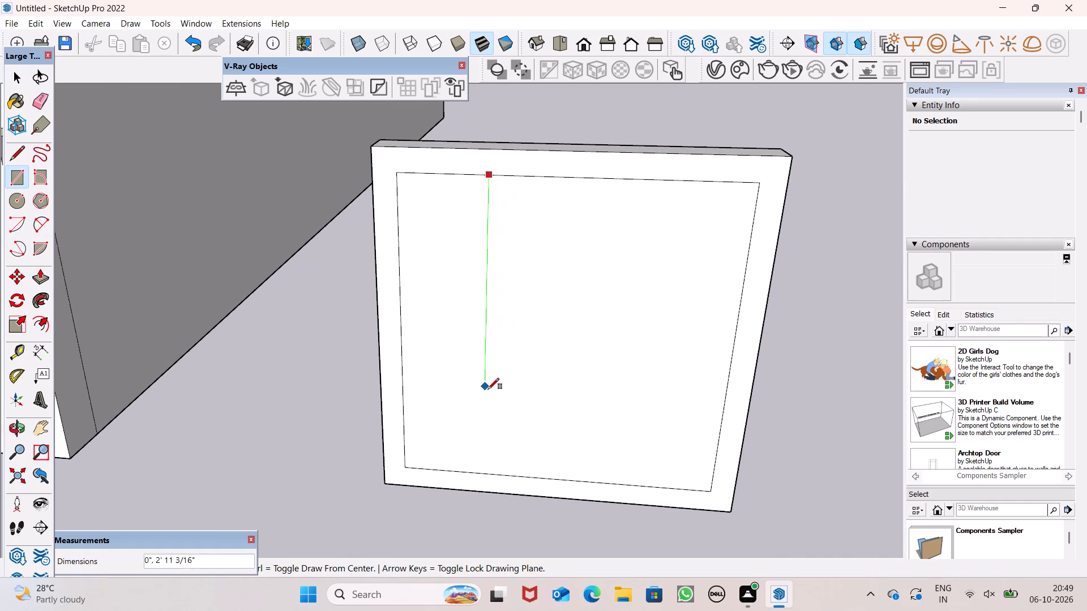
{"action": "scroll", "coordinate": [506, 481], "scroll_direction": "up", "scroll_amount": 3}
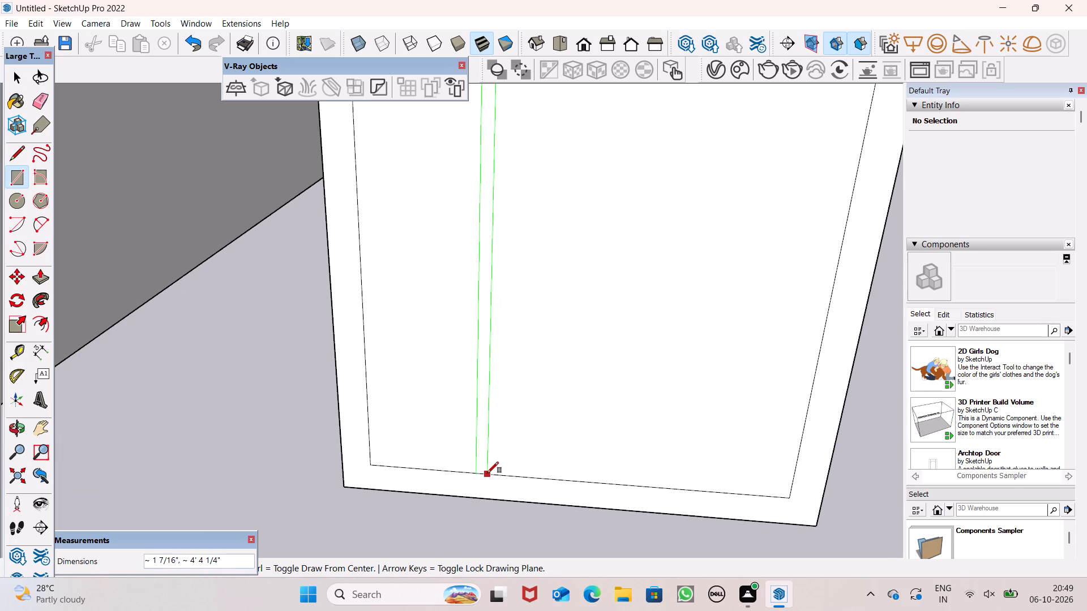
{"action": "left_click", "coordinate": [490, 472]}
{"action": "key", "text": "space"}
Select the vertical strip with its edges and move it about 3 1/2" sideways toward the middle of the inner panel.
{"action": "scroll", "coordinate": [486, 442], "scroll_direction": "down", "scroll_amount": 2}
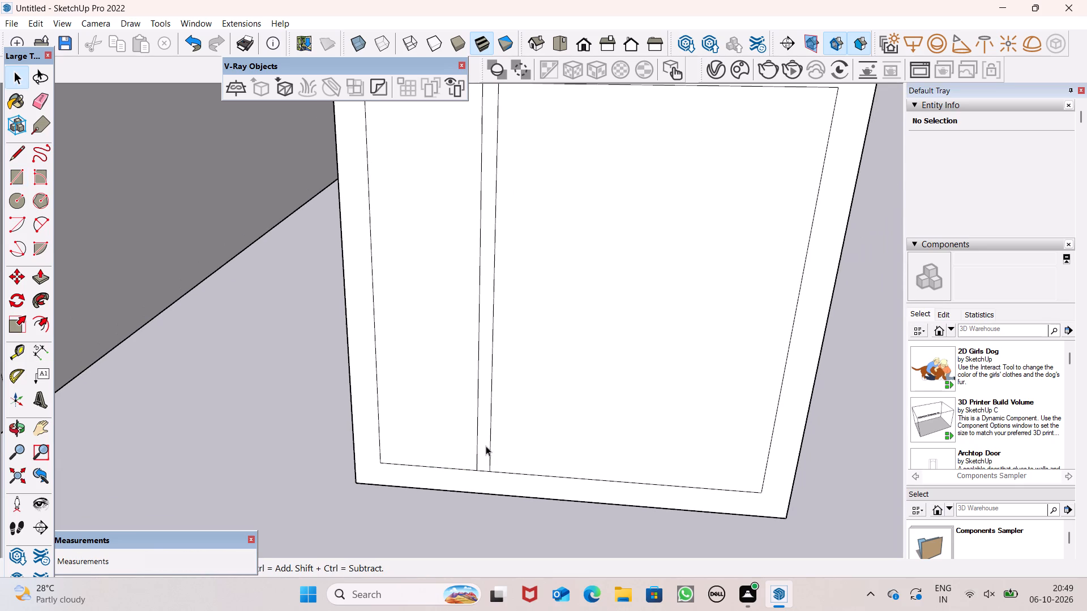
{"action": "scroll", "coordinate": [546, 436], "scroll_direction": "down", "scroll_amount": 1}
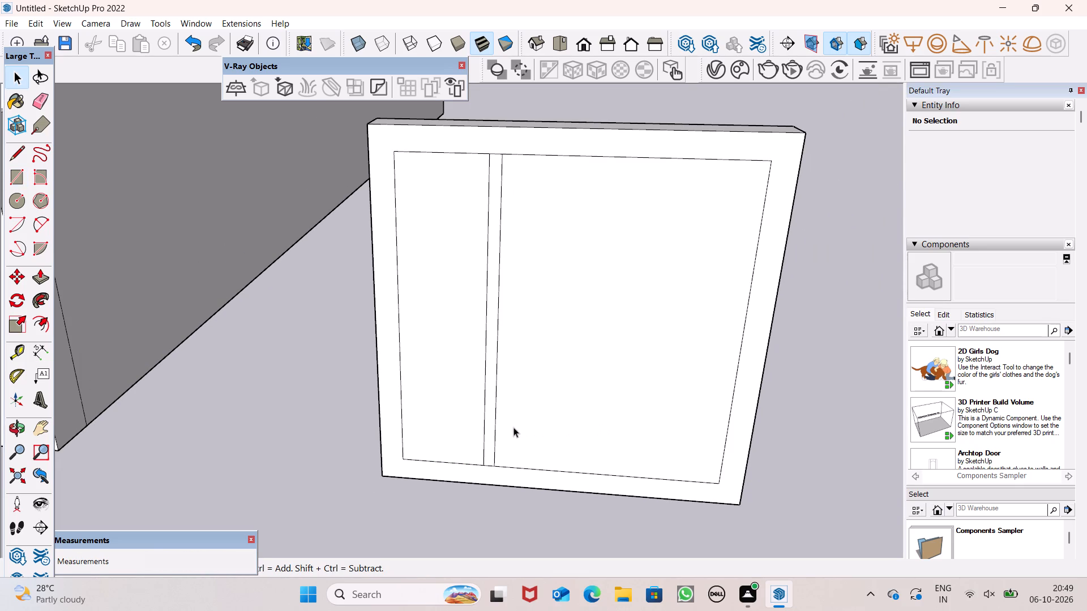
{"action": "double_click", "coordinate": [485, 436]}
{"action": "left_click", "coordinate": [344, 429]}
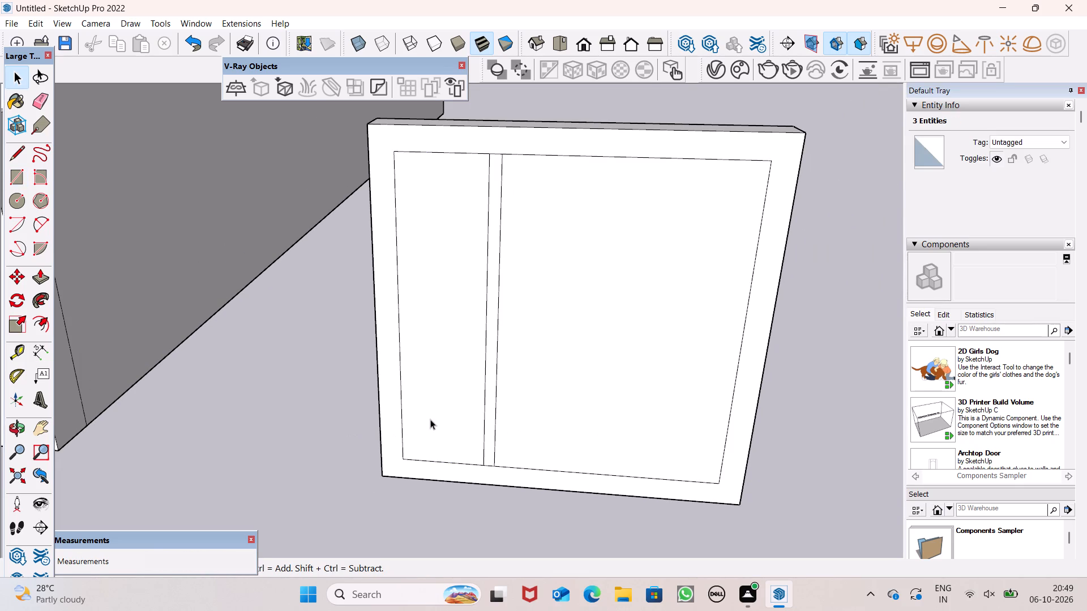
{"action": "double_click", "coordinate": [486, 428]}
{"action": "left_click_drag", "start_coordinate": [337, 457], "coordinate": [354, 455]}
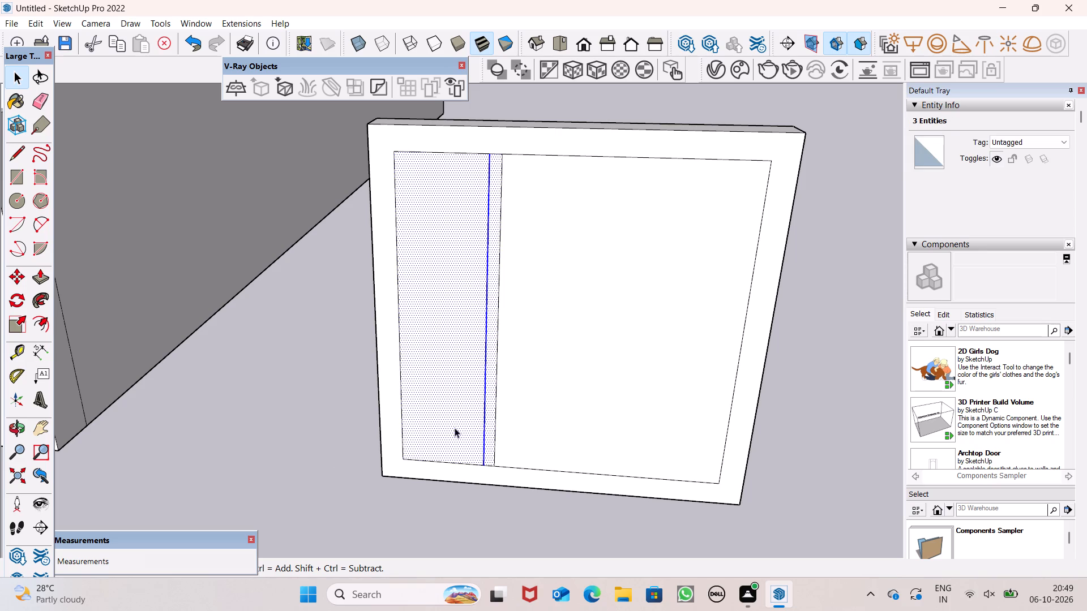
{"action": "double_click", "coordinate": [487, 433]}
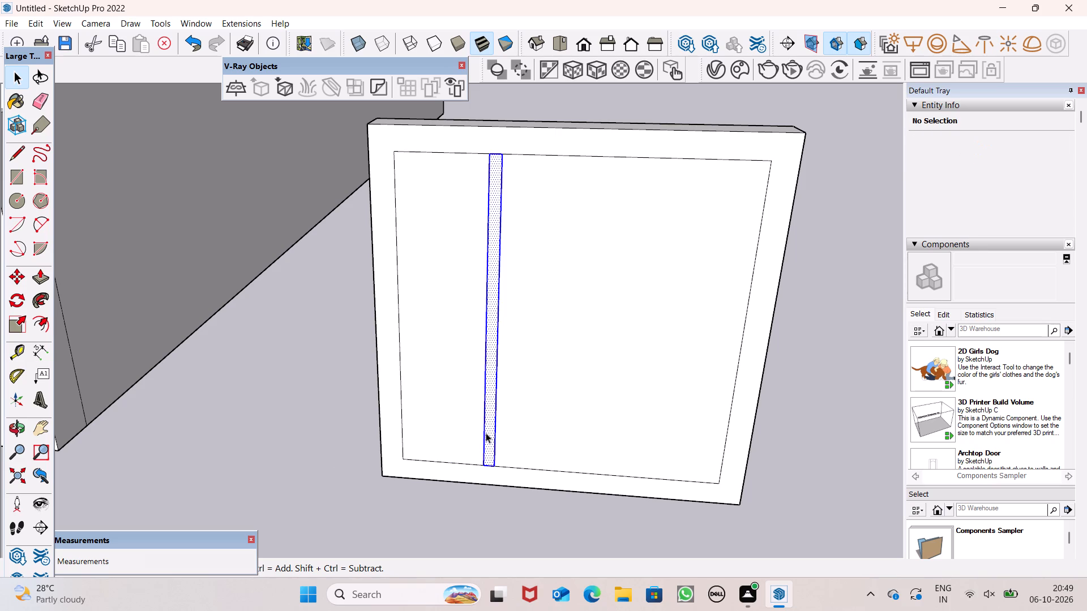
{"action": "key", "text": "m"}
{"action": "key", "text": "Return"}
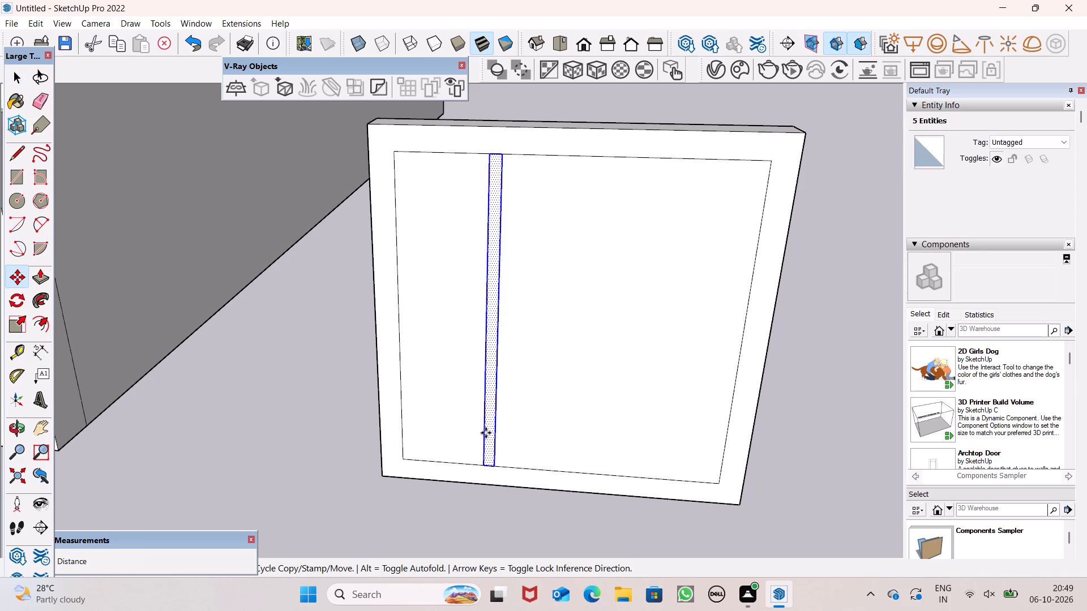
{"action": "left_click_drag", "start_coordinate": [490, 431], "coordinate": [512, 431]}
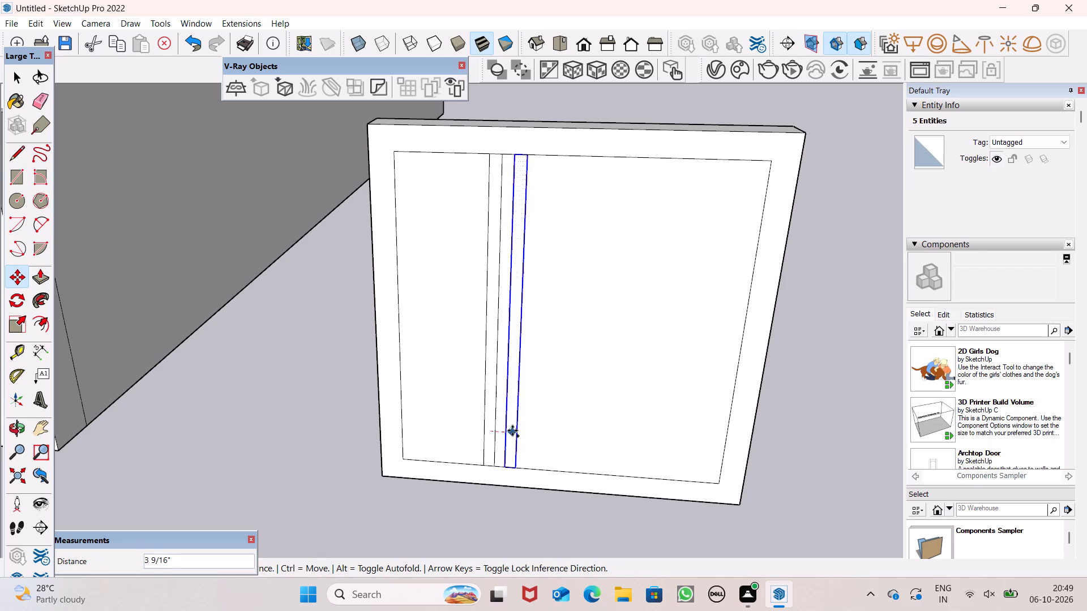
{"action": "left_click_drag", "start_coordinate": [512, 431], "coordinate": [515, 429]}
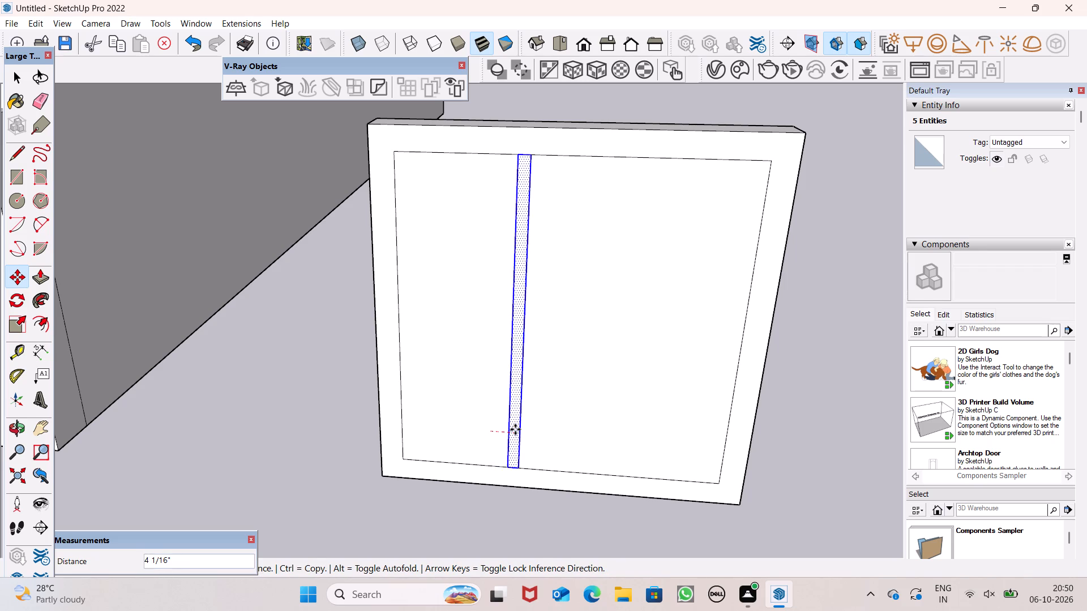
{"action": "left_click_drag", "start_coordinate": [515, 429], "coordinate": [510, 433]}
Copy the vertical strip sideways along the inner panel so two strips divide it into three roughly equal bays.
{"action": "left_click_drag", "start_coordinate": [510, 433], "coordinate": [606, 441]}
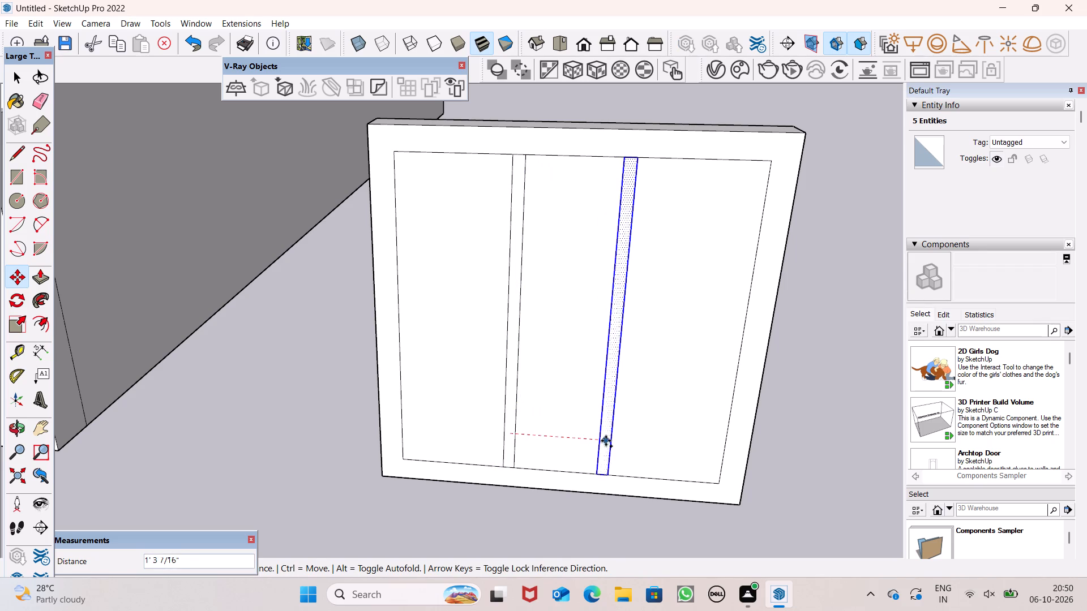
{"action": "left_click_drag", "start_coordinate": [606, 441], "coordinate": [613, 444]}
{"action": "key", "text": "space"}
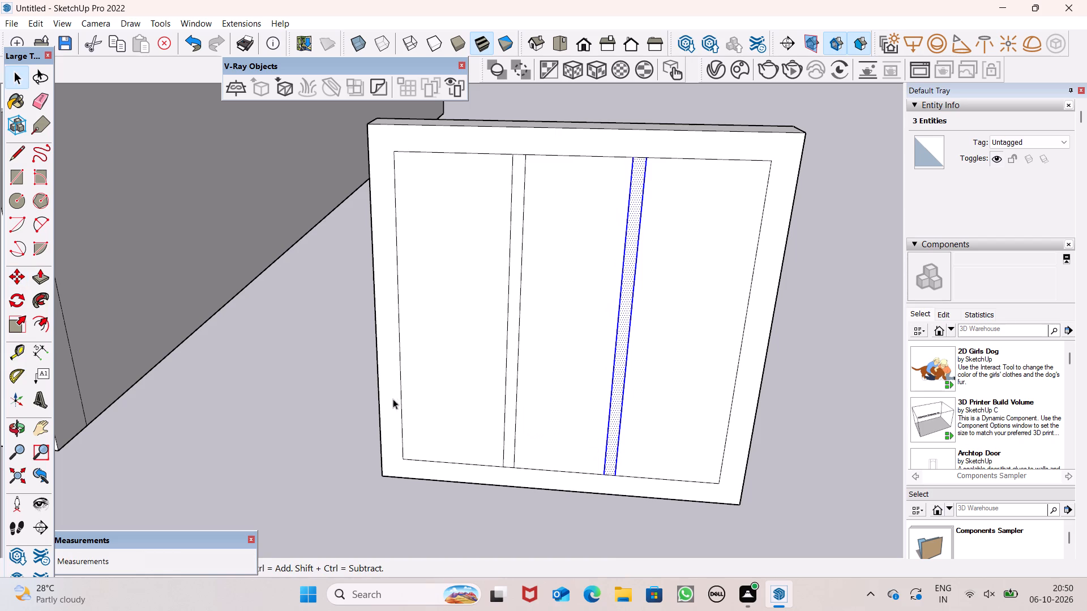
{"action": "left_click", "coordinate": [317, 398]}
Extrude both vertical strips 6" with Push/Pull to form mullions matching the depth of the window frame.
{"action": "scroll", "coordinate": [515, 364], "scroll_direction": "down", "scroll_amount": 2}
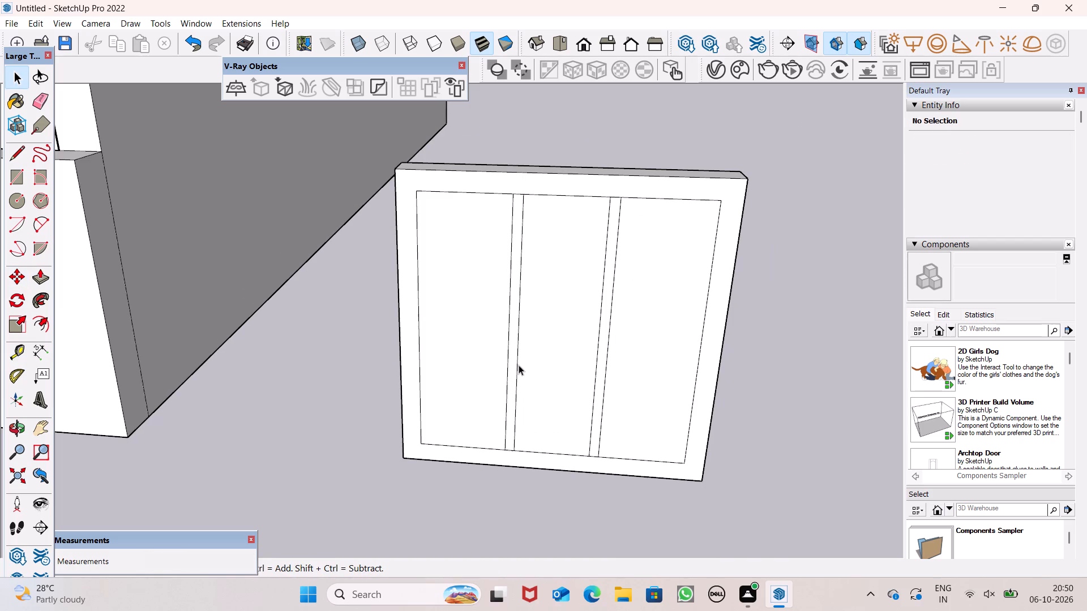
{"action": "scroll", "coordinate": [541, 371], "scroll_direction": "down", "scroll_amount": 1}
{"action": "scroll", "coordinate": [673, 358], "scroll_direction": "down", "scroll_amount": 6}
{"action": "scroll", "coordinate": [713, 334], "scroll_direction": "down", "scroll_amount": 4}
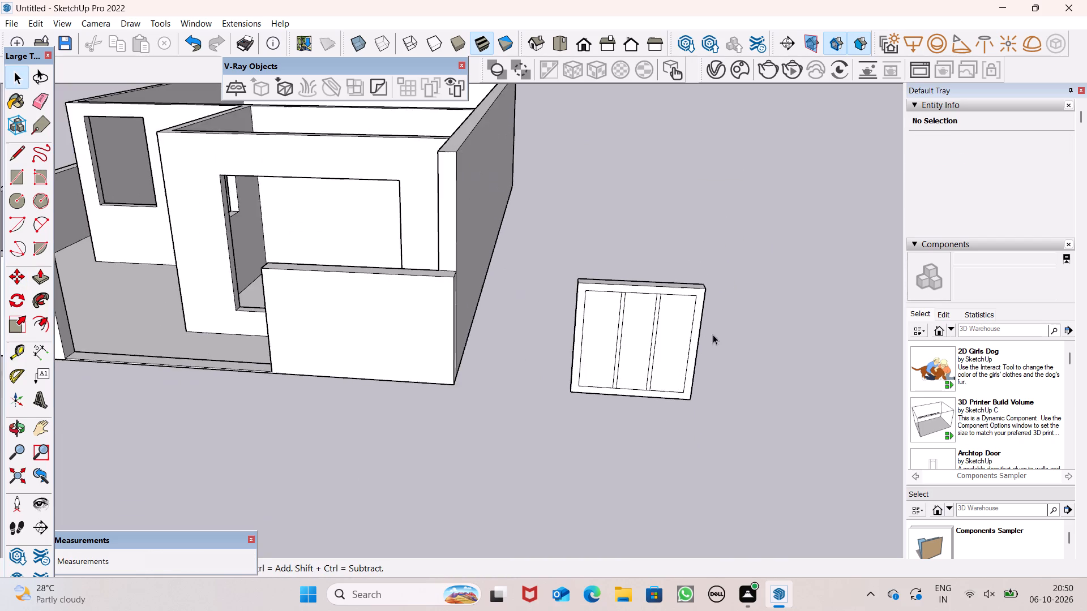
{"action": "middle_click_drag", "start_coordinate": [734, 367], "coordinate": [141, 411]}
{"action": "scroll", "coordinate": [270, 331], "scroll_direction": "up", "scroll_amount": 2}
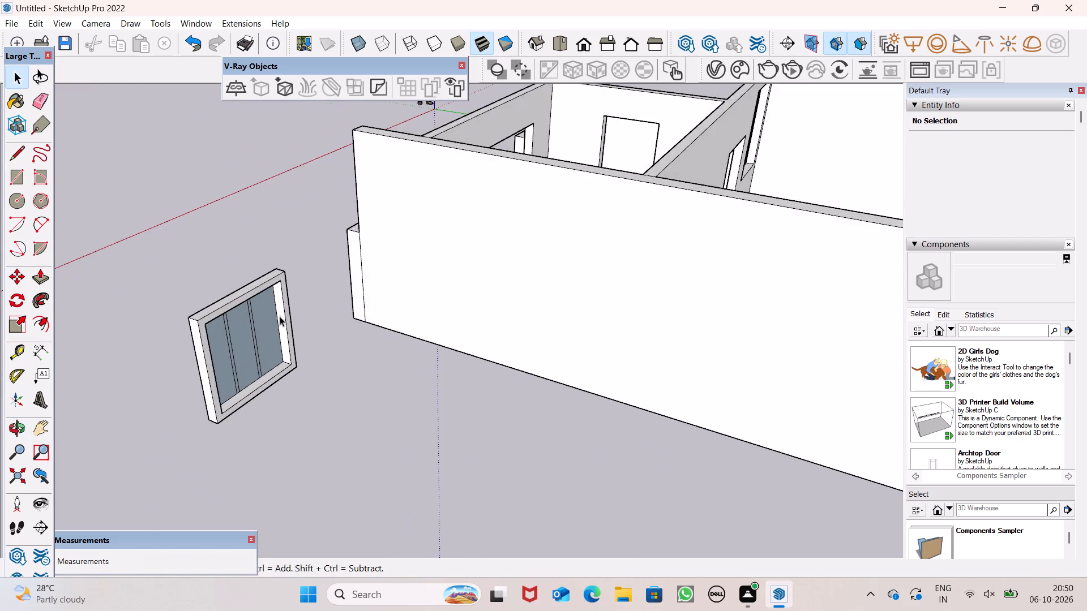
{"action": "scroll", "coordinate": [280, 316], "scroll_direction": "up", "scroll_amount": 3}
{"action": "left_click", "coordinate": [37, 281]}
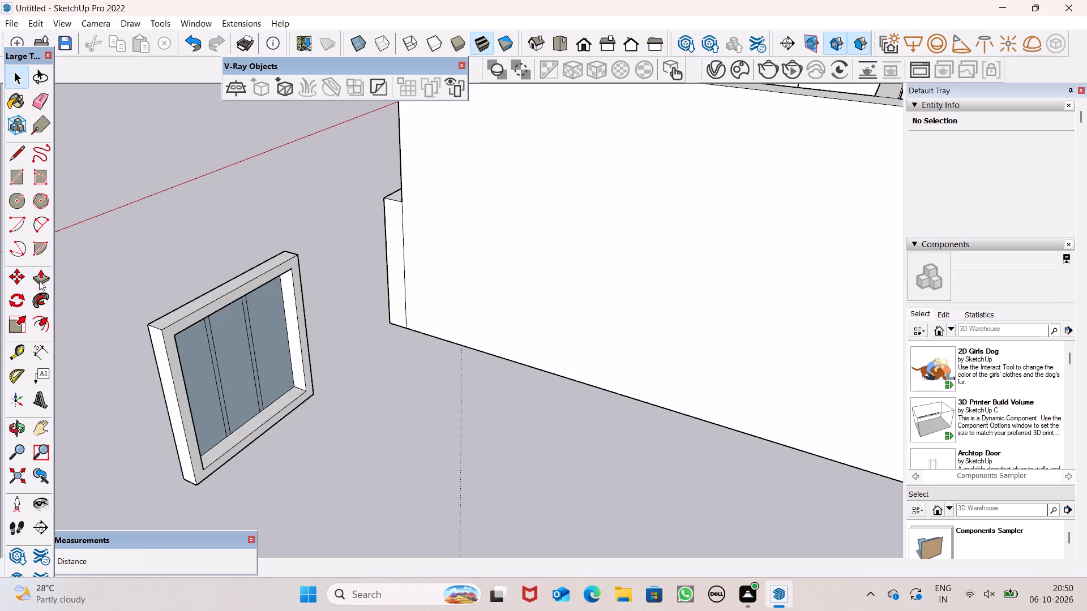
{"action": "scroll", "coordinate": [226, 393], "scroll_direction": "up", "scroll_amount": 9}
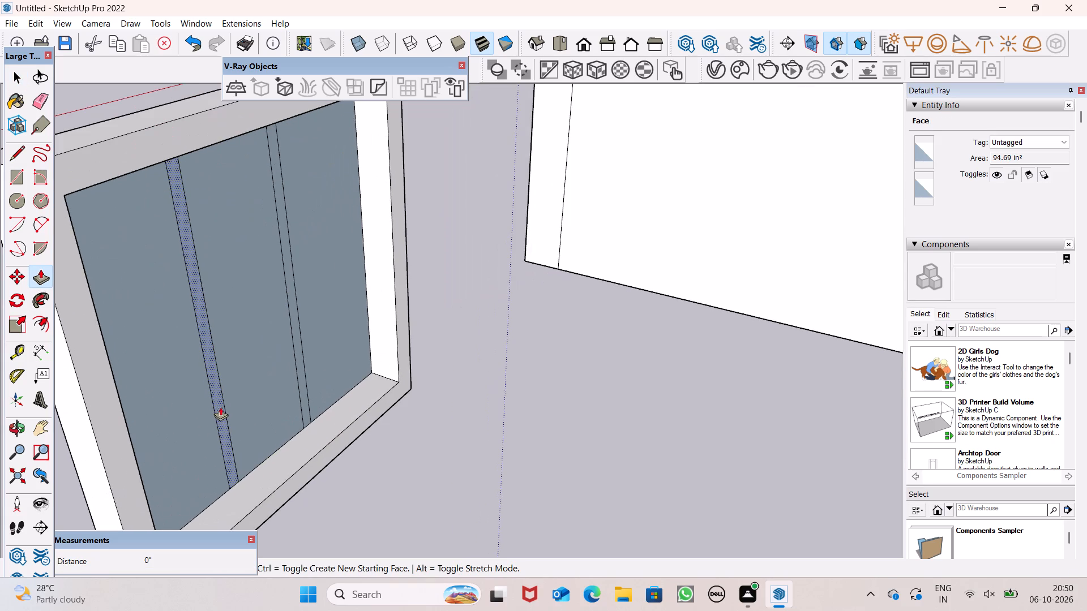
{"action": "left_click_drag", "start_coordinate": [220, 408], "coordinate": [266, 455]}
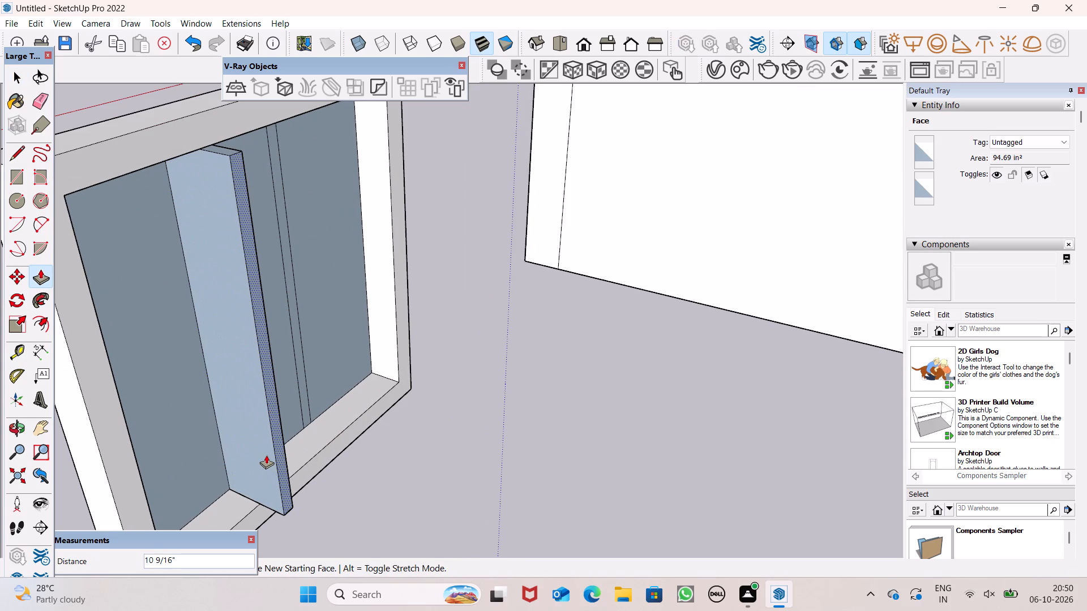
{"action": "left_click_drag", "start_coordinate": [266, 455], "coordinate": [415, 341]}
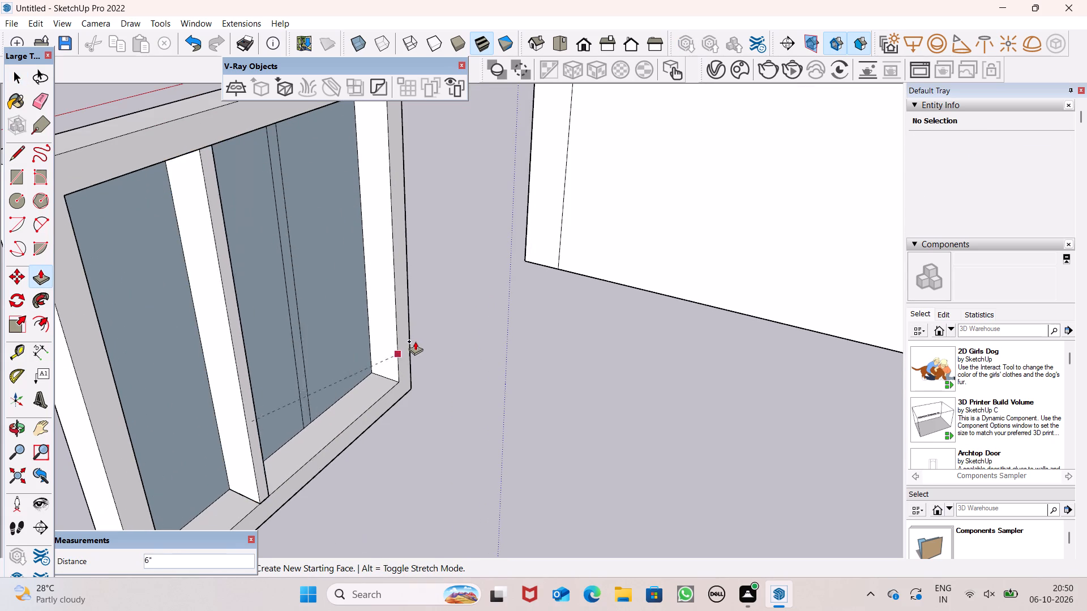
{"action": "left_click_drag", "start_coordinate": [415, 341], "coordinate": [407, 346]}
{"action": "scroll", "coordinate": [308, 407], "scroll_direction": "up", "scroll_amount": 3}
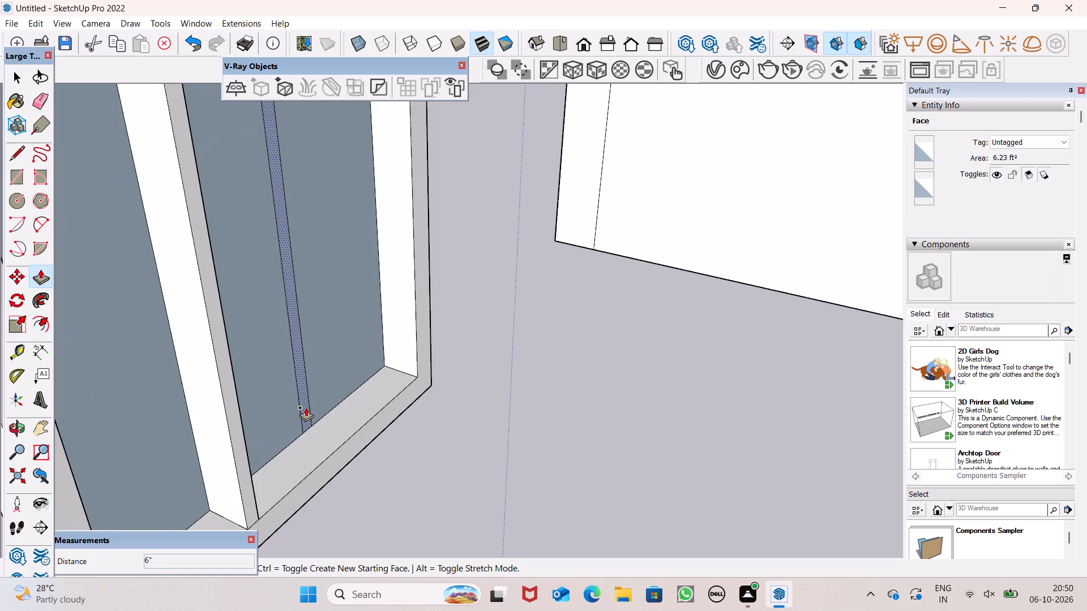
{"action": "left_click_drag", "start_coordinate": [306, 408], "coordinate": [278, 474]}
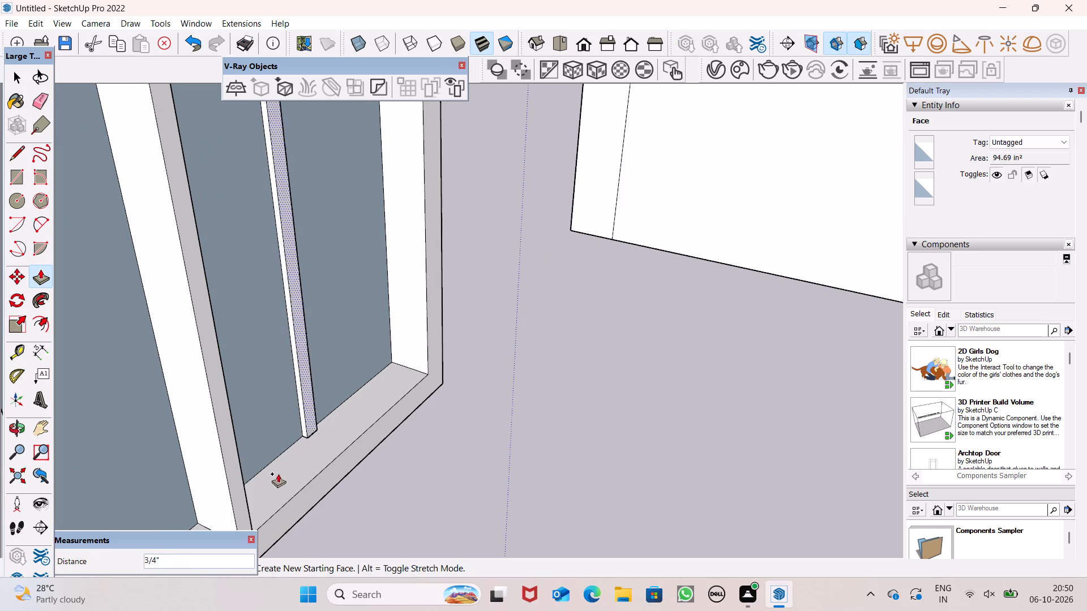
{"action": "left_click_drag", "start_coordinate": [278, 474], "coordinate": [233, 491]}
Examine the window frame and its mullions from the back and the front.
{"action": "scroll", "coordinate": [444, 353], "scroll_direction": "down", "scroll_amount": 5}
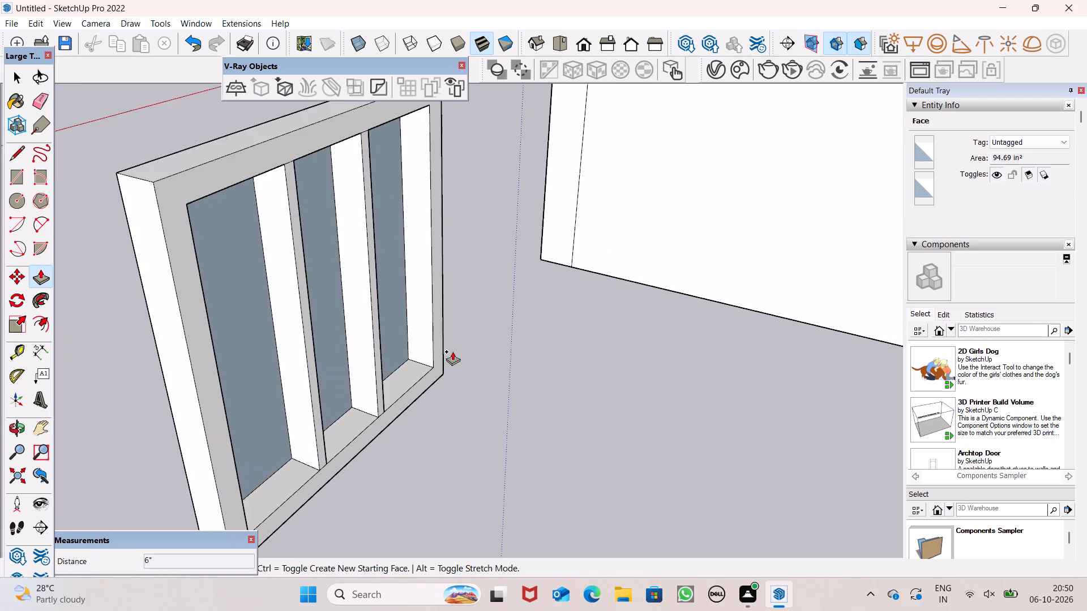
{"action": "scroll", "coordinate": [452, 351], "scroll_direction": "down", "scroll_amount": 6}
{"action": "middle_click_drag", "start_coordinate": [392, 388], "coordinate": [836, 311]}
{"action": "middle_click_drag", "start_coordinate": [478, 365], "coordinate": [595, 405]}
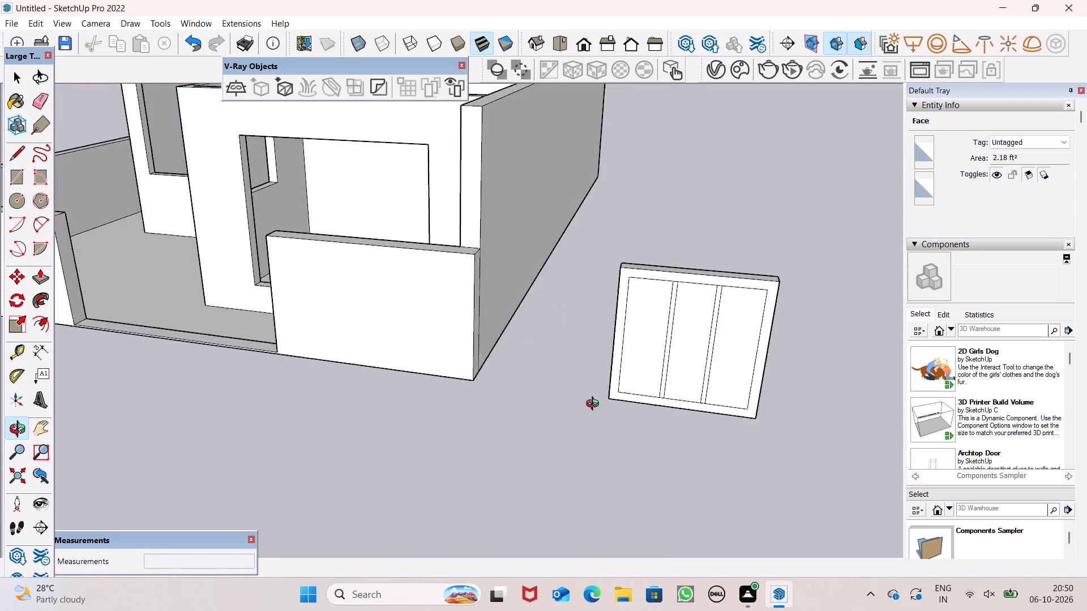
{"action": "middle_click_drag", "start_coordinate": [595, 405], "coordinate": [616, 406]}
{"action": "scroll", "coordinate": [475, 325], "scroll_direction": "down", "scroll_amount": 1}
{"action": "scroll", "coordinate": [523, 314], "scroll_direction": "down", "scroll_amount": 2}
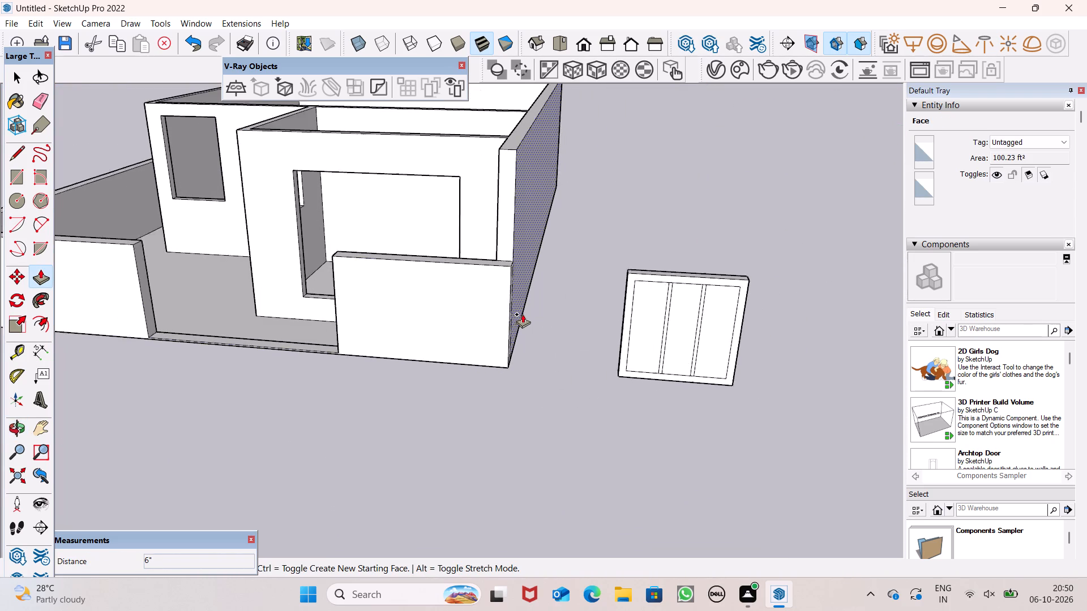
{"action": "scroll", "coordinate": [695, 341], "scroll_direction": "up", "scroll_amount": 7}
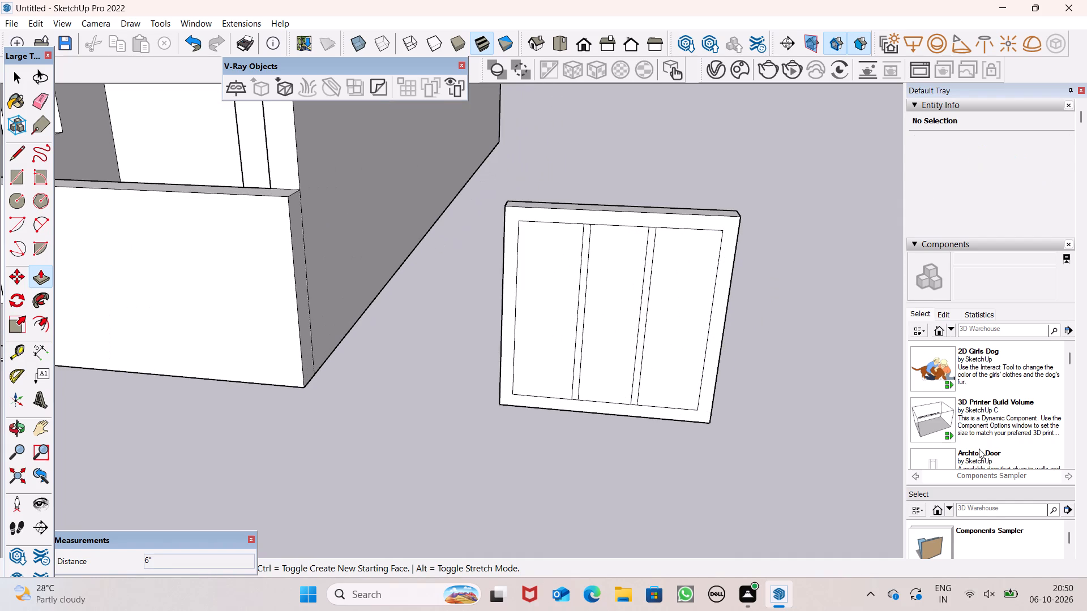
Paint the front border of the window frame and the front faces of both mullions with Color C08 from the Colors collection.
{"action": "scroll", "coordinate": [1010, 474], "scroll_direction": "down", "scroll_amount": 4}
{"action": "scroll", "coordinate": [995, 402], "scroll_direction": "down", "scroll_amount": 8}
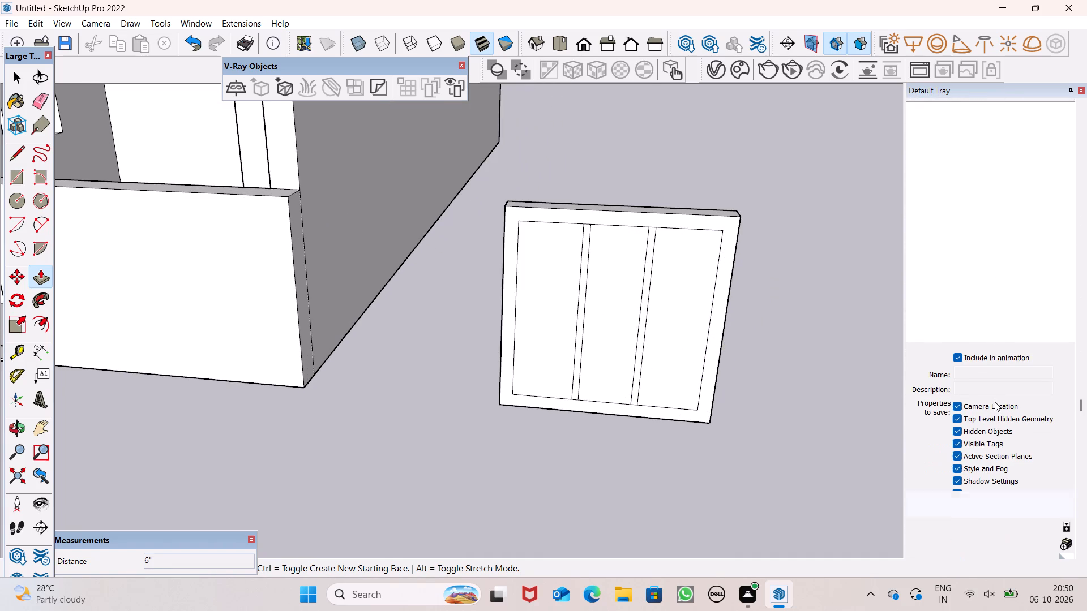
{"action": "scroll", "coordinate": [1000, 375], "scroll_direction": "down", "scroll_amount": 8}
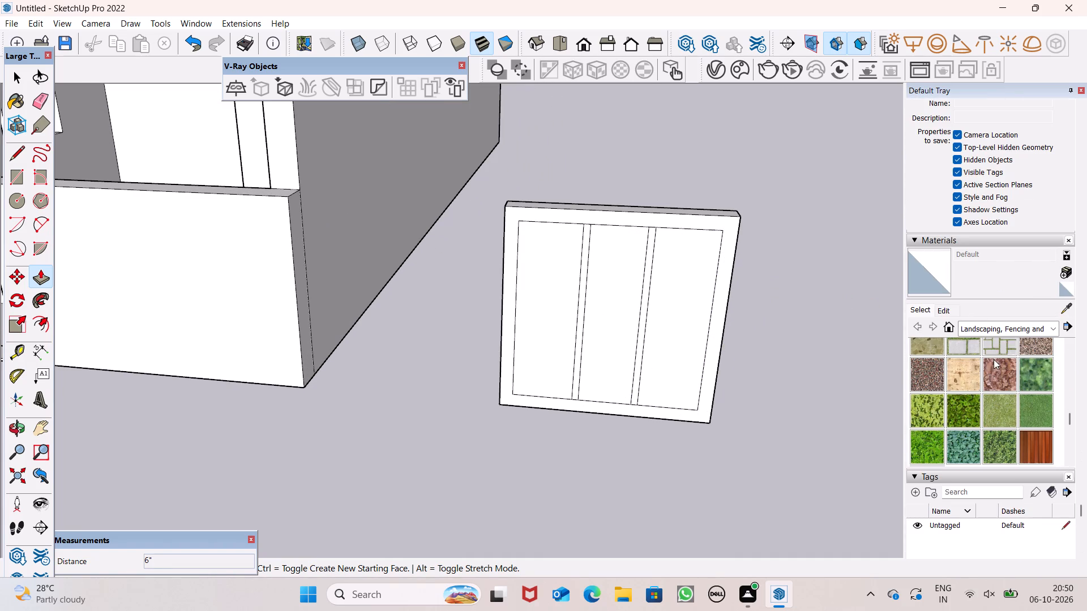
{"action": "left_click", "coordinate": [1045, 330]}
{"action": "left_click", "coordinate": [1008, 380]}
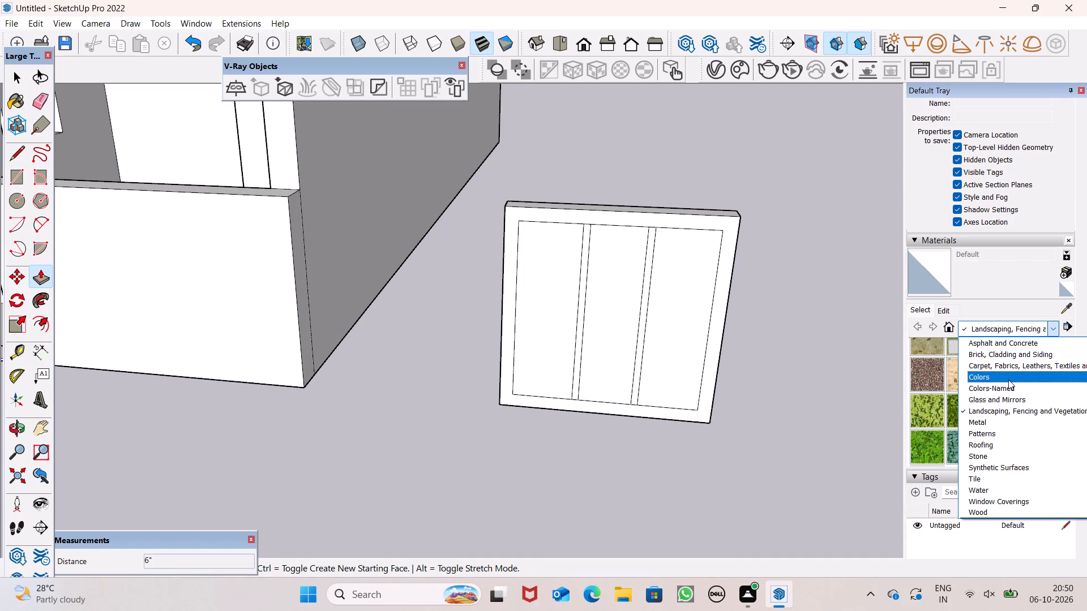
{"action": "scroll", "coordinate": [1008, 380], "scroll_direction": "down", "scroll_amount": 1}
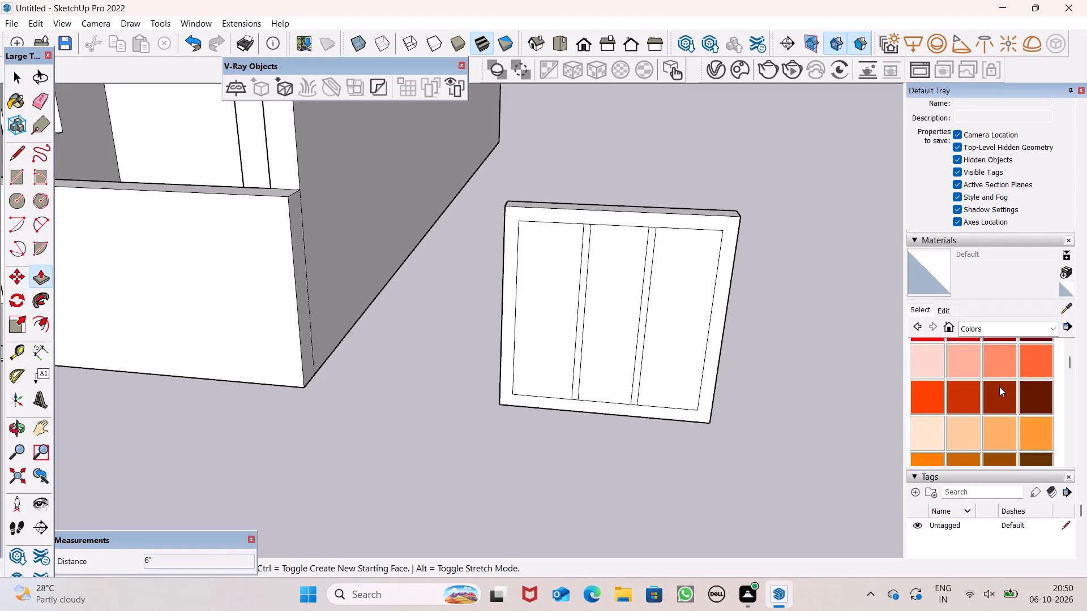
{"action": "scroll", "coordinate": [999, 386], "scroll_direction": "down", "scroll_amount": 1}
{"action": "left_click", "coordinate": [1032, 405]}
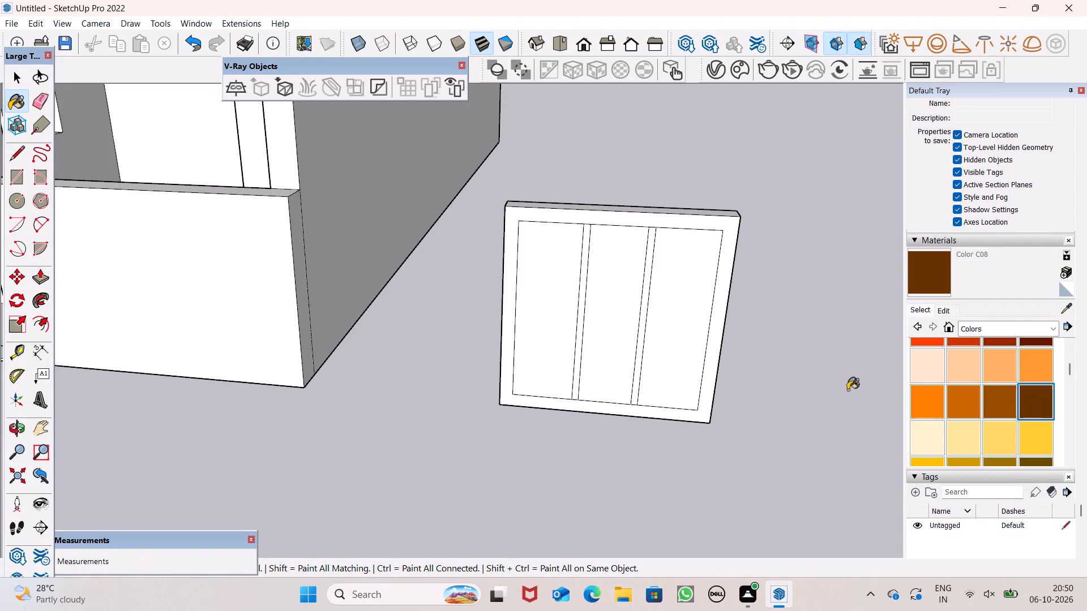
{"action": "scroll", "coordinate": [744, 393], "scroll_direction": "up", "scroll_amount": 3}
{"action": "left_click", "coordinate": [699, 373]}
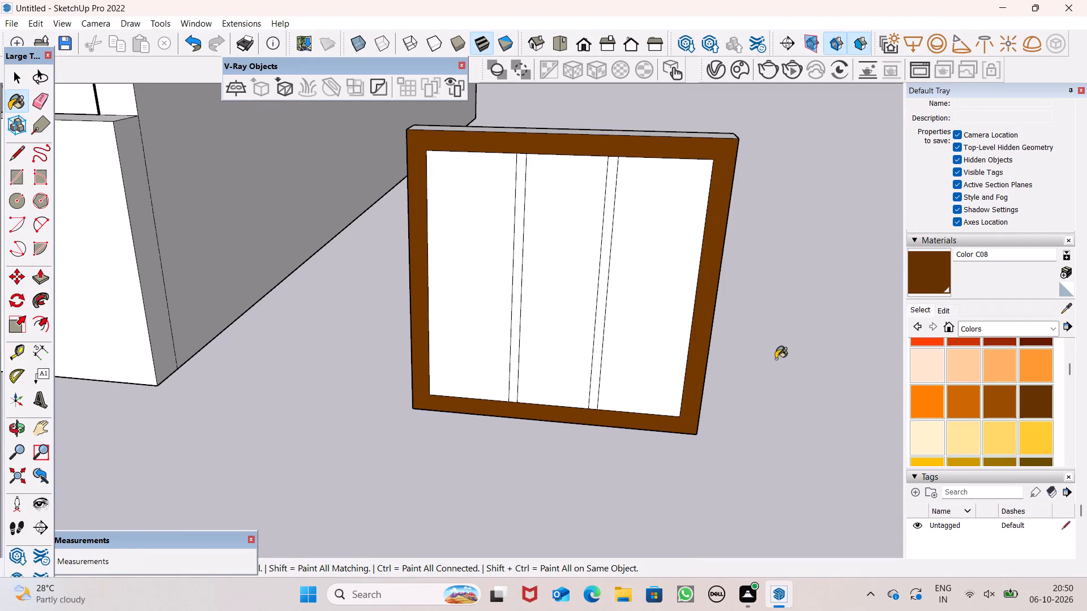
{"action": "scroll", "coordinate": [590, 218], "scroll_direction": "up", "scroll_amount": 2}
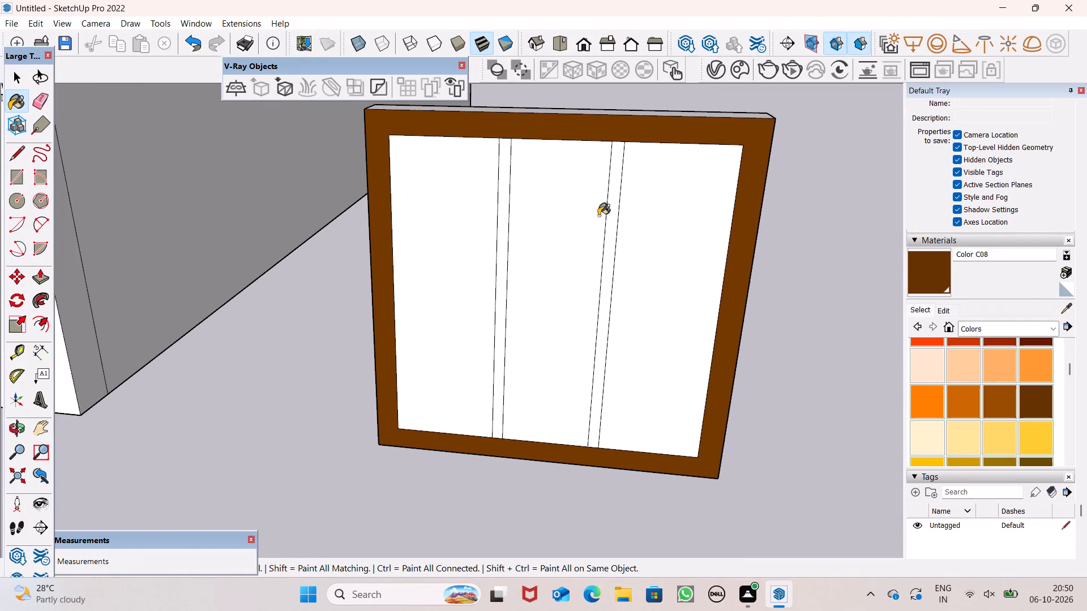
{"action": "left_click", "coordinate": [612, 202]}
{"action": "left_click", "coordinate": [501, 211]}
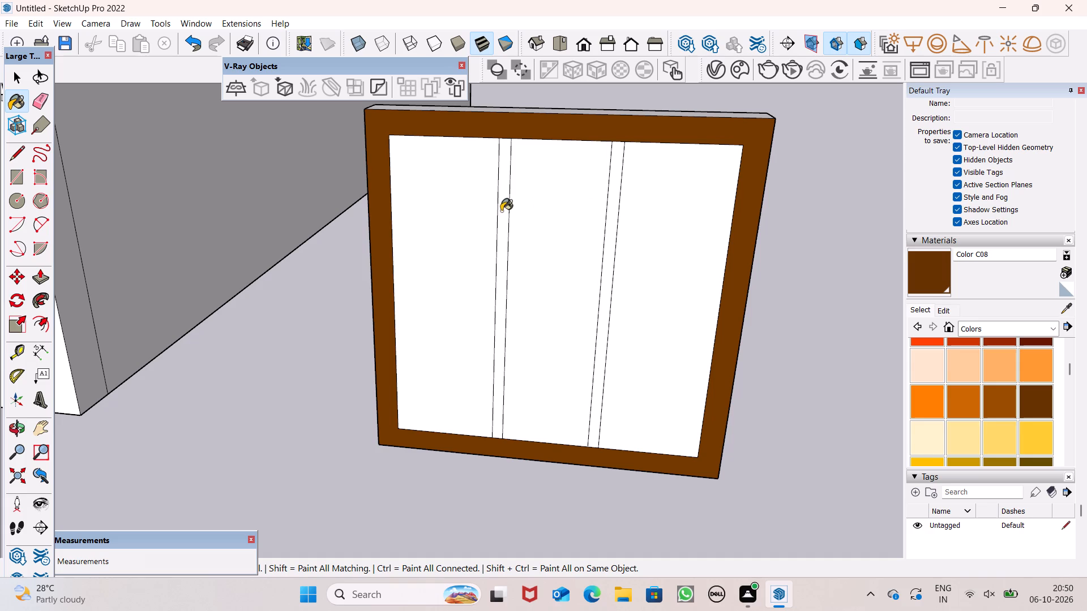
Paint the outer top face and both outer side faces of the window frame with Color C08.
{"action": "scroll", "coordinate": [615, 157], "scroll_direction": "down", "scroll_amount": 6}
{"action": "middle_click_drag", "start_coordinate": [620, 166], "coordinate": [792, 186]}
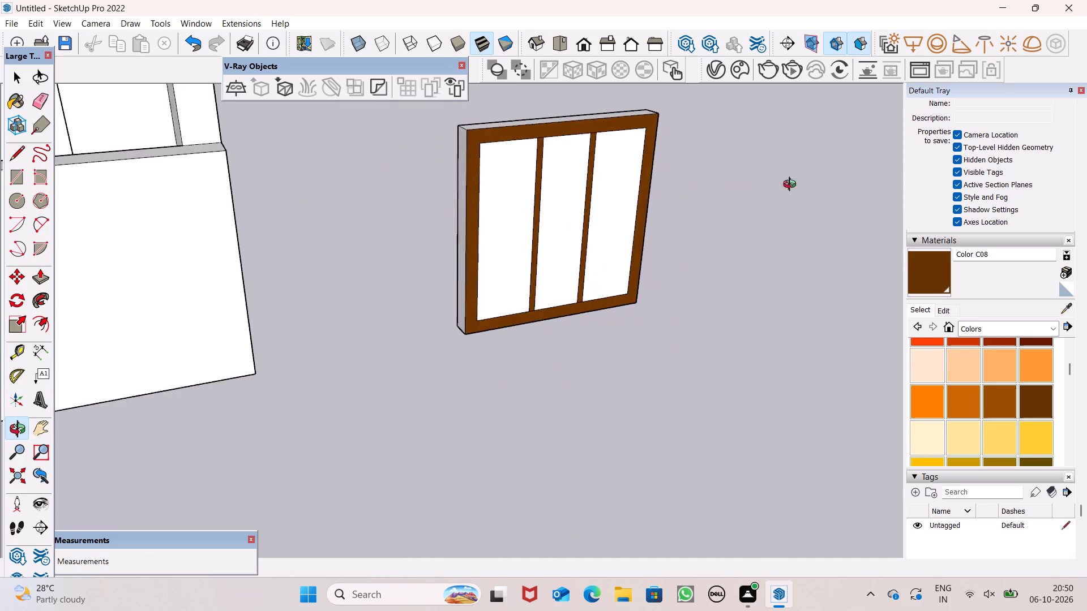
{"action": "middle_click_drag", "start_coordinate": [792, 186], "coordinate": [860, 177]}
{"action": "scroll", "coordinate": [462, 124], "scroll_direction": "up", "scroll_amount": 6}
{"action": "left_click", "coordinate": [467, 127]}
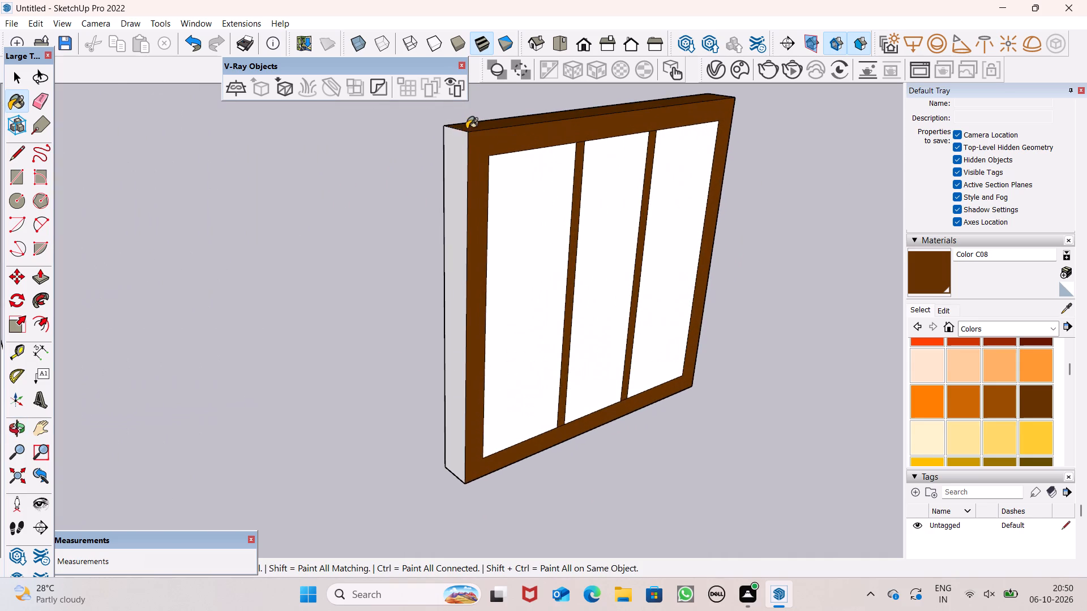
{"action": "left_click", "coordinate": [457, 137]}
{"action": "scroll", "coordinate": [508, 136], "scroll_direction": "down", "scroll_amount": 6}
{"action": "middle_click_drag", "start_coordinate": [646, 177], "coordinate": [89, 213]}
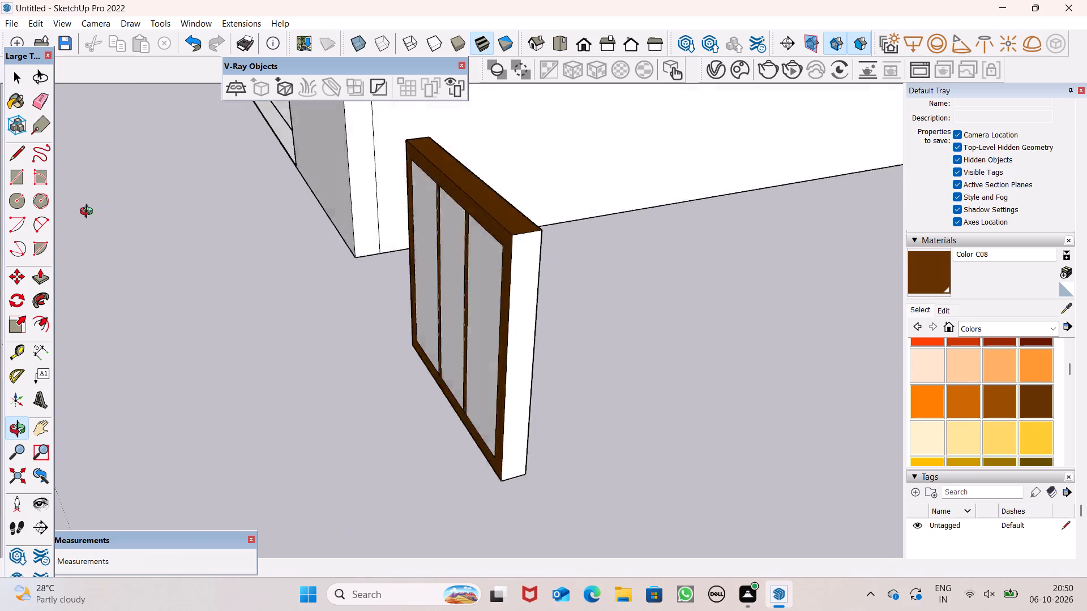
{"action": "middle_click_drag", "start_coordinate": [89, 213], "coordinate": [1, 108]}
{"action": "left_click", "coordinate": [422, 188]}
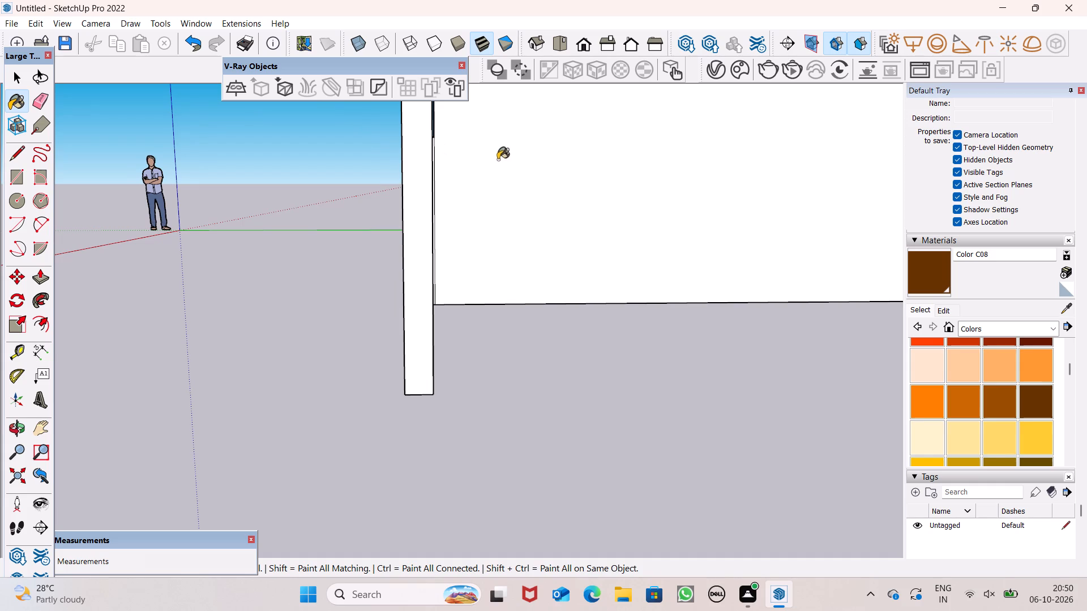
Paint the frame's back border, one inner jamb and the adjoining bay's sill with Color C08.
{"action": "middle_click_drag", "start_coordinate": [501, 177], "coordinate": [314, 243]}
{"action": "scroll", "coordinate": [153, 201], "scroll_direction": "up", "scroll_amount": 6}
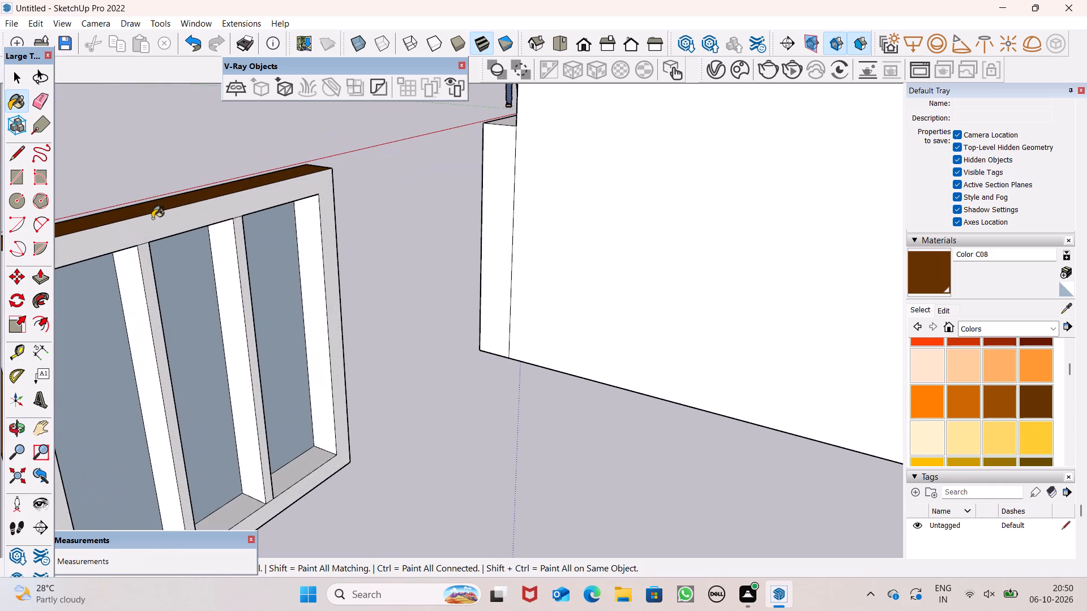
{"action": "left_click", "coordinate": [152, 220]}
{"action": "scroll", "coordinate": [439, 219], "scroll_direction": "down", "scroll_amount": 5}
{"action": "scroll", "coordinate": [408, 267], "scroll_direction": "up", "scroll_amount": 7}
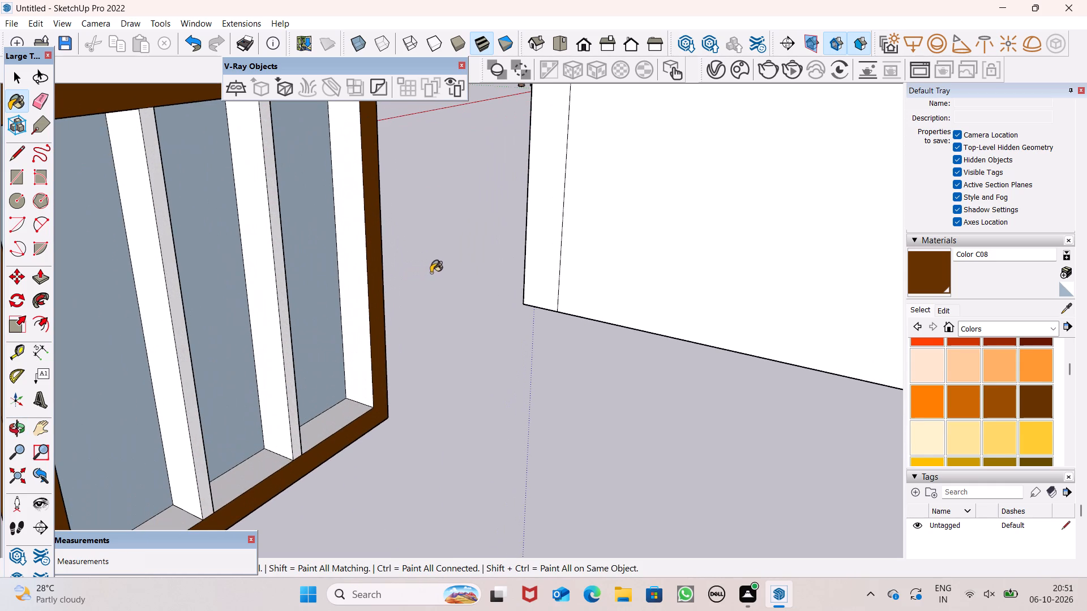
{"action": "left_click", "coordinate": [356, 315]}
{"action": "left_click", "coordinate": [345, 408]}
{"action": "scroll", "coordinate": [366, 361], "scroll_direction": "down", "scroll_amount": 3}
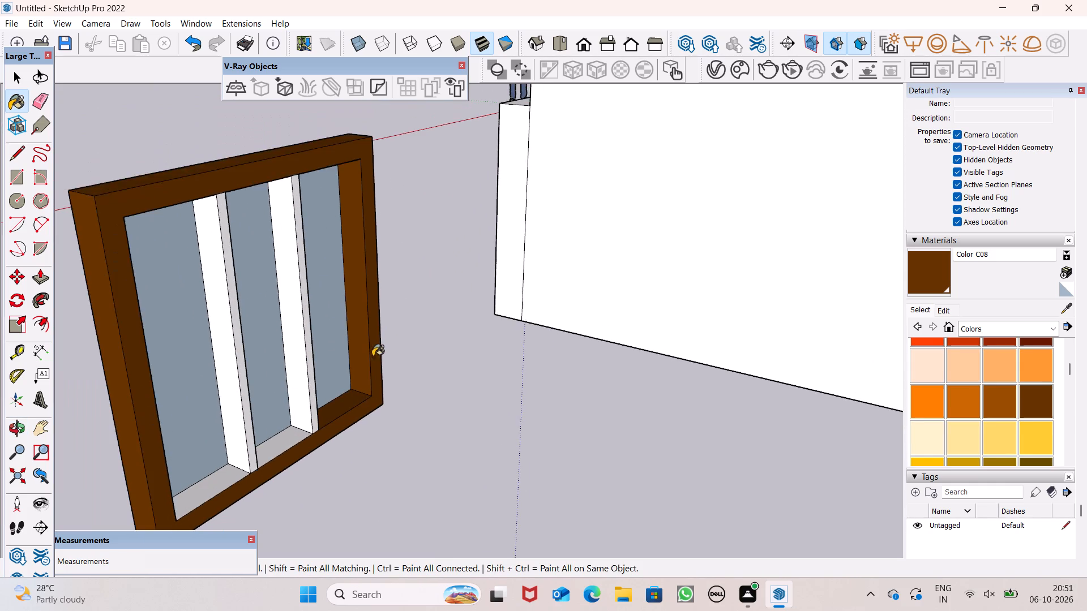
Paint the side and back faces of both mullions and the middle bay's sill with Color C08.
{"action": "scroll", "coordinate": [375, 355], "scroll_direction": "down", "scroll_amount": 1}
{"action": "scroll", "coordinate": [230, 432], "scroll_direction": "up", "scroll_amount": 4}
{"action": "left_click", "coordinate": [256, 415]}
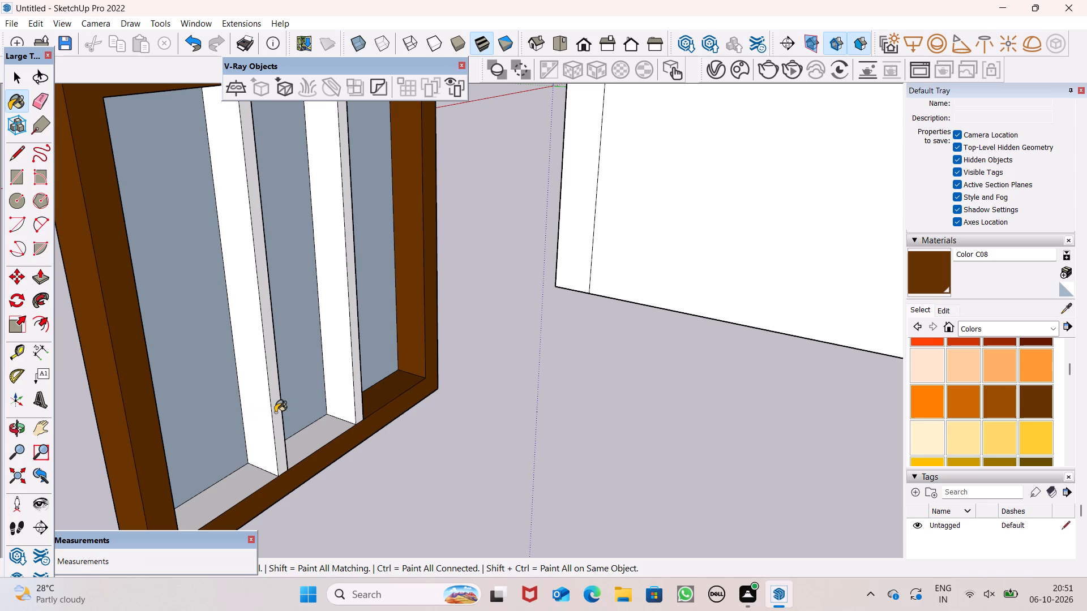
{"action": "left_click", "coordinate": [277, 412]}
{"action": "left_click", "coordinate": [310, 426]}
{"action": "left_click", "coordinate": [341, 394]}
{"action": "scroll", "coordinate": [362, 393], "scroll_direction": "up", "scroll_amount": 3}
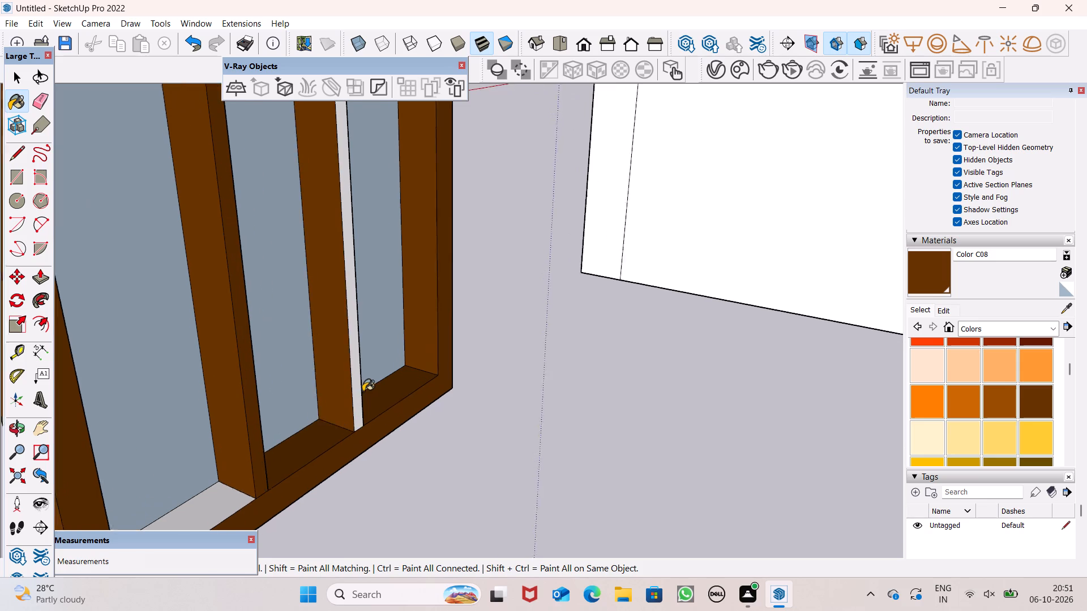
{"action": "scroll", "coordinate": [363, 391], "scroll_direction": "up", "scroll_amount": 3}
{"action": "left_click", "coordinate": [353, 390]}
{"action": "middle_click_drag", "start_coordinate": [378, 393], "coordinate": [88, 381]}
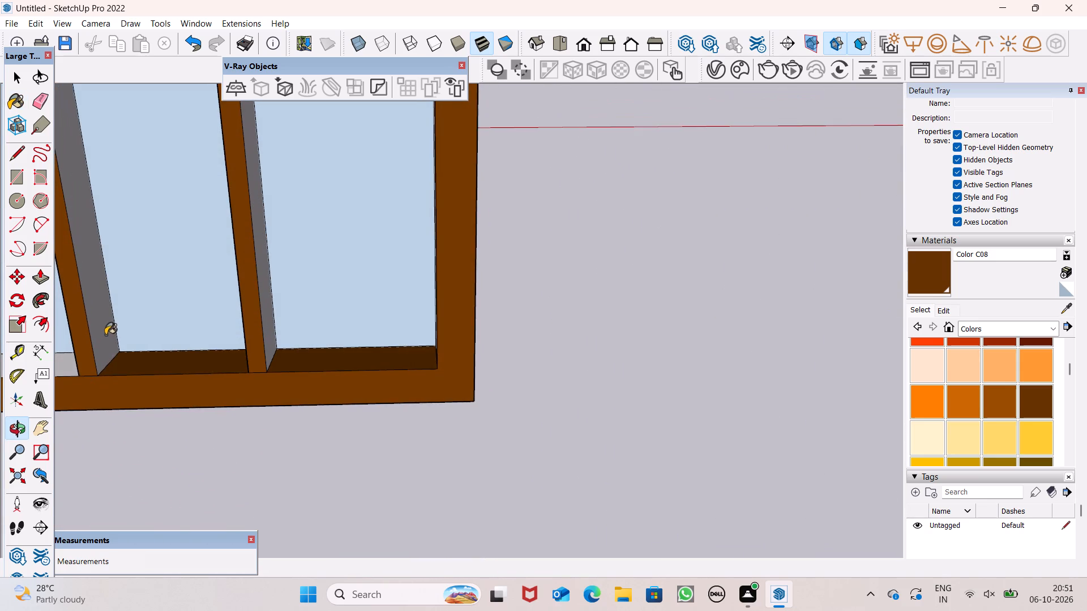
{"action": "left_click", "coordinate": [98, 327]}
{"action": "left_click", "coordinate": [272, 333]}
Paint the remaining unpainted inner jamb of the window frame and the adjoining bay's sill with Color C08.
{"action": "scroll", "coordinate": [403, 325], "scroll_direction": "down", "scroll_amount": 7}
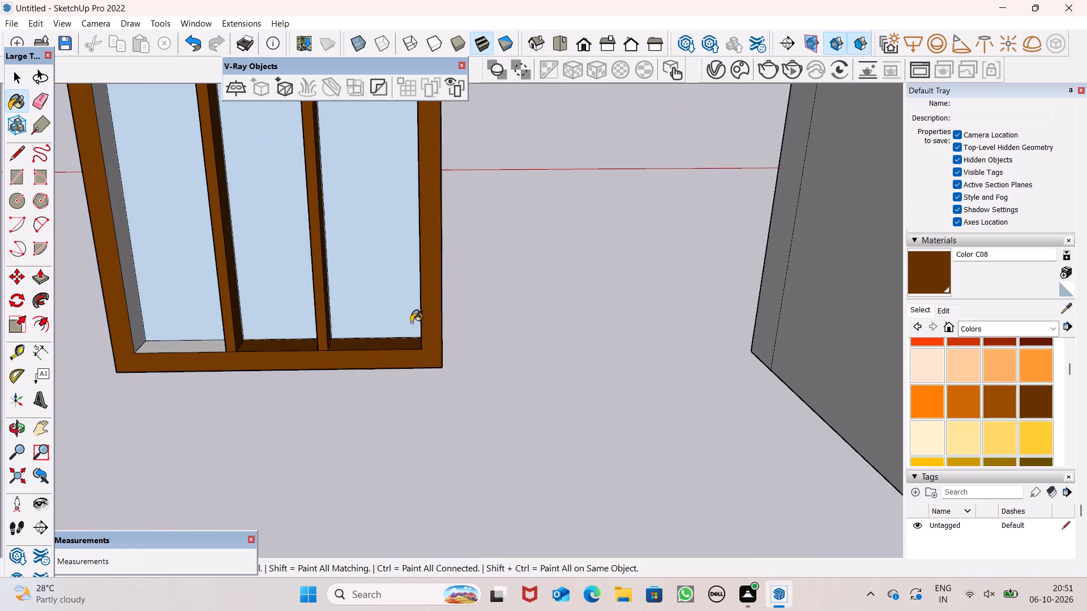
{"action": "scroll", "coordinate": [414, 322], "scroll_direction": "down", "scroll_amount": 3}
{"action": "scroll", "coordinate": [235, 302], "scroll_direction": "up", "scroll_amount": 7}
{"action": "left_click", "coordinate": [209, 292]}
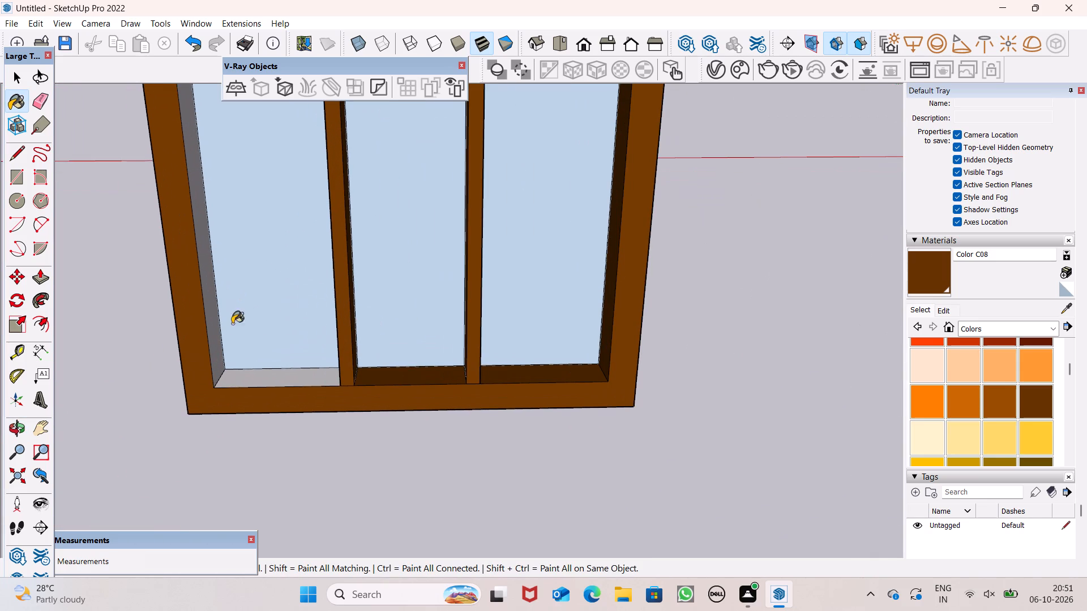
{"action": "left_click", "coordinate": [250, 378]}
Paint the underside of the frame's head in all three bays and the frame's outer bottom face with Color C08.
{"action": "scroll", "coordinate": [357, 336], "scroll_direction": "down", "scroll_amount": 6}
{"action": "middle_click_drag", "start_coordinate": [380, 355], "coordinate": [519, 380]}
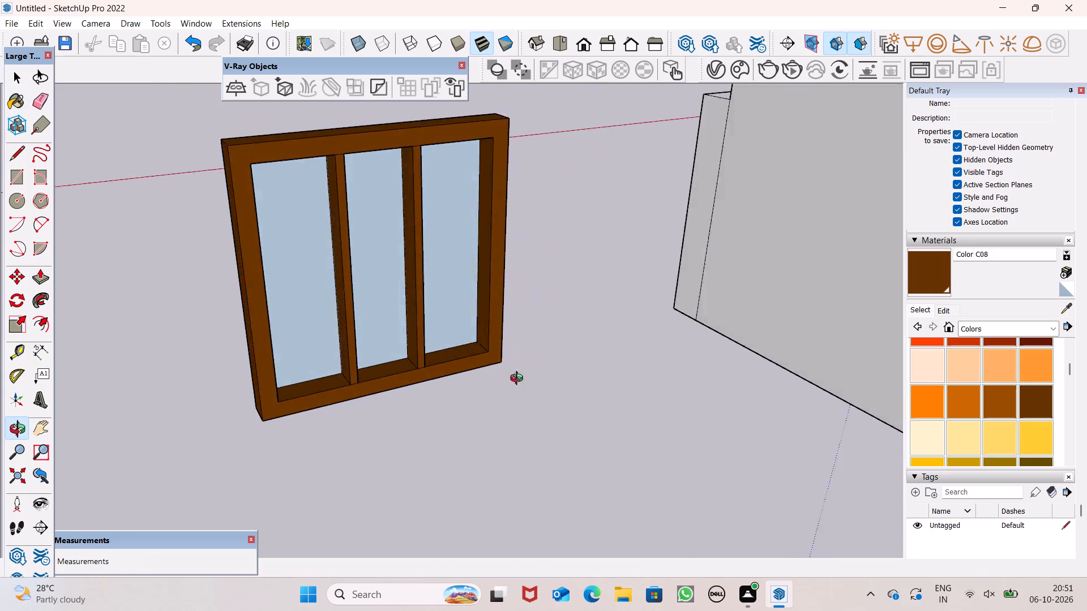
{"action": "middle_click_drag", "start_coordinate": [519, 380], "coordinate": [426, 96]}
{"action": "scroll", "coordinate": [412, 172], "scroll_direction": "up", "scroll_amount": 5}
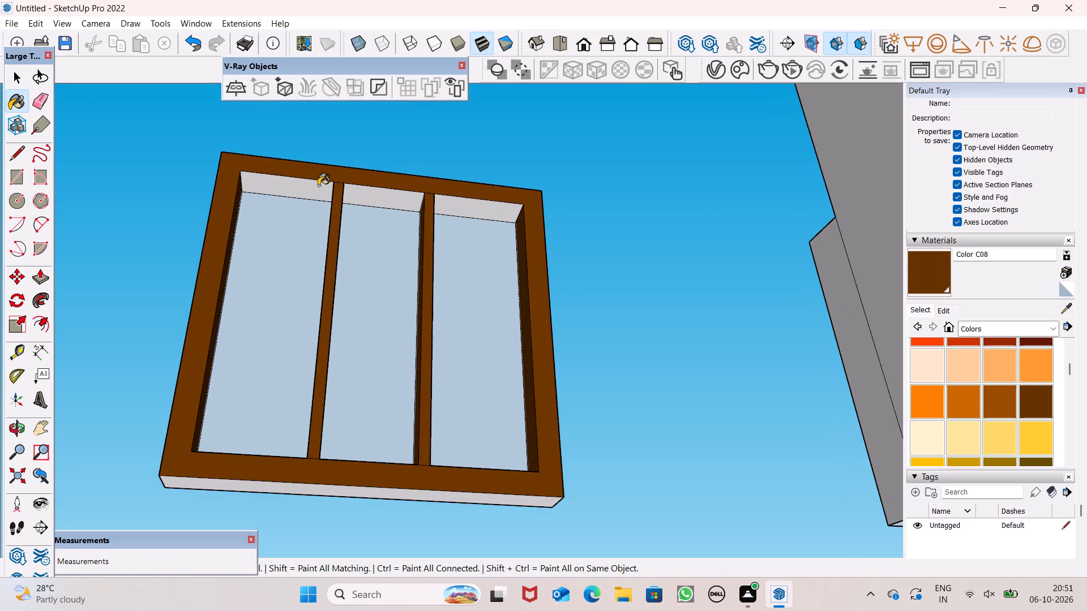
{"action": "left_click", "coordinate": [318, 186]}
{"action": "left_click", "coordinate": [396, 197]}
{"action": "left_click", "coordinate": [494, 213]}
{"action": "scroll", "coordinate": [545, 184], "scroll_direction": "down", "scroll_amount": 5}
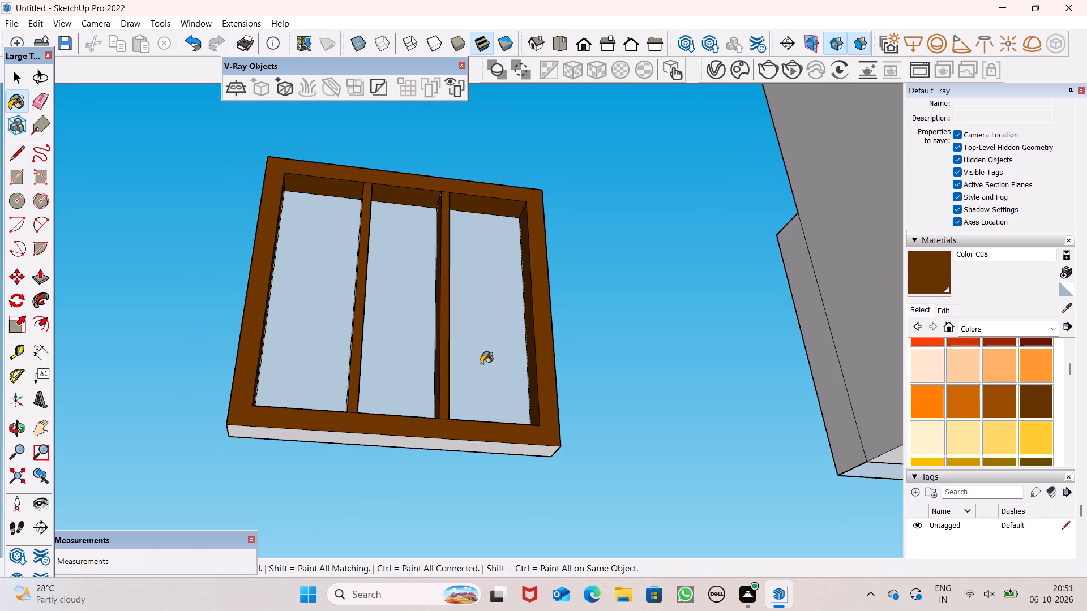
{"action": "scroll", "coordinate": [474, 368], "scroll_direction": "up", "scroll_amount": 2}
{"action": "scroll", "coordinate": [466, 467], "scroll_direction": "up", "scroll_amount": 6}
{"action": "left_click", "coordinate": [483, 439]}
Paint all three window panes with Translucent Glass Gray from the Glass and Mirrors collection.
{"action": "scroll", "coordinate": [604, 305], "scroll_direction": "down", "scroll_amount": 3}
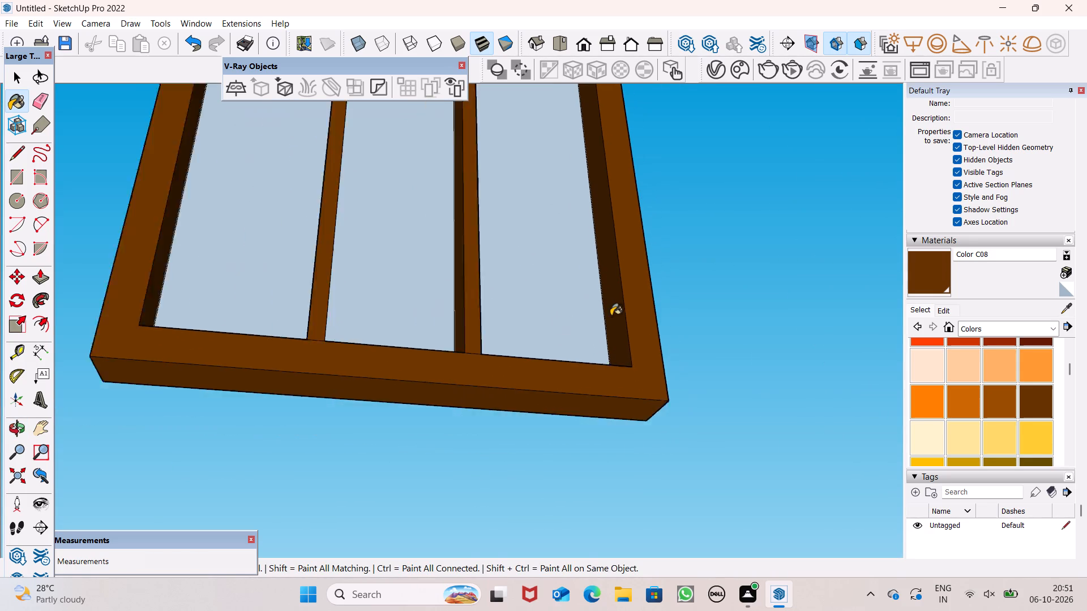
{"action": "scroll", "coordinate": [611, 316], "scroll_direction": "down", "scroll_amount": 8}
{"action": "middle_click_drag", "start_coordinate": [607, 316], "coordinate": [947, 471]}
{"action": "middle_click_drag", "start_coordinate": [504, 259], "coordinate": [571, 316]}
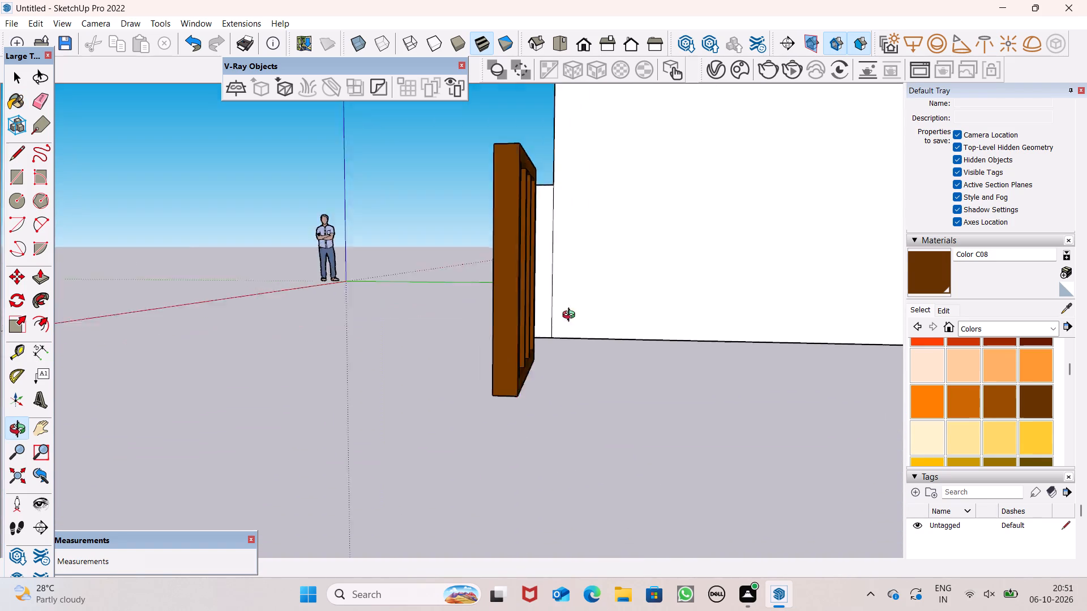
{"action": "middle_click_drag", "start_coordinate": [571, 316], "coordinate": [1064, 369]}
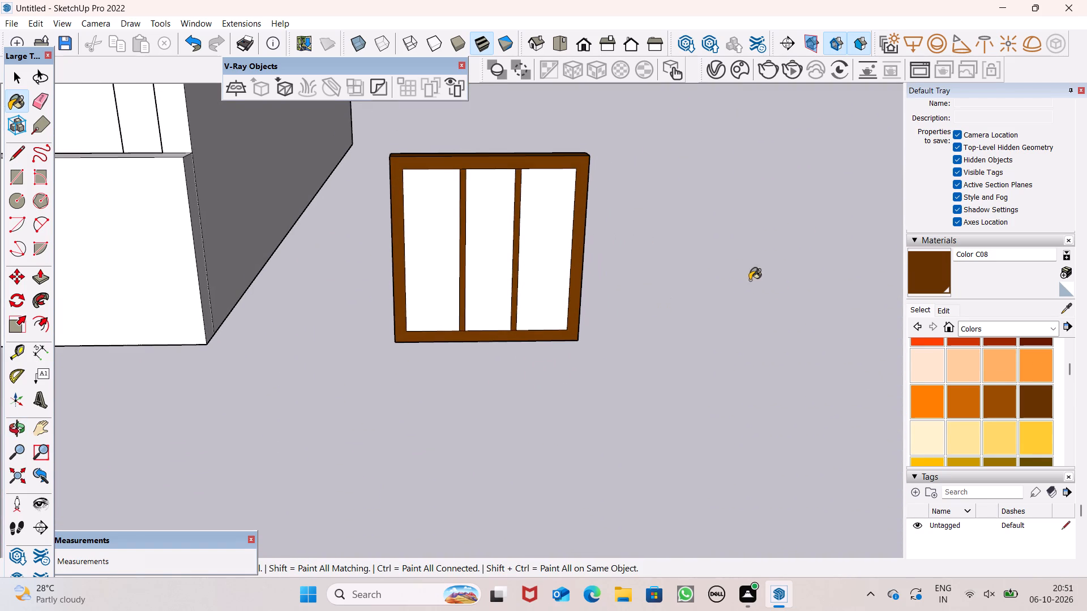
{"action": "left_click", "coordinate": [1049, 325]}
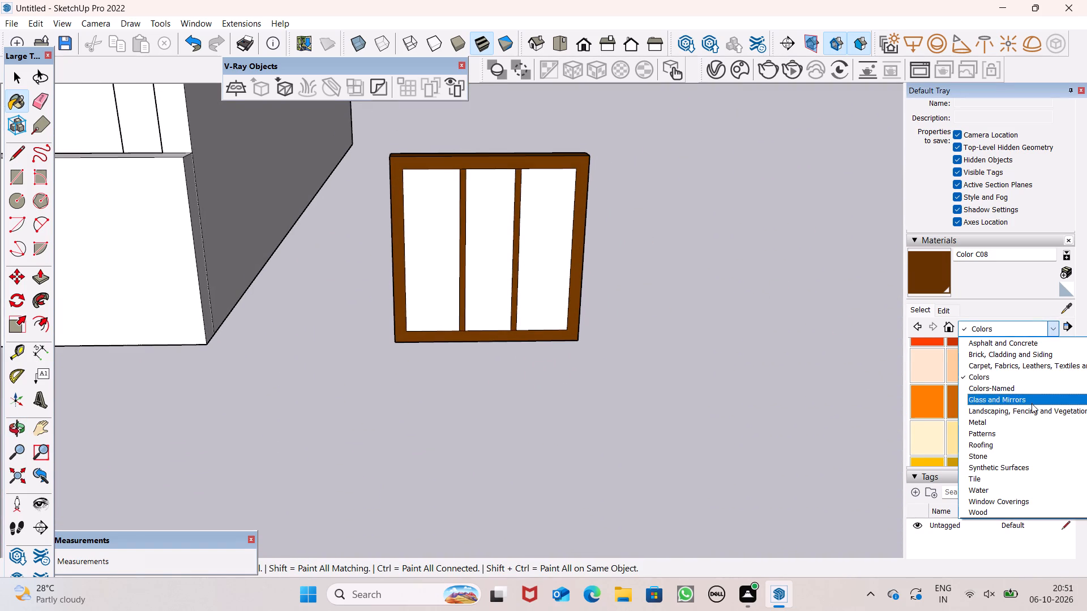
{"action": "left_click", "coordinate": [1020, 399]}
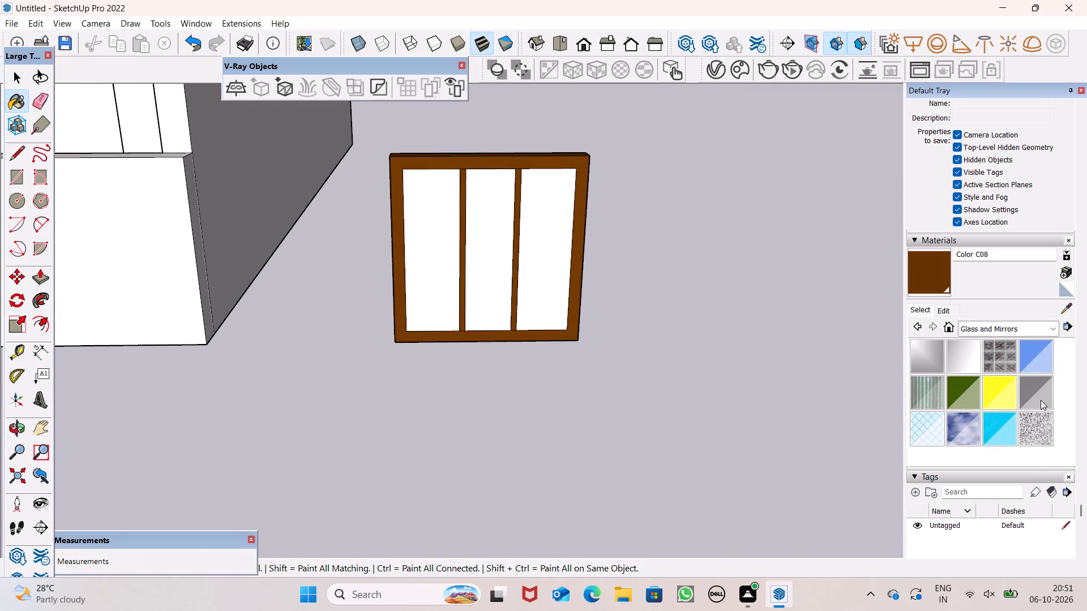
{"action": "left_click", "coordinate": [1041, 400]}
{"action": "left_click", "coordinate": [553, 256]}
{"action": "left_click", "coordinate": [489, 244]}
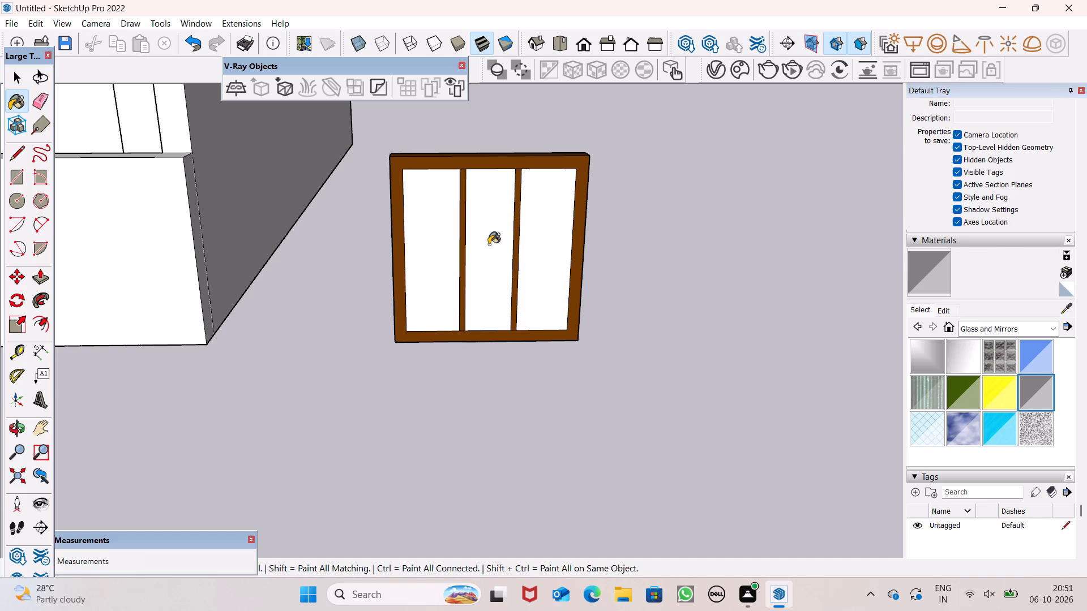
{"action": "left_click", "coordinate": [441, 236]}
Select the entire window with its frame, mullions and panes and make it a group.
{"action": "key", "text": "space"}
{"action": "triple_click", "coordinate": [486, 192]}
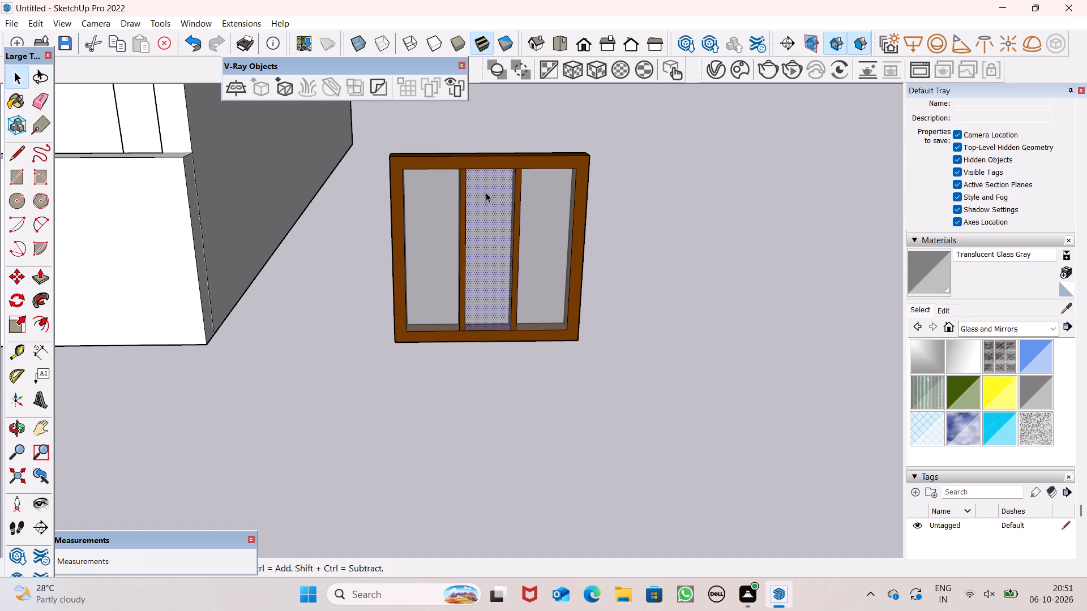
{"action": "left_click", "coordinate": [486, 192]}
{"action": "right_click", "coordinate": [504, 195], "text": "ctrl"}
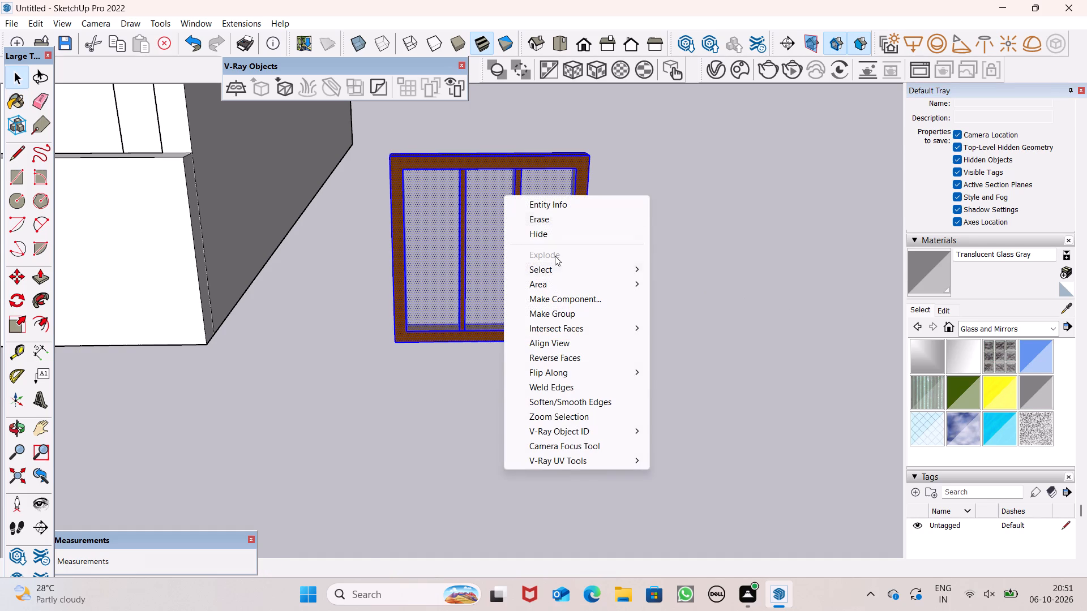
{"action": "left_click", "coordinate": [584, 308], "text": "ctrl"}
Move the window group by its lower corner to the lower corner of the window opening beside the doorway.
{"action": "scroll", "coordinate": [567, 242], "scroll_direction": "down", "scroll_amount": 3}
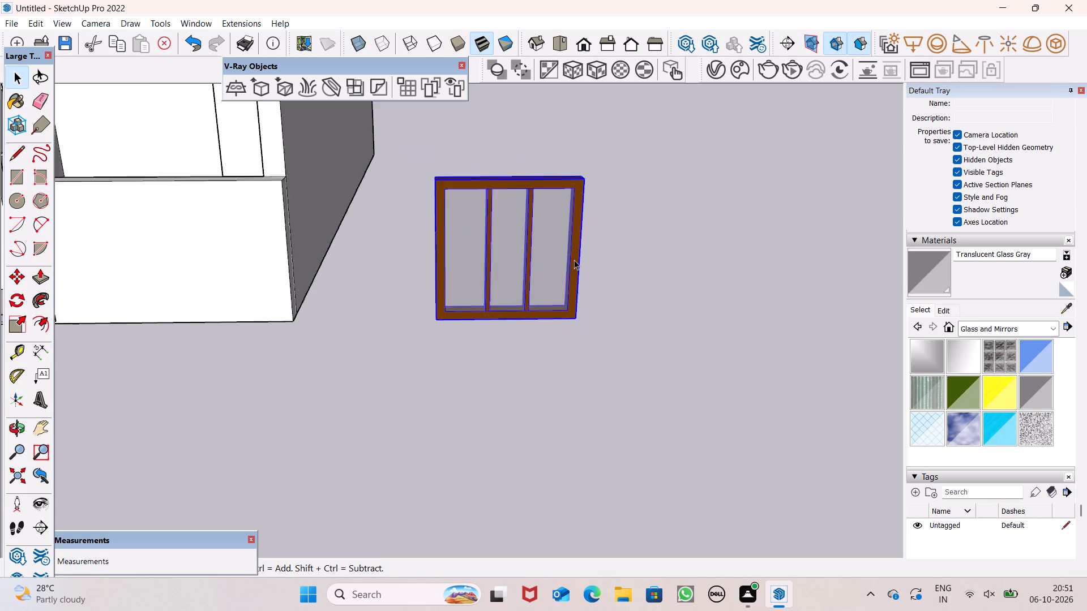
{"action": "scroll", "coordinate": [574, 260], "scroll_direction": "down", "scroll_amount": 4}
{"action": "scroll", "coordinate": [643, 260], "scroll_direction": "down", "scroll_amount": 4}
{"action": "key", "text": "m"}
{"action": "key", "text": "Return"}
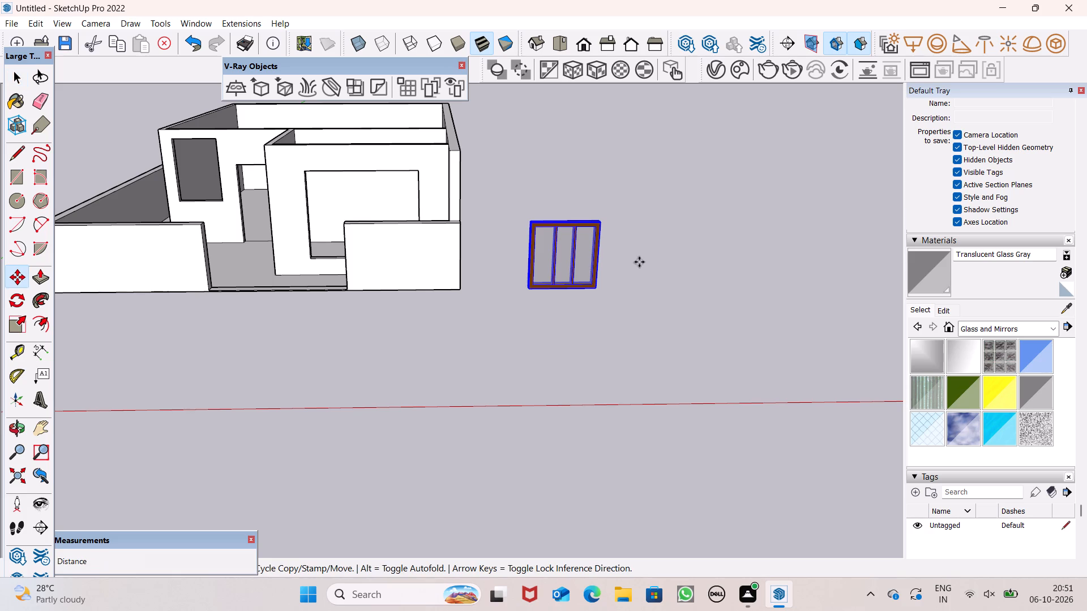
{"action": "left_click_drag", "start_coordinate": [597, 288], "coordinate": [251, 194]}
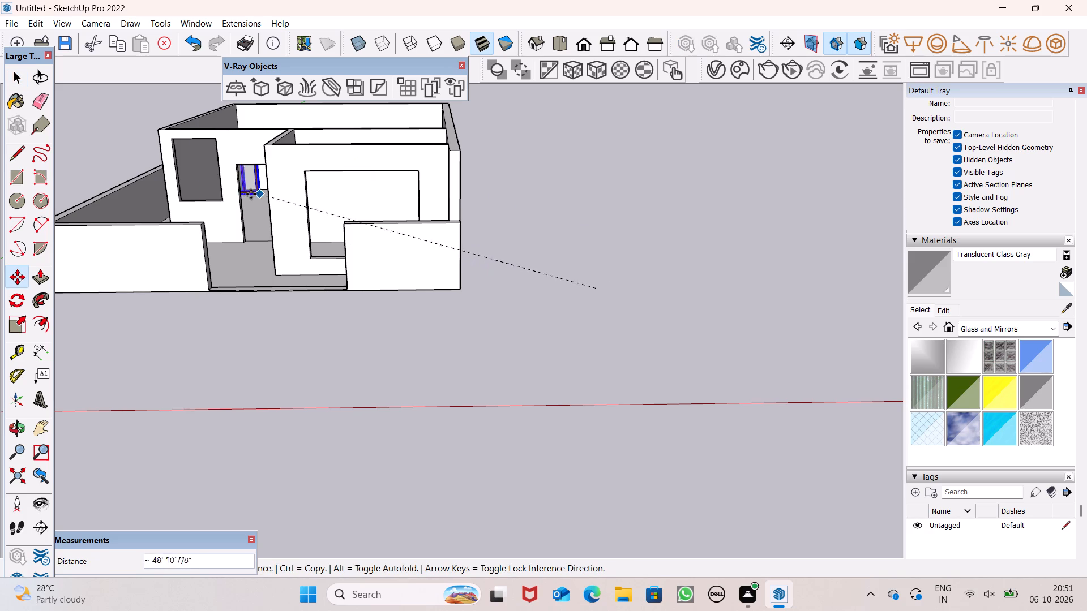
{"action": "left_click_drag", "start_coordinate": [251, 194], "coordinate": [217, 201]}
Scale the window group down uniformly to about 0.68 so it fits within the wall opening.
{"action": "scroll", "coordinate": [138, 123], "scroll_direction": "up", "scroll_amount": 6}
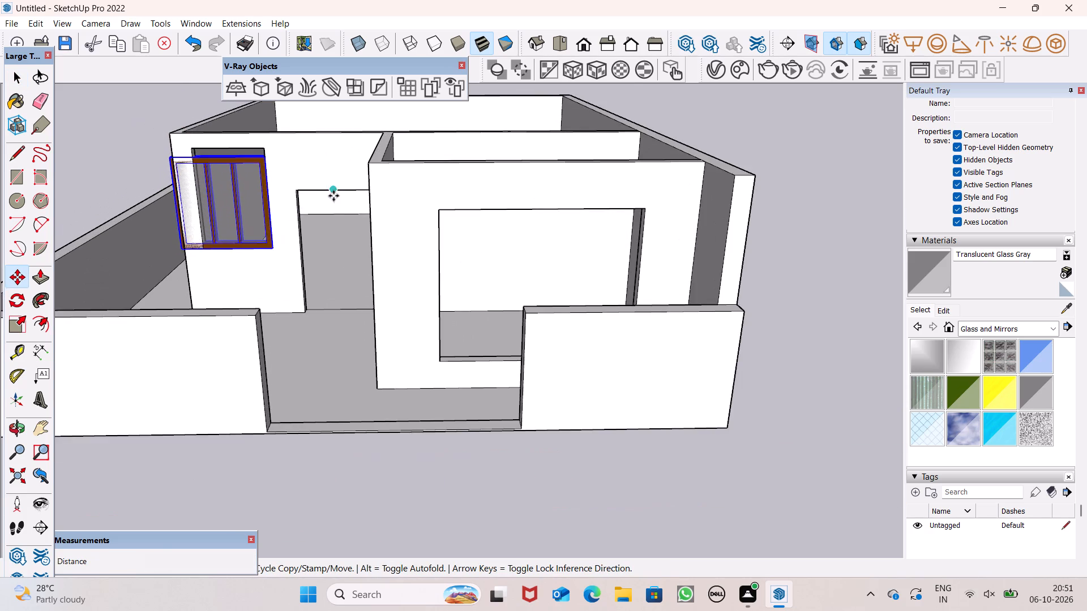
{"action": "scroll", "coordinate": [328, 196], "scroll_direction": "up", "scroll_amount": 3}
{"action": "middle_click_drag", "start_coordinate": [253, 253], "coordinate": [244, 315]}
{"action": "scroll", "coordinate": [256, 252], "scroll_direction": "up", "scroll_amount": 2}
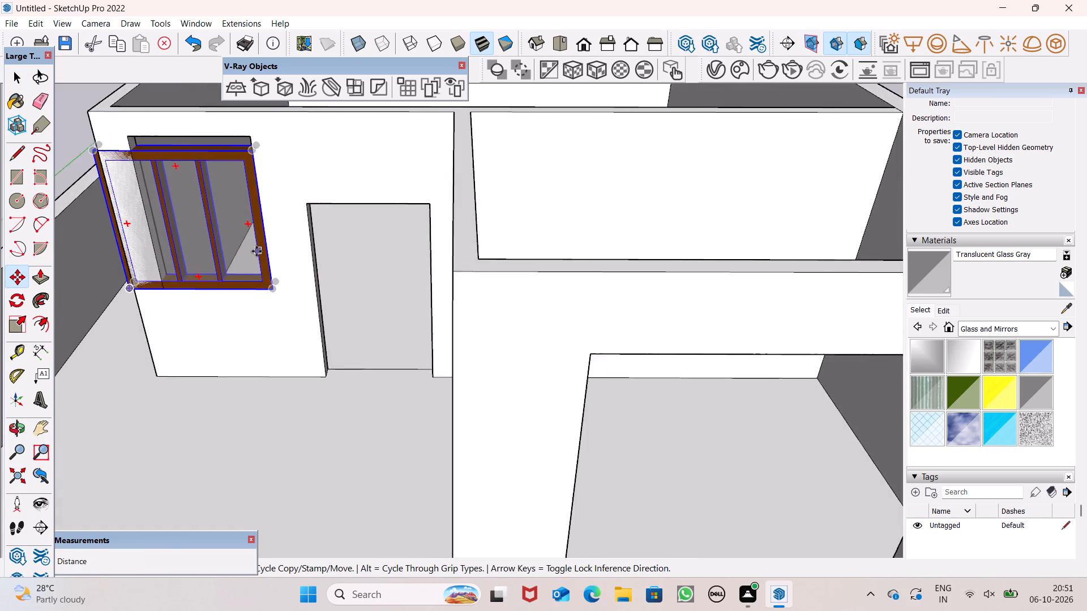
{"action": "scroll", "coordinate": [256, 251], "scroll_direction": "up", "scroll_amount": 5}
{"action": "scroll", "coordinate": [281, 283], "scroll_direction": "down", "scroll_amount": 7}
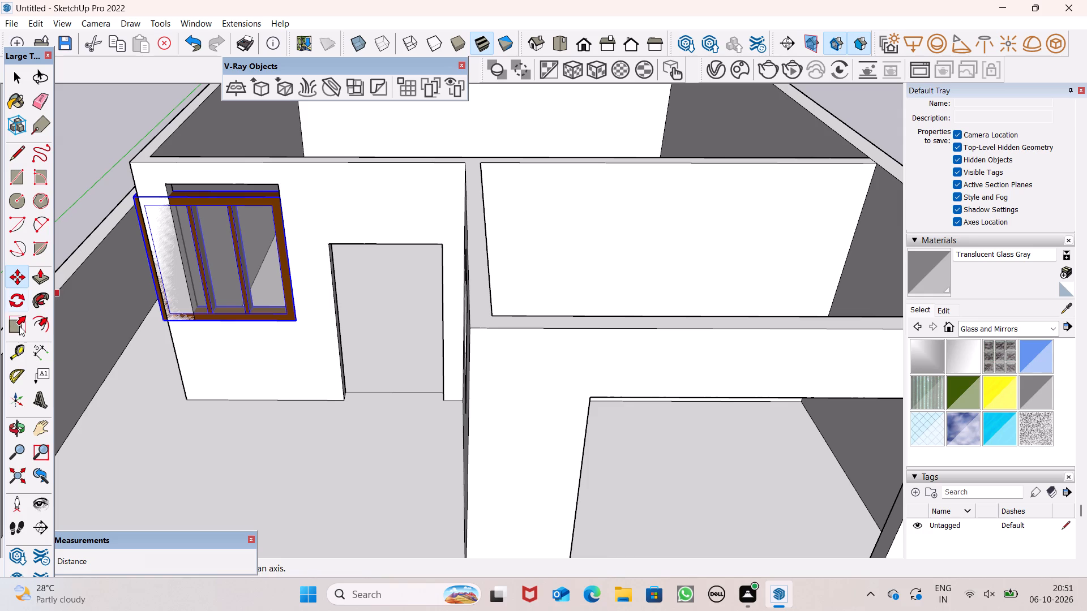
{"action": "left_click", "coordinate": [20, 326]}
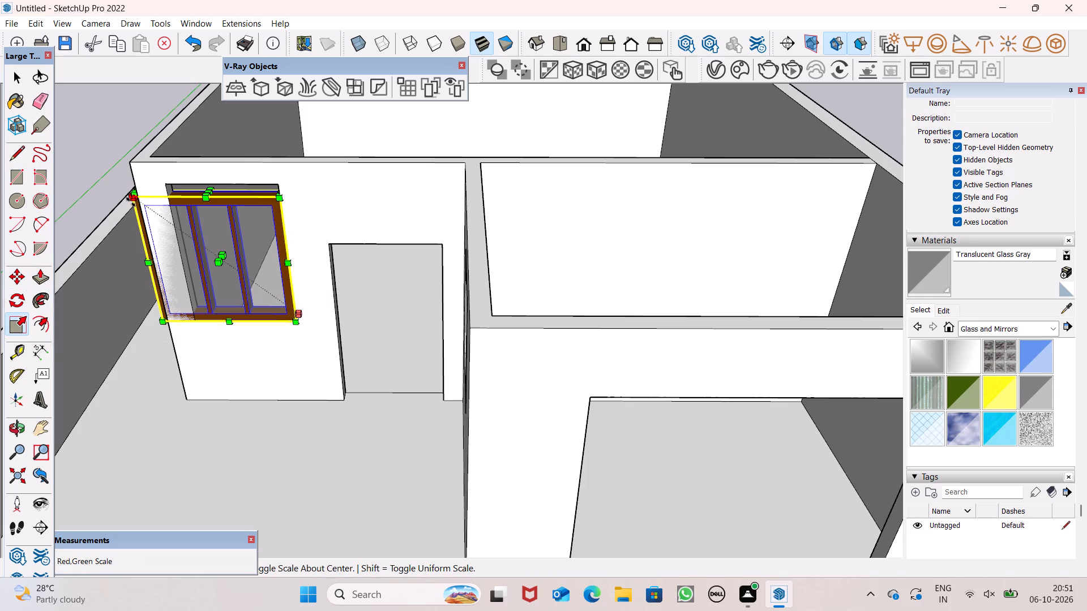
{"action": "left_click_drag", "start_coordinate": [138, 203], "coordinate": [203, 228]}
{"action": "scroll", "coordinate": [50, 170], "scroll_direction": "up", "scroll_amount": 5}
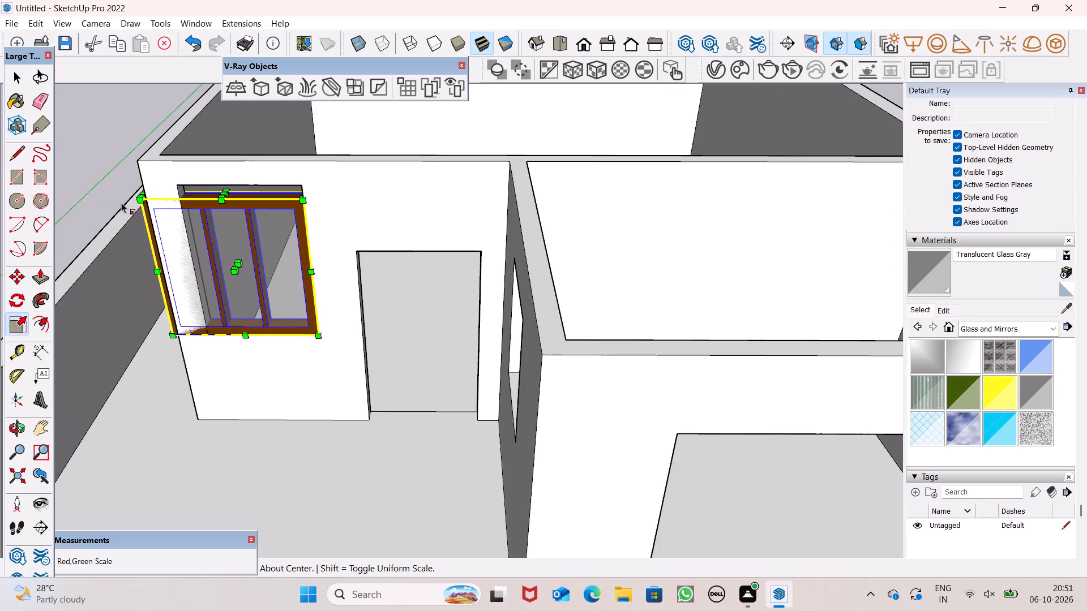
{"action": "scroll", "coordinate": [146, 223], "scroll_direction": "up", "scroll_amount": 5}
{"action": "left_click_drag", "start_coordinate": [135, 179], "coordinate": [151, 190]}
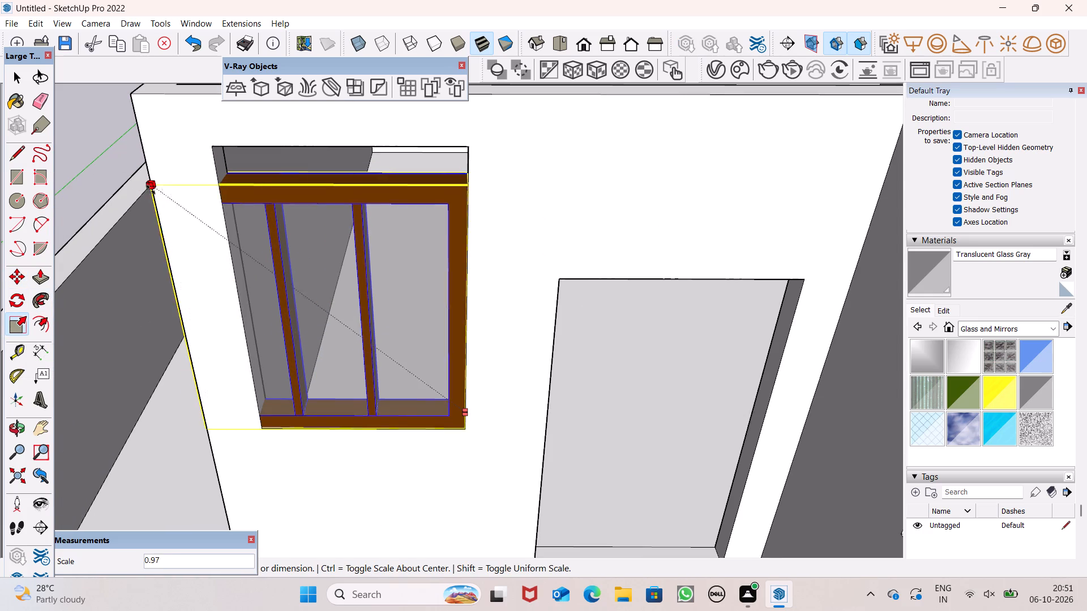
{"action": "left_click_drag", "start_coordinate": [151, 190], "coordinate": [253, 275]}
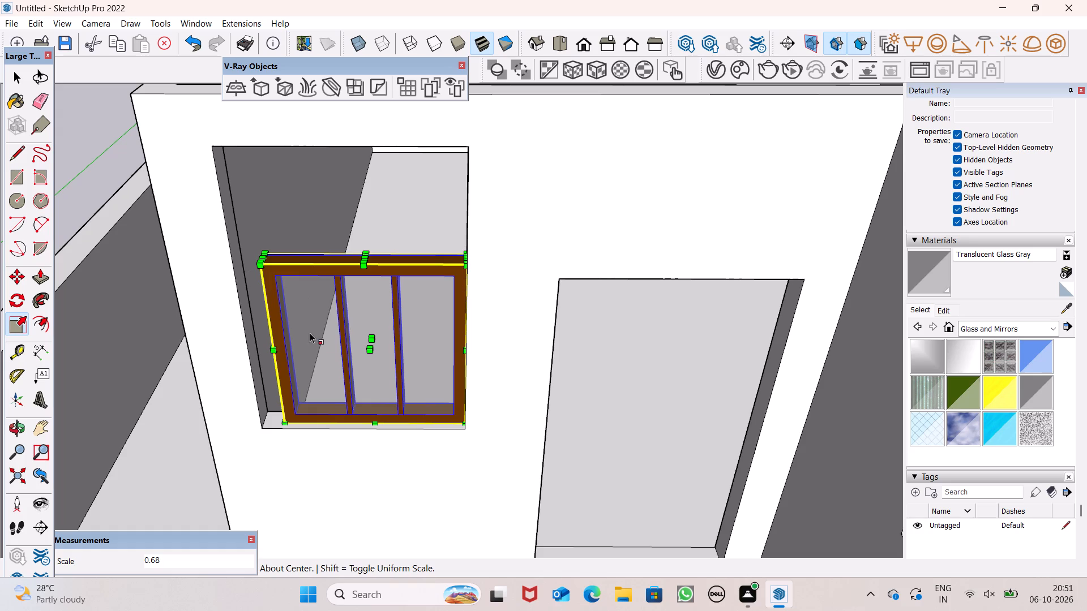
Stretch the window group vertically up to the head of the wall opening.
{"action": "scroll", "coordinate": [347, 244], "scroll_direction": "up", "scroll_amount": 2}
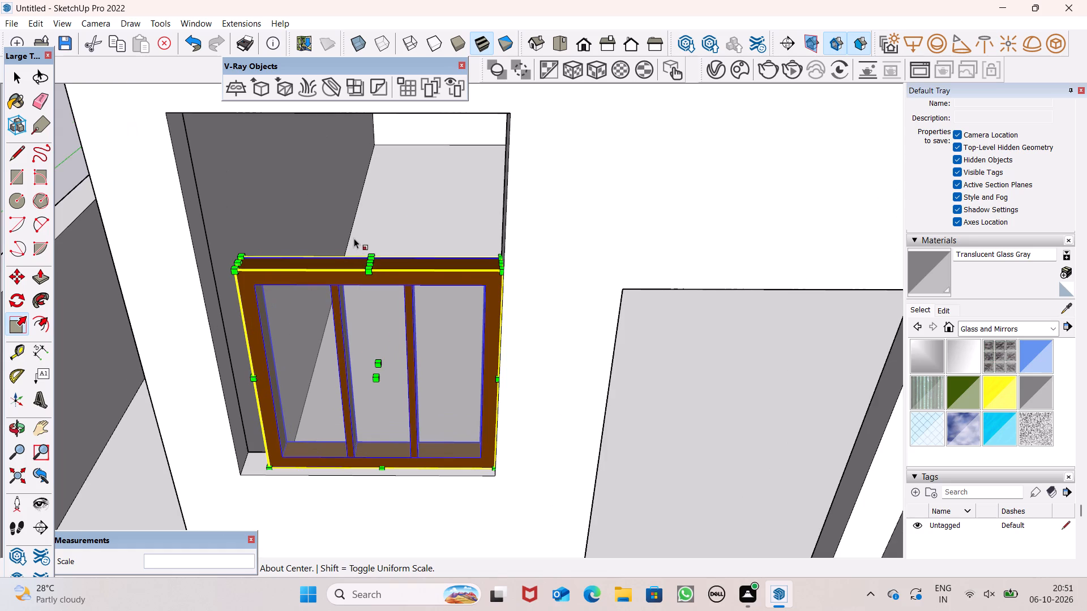
{"action": "left_click_drag", "start_coordinate": [375, 271], "coordinate": [313, 141]}
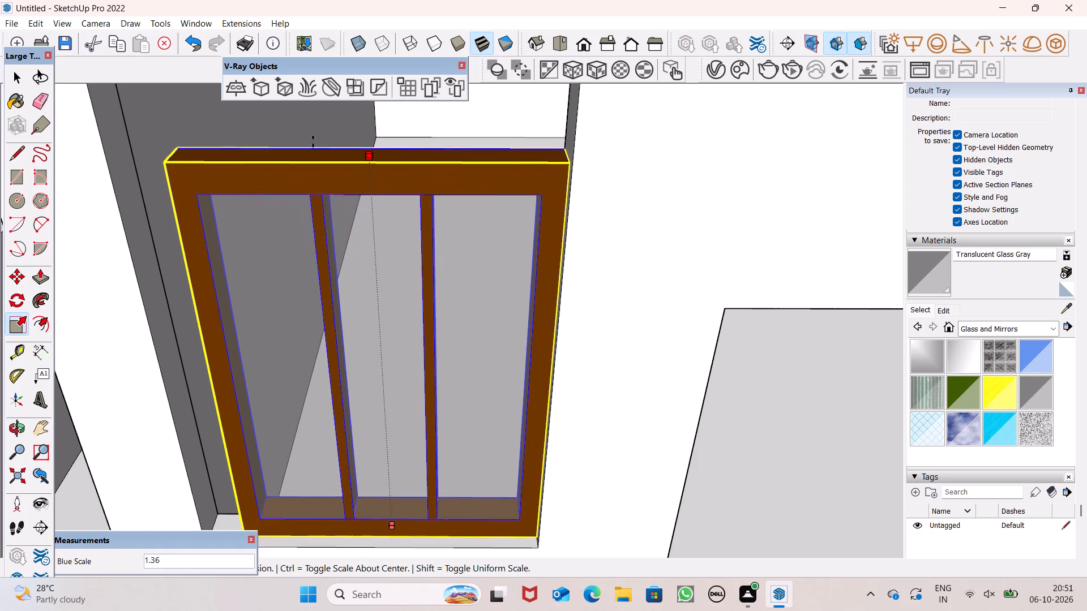
{"action": "left_click_drag", "start_coordinate": [313, 141], "coordinate": [285, 101]}
{"action": "scroll", "coordinate": [302, 209], "scroll_direction": "down", "scroll_amount": 4}
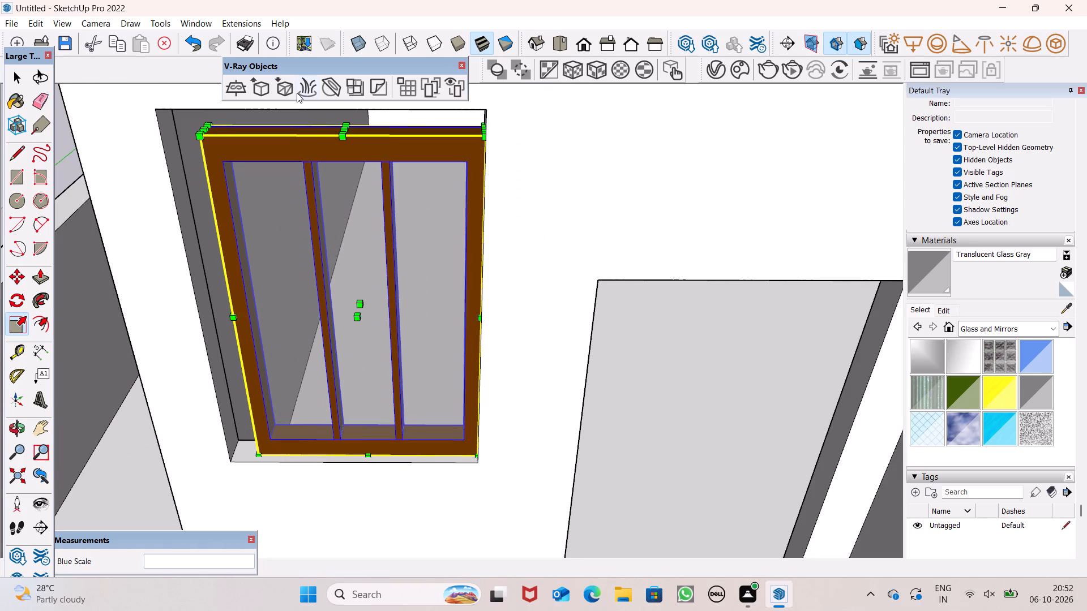
{"action": "scroll", "coordinate": [300, 235], "scroll_direction": "down", "scroll_amount": 5}
{"action": "scroll", "coordinate": [302, 138], "scroll_direction": "up", "scroll_amount": 4}
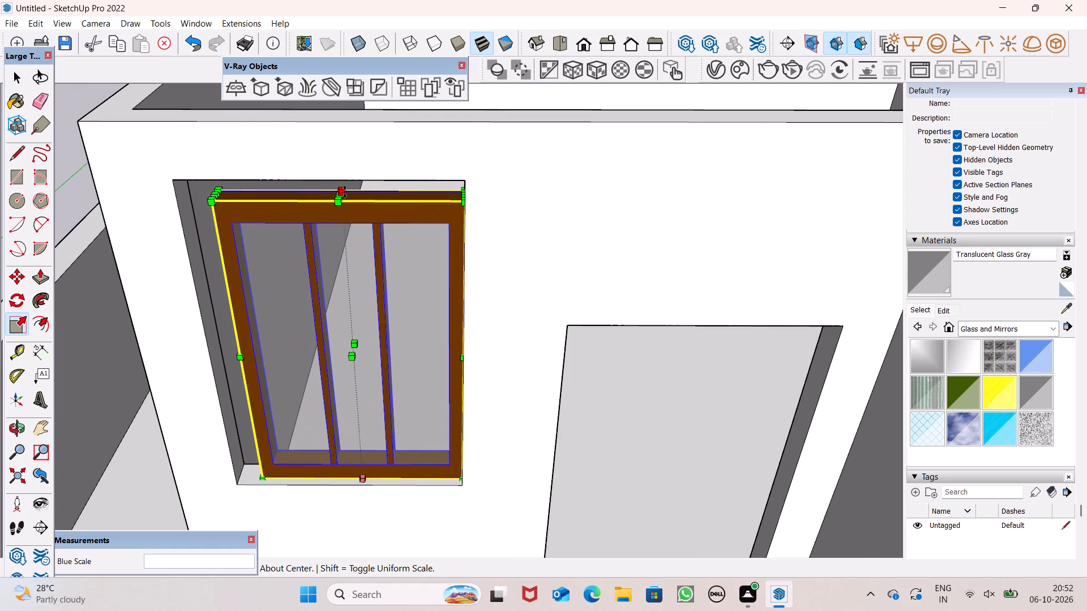
{"action": "left_click_drag", "start_coordinate": [345, 192], "coordinate": [340, 177]}
{"action": "scroll", "coordinate": [416, 201], "scroll_direction": "down", "scroll_amount": 7}
Stretch the window group's width by a red-axis scale of about 1.13 to reach the opening's far side.
{"action": "middle_click_drag", "start_coordinate": [344, 291], "coordinate": [353, 294]}
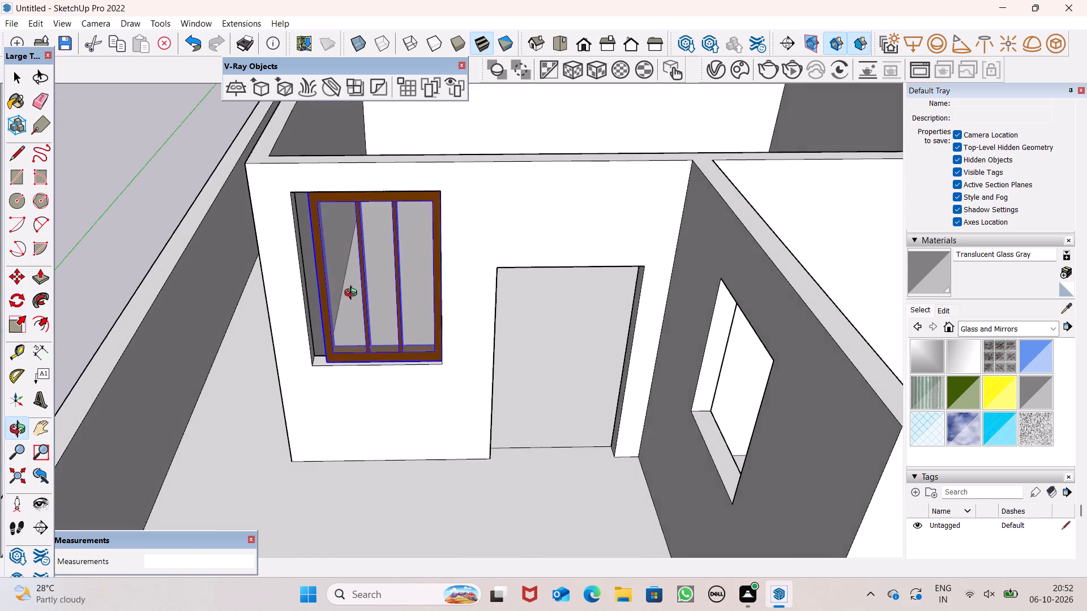
{"action": "middle_click_drag", "start_coordinate": [353, 294], "coordinate": [459, 320]}
{"action": "scroll", "coordinate": [307, 317], "scroll_direction": "up", "scroll_amount": 6}
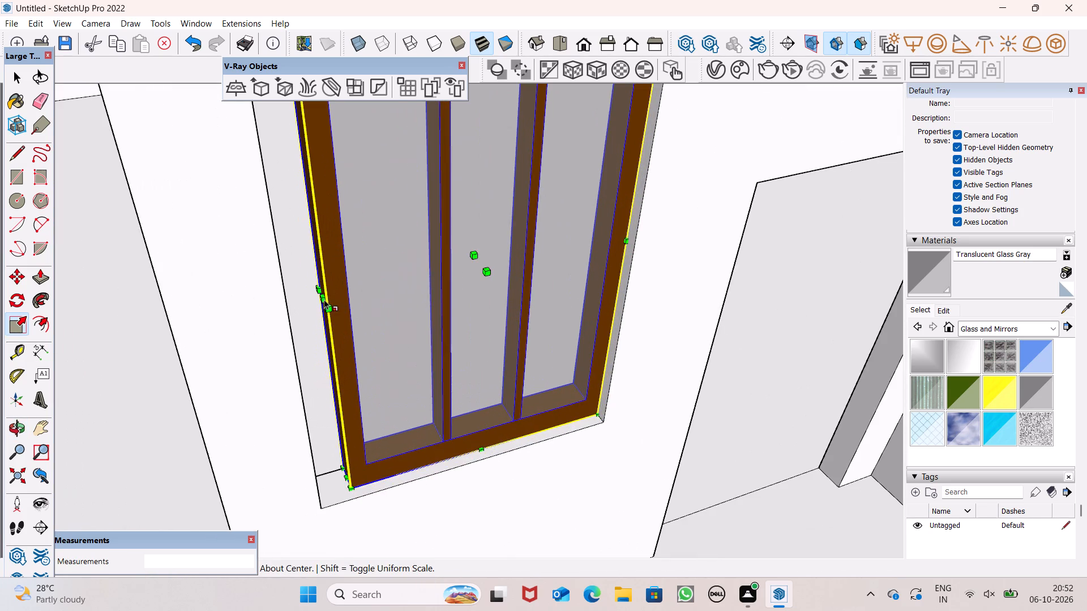
{"action": "left_click_drag", "start_coordinate": [329, 296], "coordinate": [271, 311]}
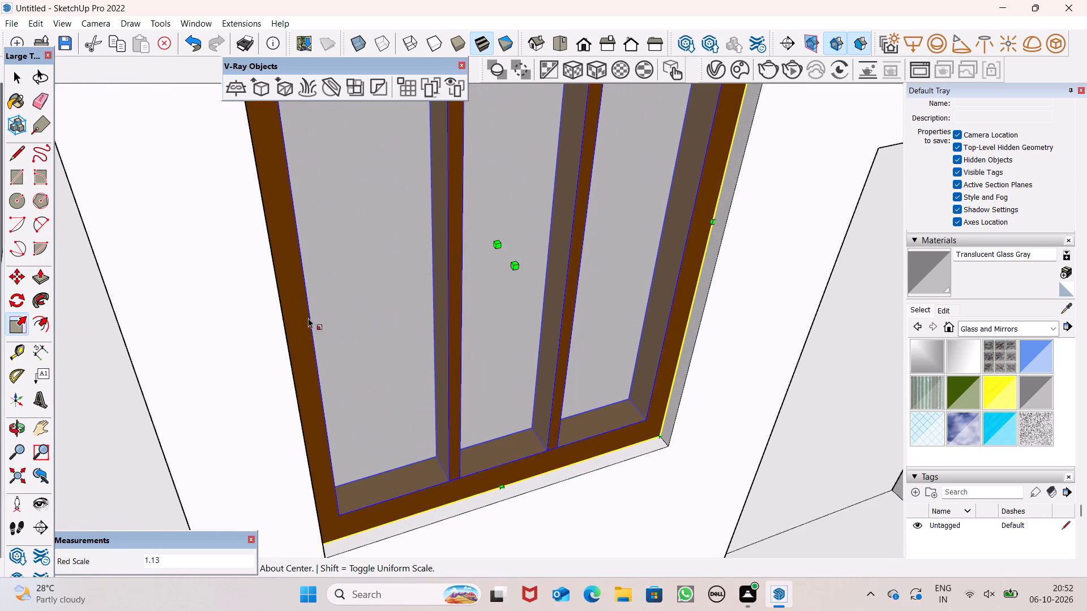
{"action": "scroll", "coordinate": [372, 329], "scroll_direction": "down", "scroll_amount": 7}
{"action": "key", "text": "space"}
Move the window group about 1 15/16" so its lower corner meets the opening's lower corner, and deselect it.
{"action": "middle_click_drag", "start_coordinate": [472, 370], "coordinate": [387, 357]}
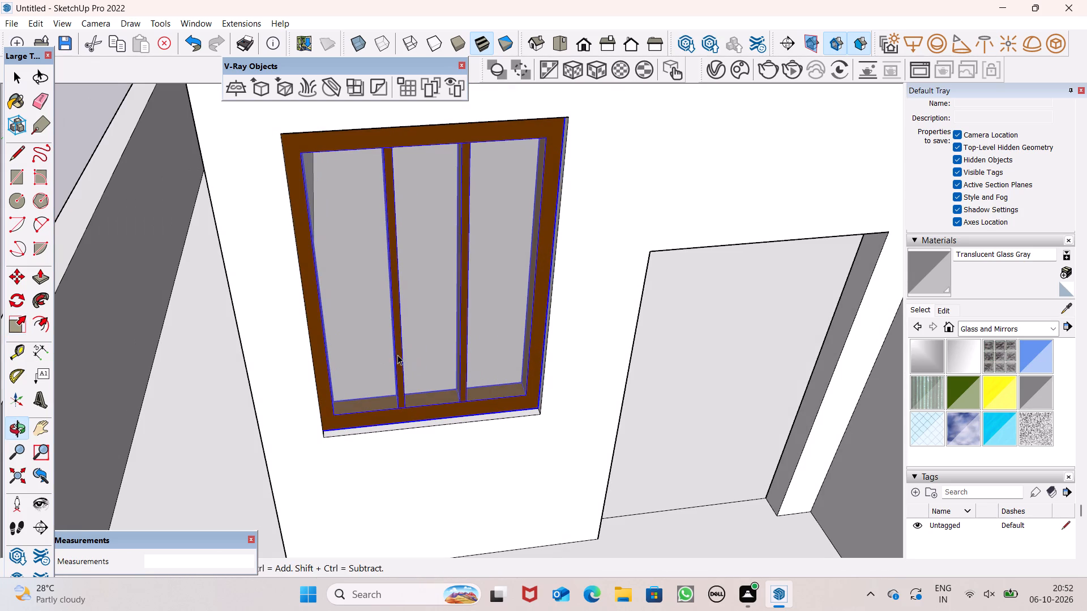
{"action": "key", "text": "m"}
{"action": "key", "text": "Return"}
{"action": "scroll", "coordinate": [574, 450], "scroll_direction": "up", "scroll_amount": 6}
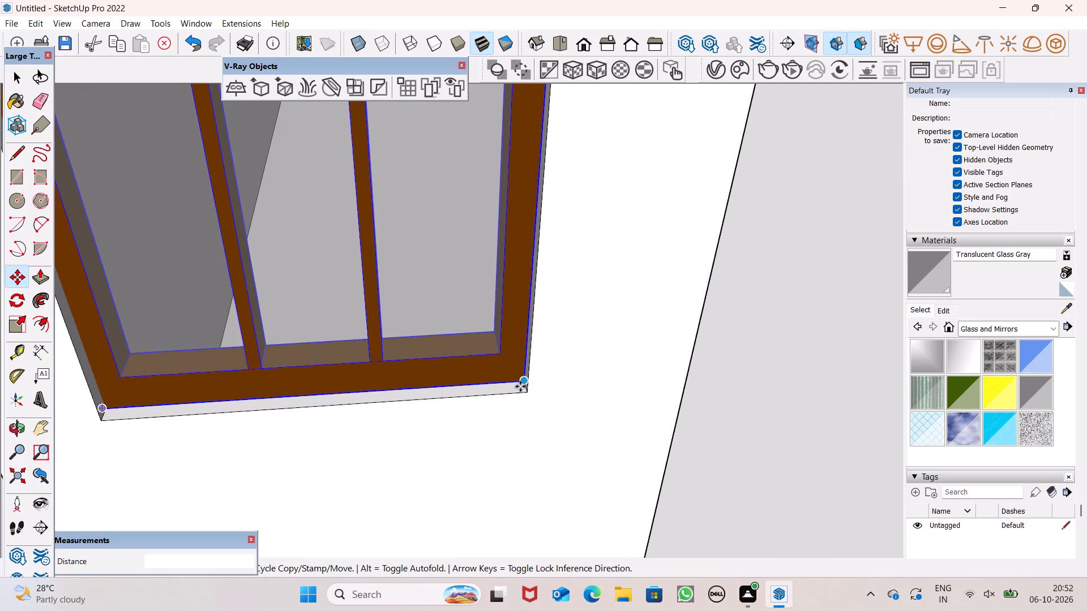
{"action": "left_click_drag", "start_coordinate": [523, 382], "coordinate": [530, 391]}
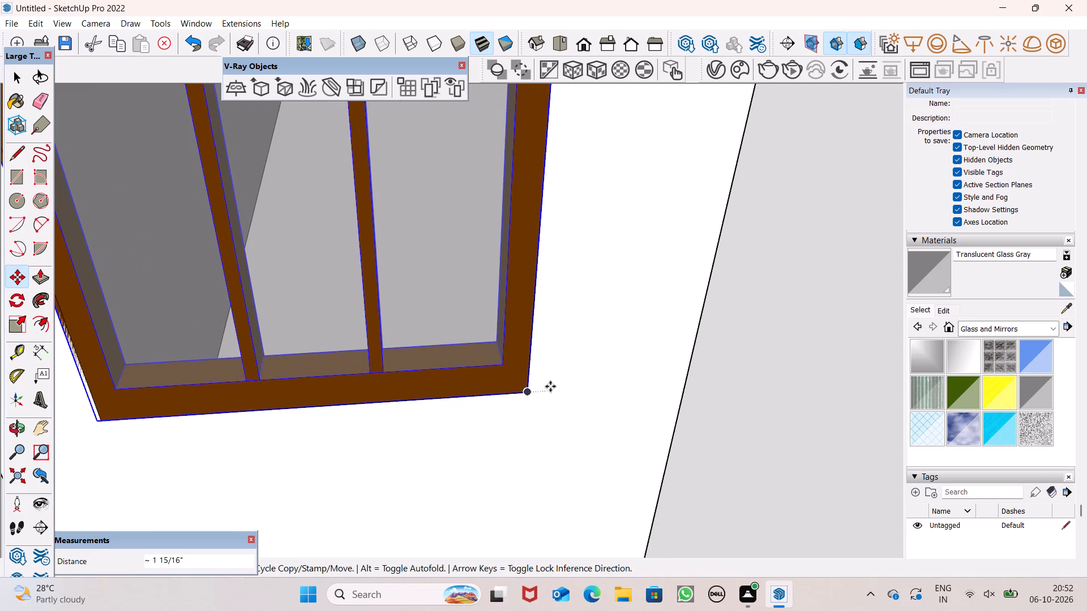
{"action": "scroll", "coordinate": [560, 388], "scroll_direction": "down", "scroll_amount": 8}
{"action": "key", "text": "space"}
{"action": "scroll", "coordinate": [564, 390], "scroll_direction": "down", "scroll_amount": 2}
{"action": "scroll", "coordinate": [564, 391], "scroll_direction": "up", "scroll_amount": 1}
{"action": "scroll", "coordinate": [564, 391], "scroll_direction": "down", "scroll_amount": 12}
{"action": "left_click", "coordinate": [163, 350]}
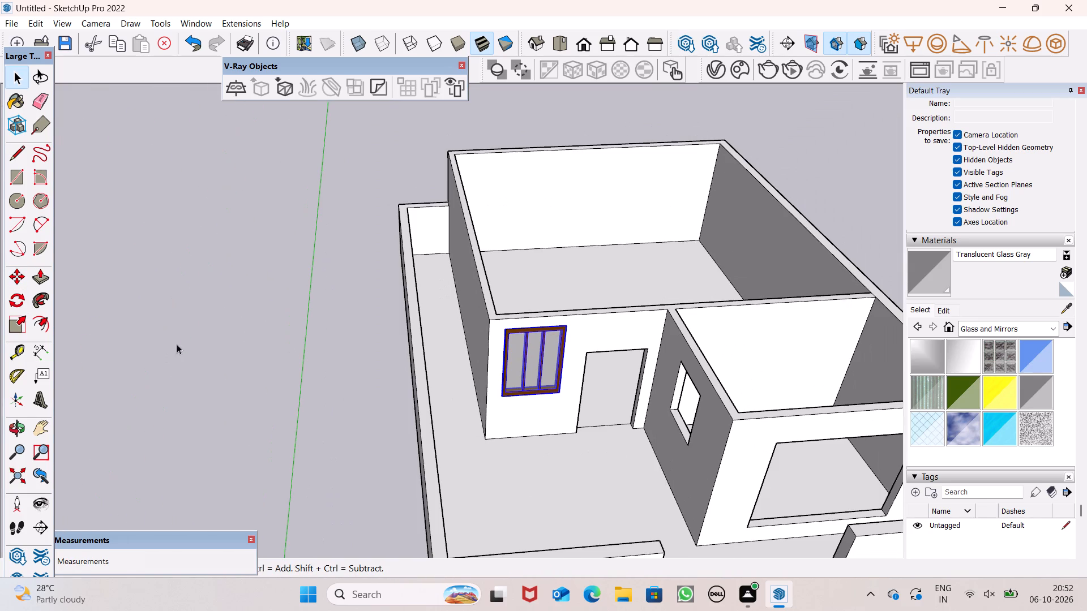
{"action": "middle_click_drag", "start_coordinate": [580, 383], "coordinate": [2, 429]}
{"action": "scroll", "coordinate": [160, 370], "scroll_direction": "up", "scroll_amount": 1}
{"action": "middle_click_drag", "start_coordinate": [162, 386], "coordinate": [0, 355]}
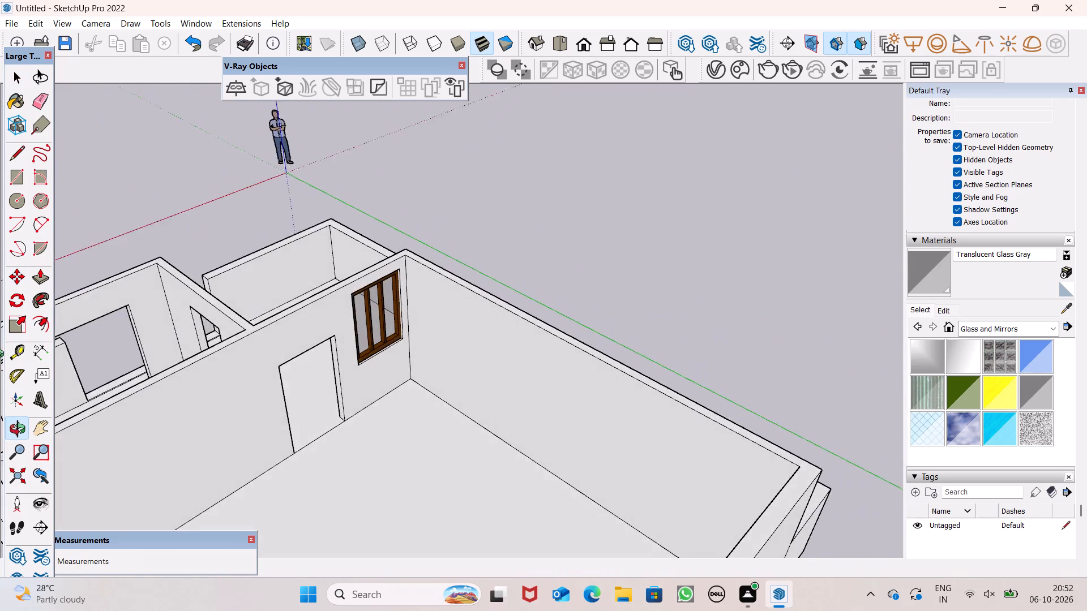
Examine the fit of the window group in its wall opening from both sides of the wall.
{"action": "middle_click_drag", "start_coordinate": [0, 355], "coordinate": [33, 346]}
{"action": "scroll", "coordinate": [386, 343], "scroll_direction": "up", "scroll_amount": 7}
{"action": "middle_click_drag", "start_coordinate": [388, 360], "coordinate": [496, 453]}
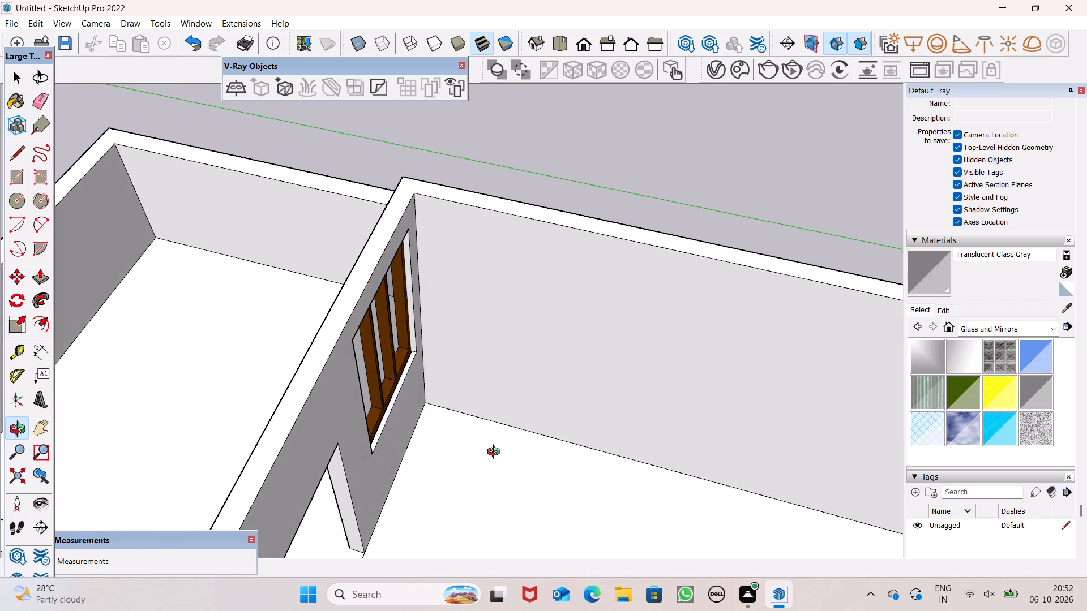
{"action": "middle_click_drag", "start_coordinate": [496, 453], "coordinate": [417, 448]}
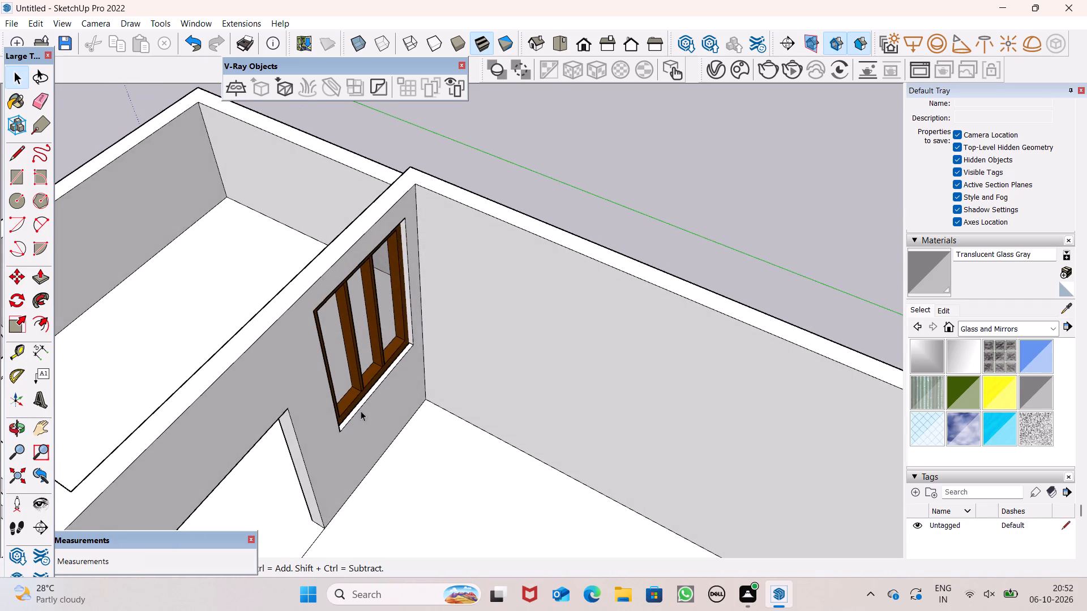
{"action": "scroll", "coordinate": [360, 410], "scroll_direction": "up", "scroll_amount": 6}
{"action": "left_click", "coordinate": [335, 405]}
{"action": "scroll", "coordinate": [386, 365], "scroll_direction": "down", "scroll_amount": 1}
{"action": "scroll", "coordinate": [388, 368], "scroll_direction": "up", "scroll_amount": 1}
{"action": "scroll", "coordinate": [388, 368], "scroll_direction": "down", "scroll_amount": 3}
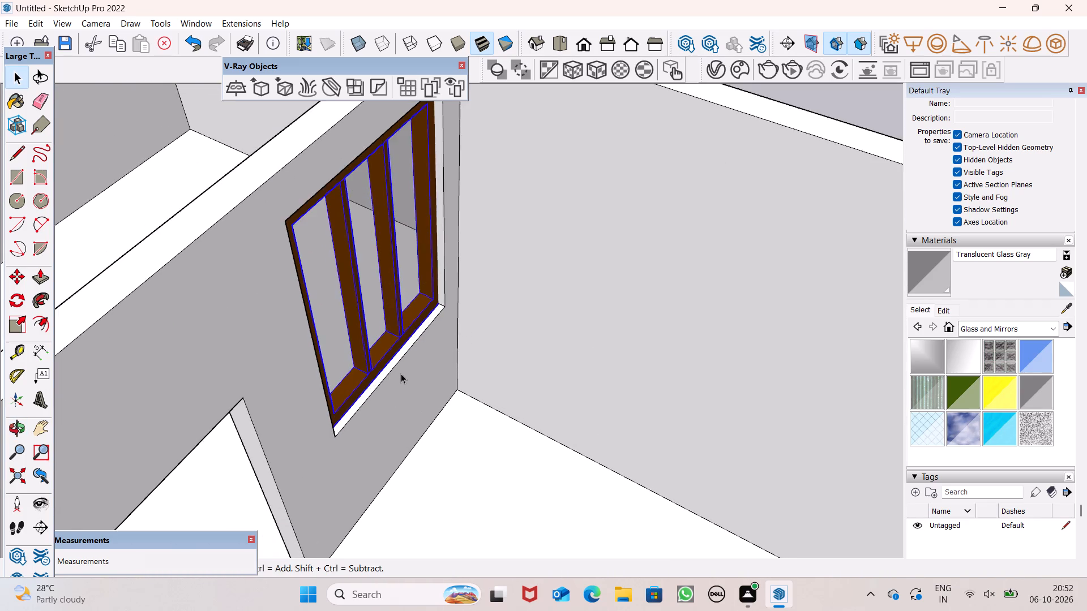
{"action": "scroll", "coordinate": [401, 371], "scroll_direction": "down", "scroll_amount": 13}
{"action": "middle_click_drag", "start_coordinate": [408, 373], "coordinate": [806, 385]}
{"action": "scroll", "coordinate": [567, 387], "scroll_direction": "up", "scroll_amount": 1}
{"action": "middle_click_drag", "start_coordinate": [565, 391], "coordinate": [711, 375]}
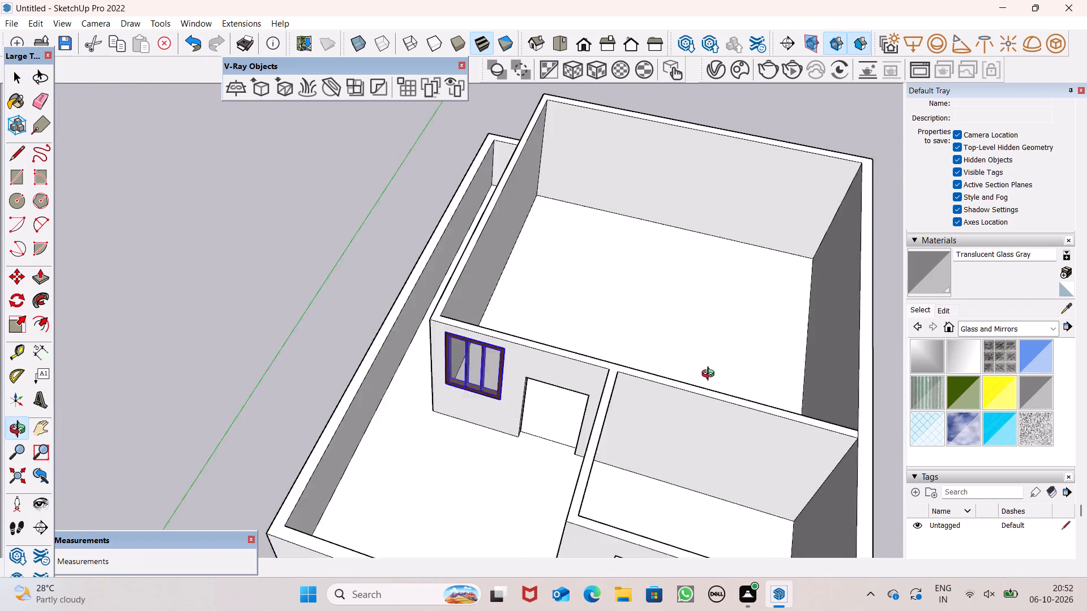
{"action": "middle_click_drag", "start_coordinate": [711, 375], "coordinate": [756, 318]}
{"action": "middle_click_drag", "start_coordinate": [303, 253], "coordinate": [353, 244]}
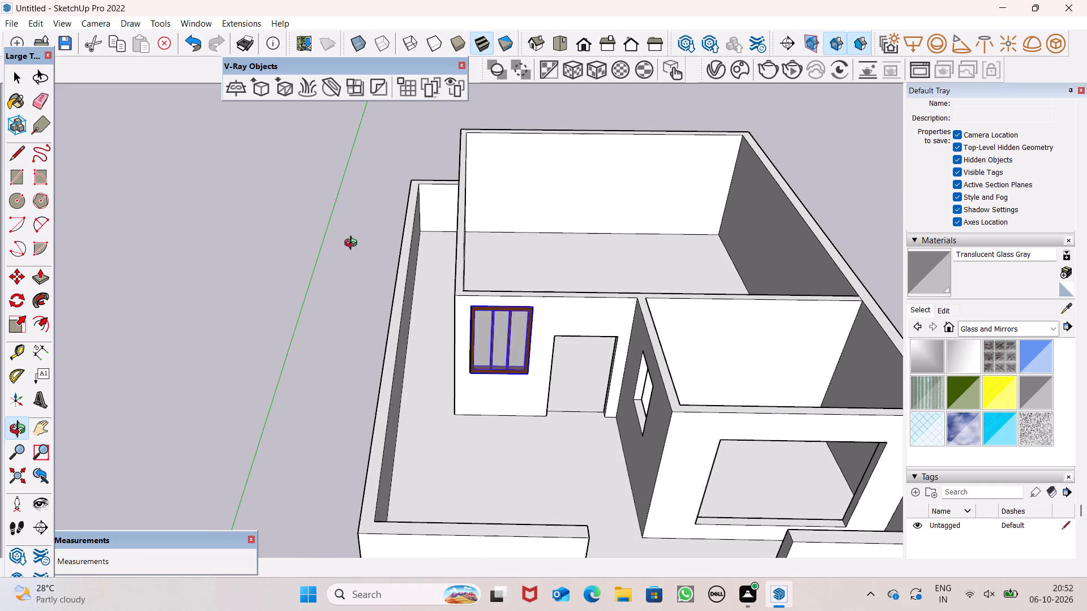
{"action": "middle_click_drag", "start_coordinate": [353, 244], "coordinate": [353, 240]}
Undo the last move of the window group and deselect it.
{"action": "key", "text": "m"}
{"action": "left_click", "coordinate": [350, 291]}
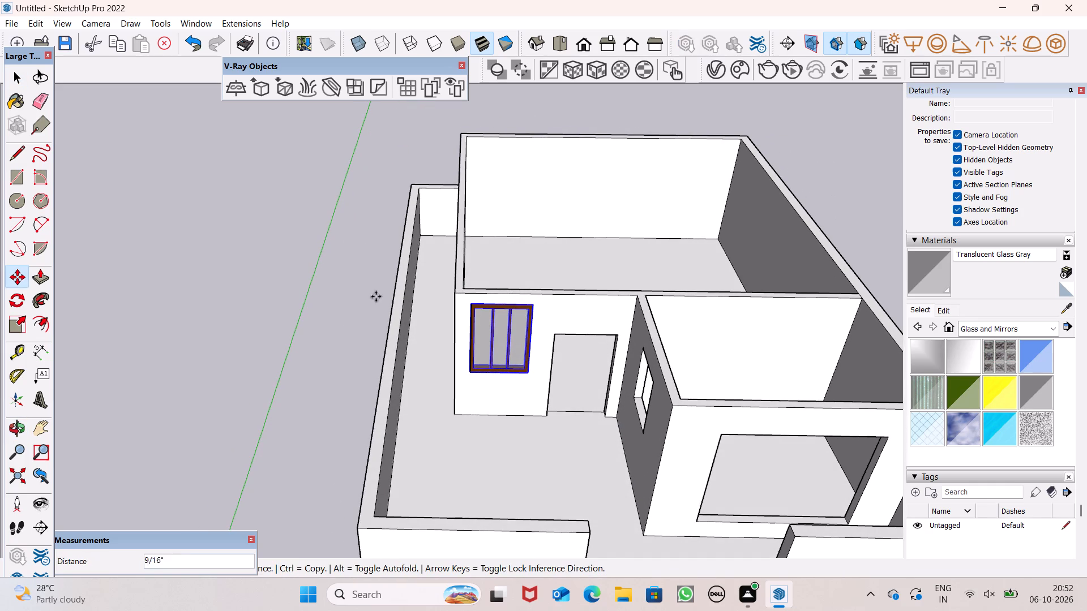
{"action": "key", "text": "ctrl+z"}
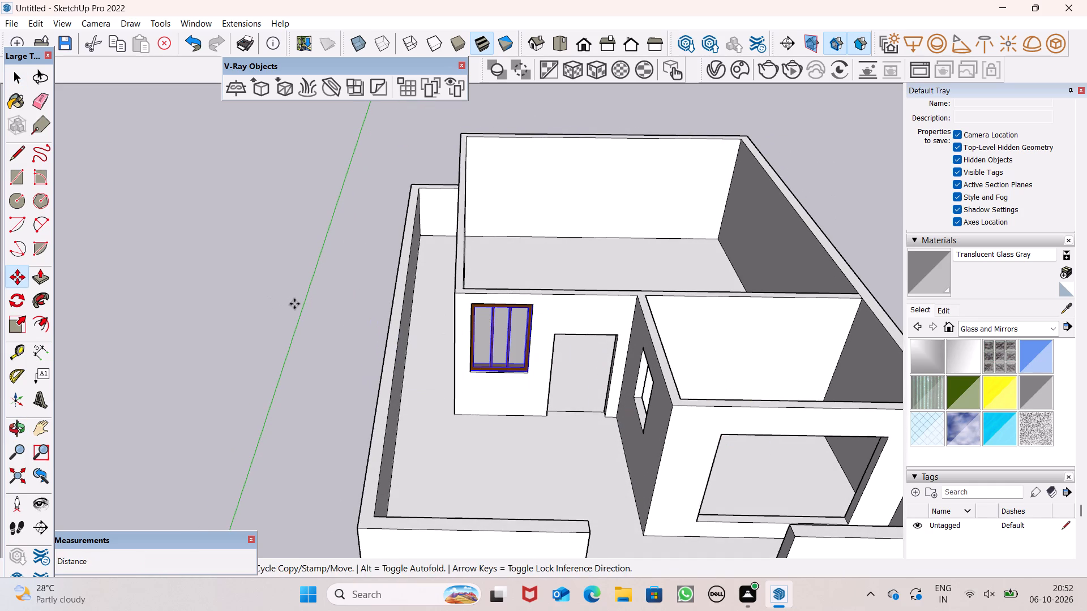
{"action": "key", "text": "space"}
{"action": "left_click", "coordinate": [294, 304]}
Move the window group about 1 15/16" so its lower corner meets the opening's lower corner, and deselect it.
{"action": "scroll", "coordinate": [431, 283], "scroll_direction": "down", "scroll_amount": 2}
{"action": "scroll", "coordinate": [484, 328], "scroll_direction": "down", "scroll_amount": 1}
{"action": "scroll", "coordinate": [485, 329], "scroll_direction": "up", "scroll_amount": 5}
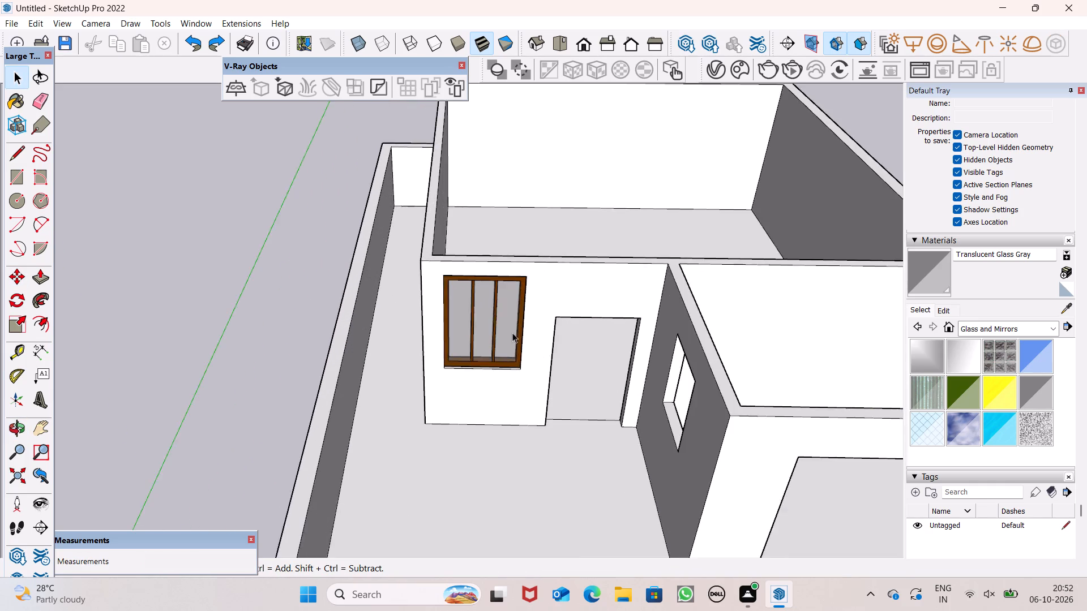
{"action": "scroll", "coordinate": [512, 333], "scroll_direction": "up", "scroll_amount": 9}
{"action": "left_click", "coordinate": [455, 358]}
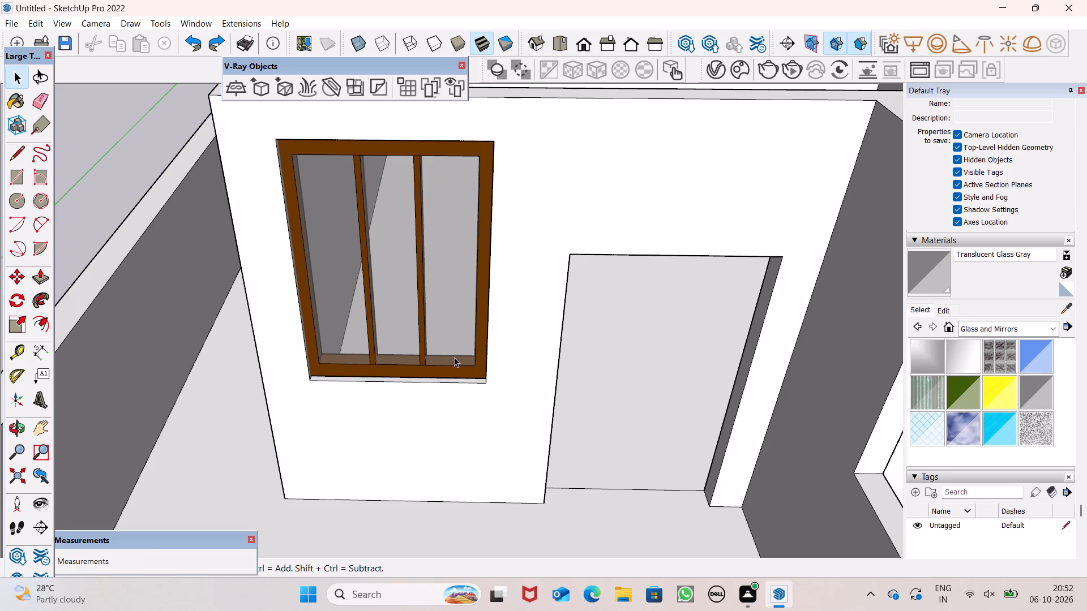
{"action": "key", "text": "m"}
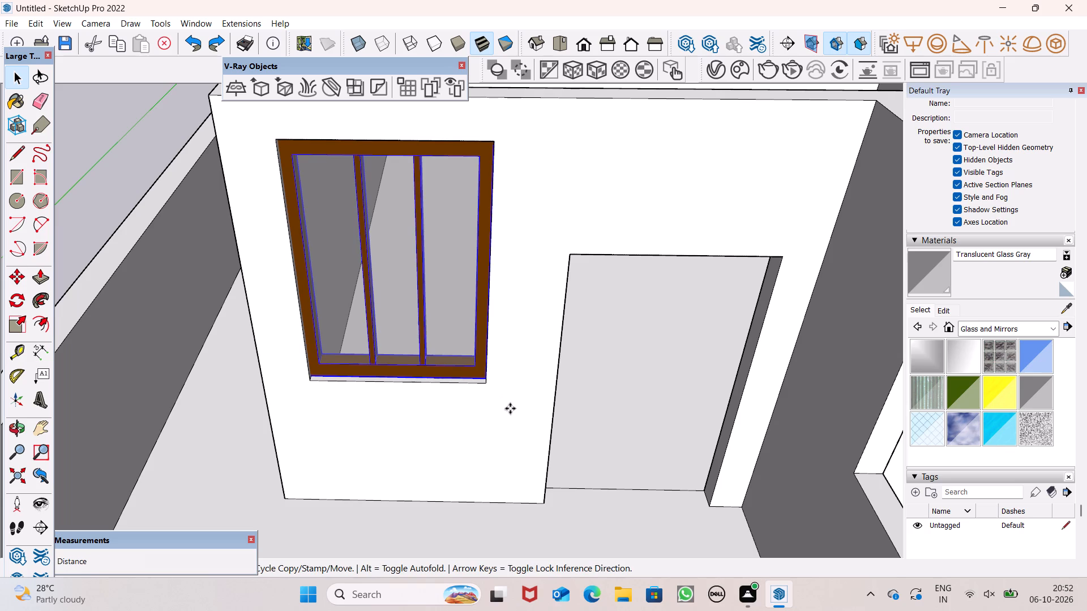
{"action": "key", "text": "Return"}
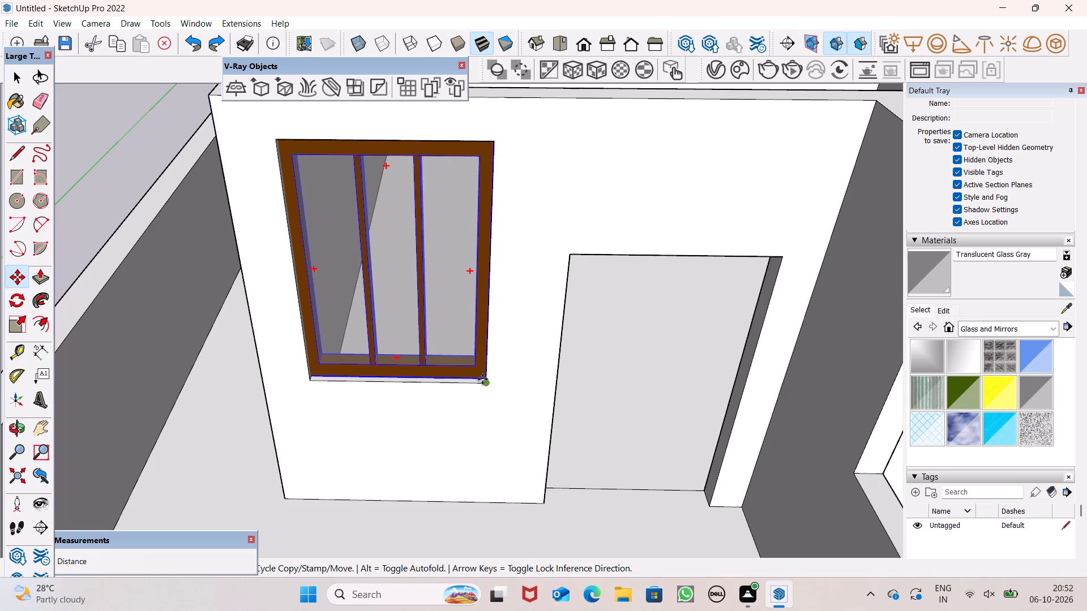
{"action": "left_click_drag", "start_coordinate": [483, 377], "coordinate": [468, 390]}
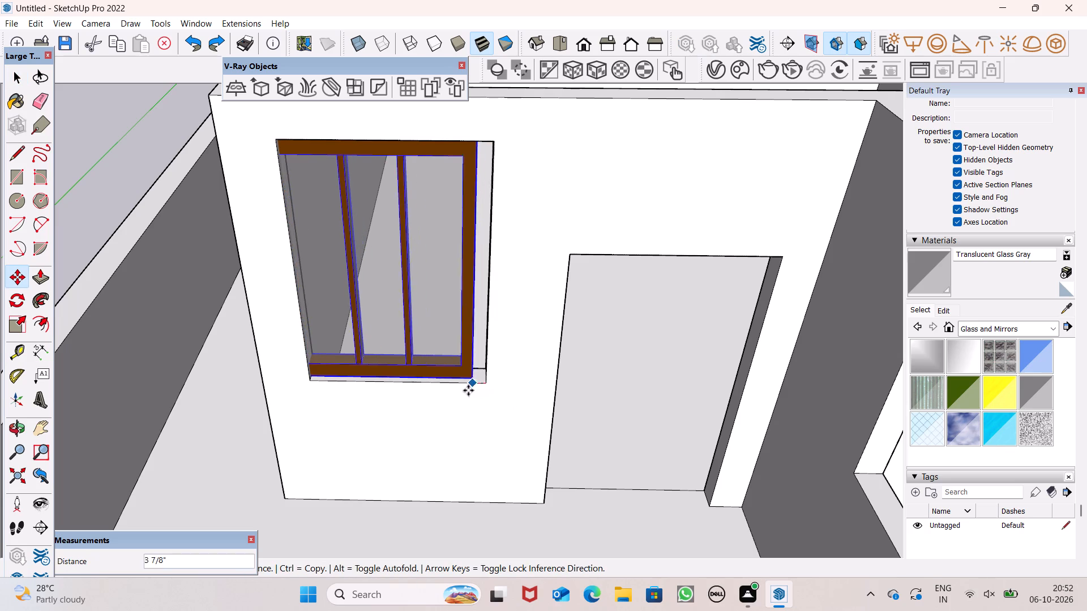
{"action": "left_click_drag", "start_coordinate": [468, 390], "coordinate": [486, 388]}
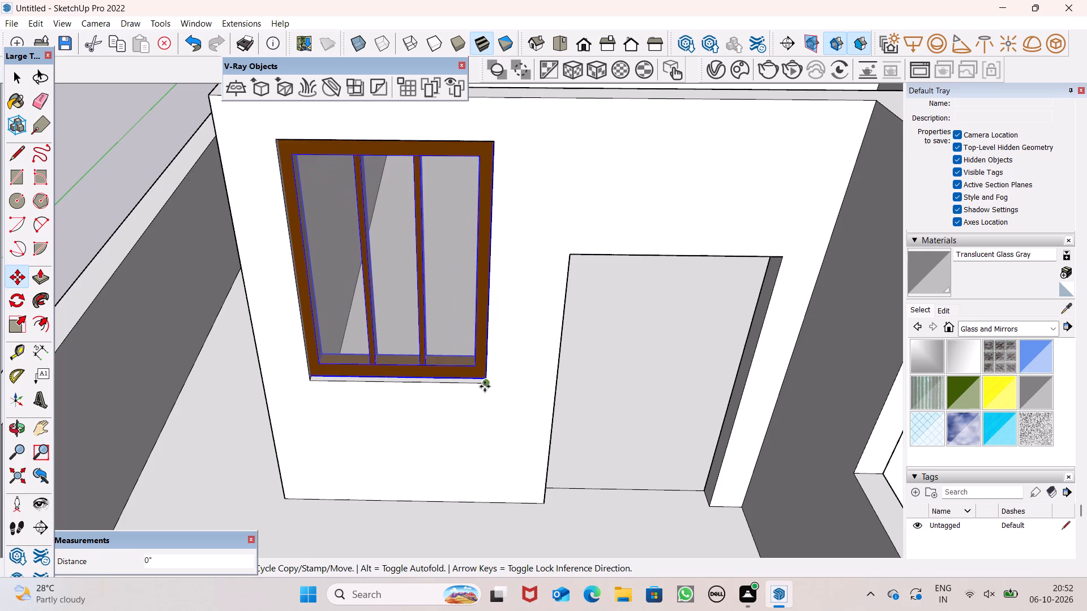
{"action": "scroll", "coordinate": [484, 384], "scroll_direction": "up", "scroll_amount": 7}
{"action": "scroll", "coordinate": [482, 384], "scroll_direction": "down", "scroll_amount": 1}
{"action": "scroll", "coordinate": [481, 383], "scroll_direction": "up", "scroll_amount": 6}
{"action": "left_click_drag", "start_coordinate": [491, 365], "coordinate": [499, 380]}
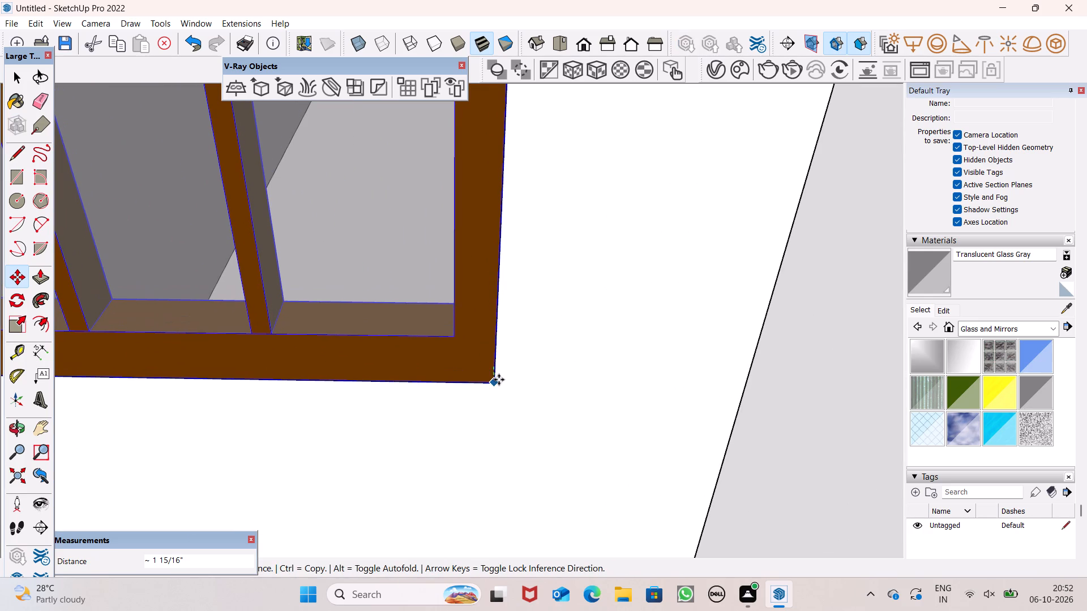
{"action": "left_click_drag", "start_coordinate": [499, 380], "coordinate": [499, 380]}
{"action": "key", "text": "space"}
{"action": "scroll", "coordinate": [543, 356], "scroll_direction": "down", "scroll_amount": 19}
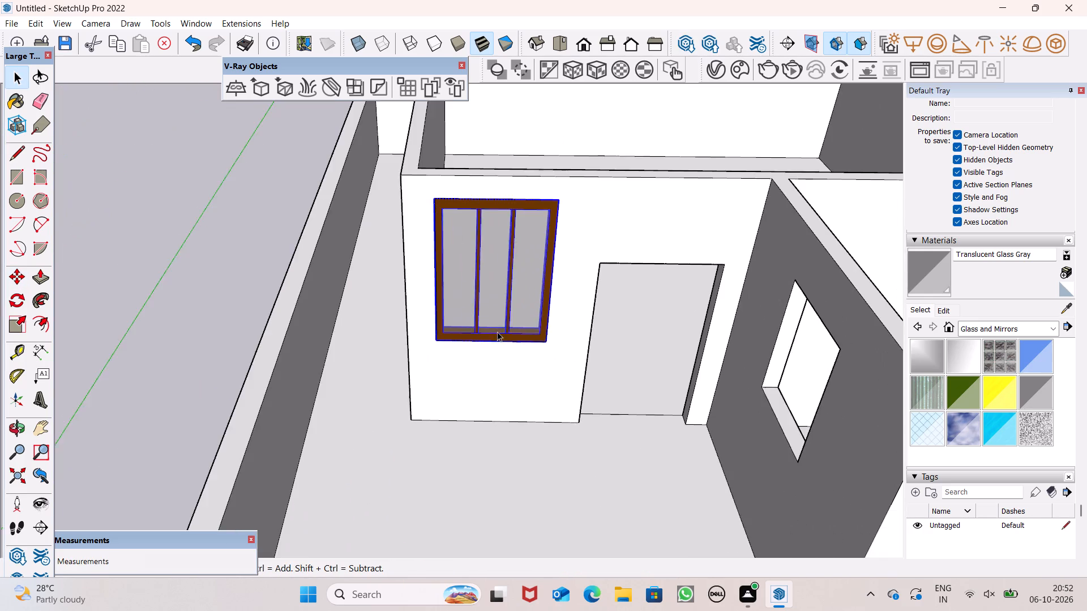
{"action": "scroll", "coordinate": [497, 332], "scroll_direction": "down", "scroll_amount": 5}
{"action": "left_click", "coordinate": [235, 262]}
Copy the window group about 20' 7 3/4" from its lower corner to the far lower corner of the large front-wall opening.
{"action": "scroll", "coordinate": [228, 251], "scroll_direction": "down", "scroll_amount": 10}
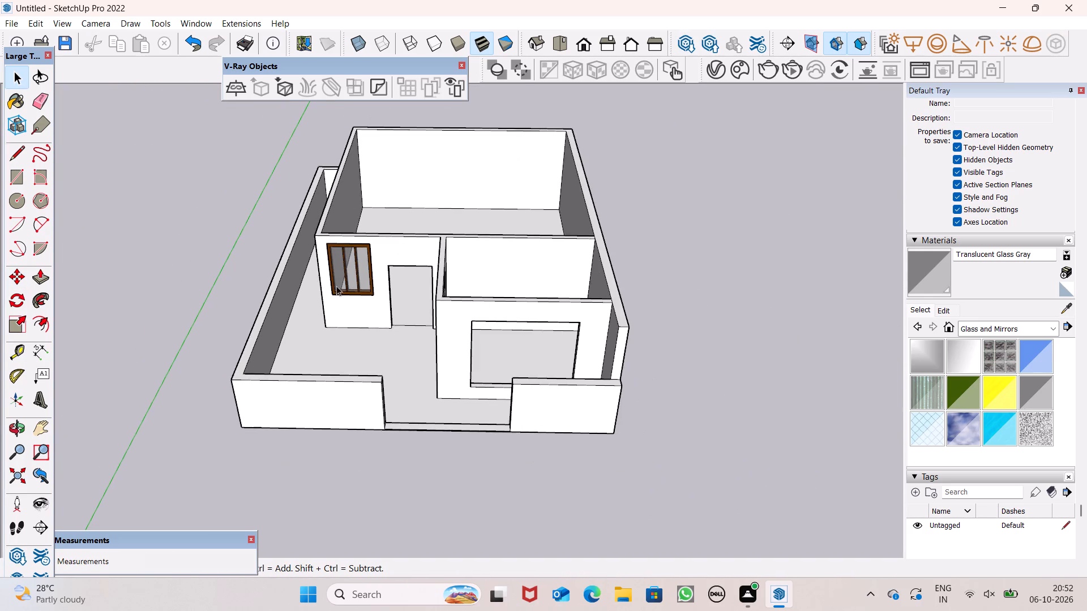
{"action": "scroll", "coordinate": [374, 298], "scroll_direction": "up", "scroll_amount": 4}
{"action": "left_click", "coordinate": [349, 273]}
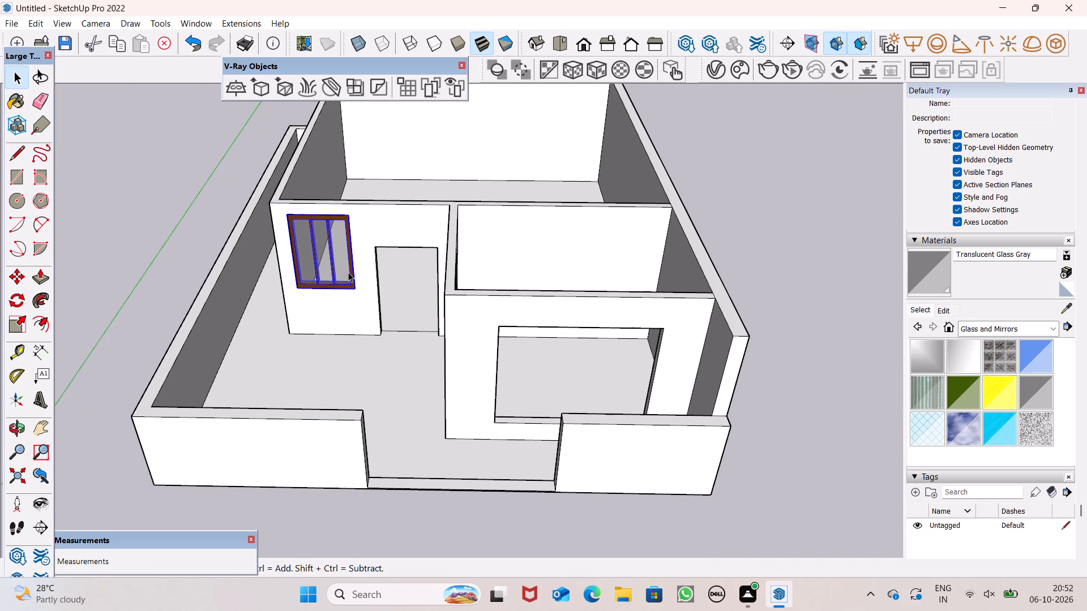
{"action": "key", "text": "m"}
{"action": "key", "text": "Return"}
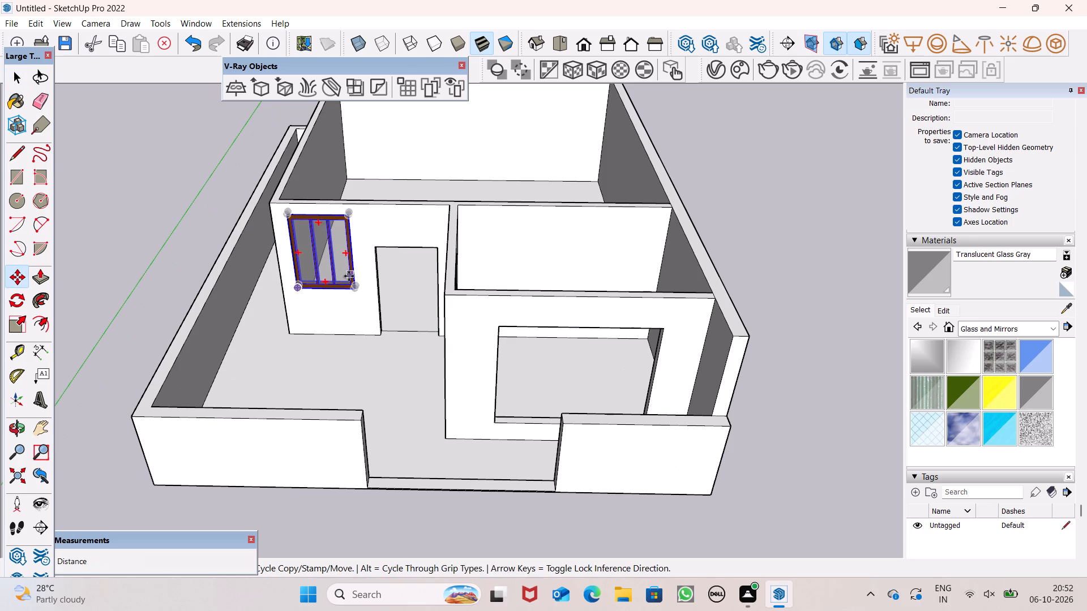
{"action": "scroll", "coordinate": [358, 288], "scroll_direction": "up", "scroll_amount": 4}
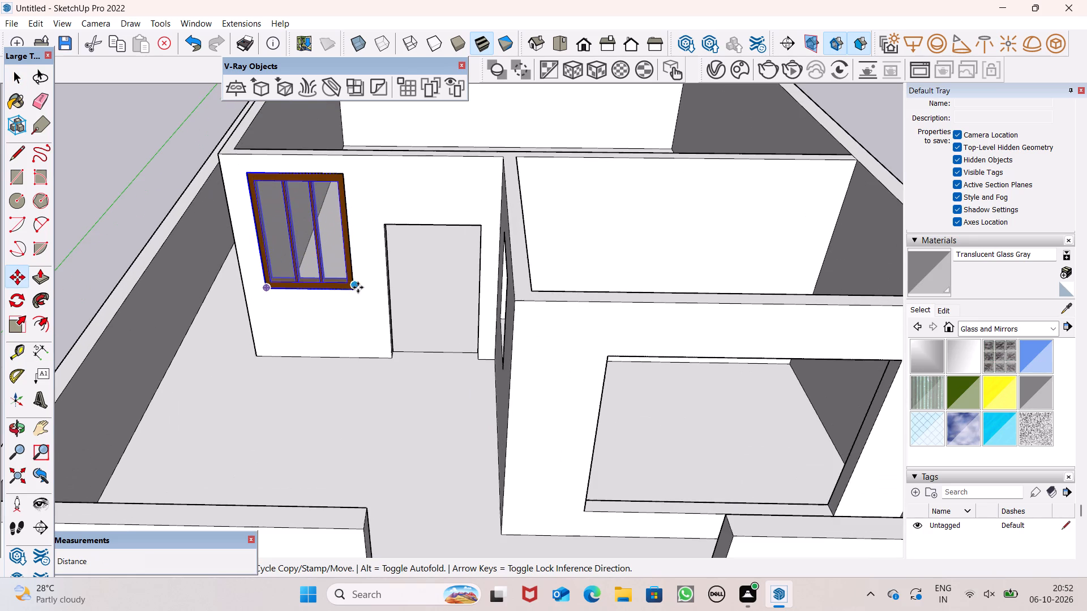
{"action": "left_click_drag", "start_coordinate": [354, 288], "coordinate": [752, 470]}
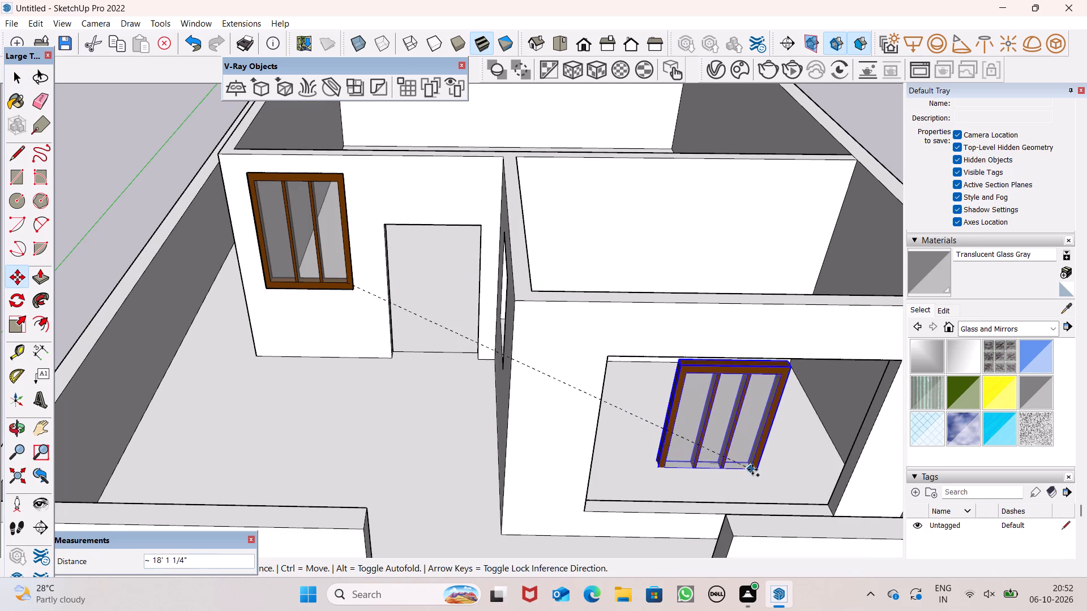
{"action": "left_click_drag", "start_coordinate": [752, 470], "coordinate": [833, 512]}
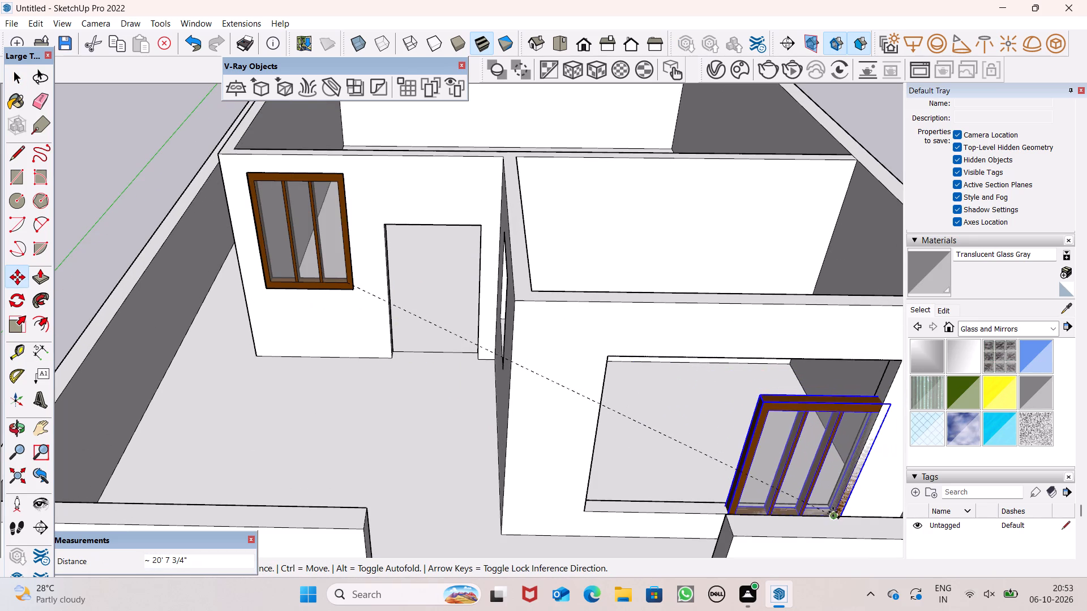
{"action": "left_click_drag", "start_coordinate": [833, 512], "coordinate": [834, 512]}
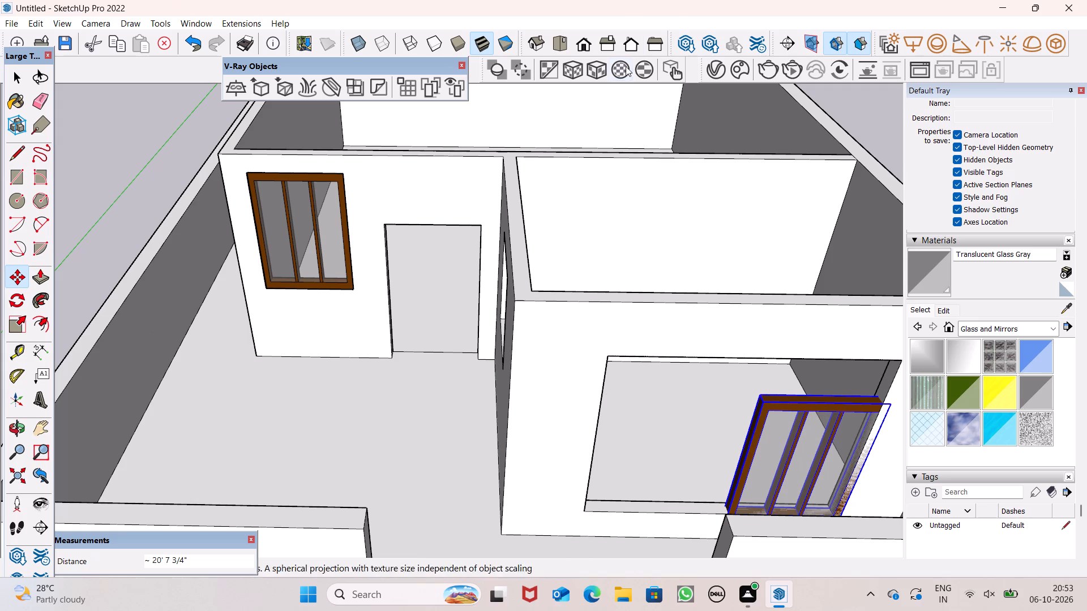
Move the copied window group about 4' 7" to the large opening's other lower corner, beside the door-side wall.
{"action": "scroll", "coordinate": [620, 217], "scroll_direction": "down", "scroll_amount": 6}
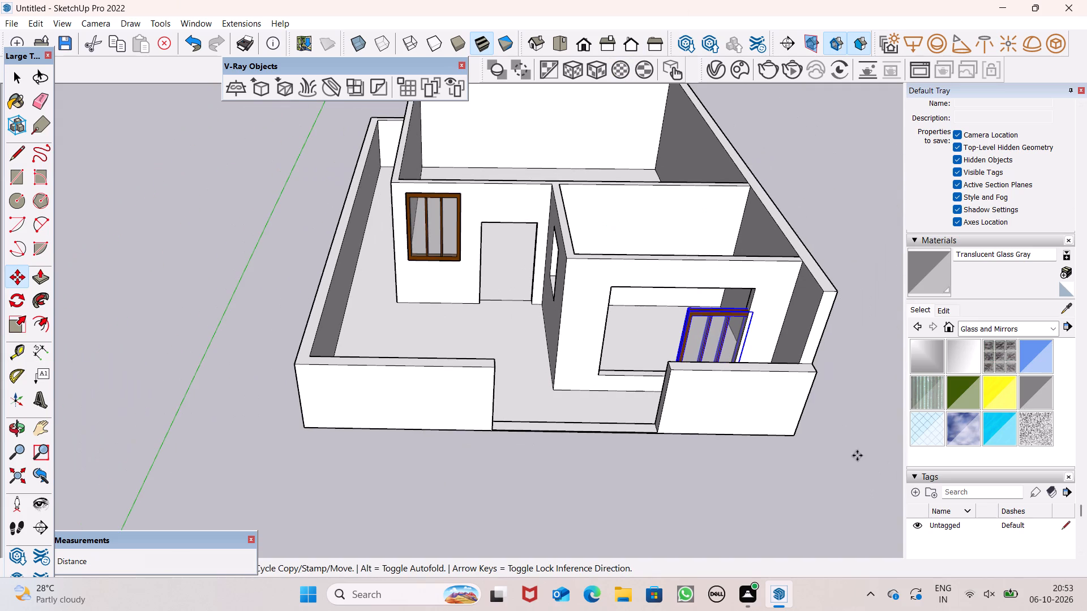
{"action": "scroll", "coordinate": [729, 356], "scroll_direction": "up", "scroll_amount": 1}
{"action": "middle_click_drag", "start_coordinate": [711, 345], "coordinate": [935, 416]}
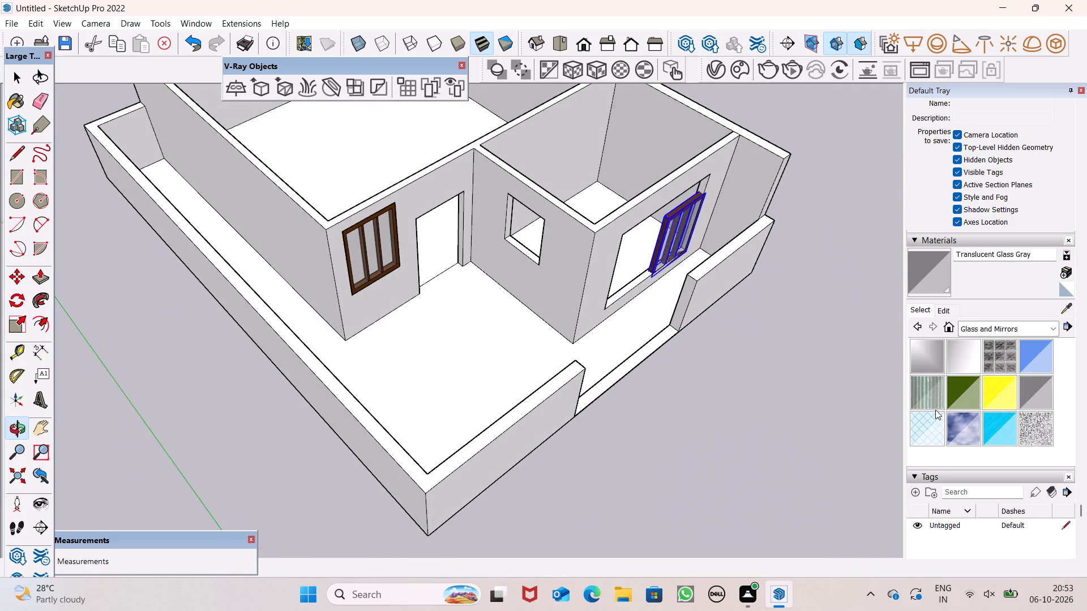
{"action": "scroll", "coordinate": [730, 338], "scroll_direction": "up", "scroll_amount": 7}
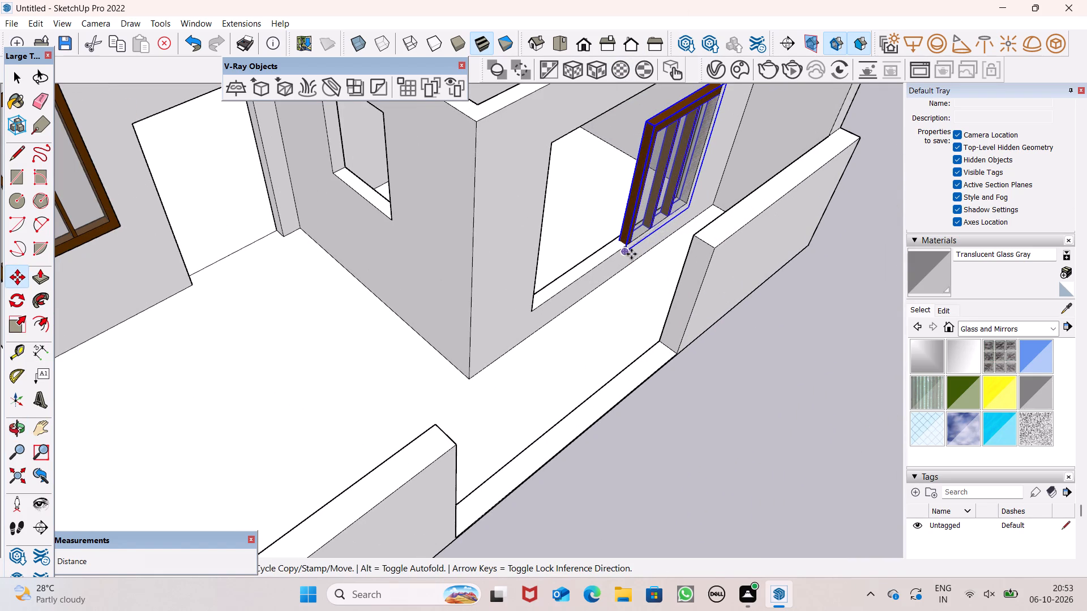
{"action": "left_click_drag", "start_coordinate": [628, 252], "coordinate": [539, 317]}
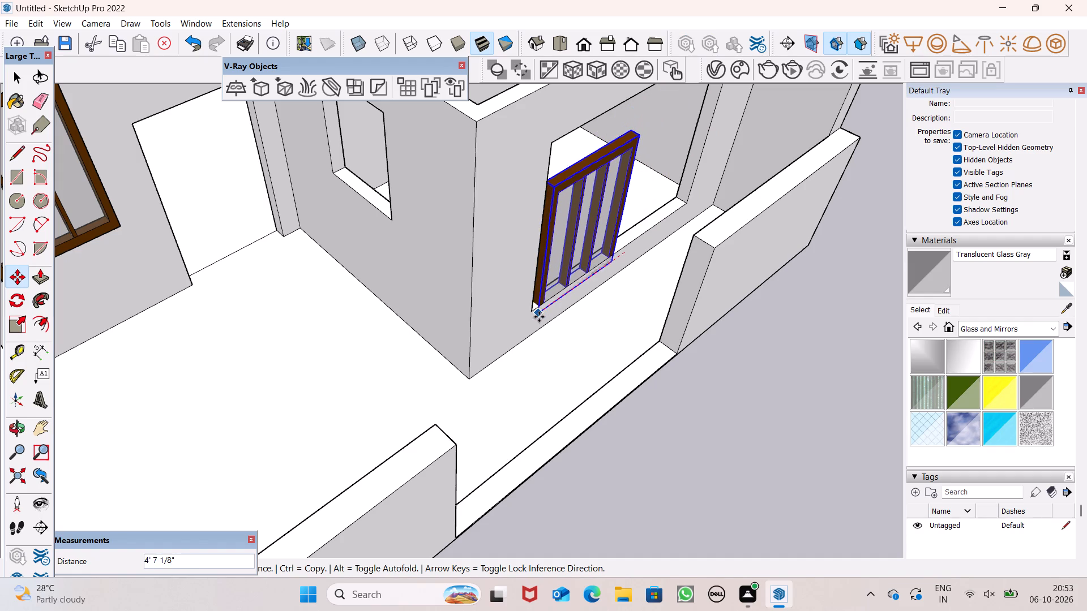
{"action": "left_click_drag", "start_coordinate": [539, 317], "coordinate": [537, 315]}
Stretch the copied window group vertically up to the head of the large opening.
{"action": "middle_click_drag", "start_coordinate": [605, 339], "coordinate": [340, 291]}
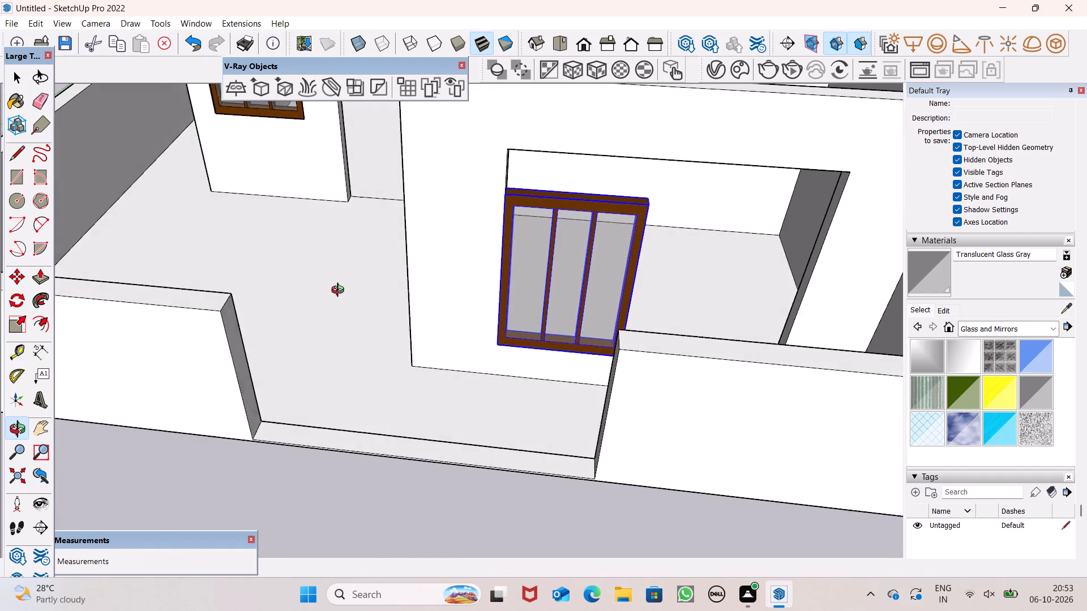
{"action": "middle_click_drag", "start_coordinate": [340, 291], "coordinate": [317, 285]}
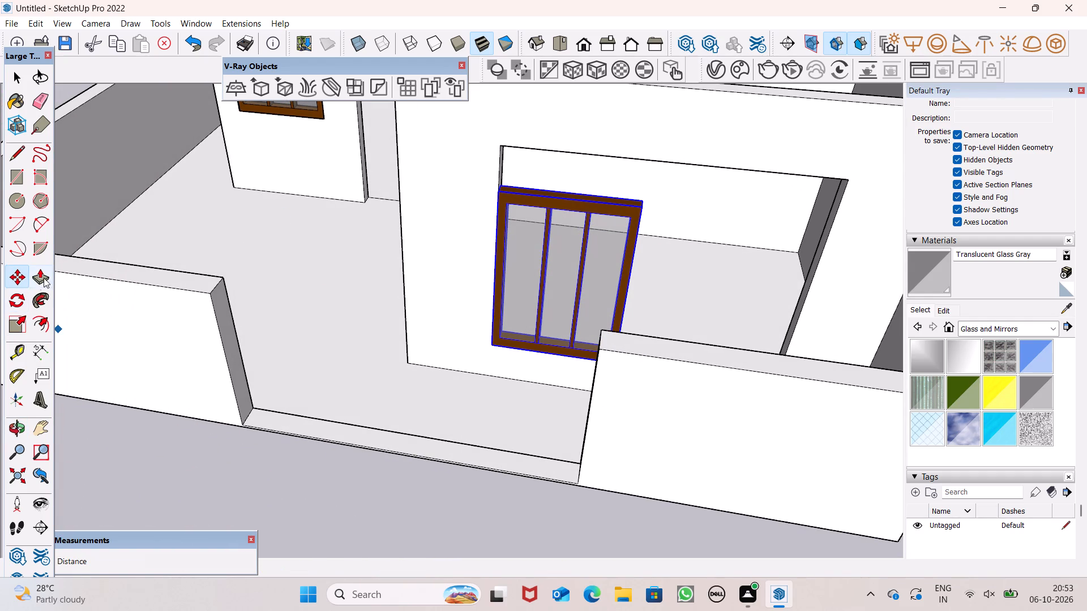
{"action": "left_click", "coordinate": [22, 322]}
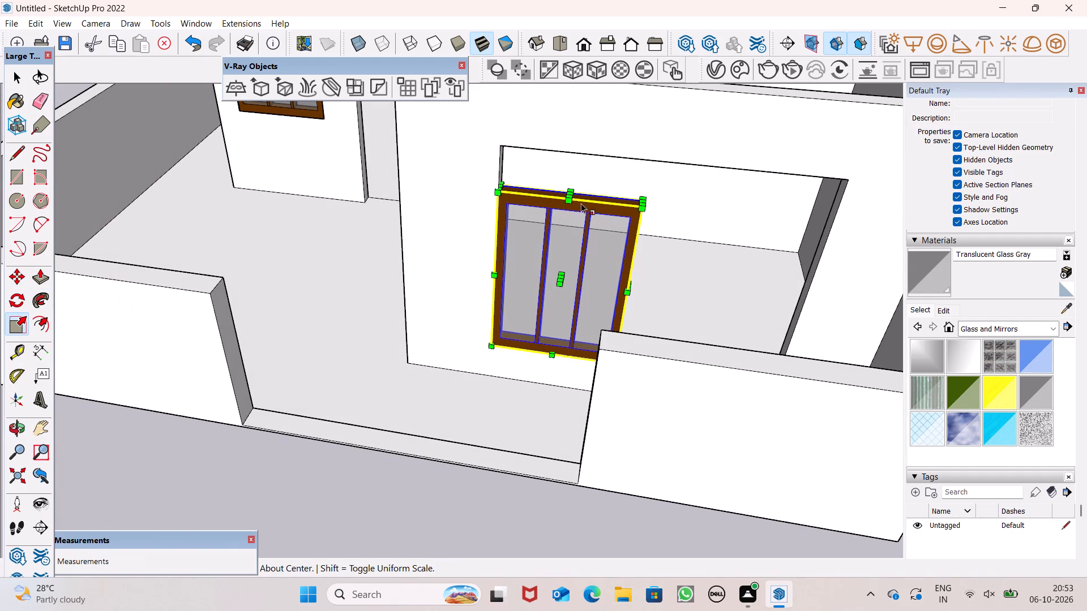
{"action": "left_click_drag", "start_coordinate": [573, 192], "coordinate": [585, 152]}
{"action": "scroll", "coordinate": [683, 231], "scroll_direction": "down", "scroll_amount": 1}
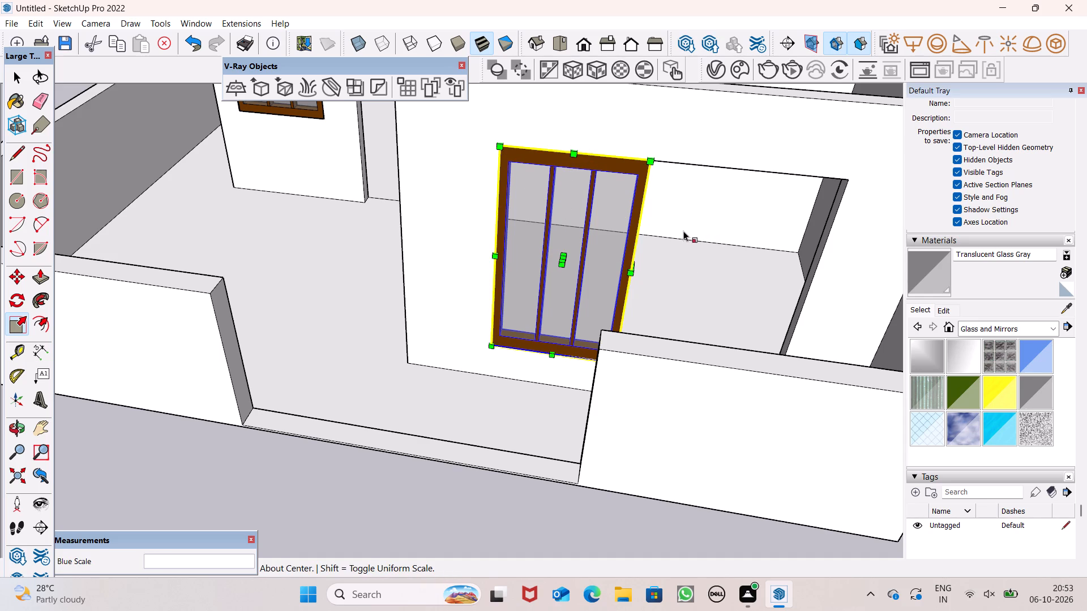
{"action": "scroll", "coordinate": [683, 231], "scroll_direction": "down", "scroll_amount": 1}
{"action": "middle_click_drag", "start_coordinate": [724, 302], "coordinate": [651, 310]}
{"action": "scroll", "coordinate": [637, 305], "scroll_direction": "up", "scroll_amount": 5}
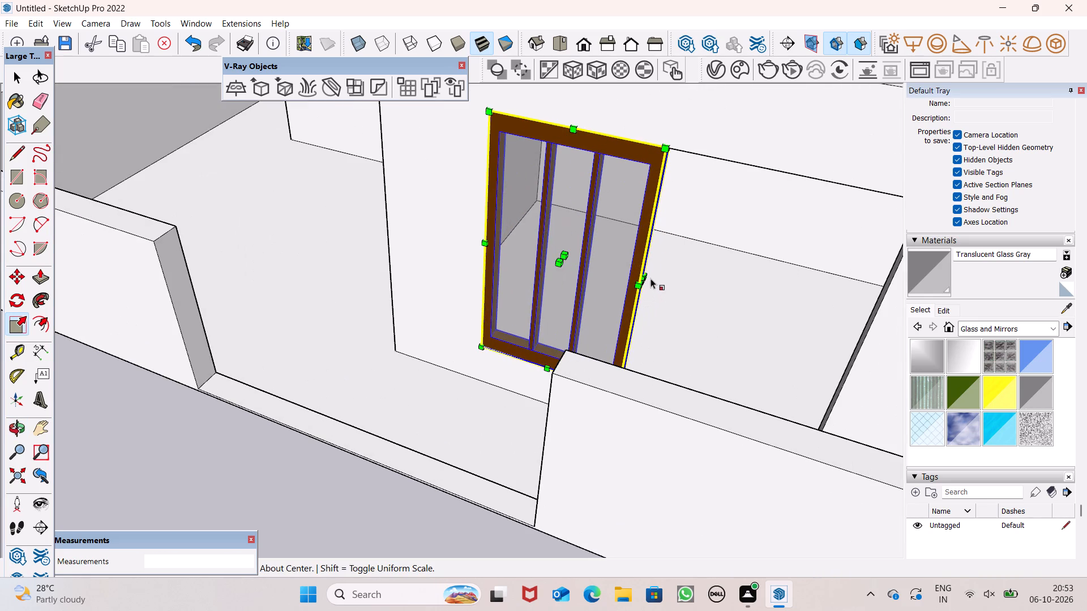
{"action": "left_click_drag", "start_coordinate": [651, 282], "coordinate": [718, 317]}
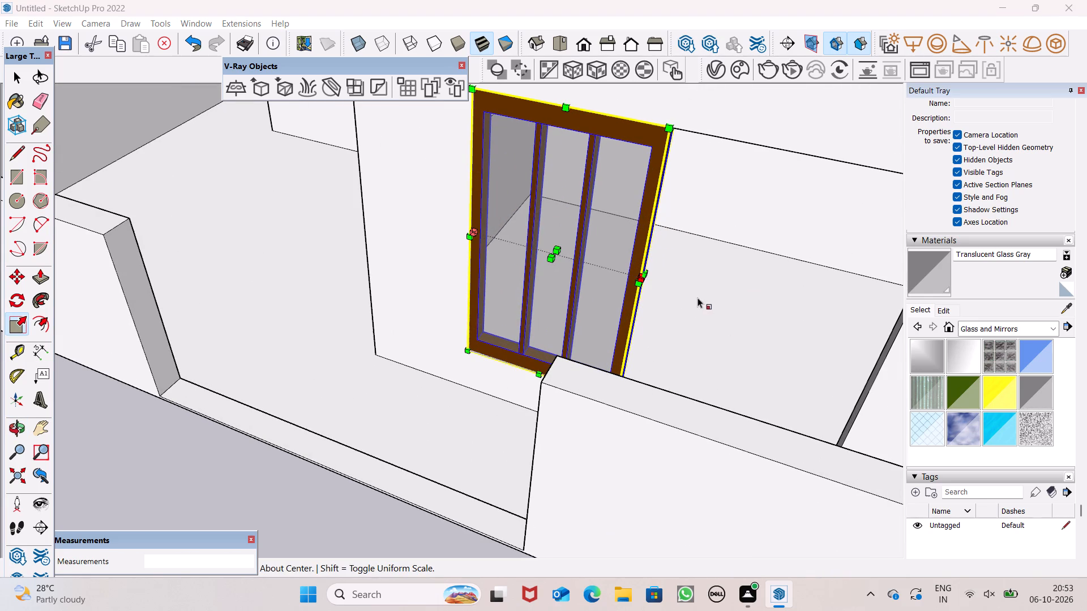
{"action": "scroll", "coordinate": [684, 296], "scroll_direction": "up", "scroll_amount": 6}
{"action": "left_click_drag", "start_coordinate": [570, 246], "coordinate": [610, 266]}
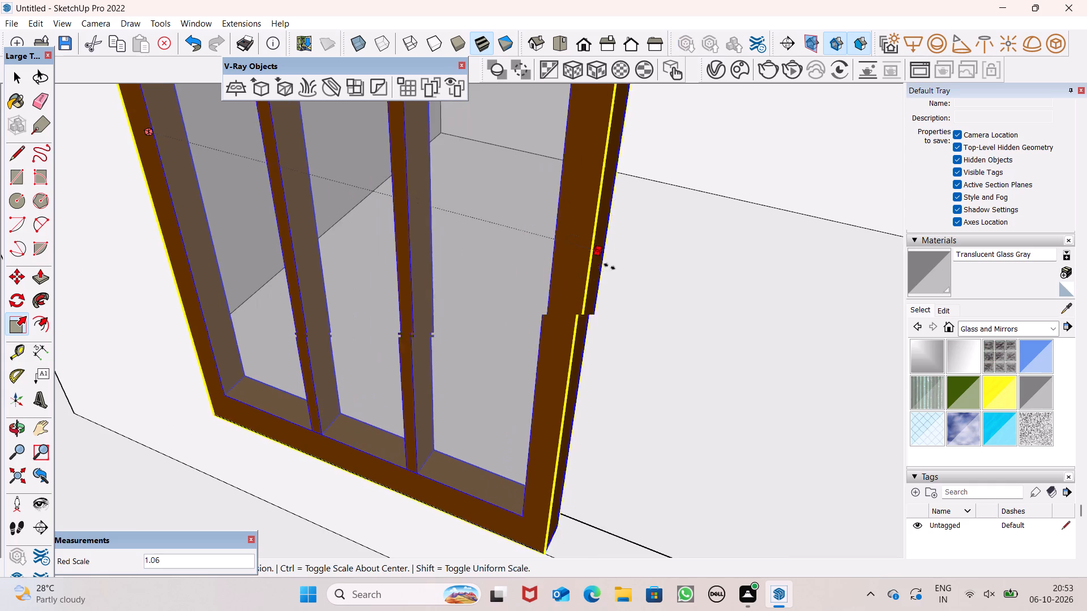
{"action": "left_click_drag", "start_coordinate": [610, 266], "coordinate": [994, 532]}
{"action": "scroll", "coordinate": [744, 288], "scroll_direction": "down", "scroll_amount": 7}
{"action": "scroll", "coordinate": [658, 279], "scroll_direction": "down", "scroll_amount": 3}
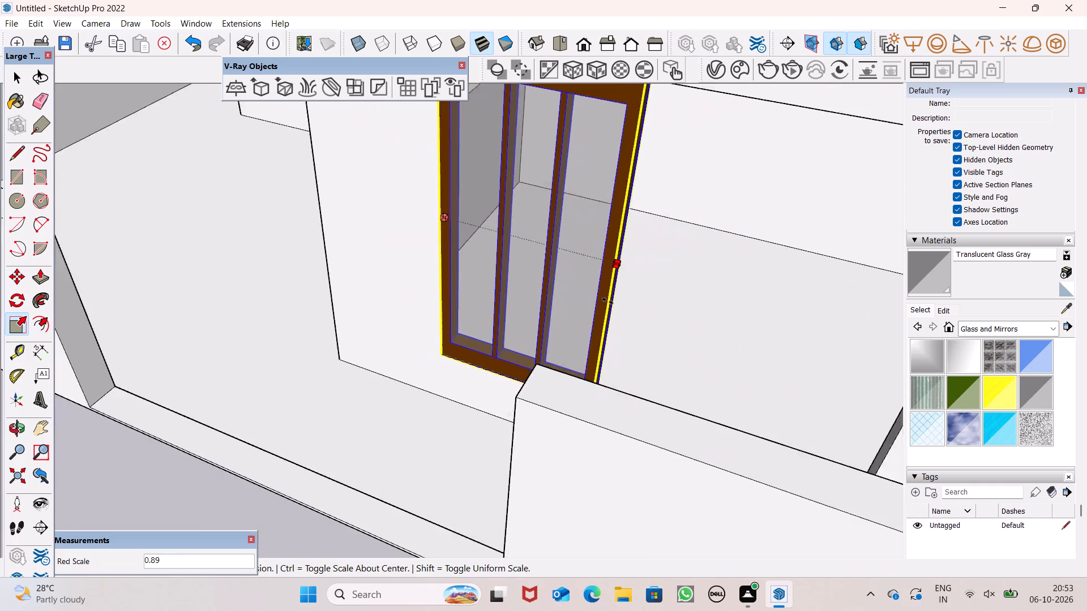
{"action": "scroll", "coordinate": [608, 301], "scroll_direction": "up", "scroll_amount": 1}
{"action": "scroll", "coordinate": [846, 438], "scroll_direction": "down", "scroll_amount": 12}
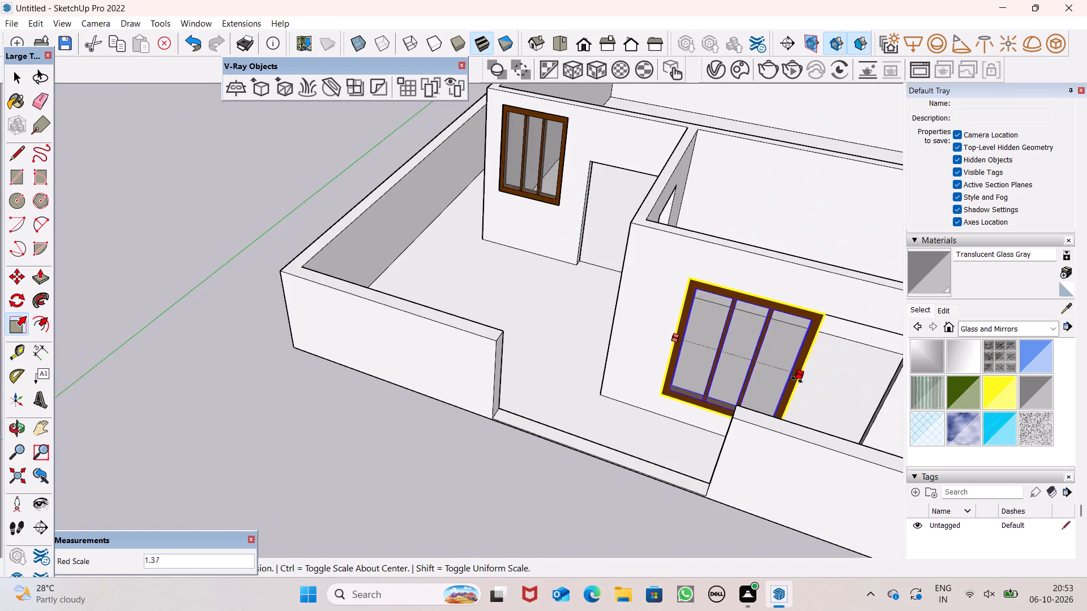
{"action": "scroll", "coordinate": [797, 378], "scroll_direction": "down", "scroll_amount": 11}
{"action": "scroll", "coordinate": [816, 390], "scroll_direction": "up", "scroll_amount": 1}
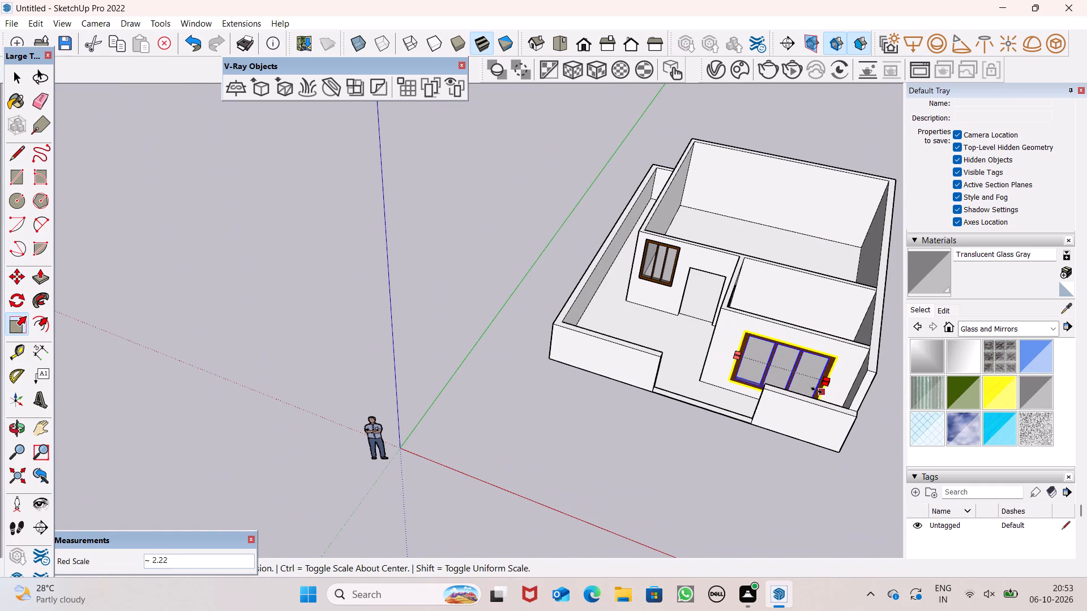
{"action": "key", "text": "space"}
Scale the copied window group about 2.22 along the red axis to span the large opening's width, and deselect it.
{"action": "middle_click_drag", "start_coordinate": [810, 384], "coordinate": [631, 297]}
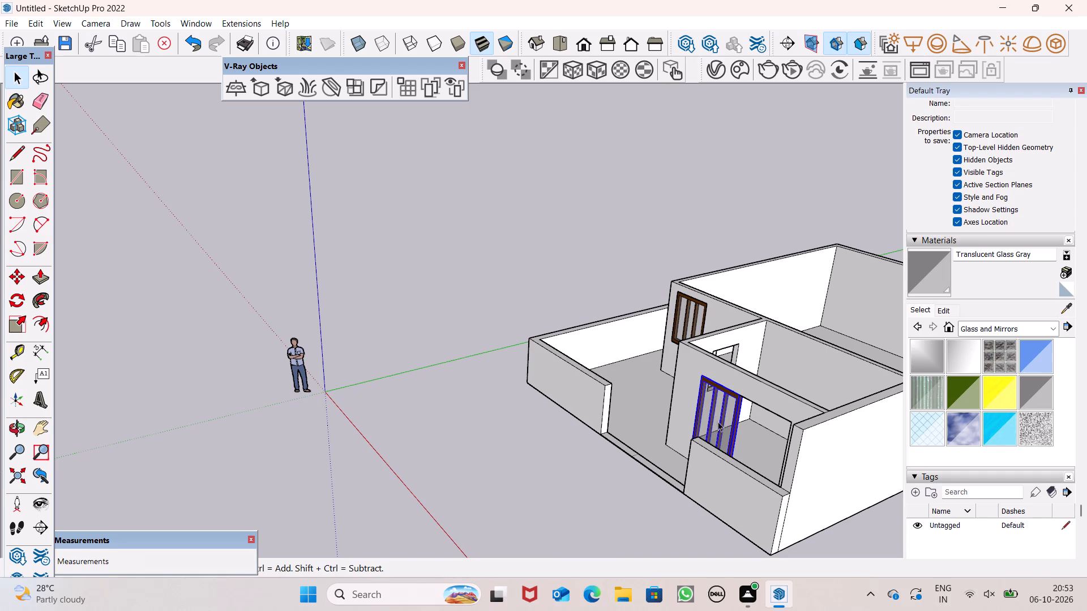
{"action": "left_click", "coordinate": [10, 324]}
{"action": "scroll", "coordinate": [747, 492], "scroll_direction": "up", "scroll_amount": 3}
{"action": "scroll", "coordinate": [760, 447], "scroll_direction": "down", "scroll_amount": 1}
{"action": "scroll", "coordinate": [761, 445], "scroll_direction": "up", "scroll_amount": 3}
{"action": "scroll", "coordinate": [726, 415], "scroll_direction": "up", "scroll_amount": 7}
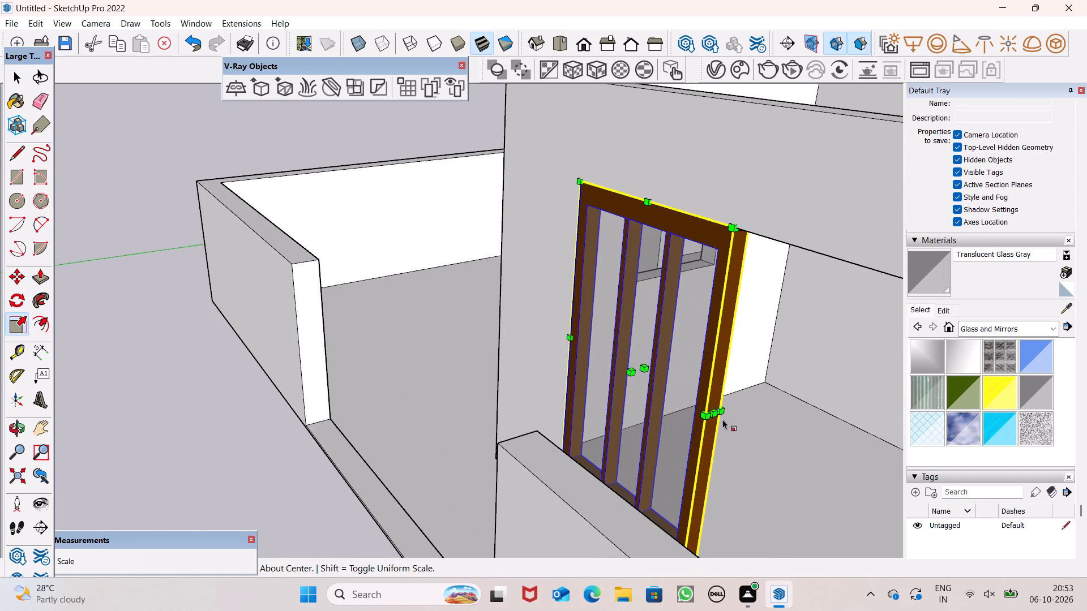
{"action": "left_click_drag", "start_coordinate": [714, 415], "coordinate": [927, 610]}
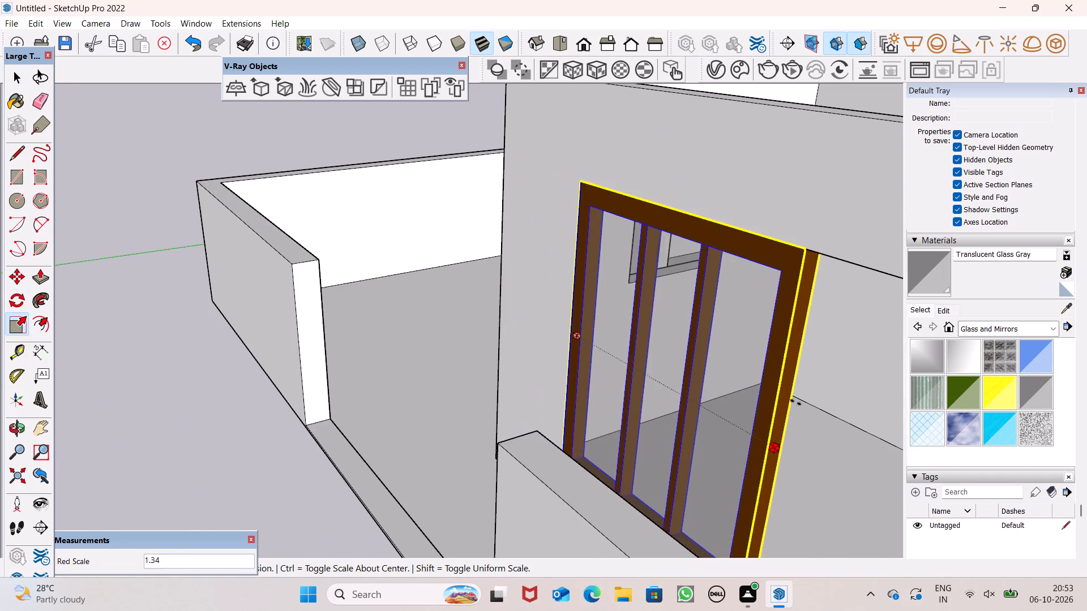
{"action": "scroll", "coordinate": [809, 427], "scroll_direction": "down", "scroll_amount": 13}
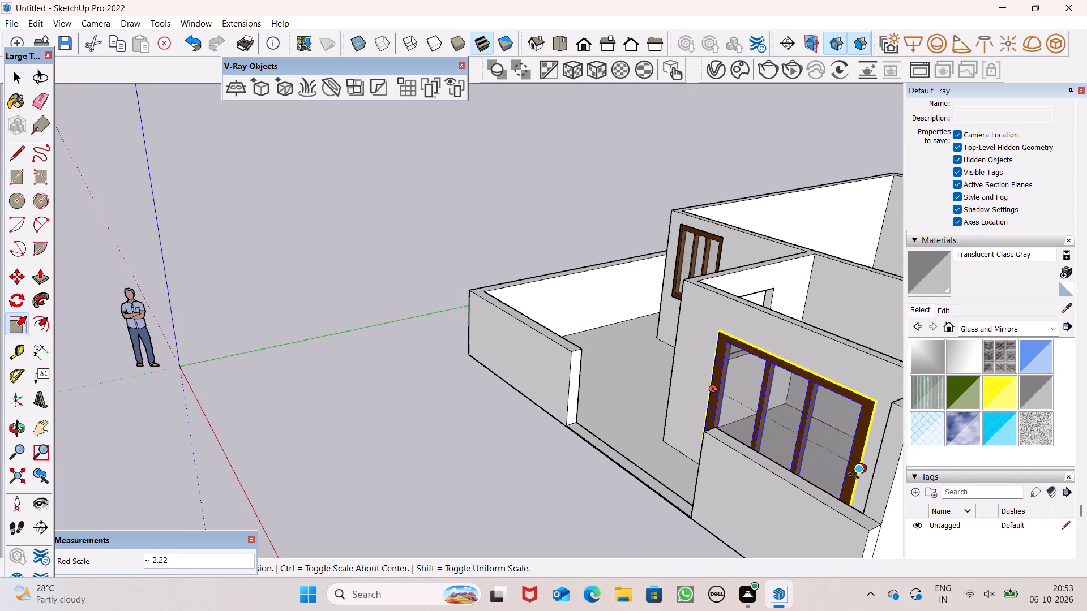
{"action": "left_click", "coordinate": [854, 476]}
{"action": "key", "text": "space"}
{"action": "scroll", "coordinate": [516, 365], "scroll_direction": "down", "scroll_amount": 9}
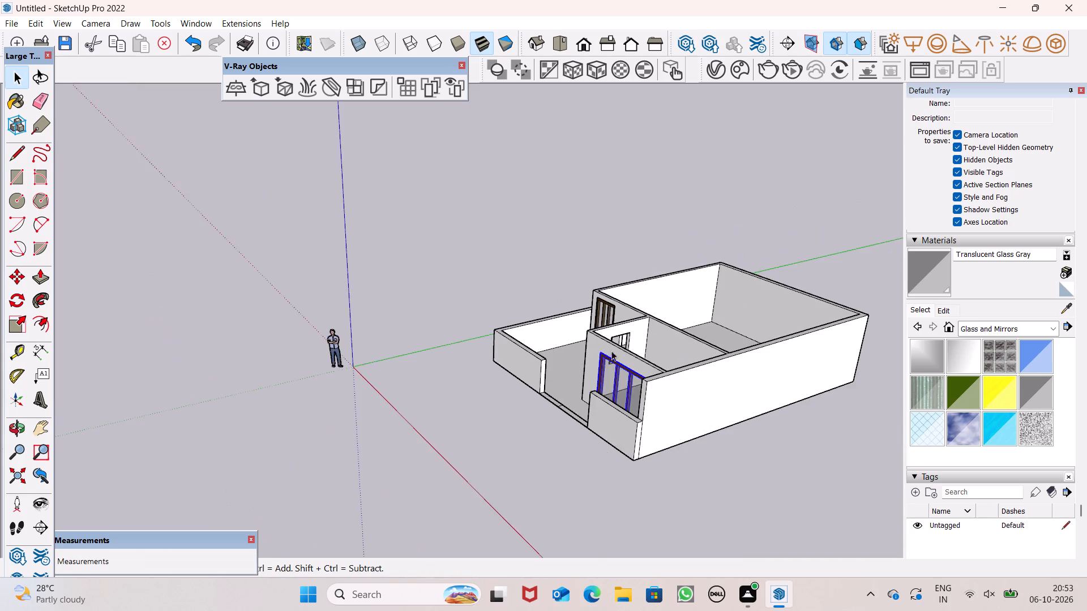
{"action": "scroll", "coordinate": [620, 346], "scroll_direction": "down", "scroll_amount": 1}
{"action": "middle_click_drag", "start_coordinate": [637, 393], "coordinate": [990, 432]}
{"action": "left_click", "coordinate": [747, 300]}
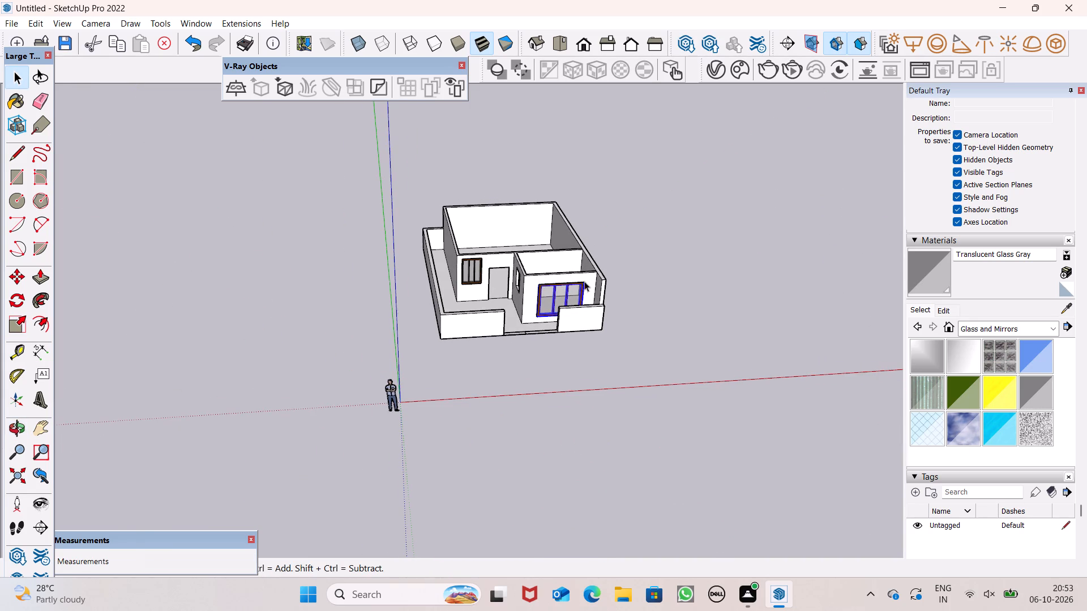
Copy the widened window group about 34' 11" away from the large opening, clear of the building, and deselect it.
{"action": "scroll", "coordinate": [584, 281], "scroll_direction": "down", "scroll_amount": 1}
{"action": "scroll", "coordinate": [584, 281], "scroll_direction": "up", "scroll_amount": 10}
{"action": "scroll", "coordinate": [578, 277], "scroll_direction": "down", "scroll_amount": 6}
{"action": "middle_click_drag", "start_coordinate": [662, 313], "coordinate": [644, 265]}
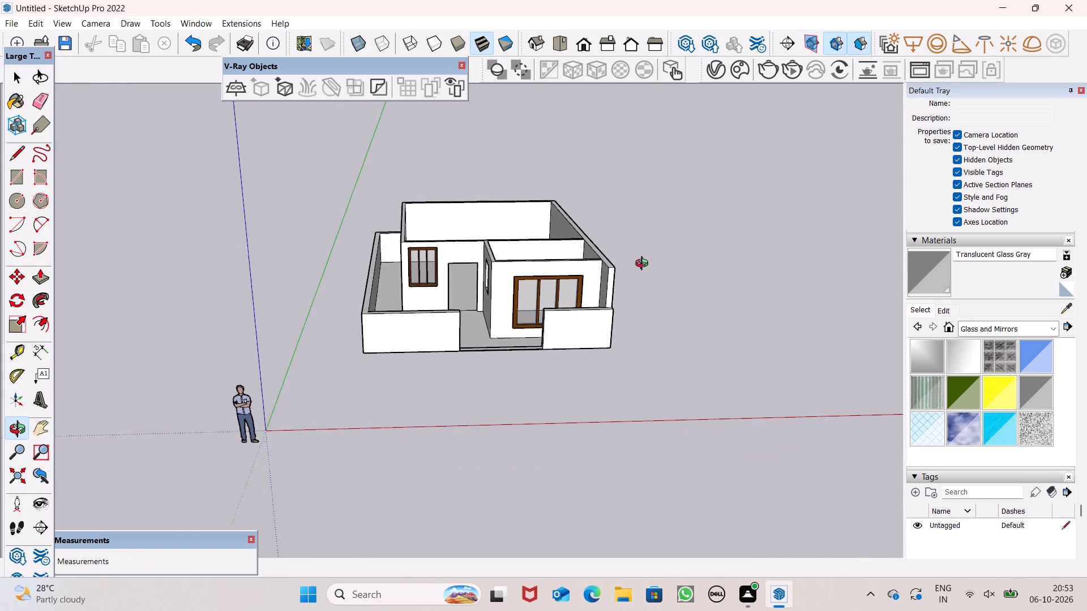
{"action": "middle_click_drag", "start_coordinate": [644, 265], "coordinate": [654, 253]}
{"action": "scroll", "coordinate": [669, 242], "scroll_direction": "up", "scroll_amount": 1}
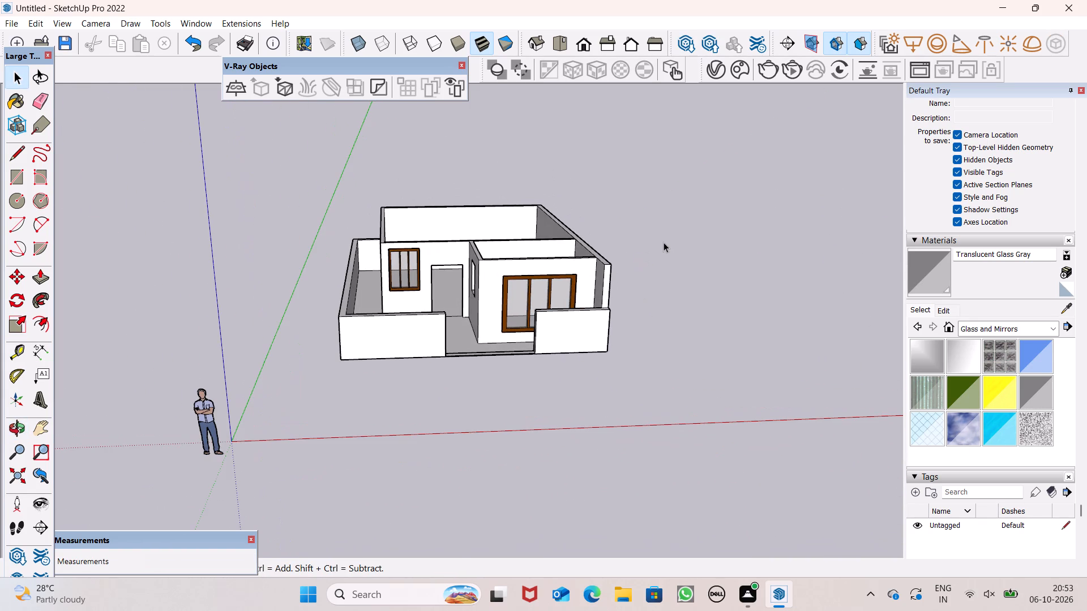
{"action": "left_click", "coordinate": [545, 290]}
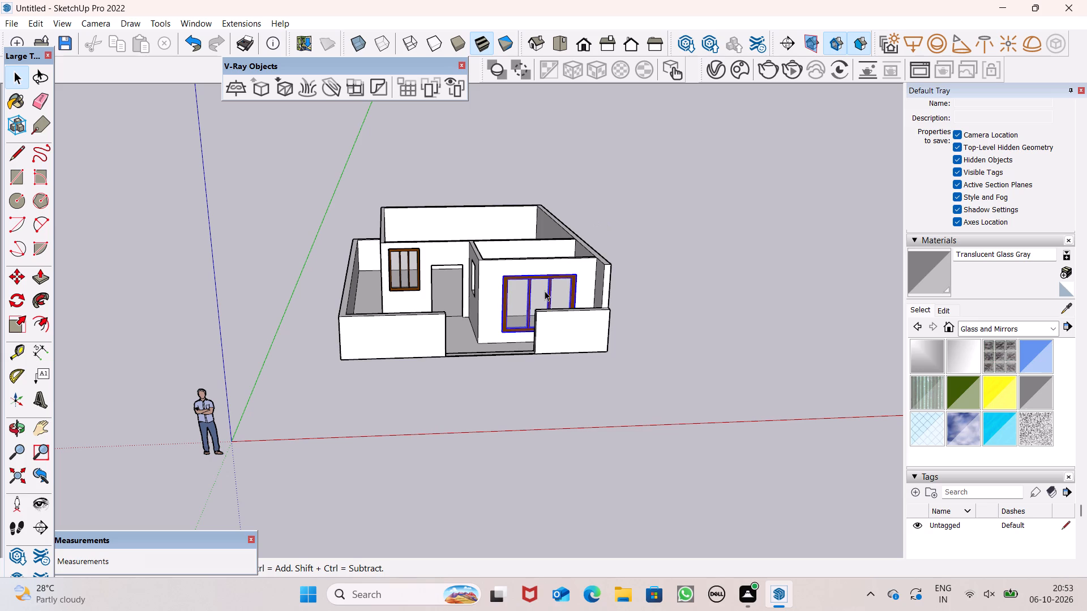
{"action": "key", "text": "m"}
{"action": "key", "text": "Return"}
{"action": "left_click_drag", "start_coordinate": [543, 294], "coordinate": [548, 294]}
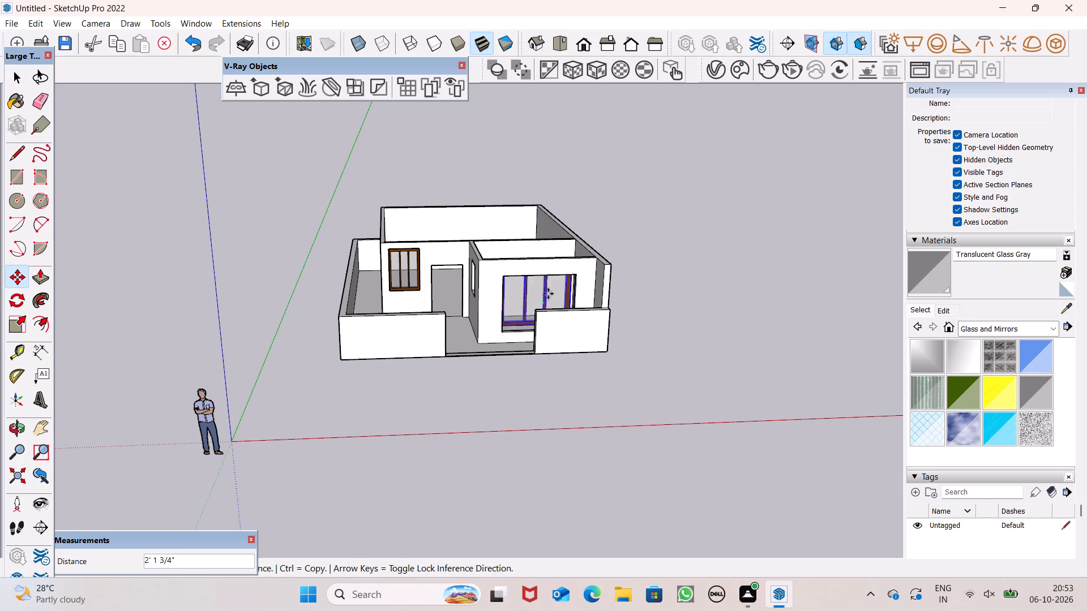
{"action": "left_click_drag", "start_coordinate": [548, 294], "coordinate": [863, 316]}
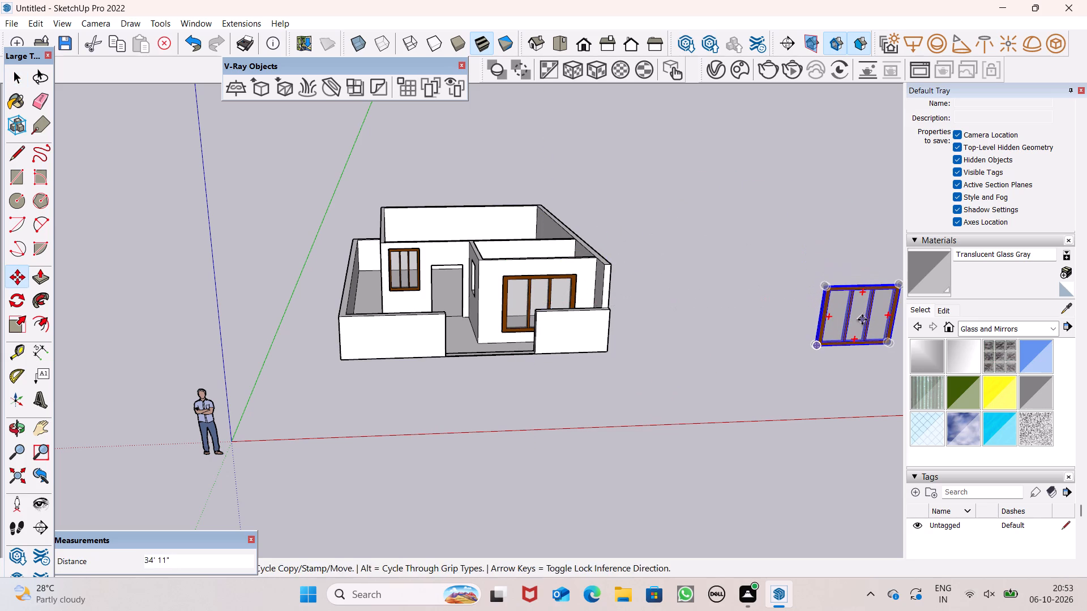
{"action": "key", "text": "space"}
{"action": "left_click", "coordinate": [632, 371]}
Draw an upright, roughly square rectangle in the open area outside the low boundary wall, parallel to the wall with the empty window opening.
{"action": "scroll", "coordinate": [645, 300], "scroll_direction": "up", "scroll_amount": 2}
{"action": "middle_click_drag", "start_coordinate": [651, 309], "coordinate": [965, 324]}
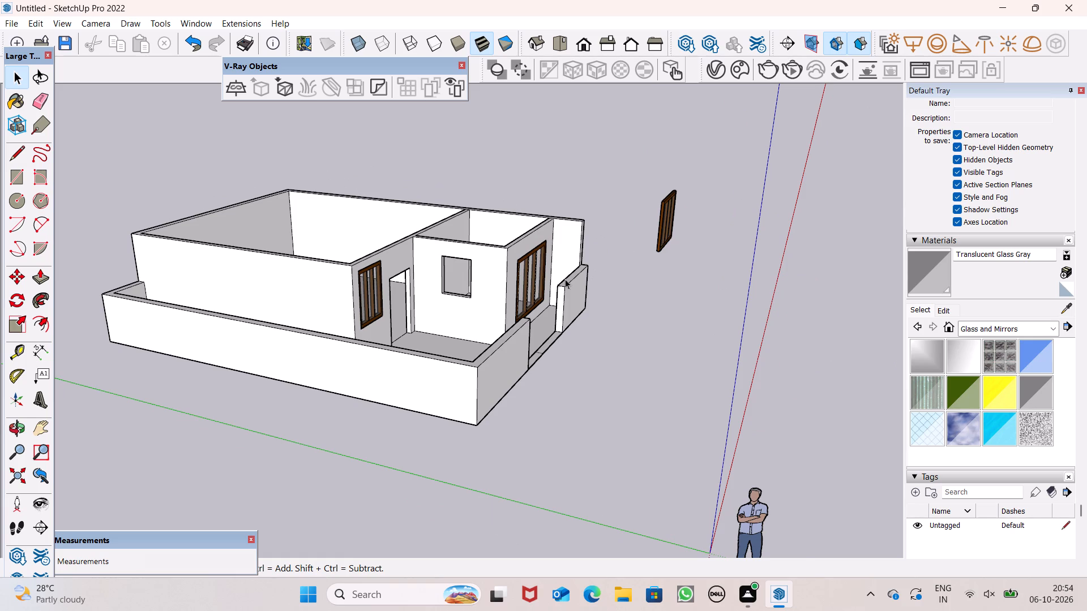
{"action": "middle_click_drag", "start_coordinate": [562, 283], "coordinate": [623, 344]}
{"action": "scroll", "coordinate": [641, 335], "scroll_direction": "down", "scroll_amount": 3}
{"action": "middle_click_drag", "start_coordinate": [640, 410], "coordinate": [733, 386]}
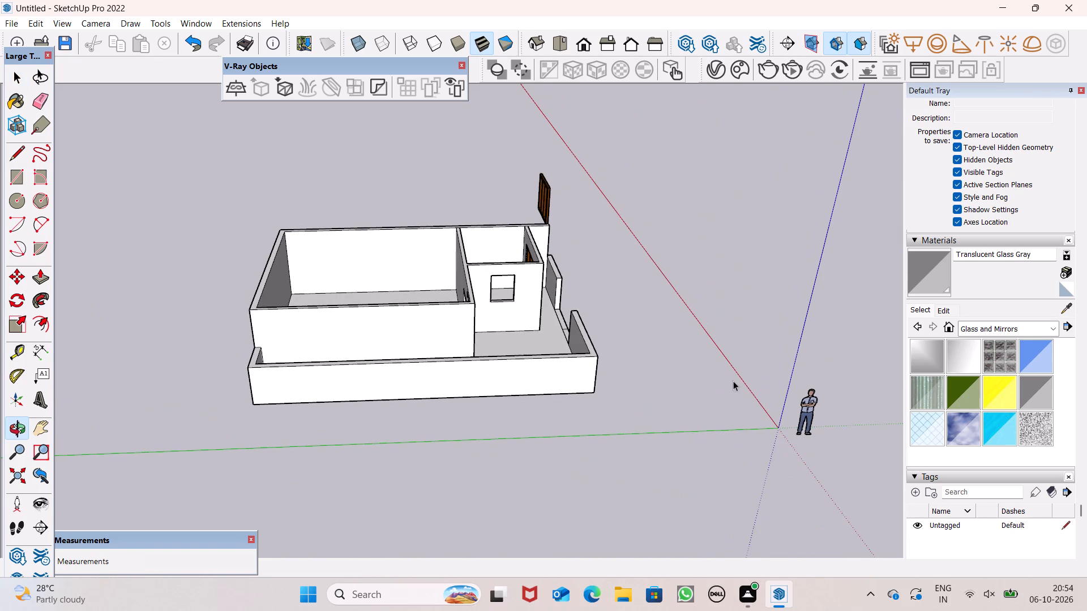
{"action": "left_click", "coordinate": [21, 186]}
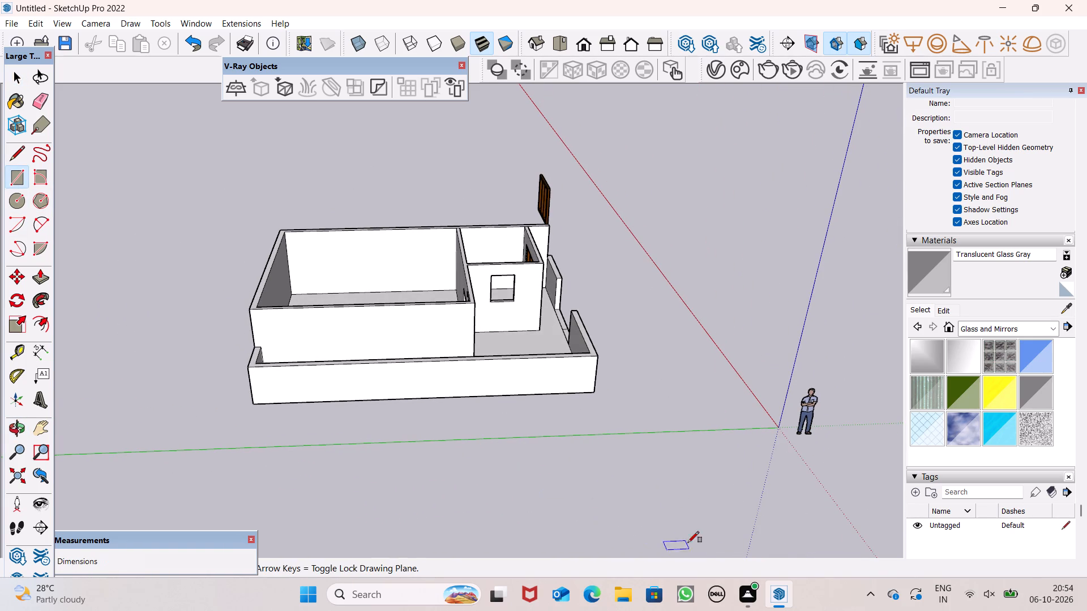
{"action": "middle_click_drag", "start_coordinate": [687, 456], "coordinate": [660, 359]}
{"action": "scroll", "coordinate": [655, 348], "scroll_direction": "up", "scroll_amount": 2}
{"action": "left_click", "coordinate": [651, 321]}
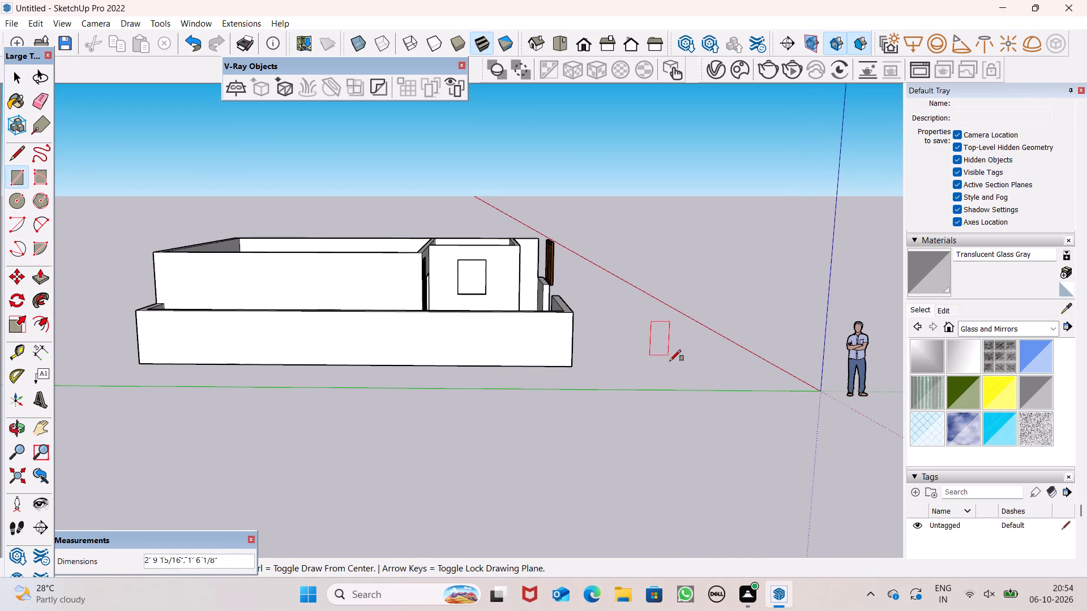
{"action": "left_click", "coordinate": [696, 367]}
{"action": "key", "text": "space"}
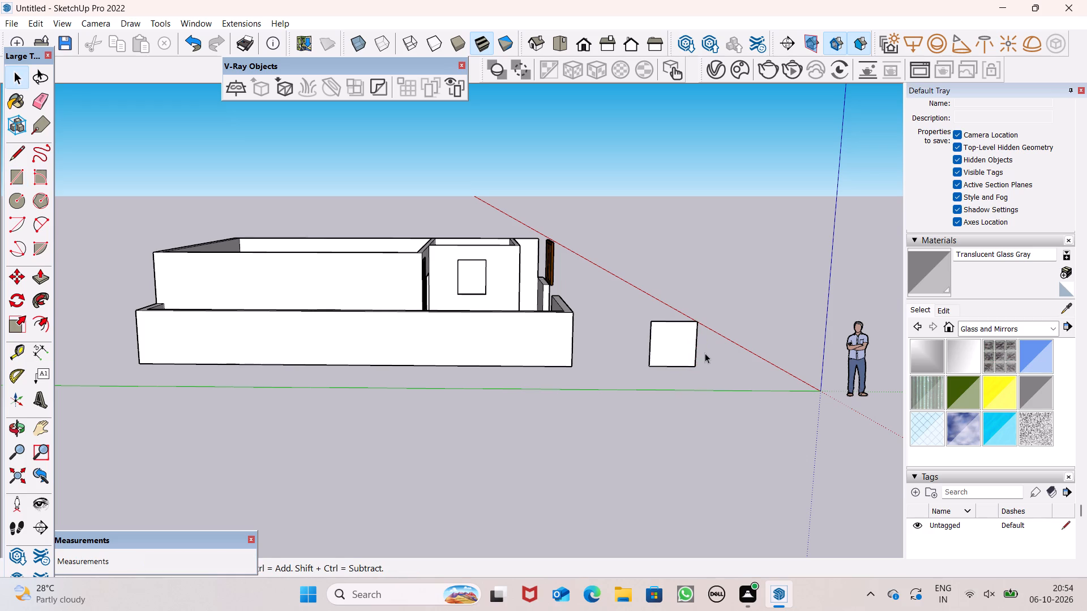
Offset the square's outline inward about 3 7/8" to form a frame border.
{"action": "left_click", "coordinate": [42, 322]}
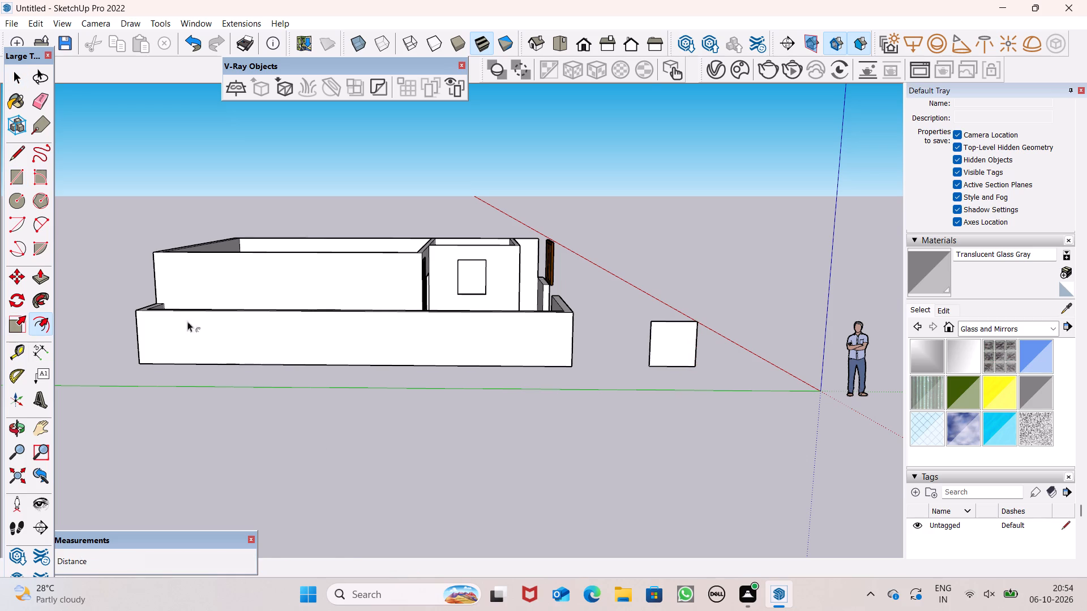
{"action": "scroll", "coordinate": [733, 338], "scroll_direction": "up", "scroll_amount": 6}
{"action": "left_click", "coordinate": [593, 330]}
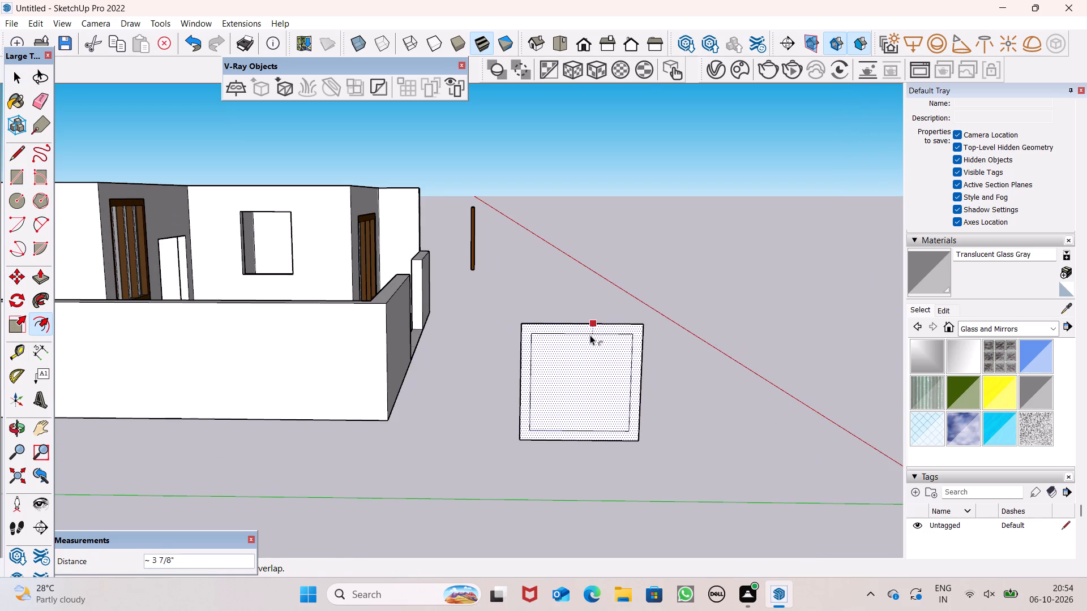
{"action": "key", "text": "space"}
Push/Pull the square's frame border to a depth of 6".
{"action": "middle_click_drag", "start_coordinate": [670, 428], "coordinate": [661, 488]}
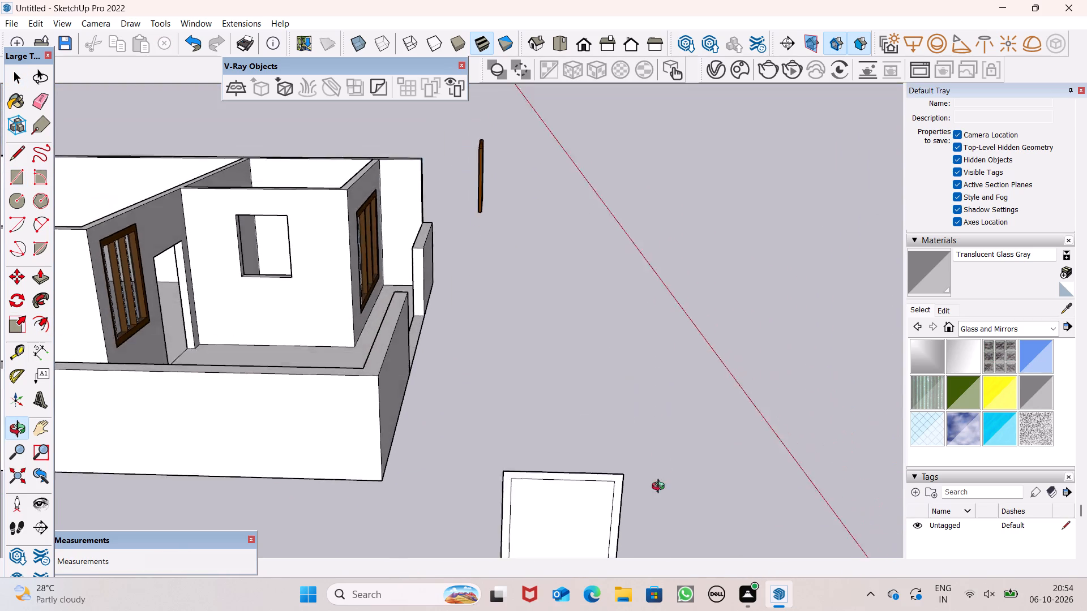
{"action": "middle_click_drag", "start_coordinate": [661, 488], "coordinate": [636, 423]}
{"action": "scroll", "coordinate": [644, 364], "scroll_direction": "down", "scroll_amount": 6}
{"action": "middle_click_drag", "start_coordinate": [649, 392], "coordinate": [650, 489]}
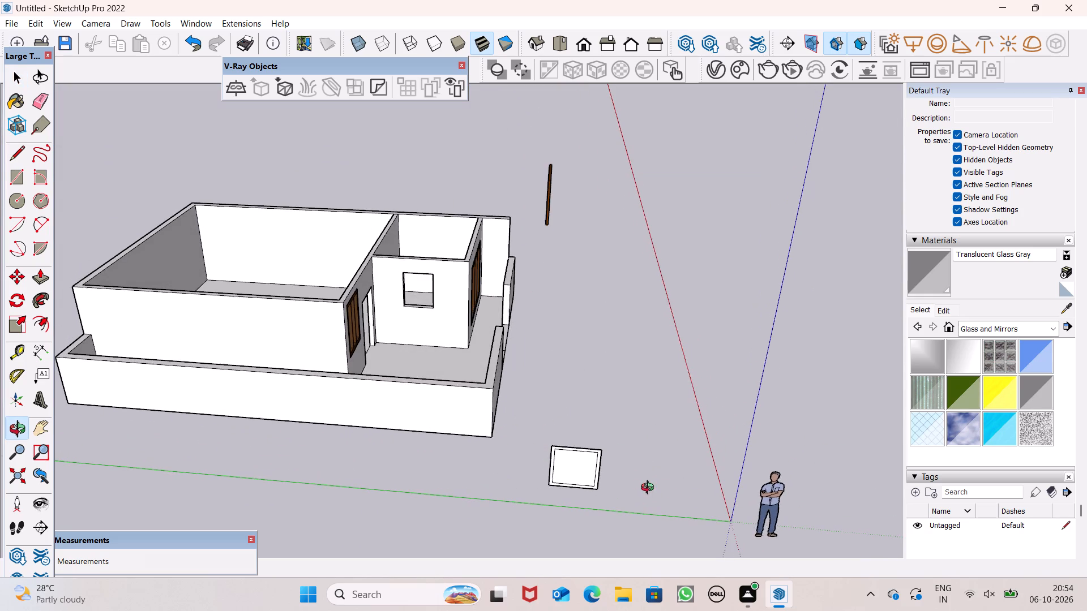
{"action": "middle_click_drag", "start_coordinate": [650, 489], "coordinate": [646, 485]}
{"action": "left_click", "coordinate": [43, 283]}
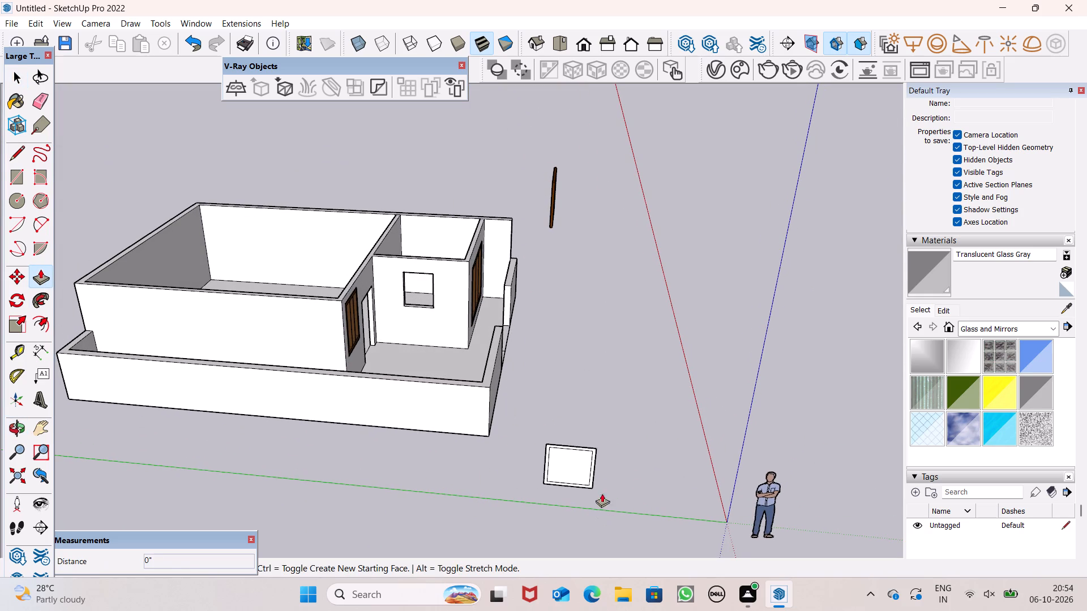
{"action": "scroll", "coordinate": [594, 468], "scroll_direction": "up", "scroll_amount": 8}
{"action": "left_click_drag", "start_coordinate": [585, 500], "coordinate": [594, 496]}
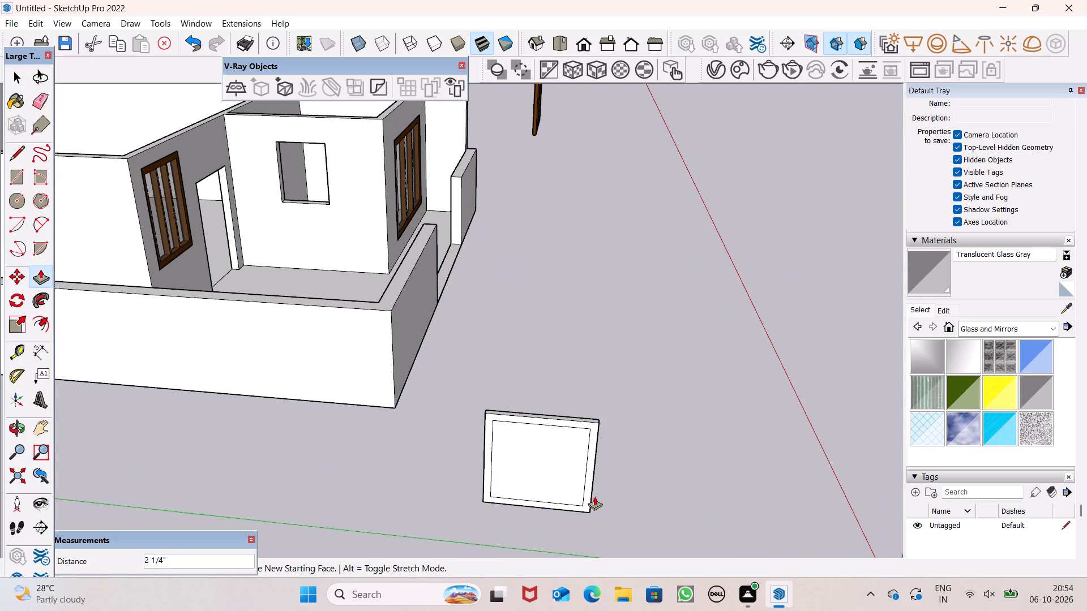
{"action": "left_click_drag", "start_coordinate": [594, 496], "coordinate": [599, 492]}
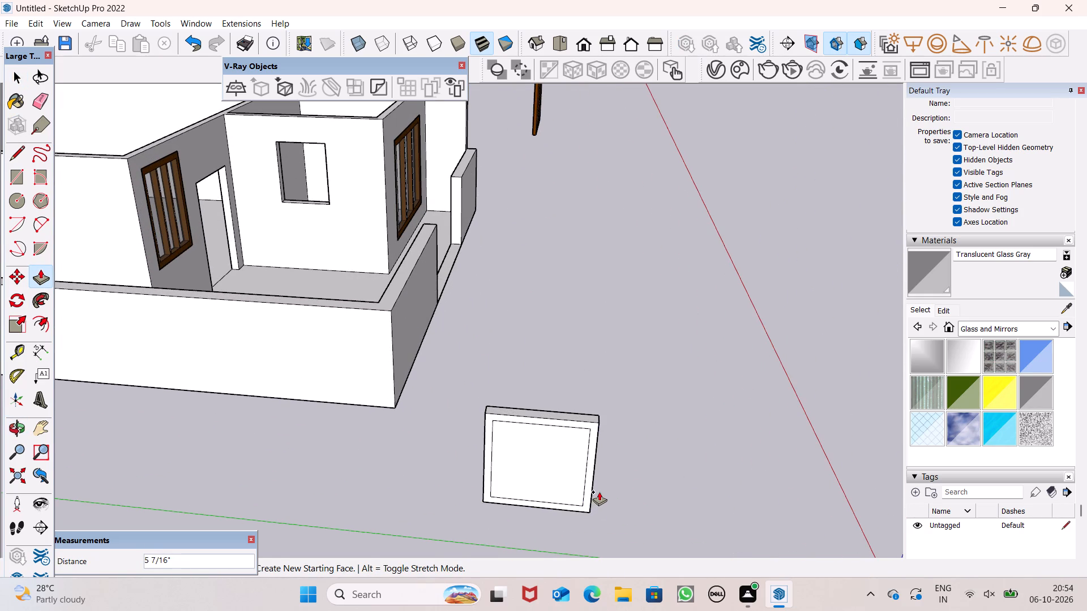
{"action": "left_click_drag", "start_coordinate": [599, 492], "coordinate": [600, 492]}
{"action": "key", "text": "6"}
{"action": "key", "text": "shift+quotedbl"}
{"action": "key", "text": "Return"}
{"action": "key", "text": "space"}
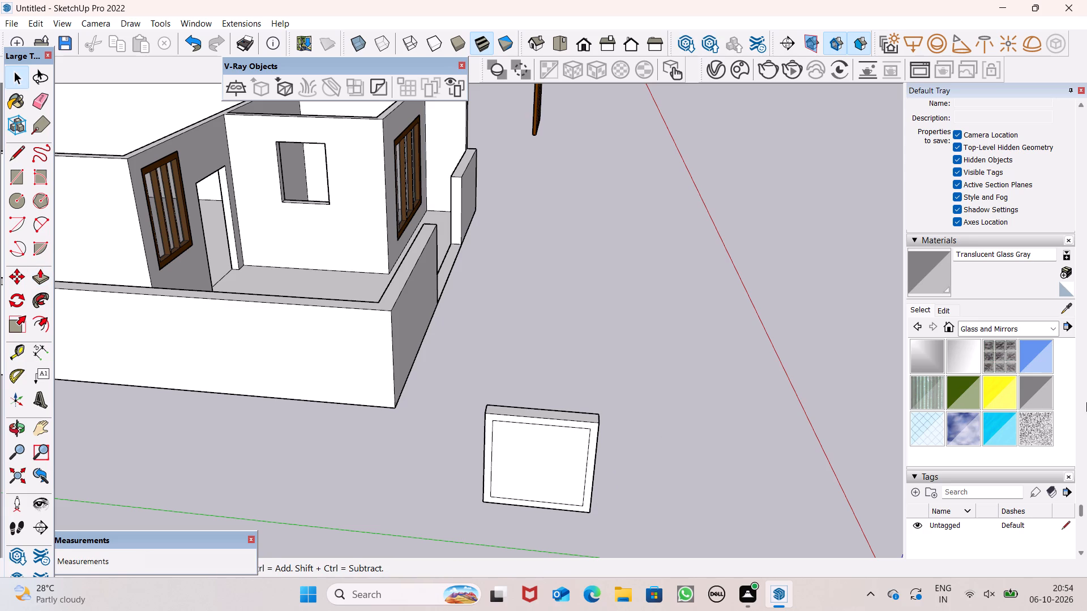
Paint the square frame's inner pane with Translucent Glass Gray.
{"action": "left_click", "coordinate": [1044, 402]}
{"action": "left_click", "coordinate": [584, 476]}
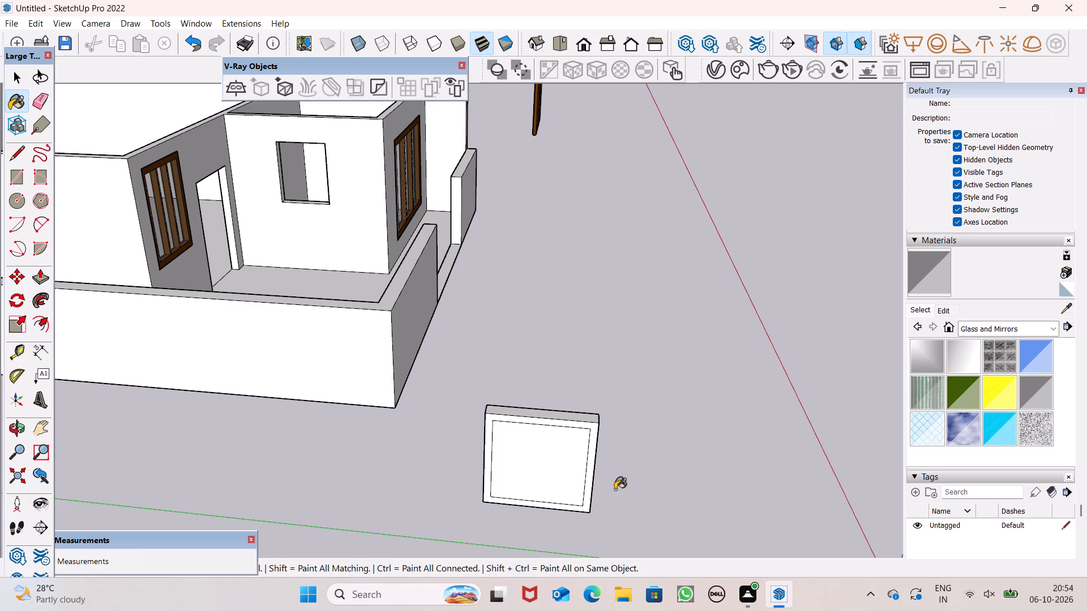
{"action": "key", "text": "space"}
Paint the front border and top face of the square window frame with brown Color C08.
{"action": "left_click", "coordinate": [1049, 330]}
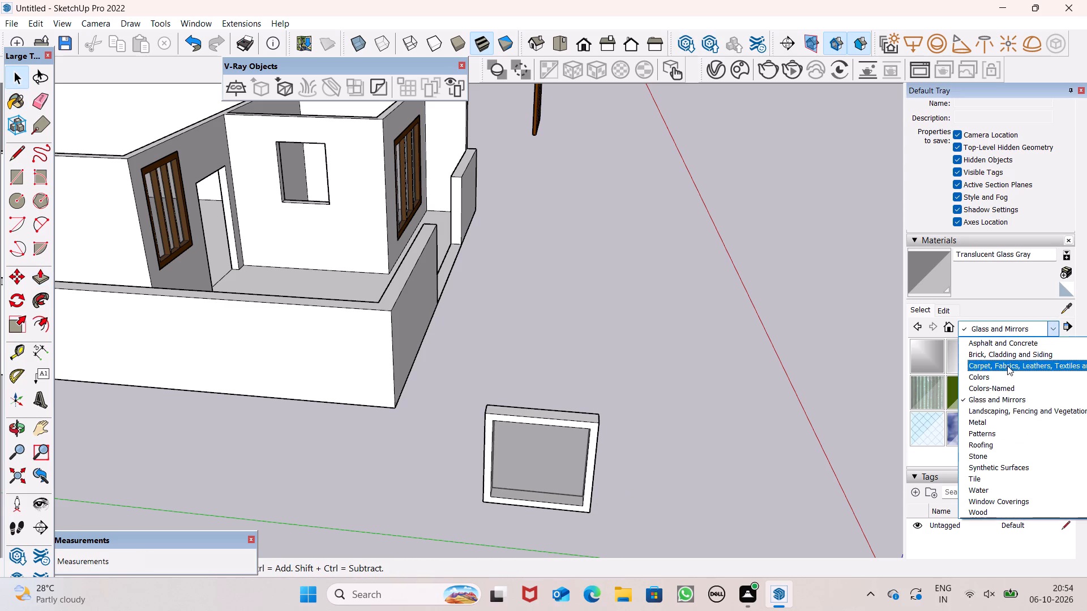
{"action": "left_click", "coordinate": [1007, 376]}
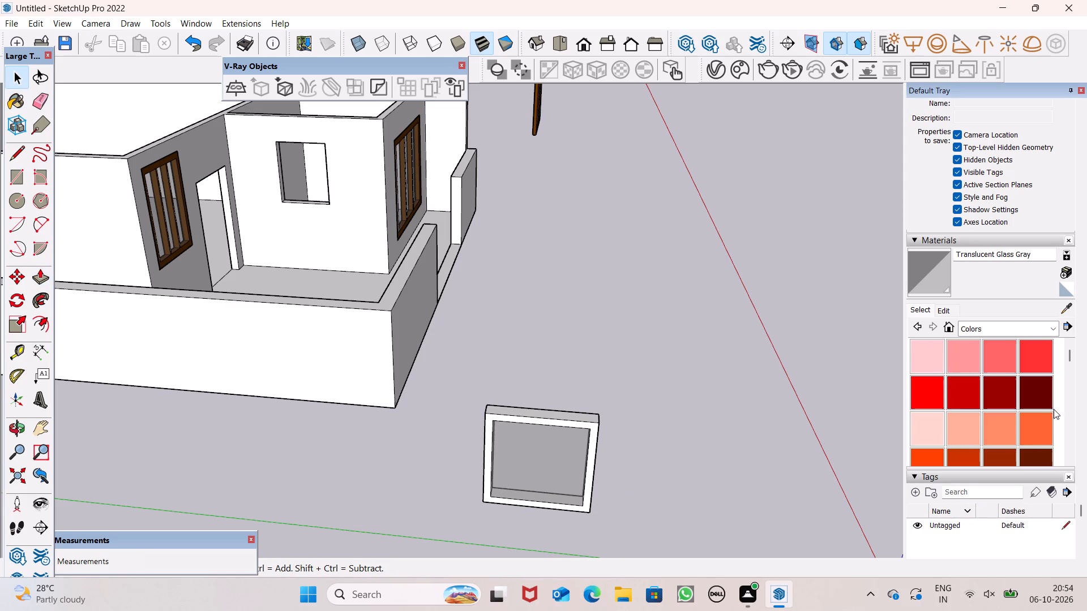
{"action": "scroll", "coordinate": [1022, 395], "scroll_direction": "down", "scroll_amount": 1}
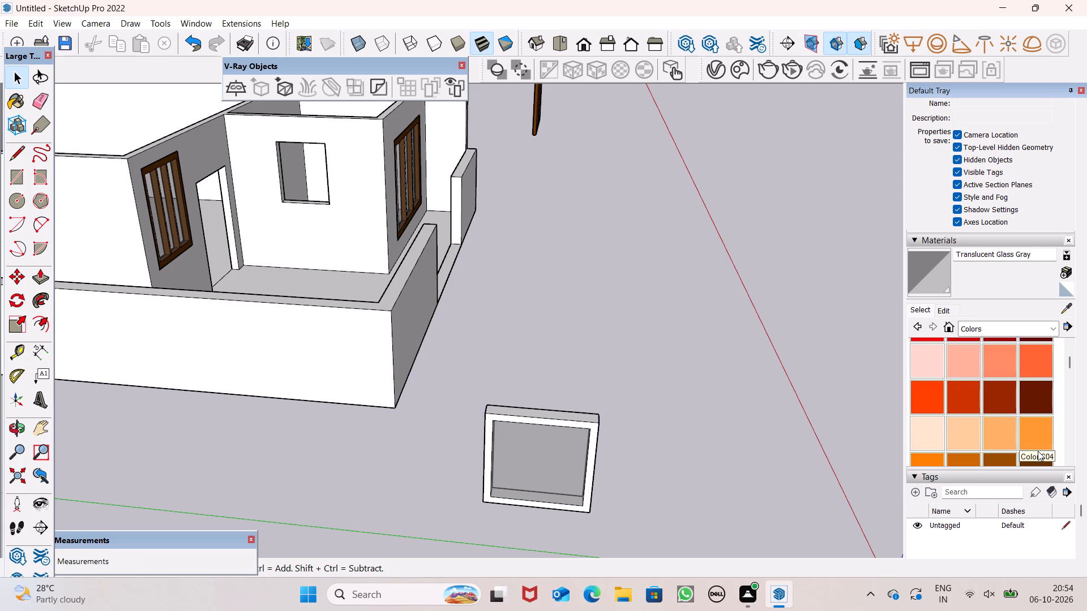
{"action": "left_click", "coordinate": [1037, 459]}
{"action": "scroll", "coordinate": [951, 394], "scroll_direction": "down", "scroll_amount": 3}
{"action": "scroll", "coordinate": [520, 432], "scroll_direction": "up", "scroll_amount": 5}
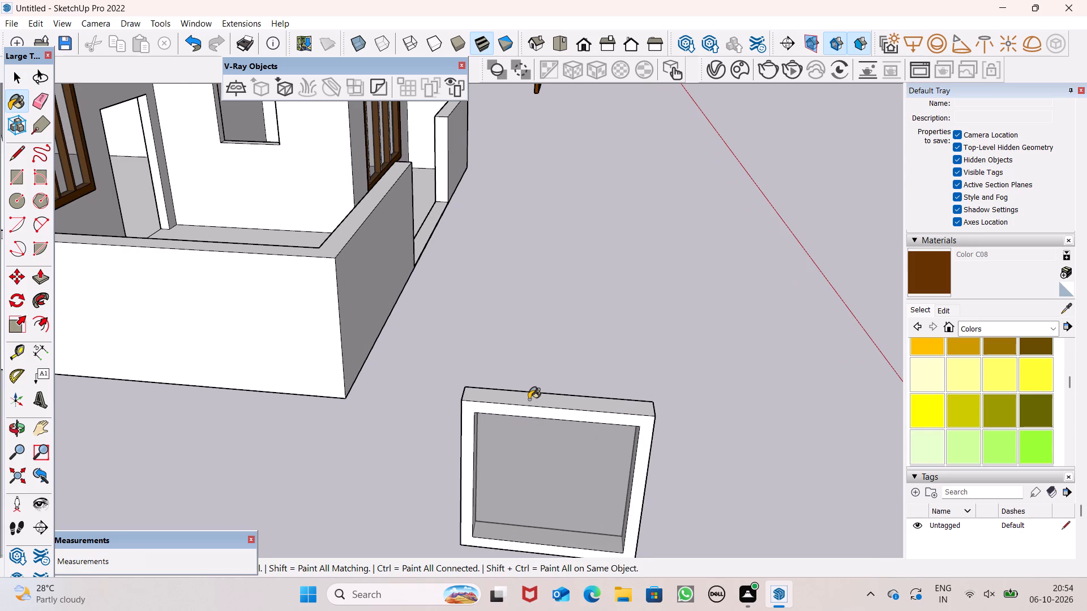
{"action": "left_click", "coordinate": [529, 399]}
{"action": "left_click", "coordinate": [533, 412]}
Paint one outer side, the reverse-side border and an inner side of the square frame with Color C08.
{"action": "middle_click_drag", "start_coordinate": [649, 553], "coordinate": [350, 484]}
{"action": "scroll", "coordinate": [406, 410], "scroll_direction": "down", "scroll_amount": 6}
{"action": "scroll", "coordinate": [497, 437], "scroll_direction": "down", "scroll_amount": 7}
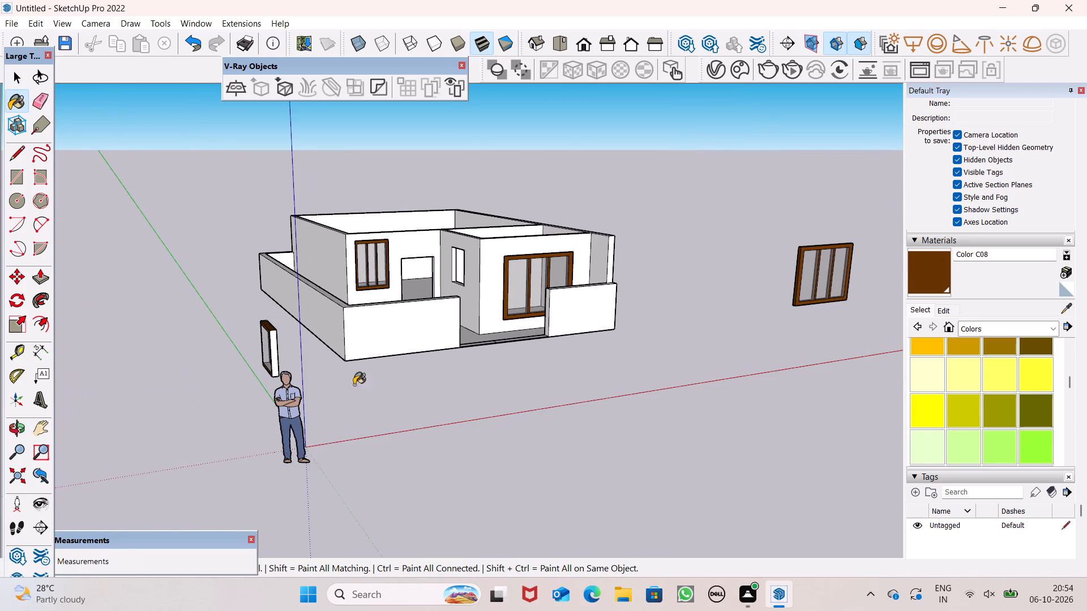
{"action": "scroll", "coordinate": [149, 340], "scroll_direction": "up", "scroll_amount": 6}
{"action": "scroll", "coordinate": [354, 392], "scroll_direction": "up", "scroll_amount": 7}
{"action": "left_click", "coordinate": [272, 337]}
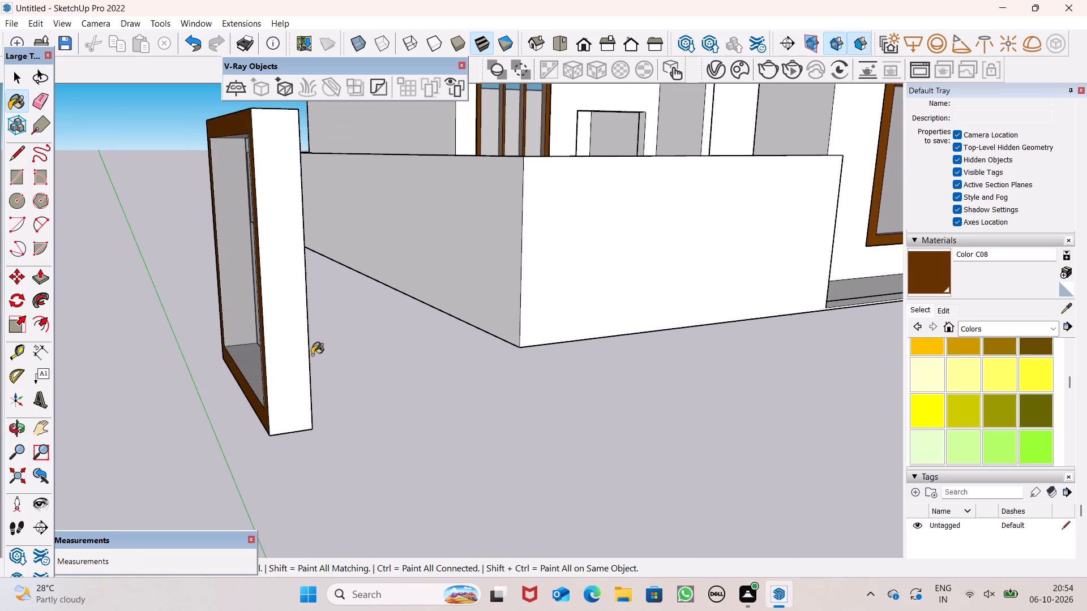
{"action": "middle_click_drag", "start_coordinate": [368, 405], "coordinate": [206, 480]}
{"action": "scroll", "coordinate": [208, 459], "scroll_direction": "up", "scroll_amount": 1}
{"action": "scroll", "coordinate": [329, 395], "scroll_direction": "down", "scroll_amount": 12}
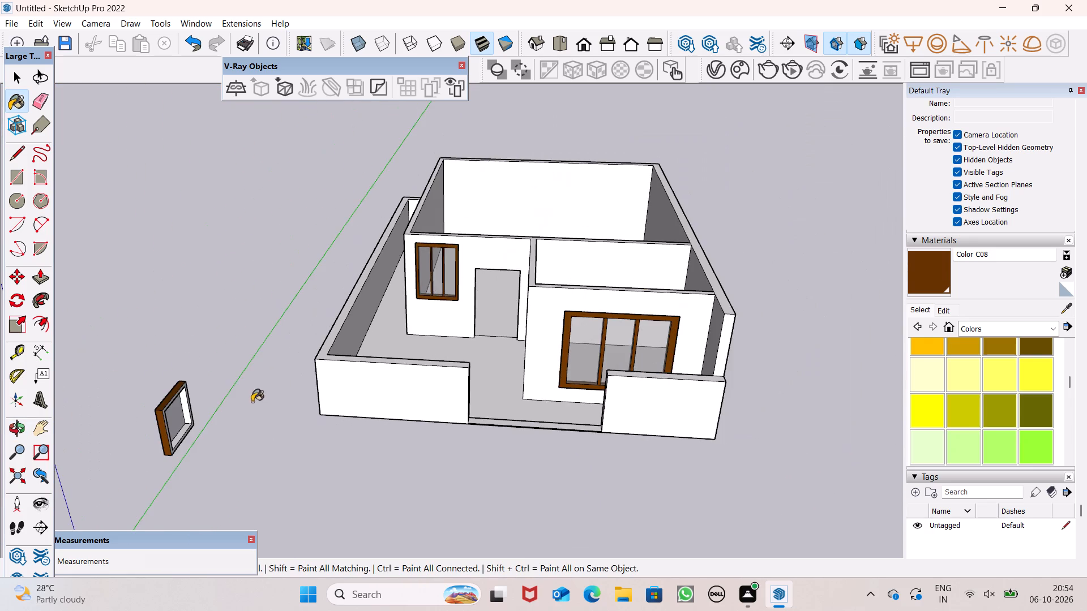
{"action": "scroll", "coordinate": [223, 414], "scroll_direction": "up", "scroll_amount": 13}
{"action": "left_click", "coordinate": [128, 384]}
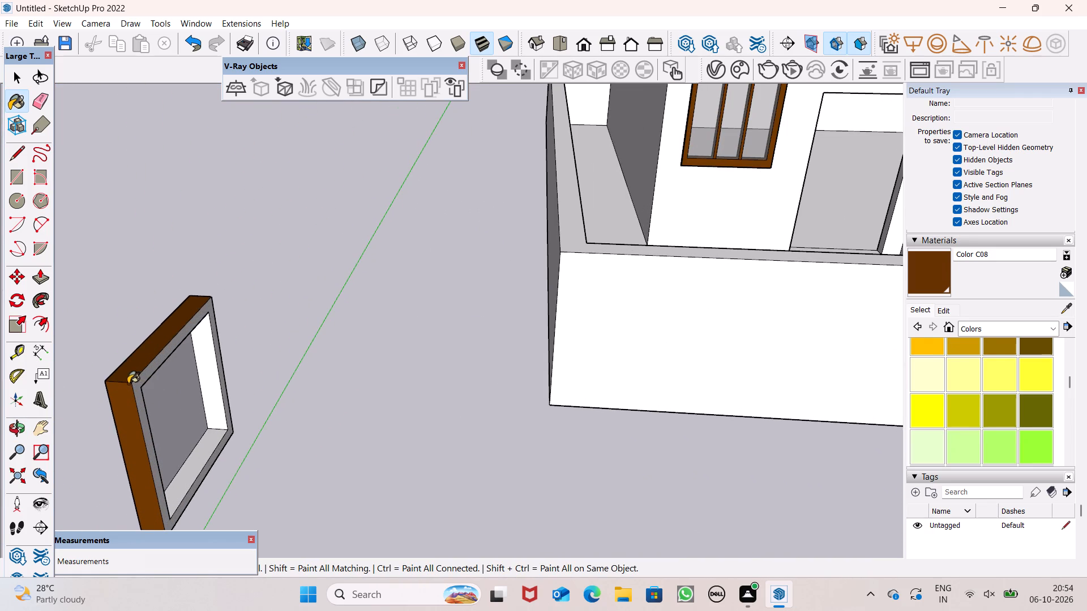
{"action": "left_click", "coordinate": [209, 376]}
{"action": "left_click", "coordinate": [212, 448]}
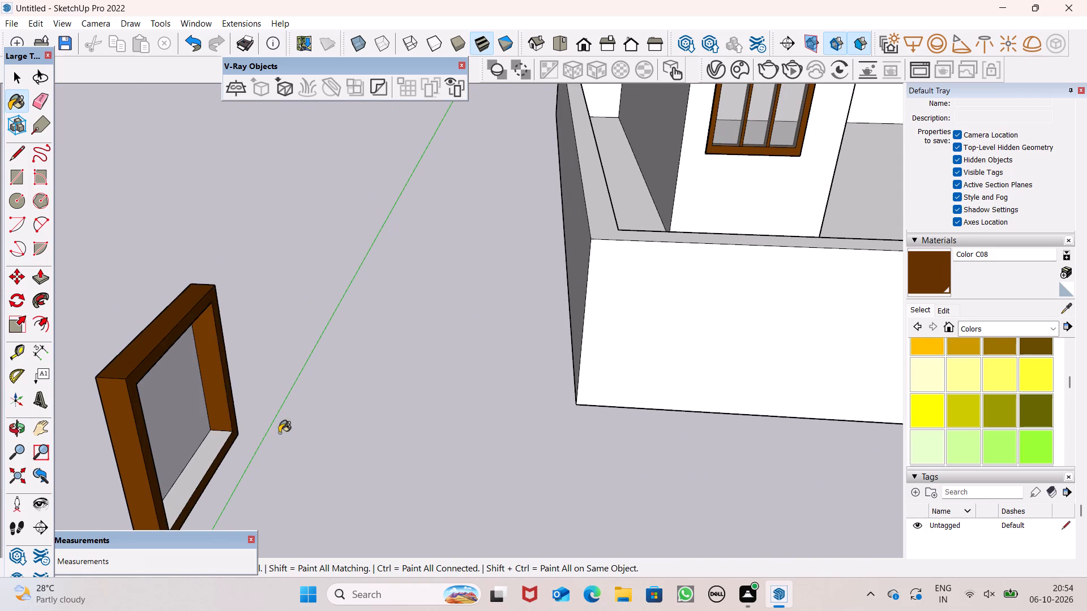
Paint the unpainted inner side and inner top faces of the square frame with Color C08.
{"action": "scroll", "coordinate": [310, 419], "scroll_direction": "down", "scroll_amount": 4}
{"action": "middle_click_drag", "start_coordinate": [324, 436], "coordinate": [136, 402]}
{"action": "scroll", "coordinate": [132, 390], "scroll_direction": "up", "scroll_amount": 1}
{"action": "scroll", "coordinate": [513, 369], "scroll_direction": "down", "scroll_amount": 12}
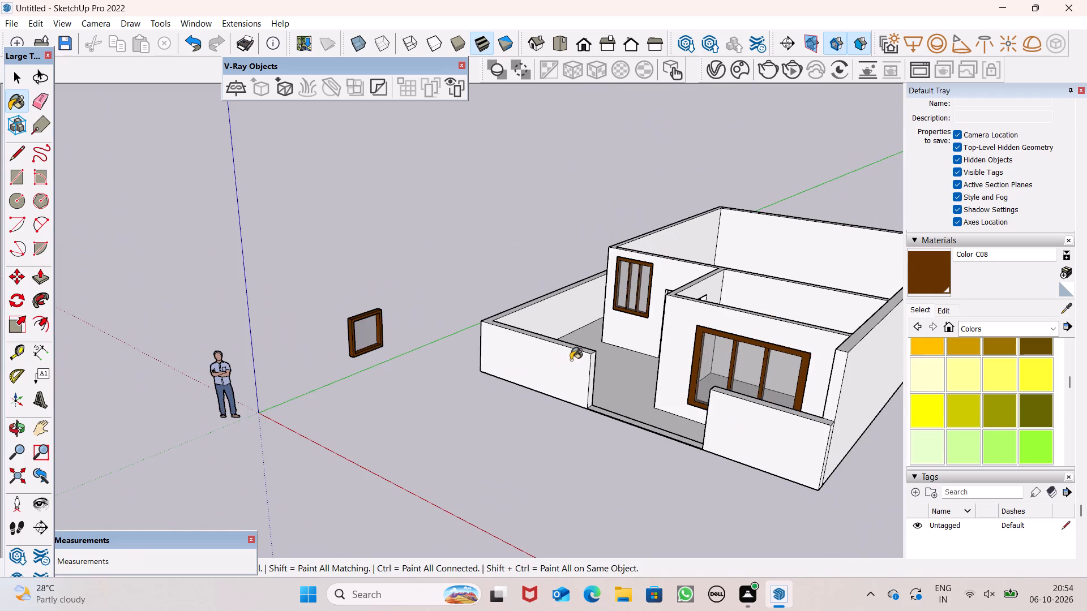
{"action": "scroll", "coordinate": [389, 279], "scroll_direction": "up", "scroll_amount": 6}
{"action": "middle_click_drag", "start_coordinate": [382, 382], "coordinate": [289, 255]}
{"action": "scroll", "coordinate": [325, 300], "scroll_direction": "up", "scroll_amount": 4}
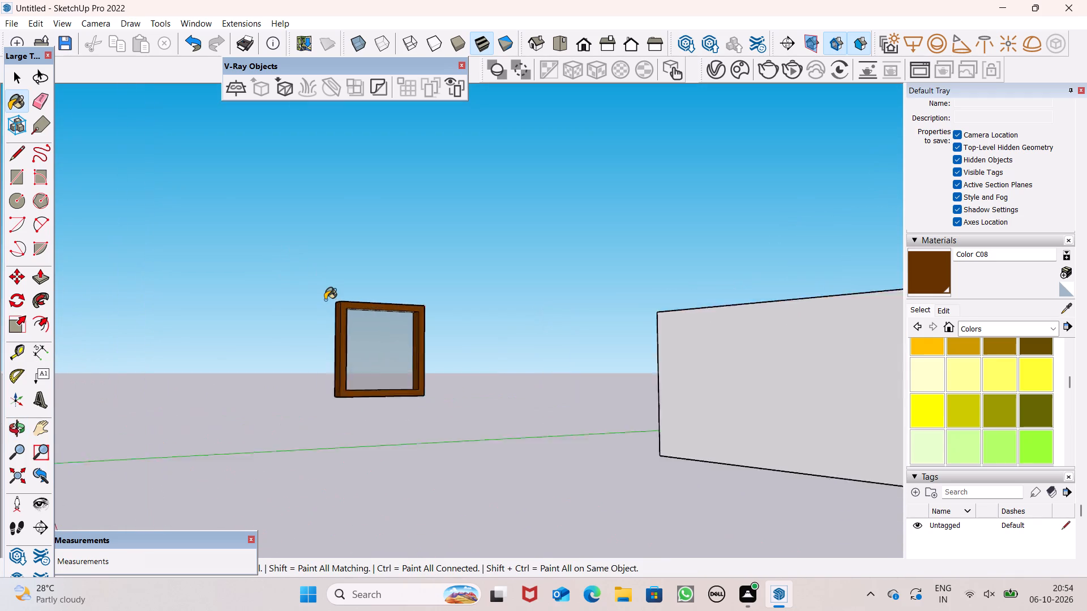
{"action": "scroll", "coordinate": [325, 300], "scroll_direction": "up", "scroll_amount": 10}
{"action": "middle_click_drag", "start_coordinate": [473, 350], "coordinate": [277, 322]}
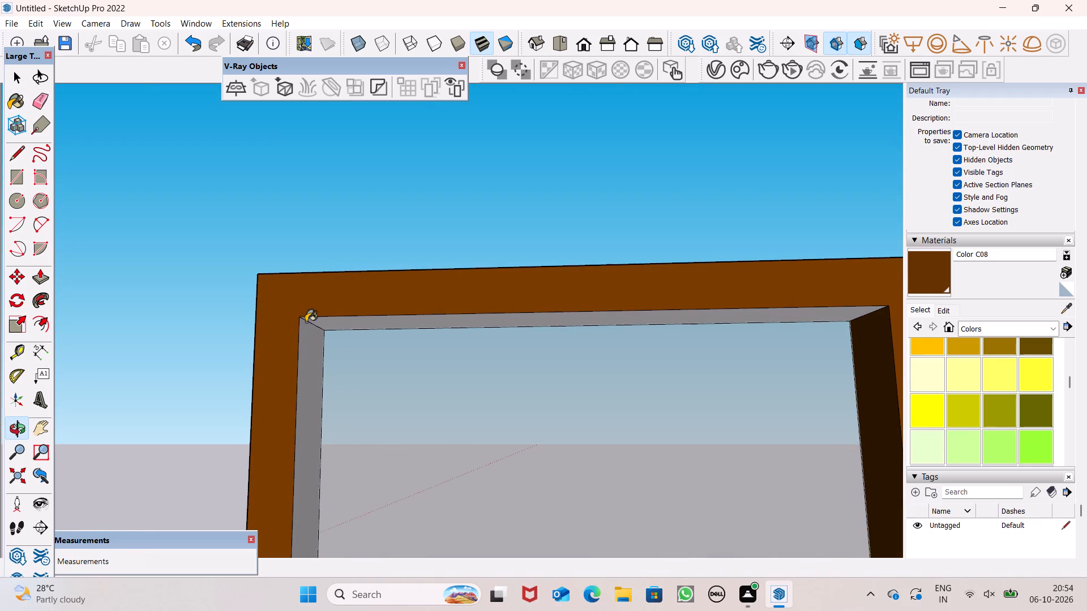
{"action": "left_click", "coordinate": [309, 332]}
{"action": "scroll", "coordinate": [344, 321], "scroll_direction": "down", "scroll_amount": 1}
{"action": "scroll", "coordinate": [344, 321], "scroll_direction": "up", "scroll_amount": 7}
{"action": "left_click", "coordinate": [346, 323]}
Paint the underside of the square frame with Color C08.
{"action": "scroll", "coordinate": [686, 285], "scroll_direction": "down", "scroll_amount": 4}
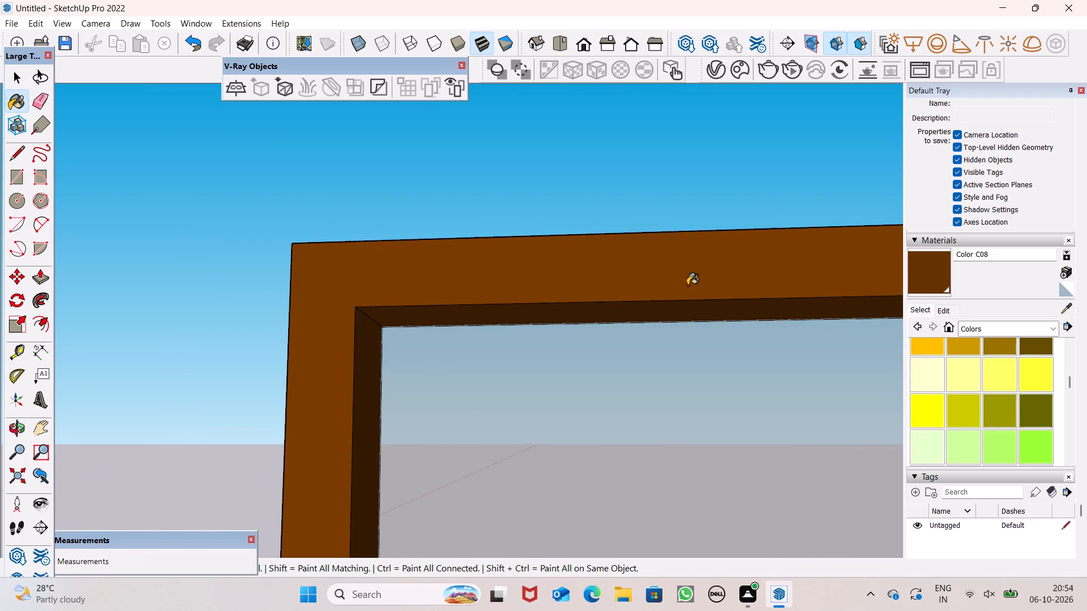
{"action": "scroll", "coordinate": [687, 285], "scroll_direction": "down", "scroll_amount": 4}
{"action": "scroll", "coordinate": [719, 279], "scroll_direction": "up", "scroll_amount": 1}
{"action": "scroll", "coordinate": [719, 279], "scroll_direction": "down", "scroll_amount": 19}
{"action": "middle_click_drag", "start_coordinate": [719, 393], "coordinate": [721, 283]}
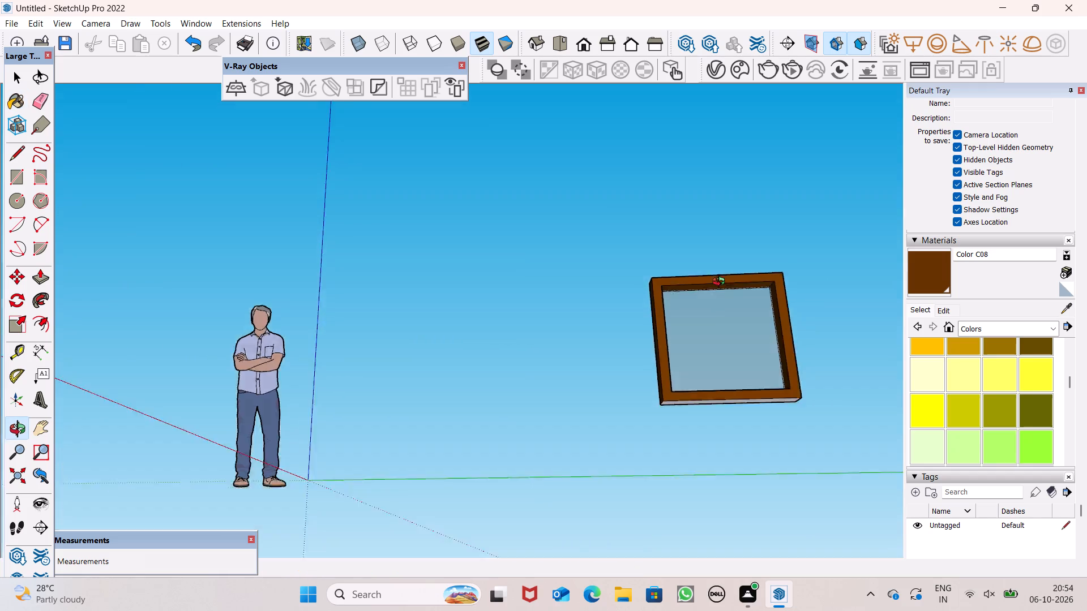
{"action": "middle_click_drag", "start_coordinate": [721, 283], "coordinate": [722, 251]}
{"action": "scroll", "coordinate": [778, 484], "scroll_direction": "up", "scroll_amount": 5}
{"action": "left_click", "coordinate": [737, 360]}
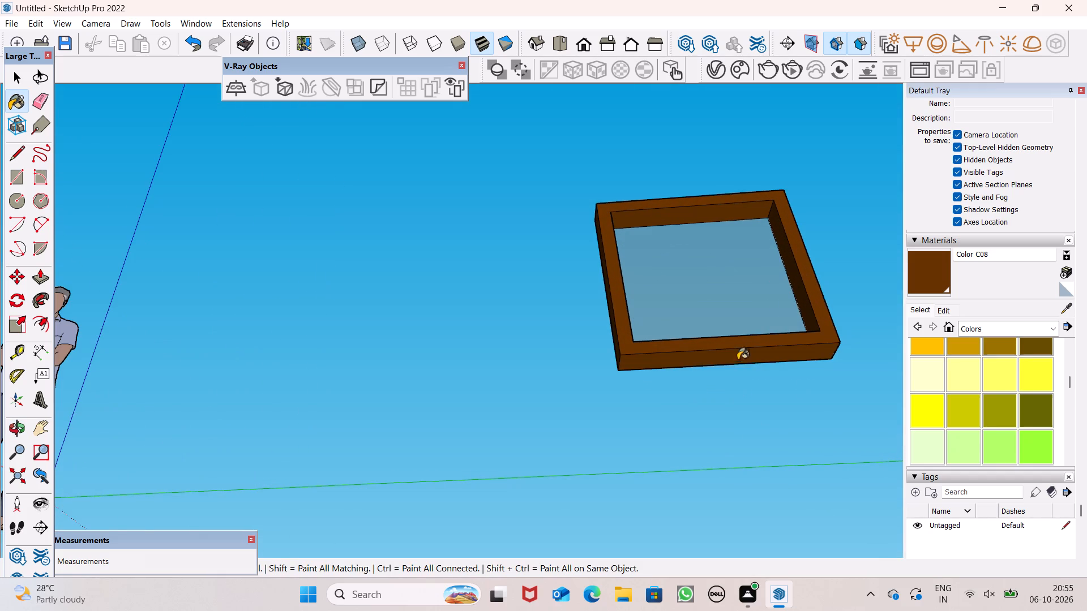
Paint the last white outer side of the square frame with Color C08.
{"action": "scroll", "coordinate": [821, 408], "scroll_direction": "down", "scroll_amount": 11}
{"action": "middle_click_drag", "start_coordinate": [809, 461], "coordinate": [1079, 600]}
{"action": "scroll", "coordinate": [692, 359], "scroll_direction": "down", "scroll_amount": 4}
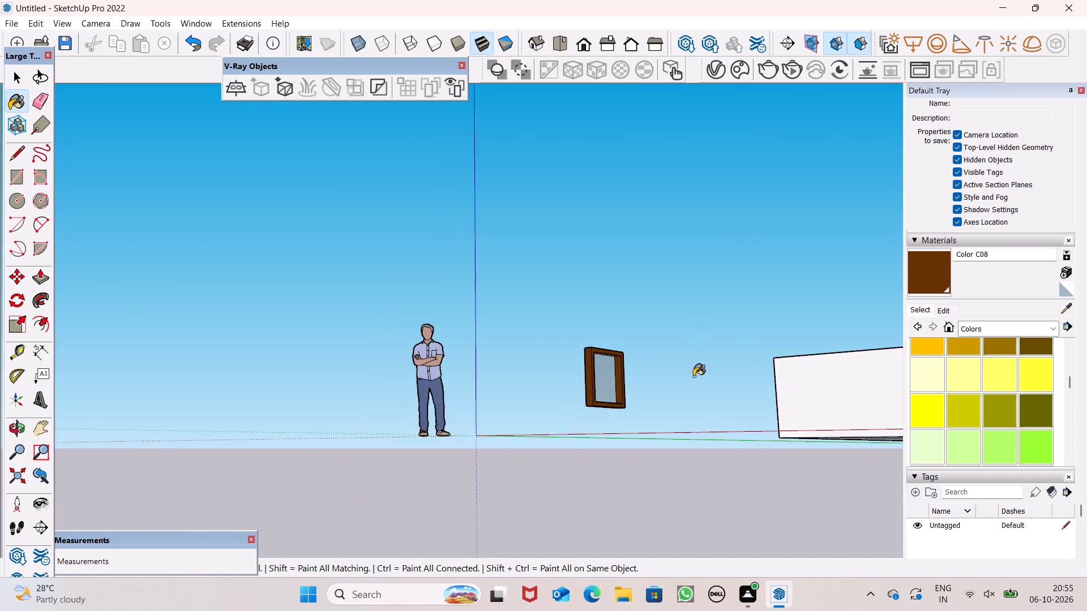
{"action": "scroll", "coordinate": [694, 376], "scroll_direction": "down", "scroll_amount": 1}
{"action": "middle_click_drag", "start_coordinate": [690, 373], "coordinate": [1086, 477]}
{"action": "middle_click_drag", "start_coordinate": [503, 387], "coordinate": [931, 456]}
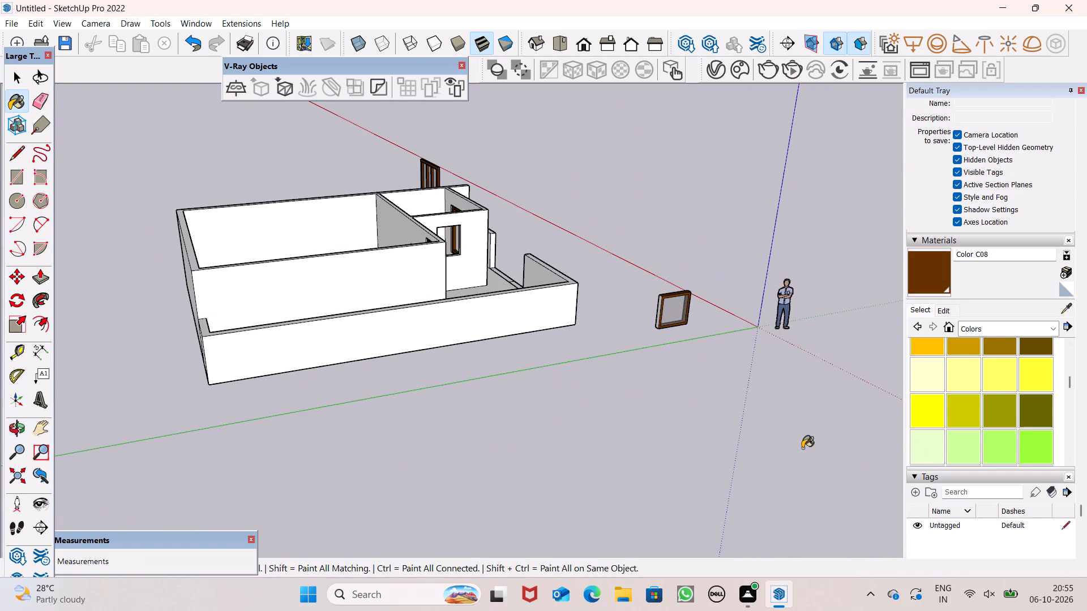
{"action": "key", "text": "space"}
{"action": "scroll", "coordinate": [683, 272], "scroll_direction": "up", "scroll_amount": 7}
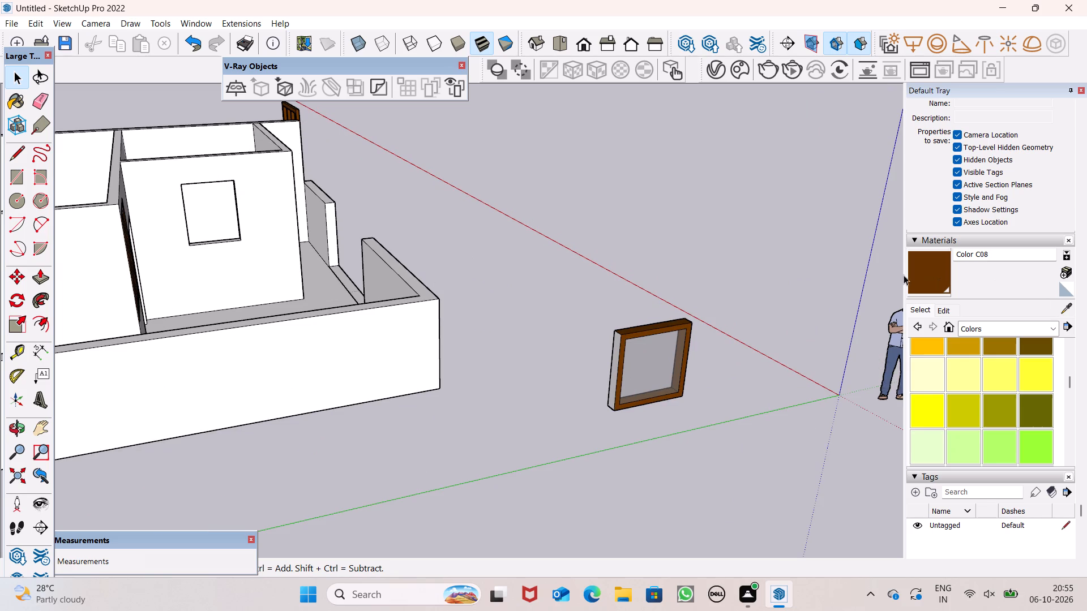
{"action": "left_click", "coordinate": [922, 275]}
{"action": "scroll", "coordinate": [606, 347], "scroll_direction": "up", "scroll_amount": 4}
{"action": "scroll", "coordinate": [634, 358], "scroll_direction": "down", "scroll_amount": 1}
{"action": "scroll", "coordinate": [643, 359], "scroll_direction": "up", "scroll_amount": 1}
{"action": "left_click", "coordinate": [619, 362]}
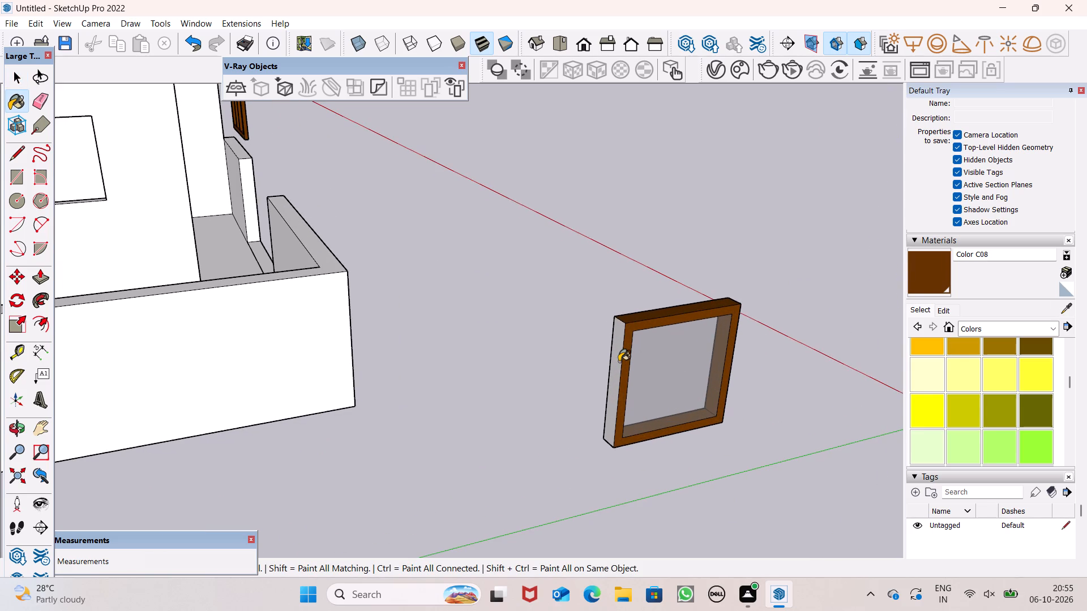
{"action": "key", "text": "space"}
Select the whole square window, frame and glass, and make it a group.
{"action": "scroll", "coordinate": [733, 400], "scroll_direction": "down", "scroll_amount": 4}
{"action": "middle_click_drag", "start_coordinate": [741, 421], "coordinate": [580, 433]}
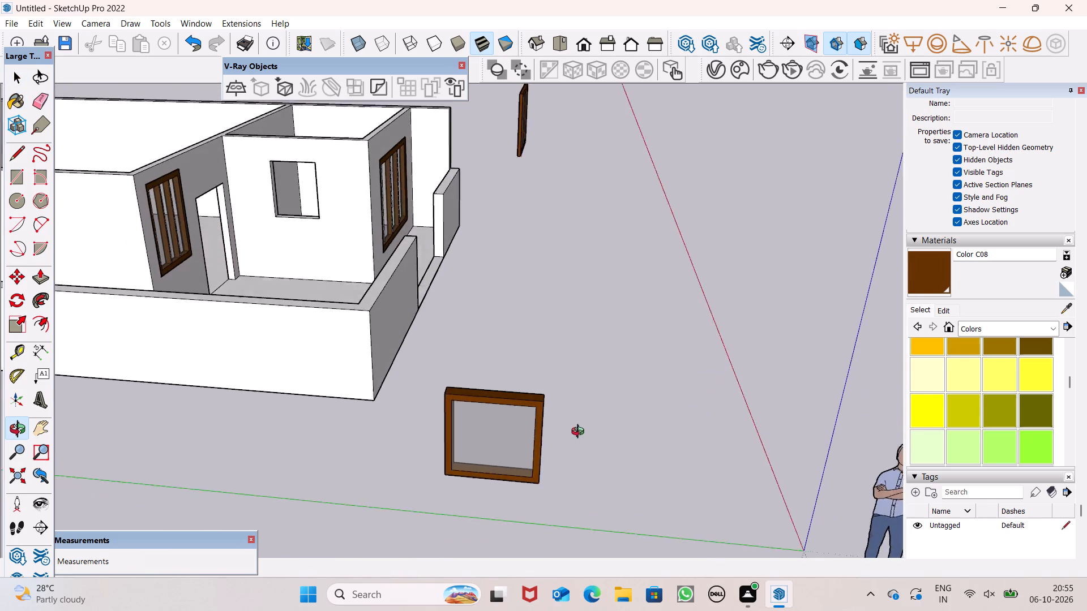
{"action": "middle_click_drag", "start_coordinate": [580, 433], "coordinate": [615, 397]}
{"action": "triple_click", "coordinate": [553, 393]}
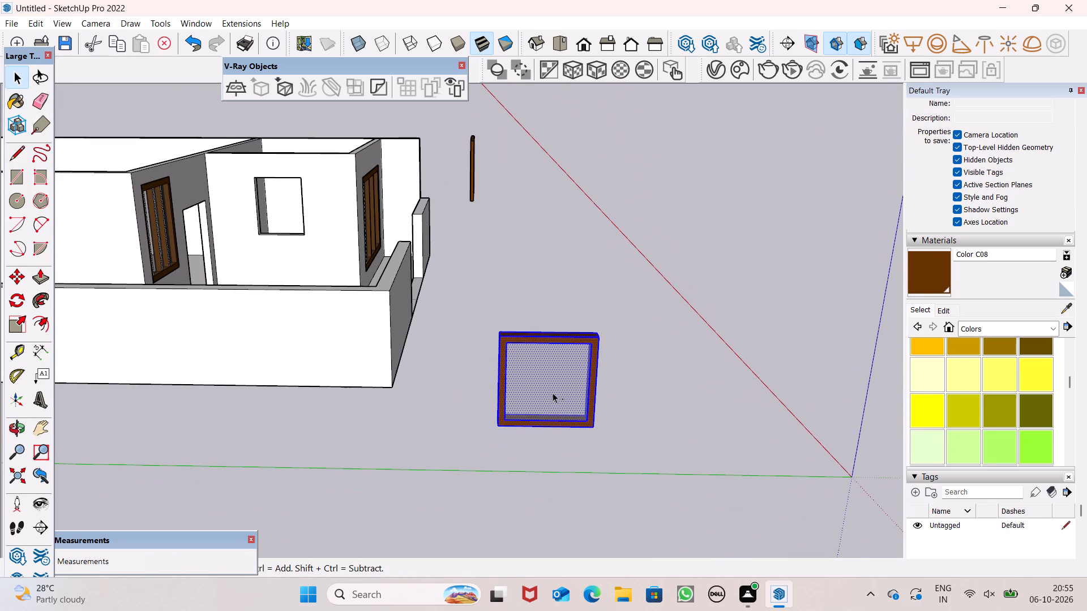
{"action": "right_click", "coordinate": [553, 392], "text": "ctrl"}
{"action": "left_click", "coordinate": [620, 239], "text": "ctrl"}
Move the window group by its lower corner about 29' 1 3/8" to the matching corner of the empty wall opening.
{"action": "scroll", "coordinate": [703, 282], "scroll_direction": "down", "scroll_amount": 4}
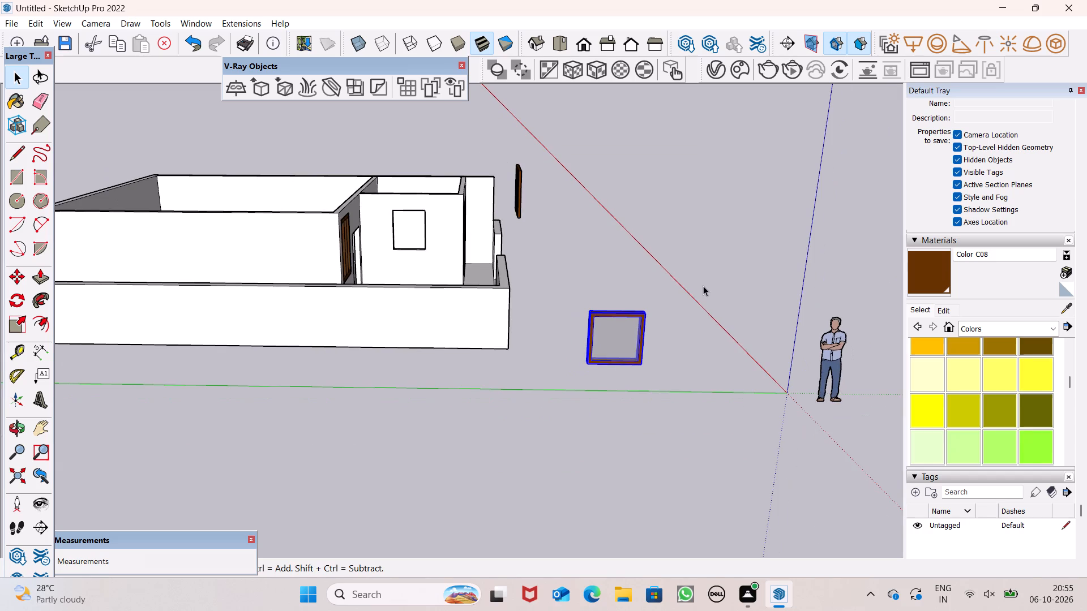
{"action": "key", "text": "m"}
{"action": "key", "text": "Return"}
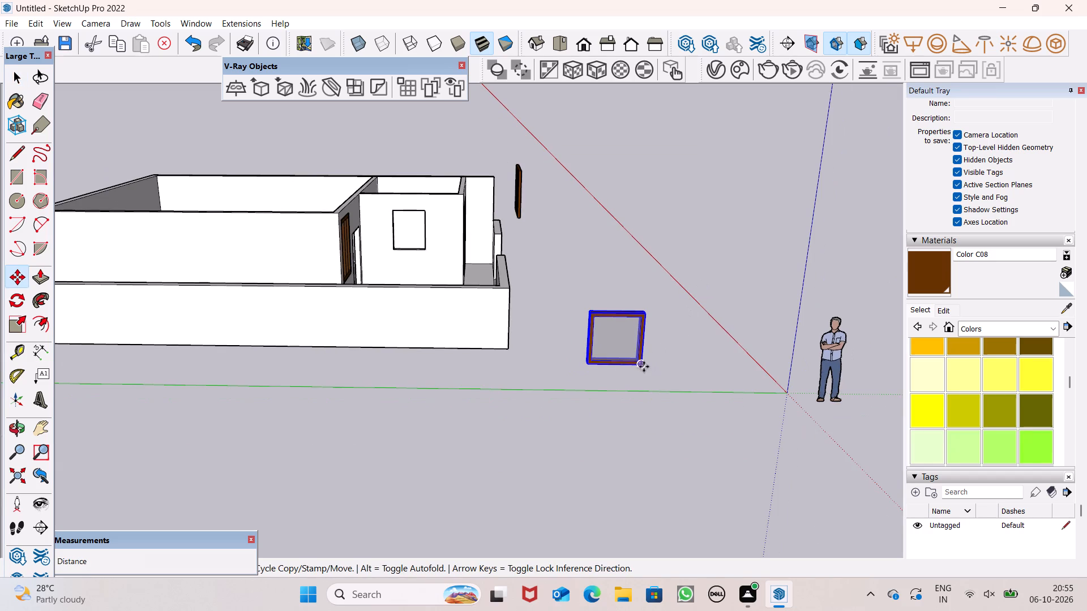
{"action": "left_click_drag", "start_coordinate": [642, 364], "coordinate": [426, 248]}
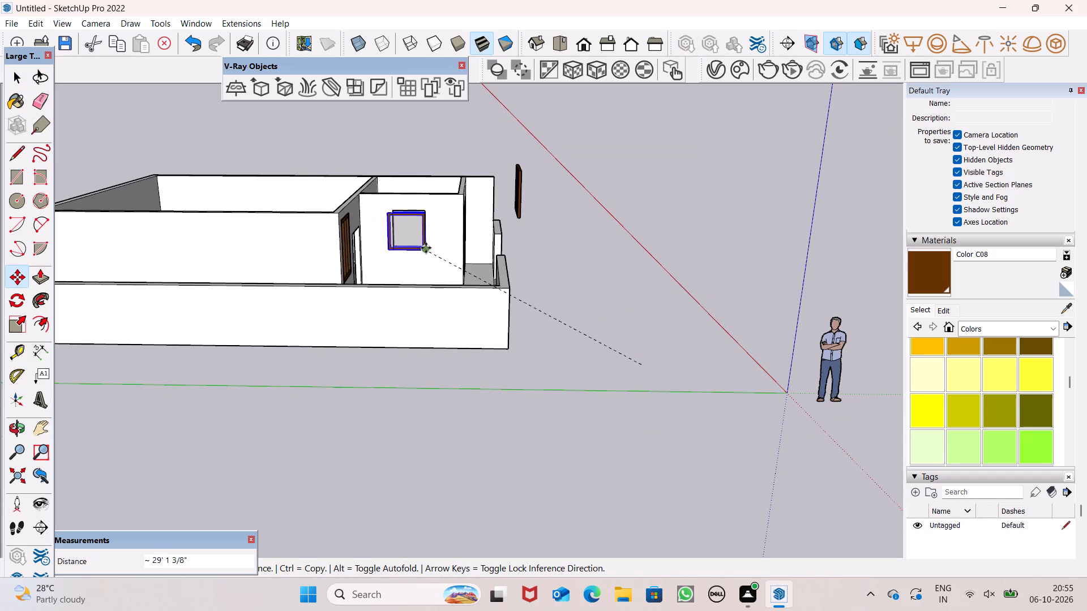
{"action": "left_click_drag", "start_coordinate": [426, 248], "coordinate": [426, 248]}
Shrink the window group from its upper corner and scale its height by about 1.35 to reach the opening's top edge.
{"action": "scroll", "coordinate": [387, 206], "scroll_direction": "up", "scroll_amount": 7}
{"action": "scroll", "coordinate": [473, 235], "scroll_direction": "up", "scroll_amount": 6}
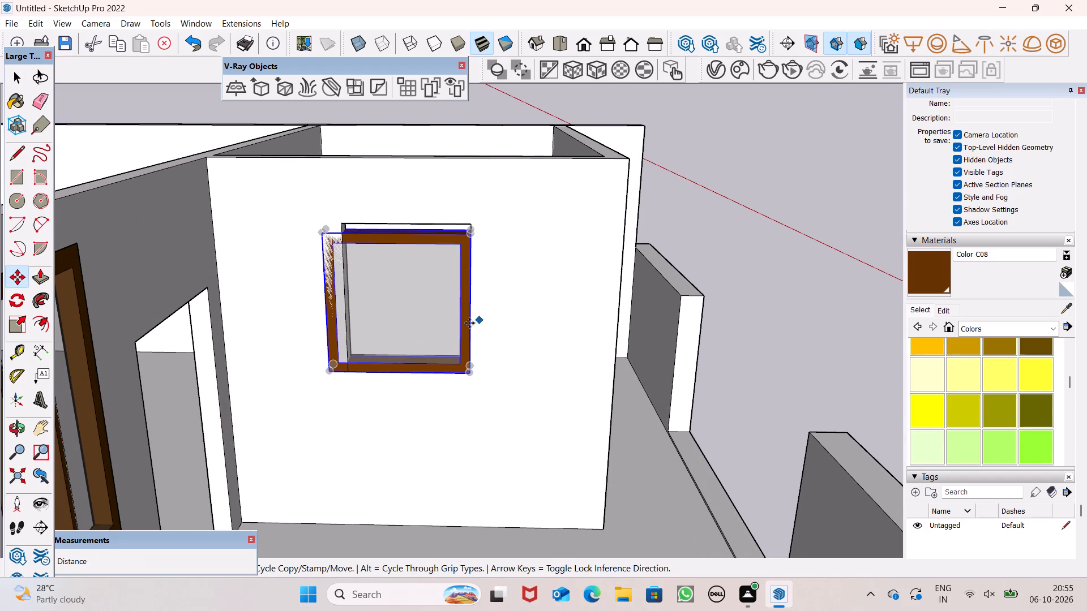
{"action": "left_click", "coordinate": [17, 329]}
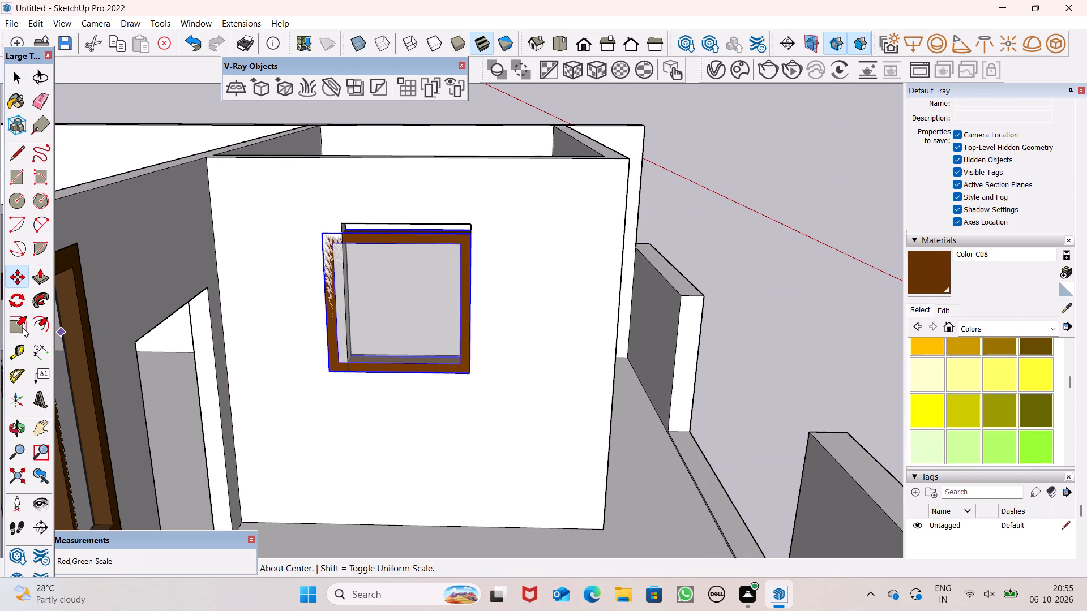
{"action": "scroll", "coordinate": [237, 317], "scroll_direction": "up", "scroll_amount": 2}
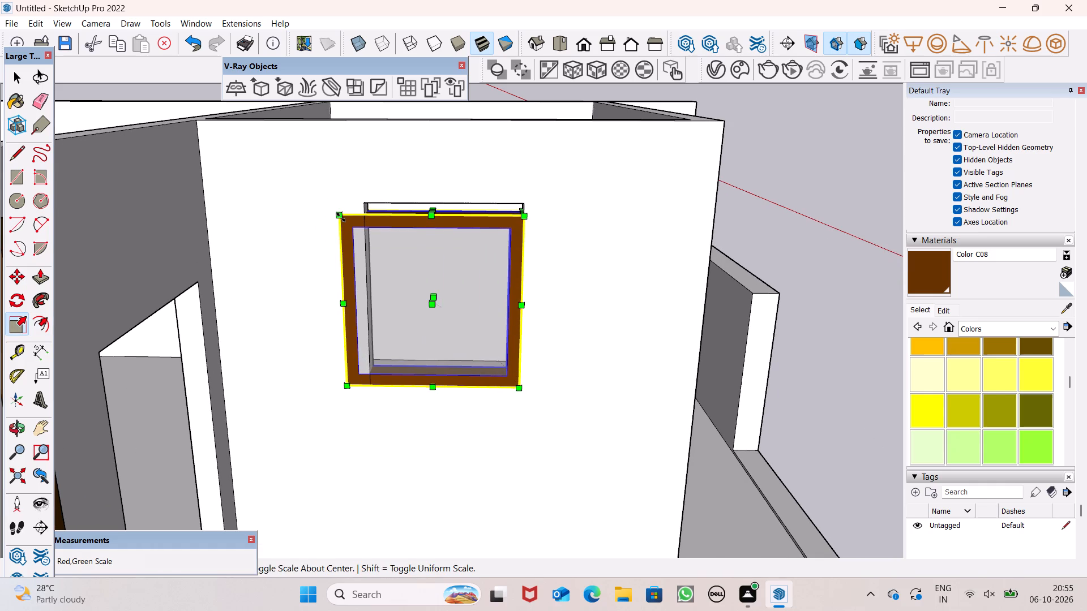
{"action": "left_click_drag", "start_coordinate": [341, 217], "coordinate": [387, 246]}
{"action": "middle_click_drag", "start_coordinate": [438, 278], "coordinate": [483, 393]}
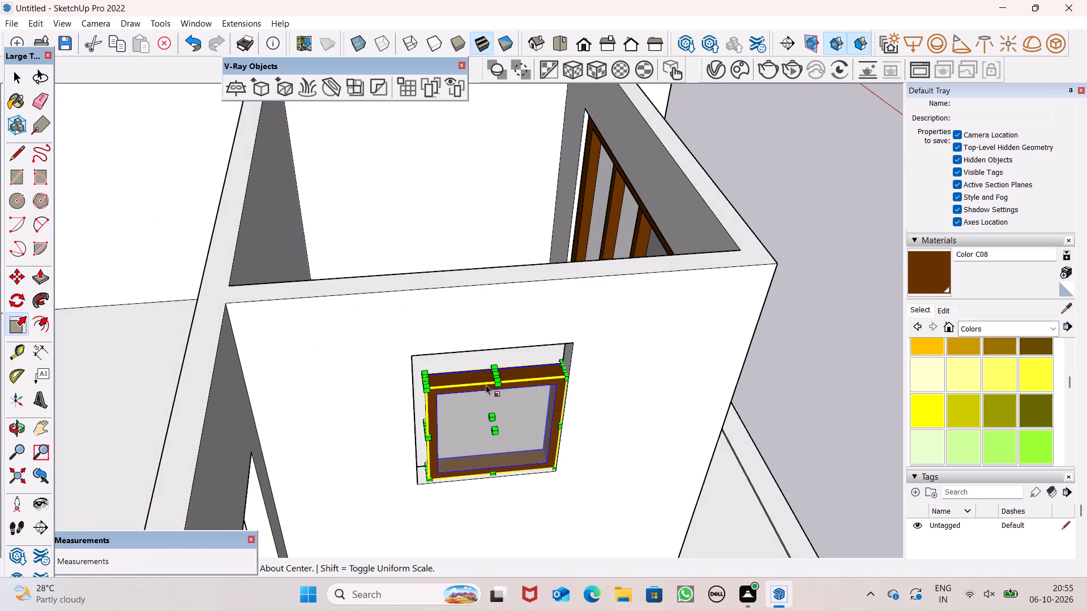
{"action": "left_click_drag", "start_coordinate": [494, 372], "coordinate": [493, 345]}
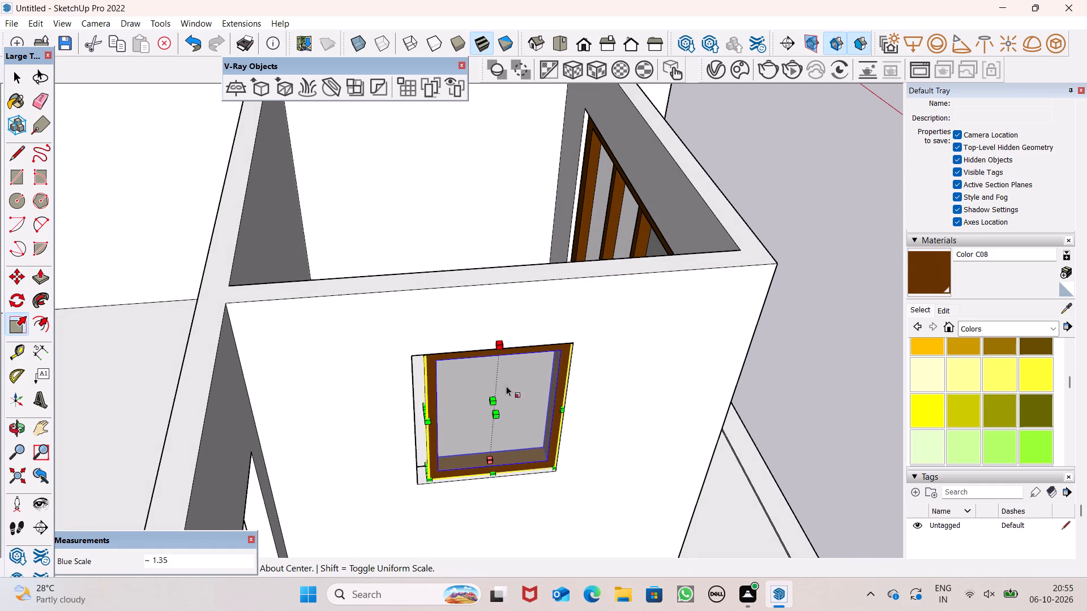
Scale the window group's width along the green axis by about 1.10 to meet the opening's side edge.
{"action": "middle_click_drag", "start_coordinate": [505, 405], "coordinate": [510, 288]}
{"action": "scroll", "coordinate": [505, 402], "scroll_direction": "up", "scroll_amount": 1}
{"action": "scroll", "coordinate": [400, 294], "scroll_direction": "up", "scroll_amount": 2}
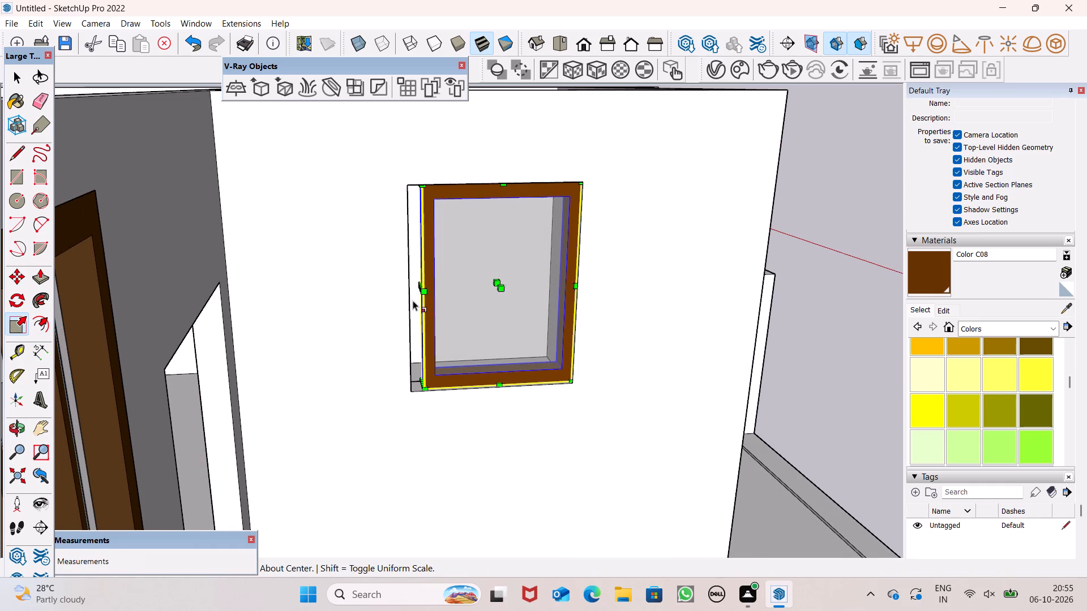
{"action": "scroll", "coordinate": [413, 300], "scroll_direction": "up", "scroll_amount": 5}
{"action": "scroll", "coordinate": [487, 308], "scroll_direction": "down", "scroll_amount": 3}
{"action": "middle_click_drag", "start_coordinate": [503, 324], "coordinate": [511, 340]}
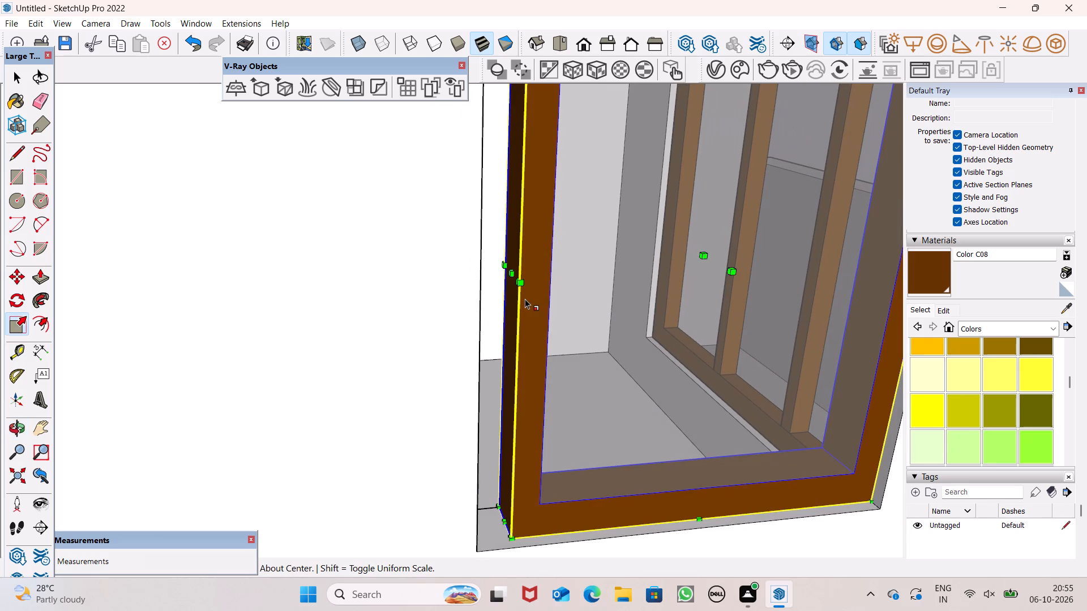
{"action": "left_click_drag", "start_coordinate": [515, 278], "coordinate": [500, 282]}
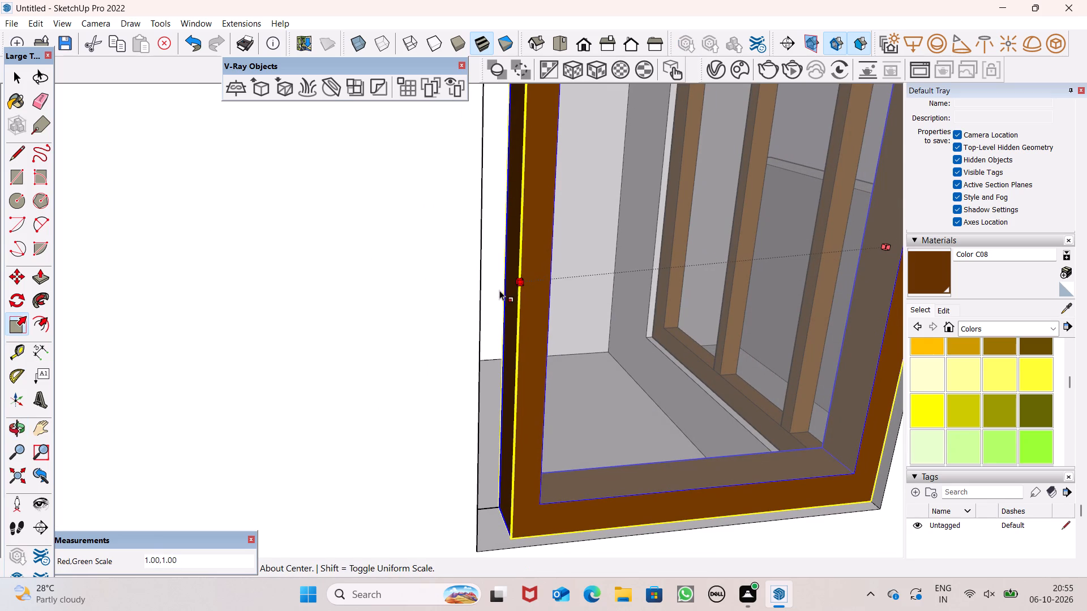
{"action": "left_click_drag", "start_coordinate": [513, 273], "coordinate": [477, 281]}
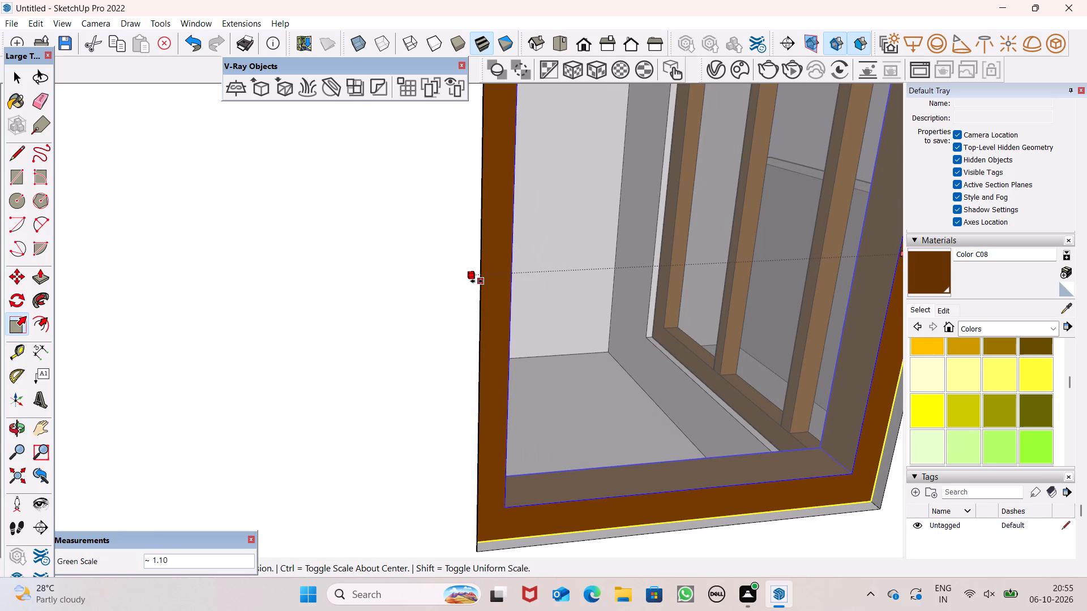
{"action": "left_click_drag", "start_coordinate": [477, 281], "coordinate": [476, 281]}
{"action": "key", "text": "space"}
{"action": "left_click", "coordinate": [428, 308]}
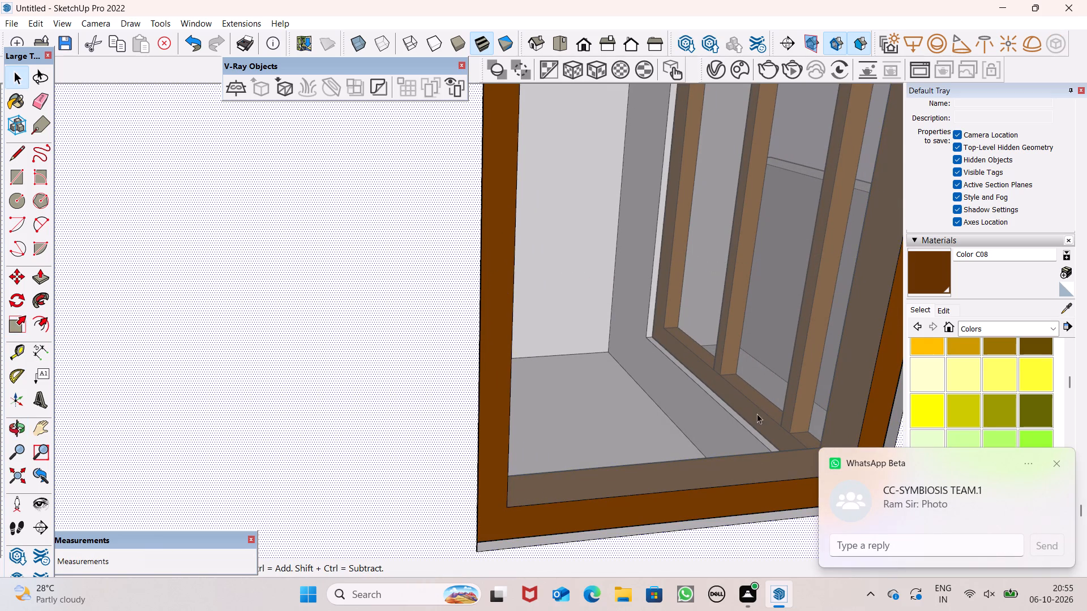
{"action": "scroll", "coordinate": [837, 443], "scroll_direction": "down", "scroll_amount": 5}
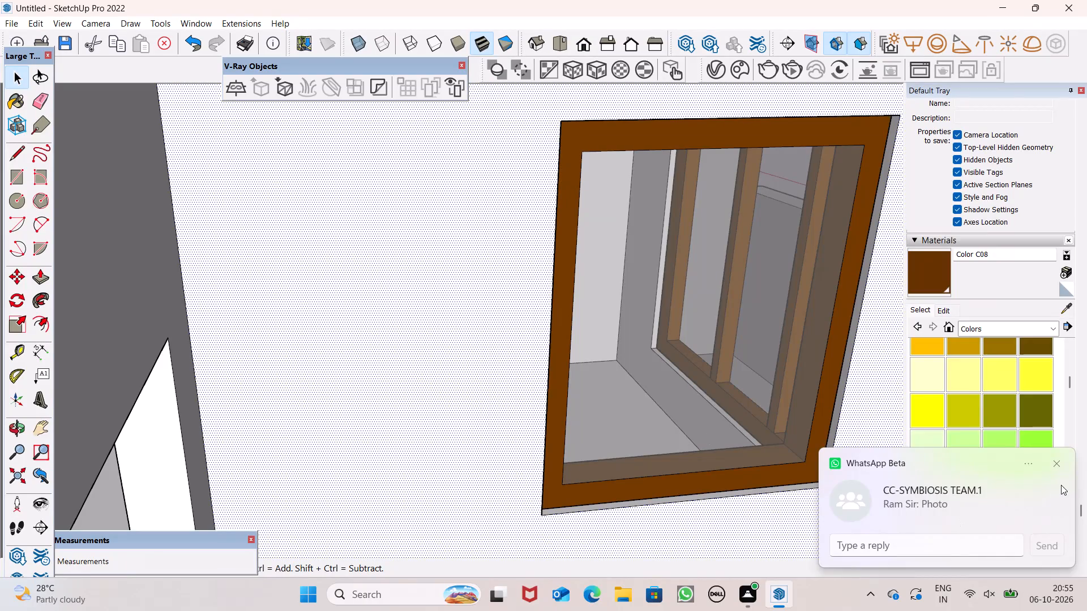
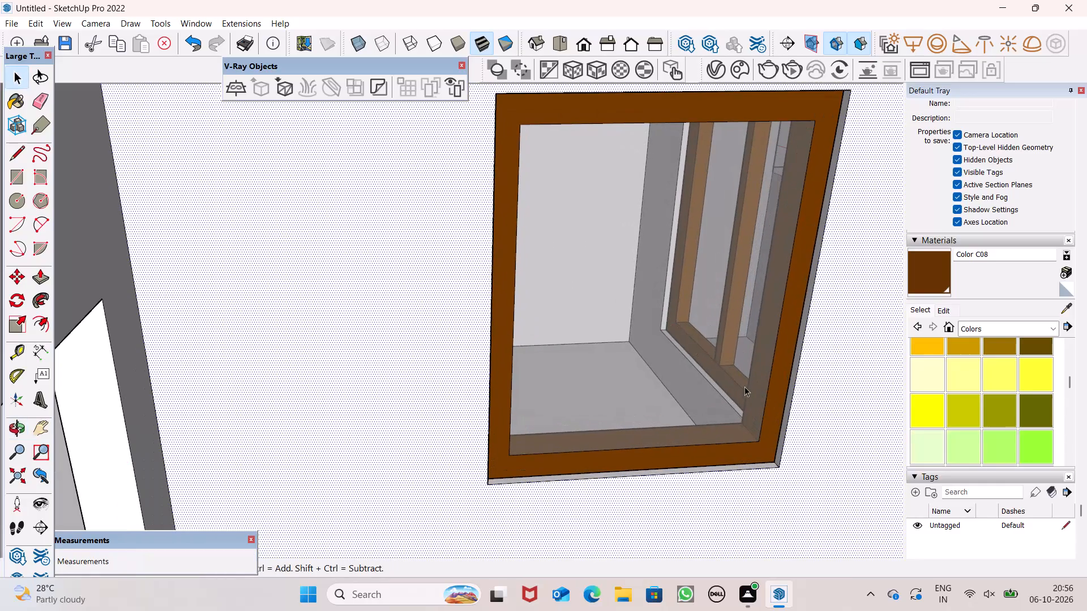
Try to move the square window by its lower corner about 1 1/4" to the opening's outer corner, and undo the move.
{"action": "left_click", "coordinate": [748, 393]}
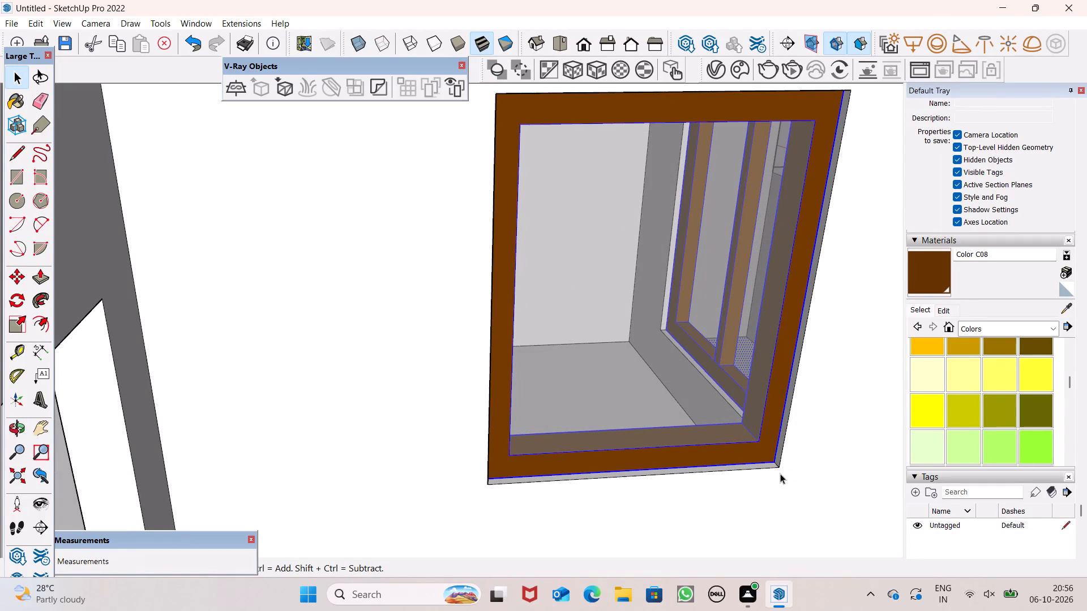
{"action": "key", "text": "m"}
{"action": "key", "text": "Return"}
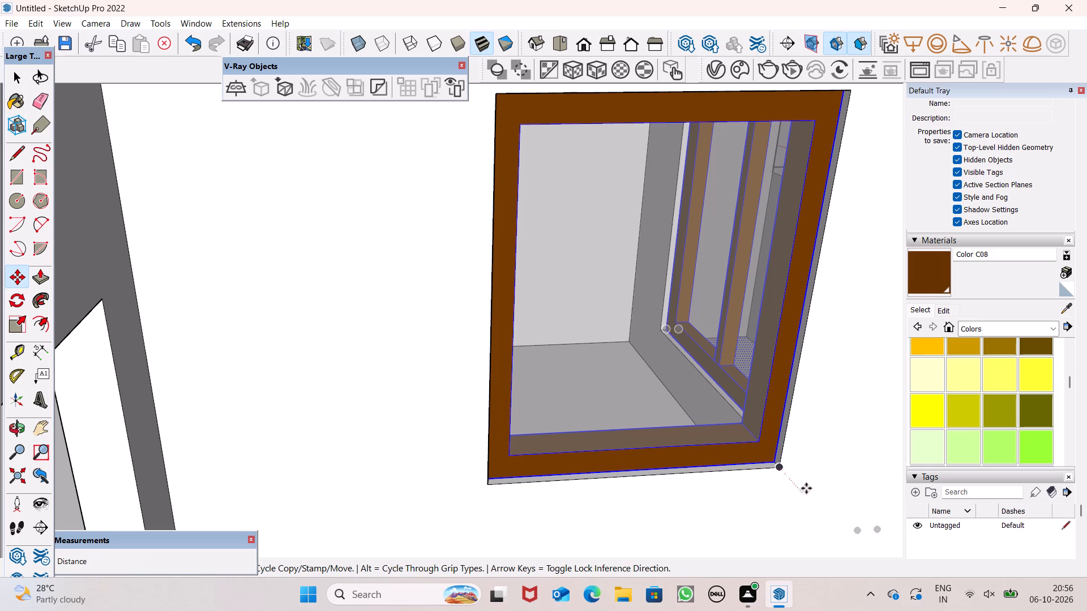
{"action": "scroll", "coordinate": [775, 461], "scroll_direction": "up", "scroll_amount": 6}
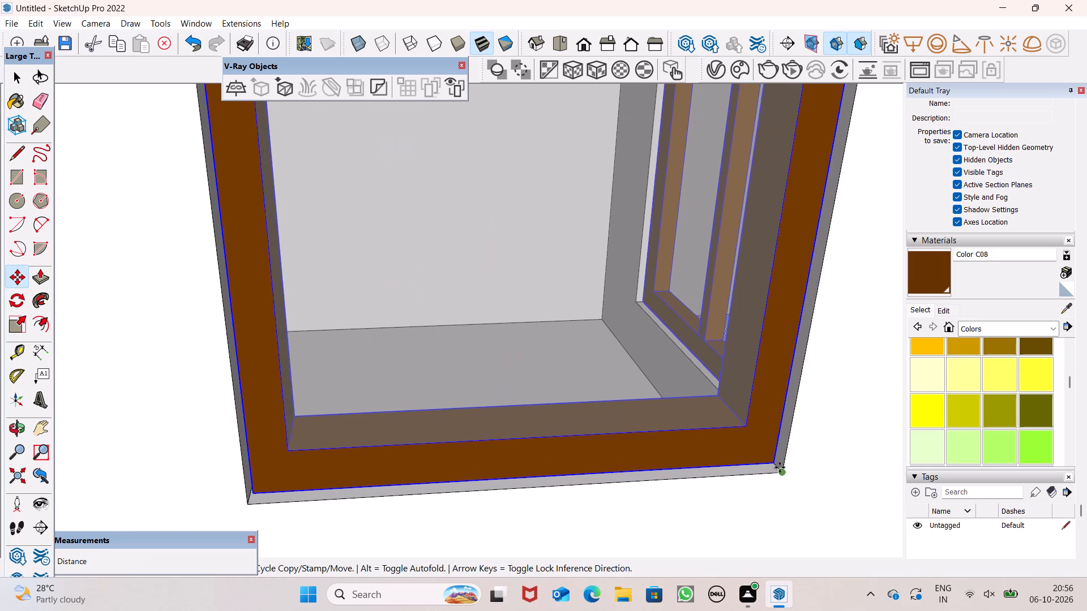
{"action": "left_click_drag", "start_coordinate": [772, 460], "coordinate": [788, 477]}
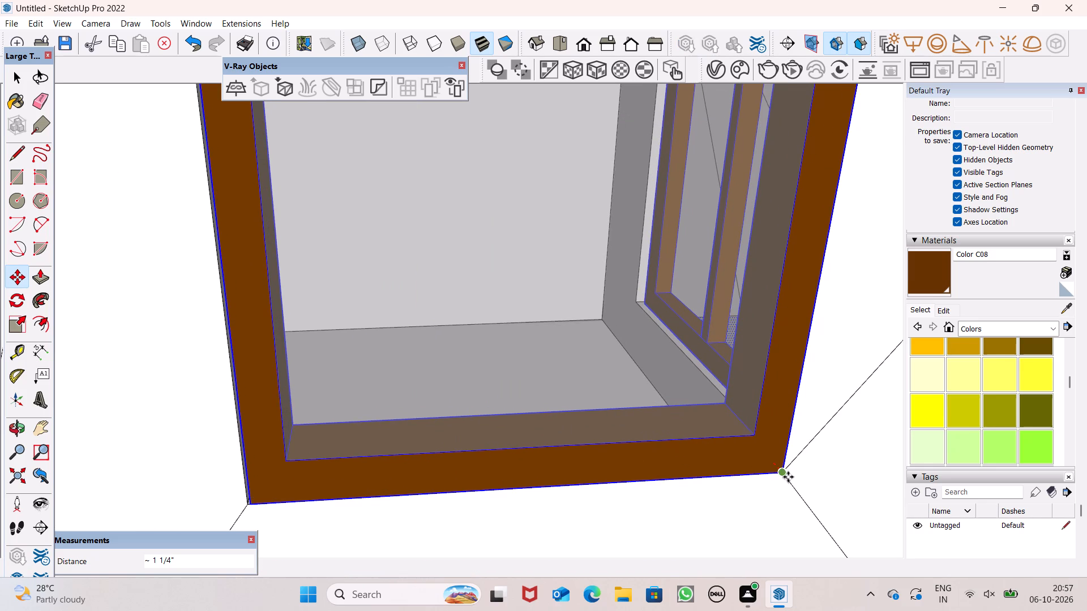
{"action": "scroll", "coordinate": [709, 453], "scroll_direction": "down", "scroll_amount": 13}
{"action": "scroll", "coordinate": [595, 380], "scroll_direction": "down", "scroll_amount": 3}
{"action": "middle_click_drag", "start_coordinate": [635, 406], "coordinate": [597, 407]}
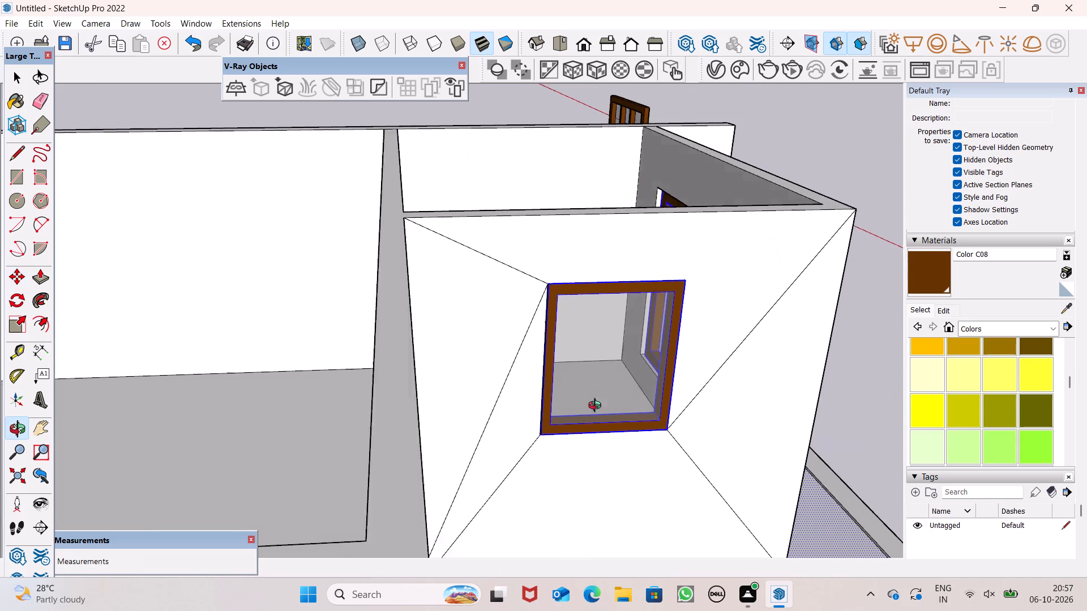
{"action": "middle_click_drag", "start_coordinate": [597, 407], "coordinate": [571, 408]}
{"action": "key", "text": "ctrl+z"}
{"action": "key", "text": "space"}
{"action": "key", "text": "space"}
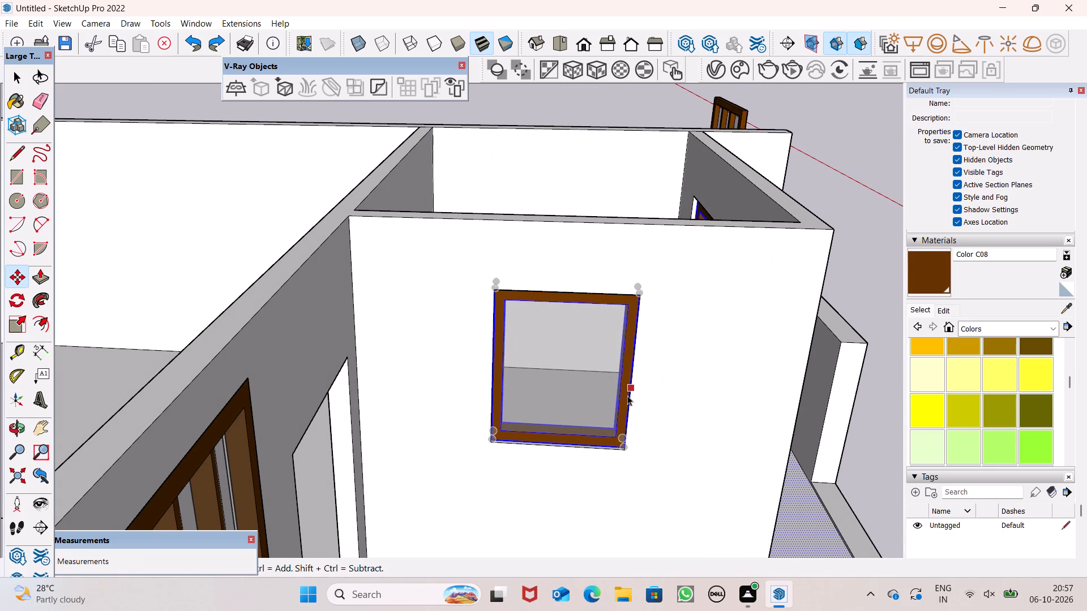
Move only the square window group by its lower outer corner to the opening's matching corner, flush with the wall's outer face.
{"action": "scroll", "coordinate": [626, 394], "scroll_direction": "down", "scroll_amount": 6}
{"action": "left_click", "coordinate": [626, 394]}
{"action": "left_click", "coordinate": [625, 393]}
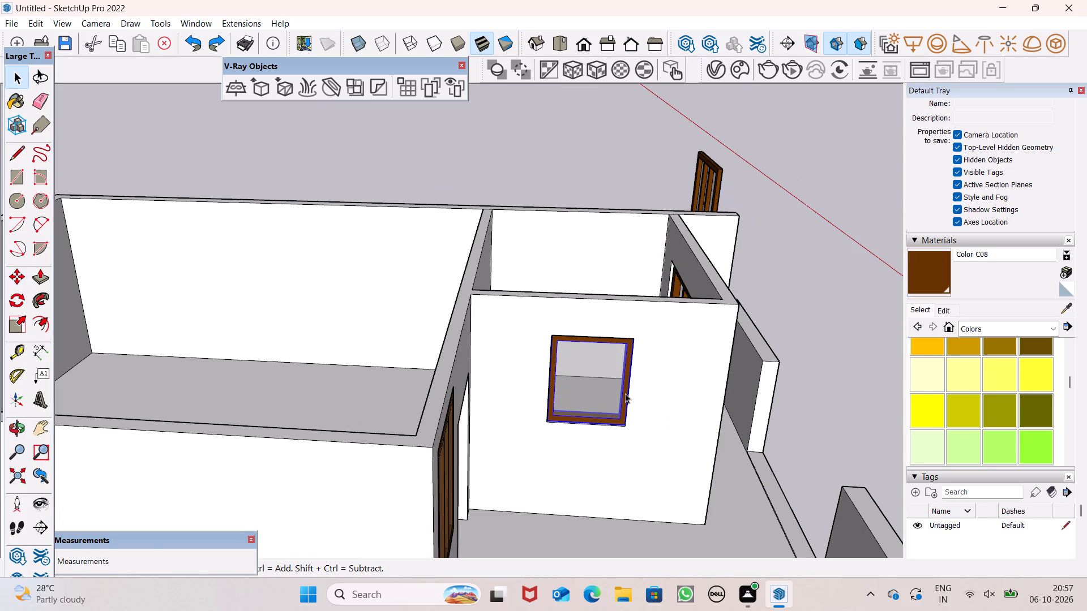
{"action": "scroll", "coordinate": [627, 416], "scroll_direction": "up", "scroll_amount": 10}
{"action": "key", "text": "m"}
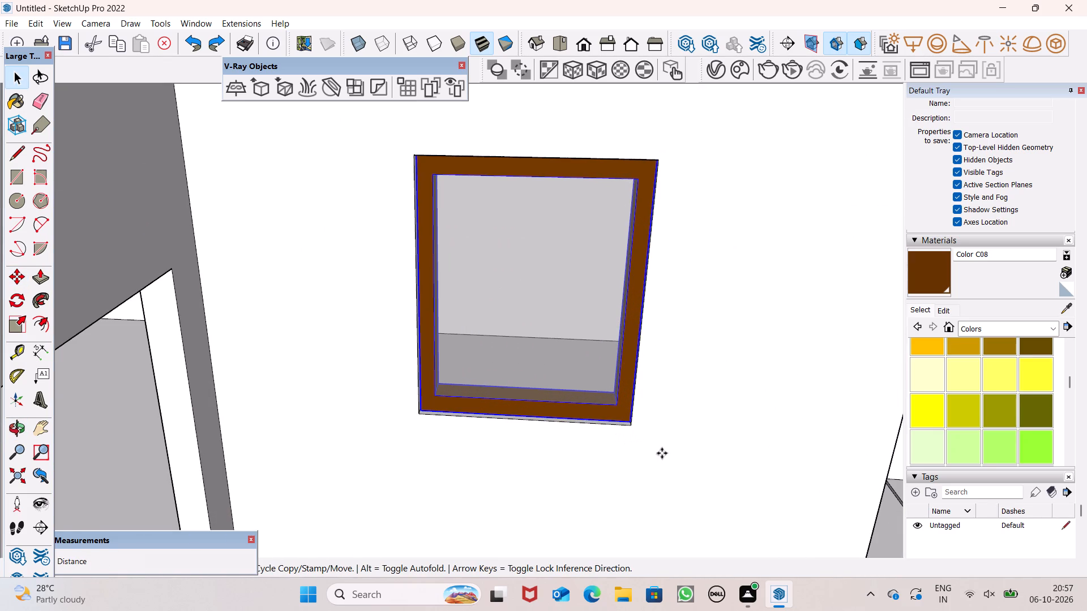
{"action": "key", "text": "Return"}
{"action": "scroll", "coordinate": [628, 423], "scroll_direction": "up", "scroll_amount": 2}
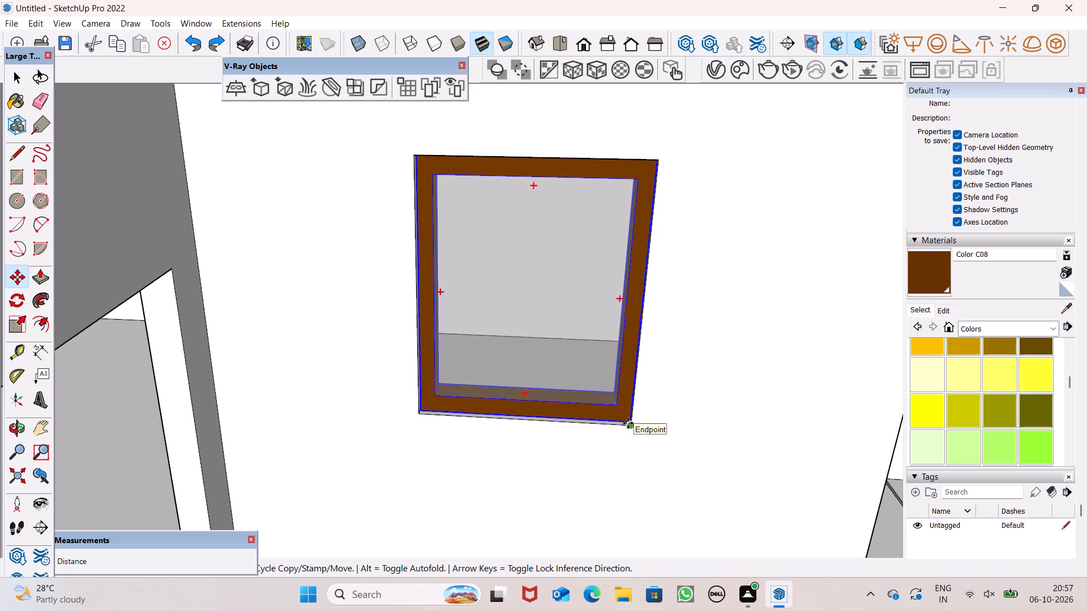
{"action": "scroll", "coordinate": [628, 423], "scroll_direction": "up", "scroll_amount": 3}
{"action": "scroll", "coordinate": [628, 423], "scroll_direction": "down", "scroll_amount": 1}
{"action": "scroll", "coordinate": [628, 423], "scroll_direction": "up", "scroll_amount": 7}
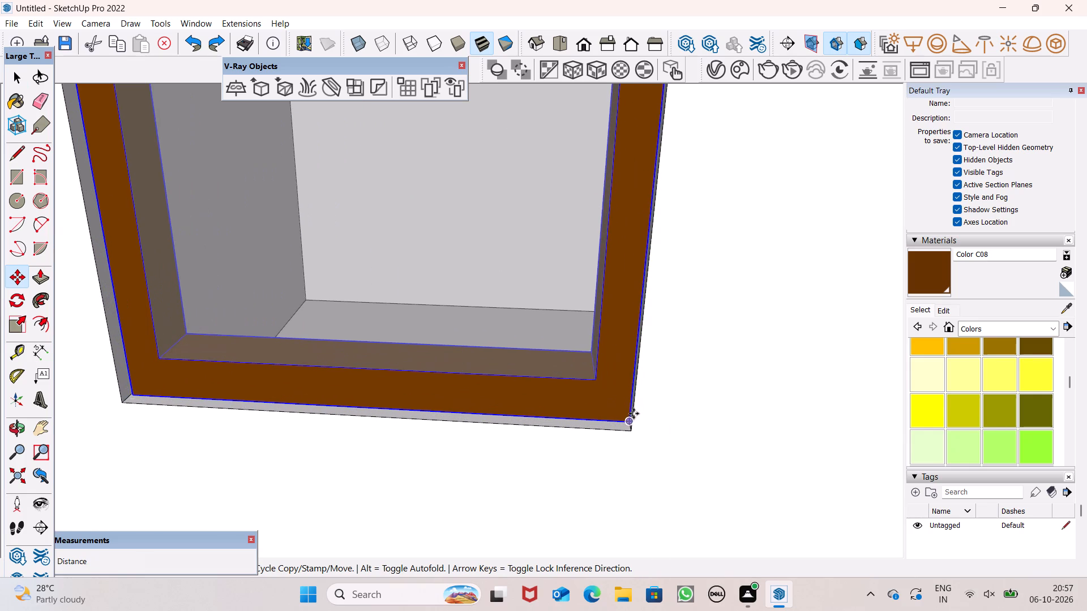
{"action": "left_click_drag", "start_coordinate": [630, 421], "coordinate": [634, 428]}
{"action": "key", "text": "space"}
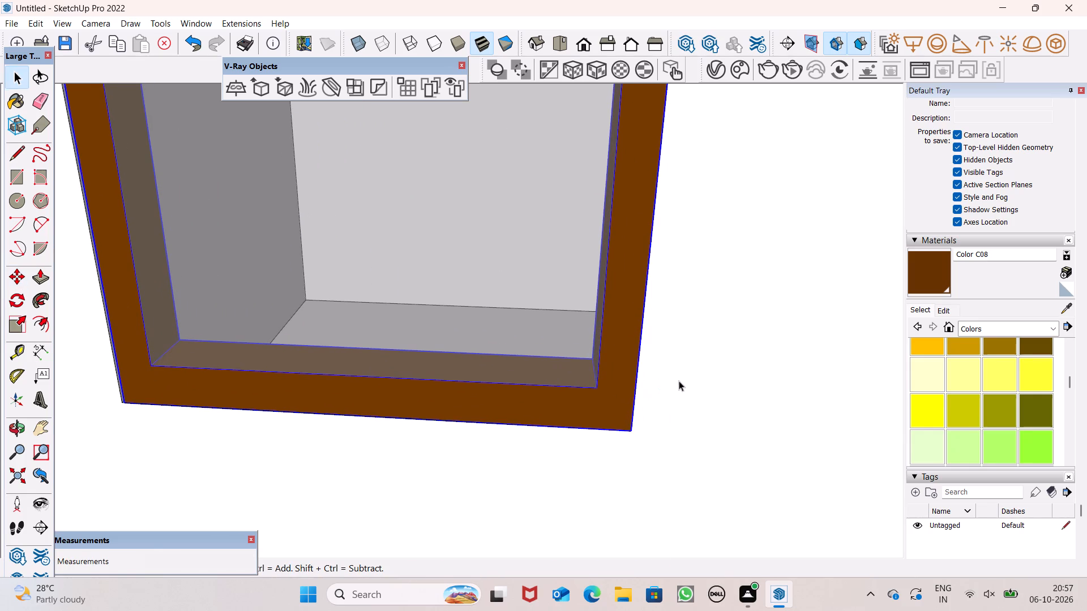
Examine the whole house from several sides and from above, checking how the windows sit in the walls.
{"action": "scroll", "coordinate": [696, 386], "scroll_direction": "down", "scroll_amount": 8}
{"action": "scroll", "coordinate": [703, 364], "scroll_direction": "down", "scroll_amount": 15}
{"action": "middle_click_drag", "start_coordinate": [661, 377], "coordinate": [538, 454]}
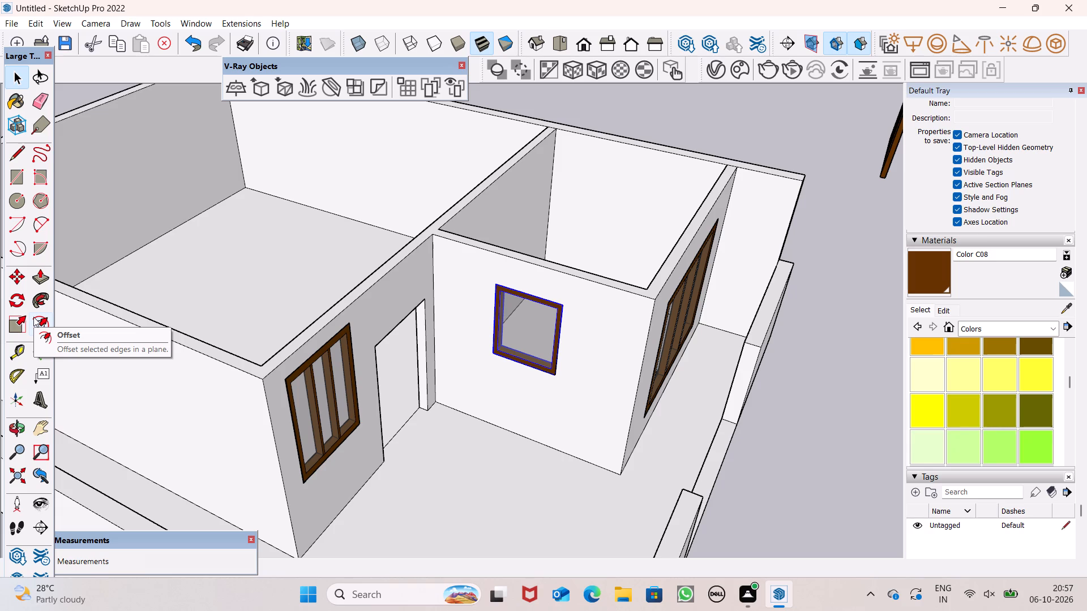
{"action": "scroll", "coordinate": [288, 21], "scroll_direction": "down", "scroll_amount": 2}
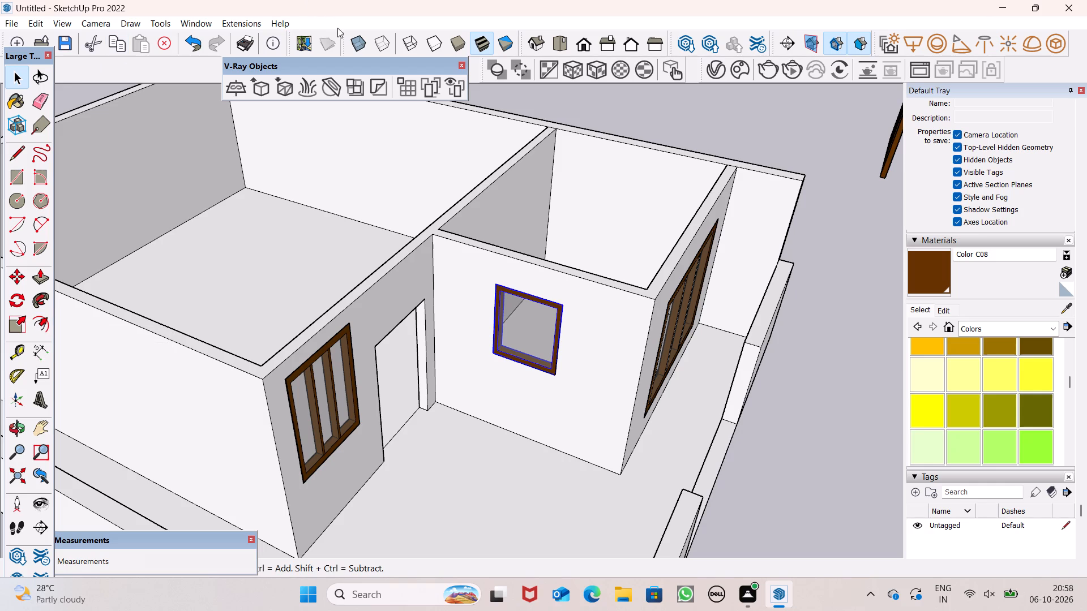
{"action": "scroll", "coordinate": [335, 26], "scroll_direction": "down", "scroll_amount": 4}
{"action": "scroll", "coordinate": [532, 178], "scroll_direction": "down", "scroll_amount": 8}
{"action": "key", "text": "space"}
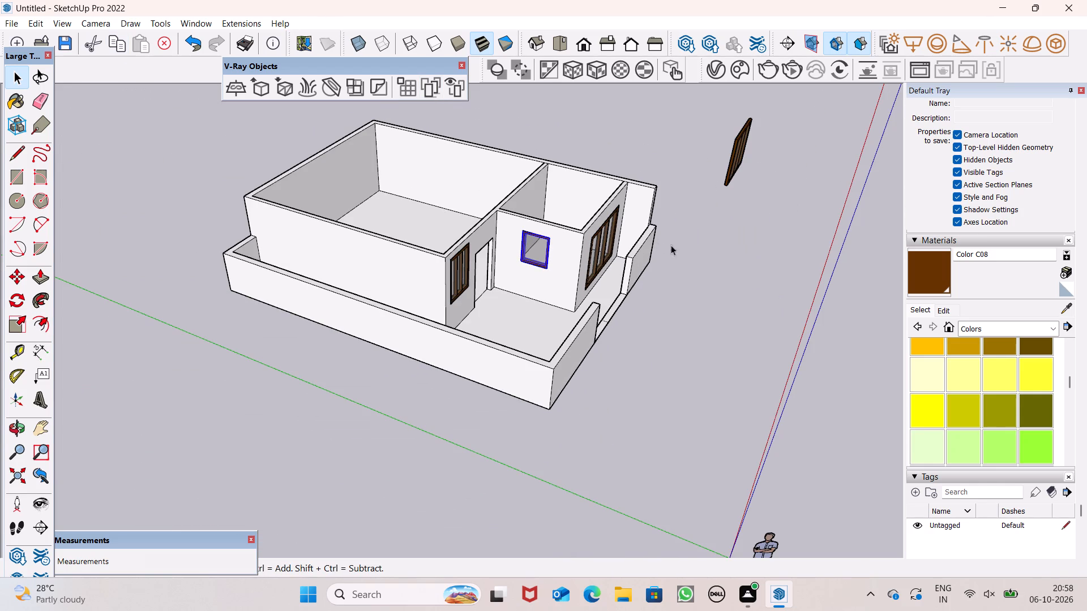
{"action": "middle_click_drag", "start_coordinate": [692, 275], "coordinate": [599, 265]}
{"action": "scroll", "coordinate": [643, 272], "scroll_direction": "up", "scroll_amount": 1}
{"action": "left_click_drag", "start_coordinate": [789, 412], "coordinate": [783, 406]}
{"action": "middle_click_drag", "start_coordinate": [738, 336], "coordinate": [606, 308]}
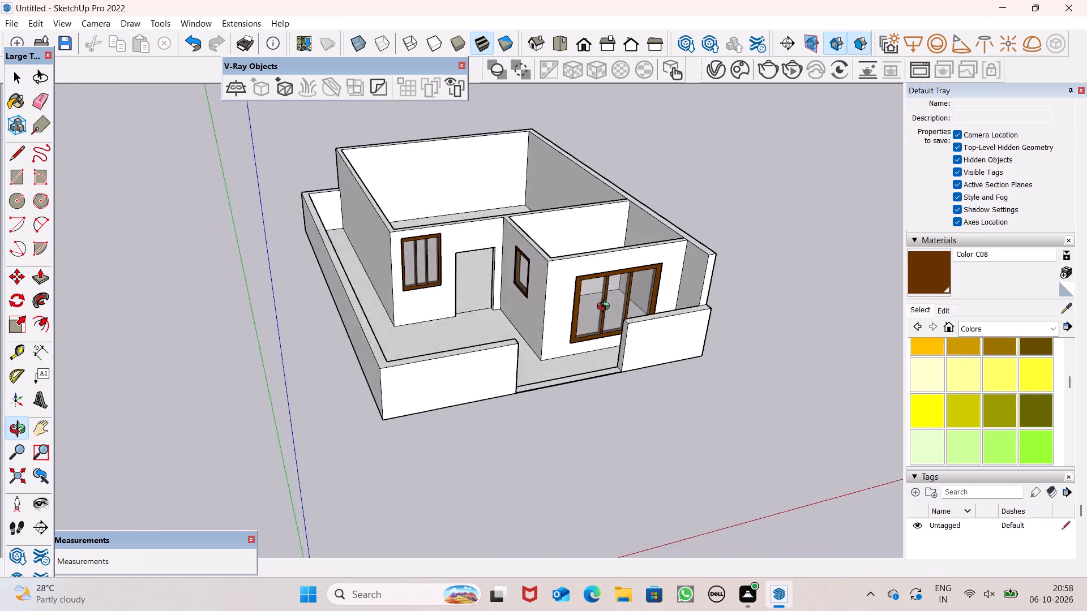
{"action": "middle_click_drag", "start_coordinate": [606, 308], "coordinate": [440, 258]}
{"action": "scroll", "coordinate": [538, 257], "scroll_direction": "down", "scroll_amount": 2}
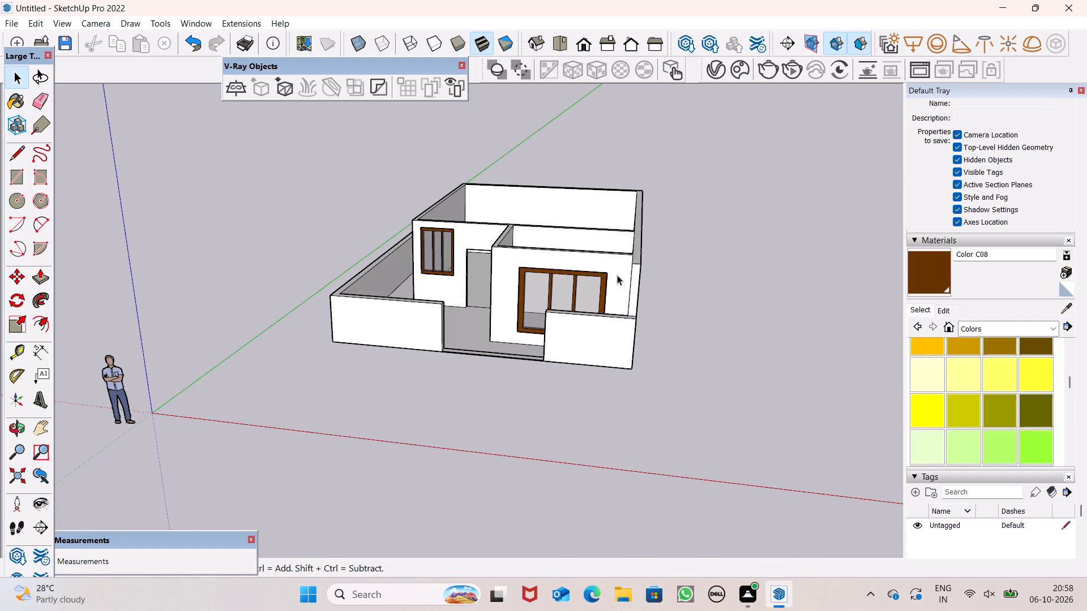
{"action": "scroll", "coordinate": [613, 150], "scroll_direction": "down", "scroll_amount": 1}
{"action": "middle_click", "coordinate": [617, 149]}
{"action": "scroll", "coordinate": [617, 150], "scroll_direction": "down", "scroll_amount": 1}
{"action": "middle_click_drag", "start_coordinate": [623, 153], "coordinate": [681, 392]}
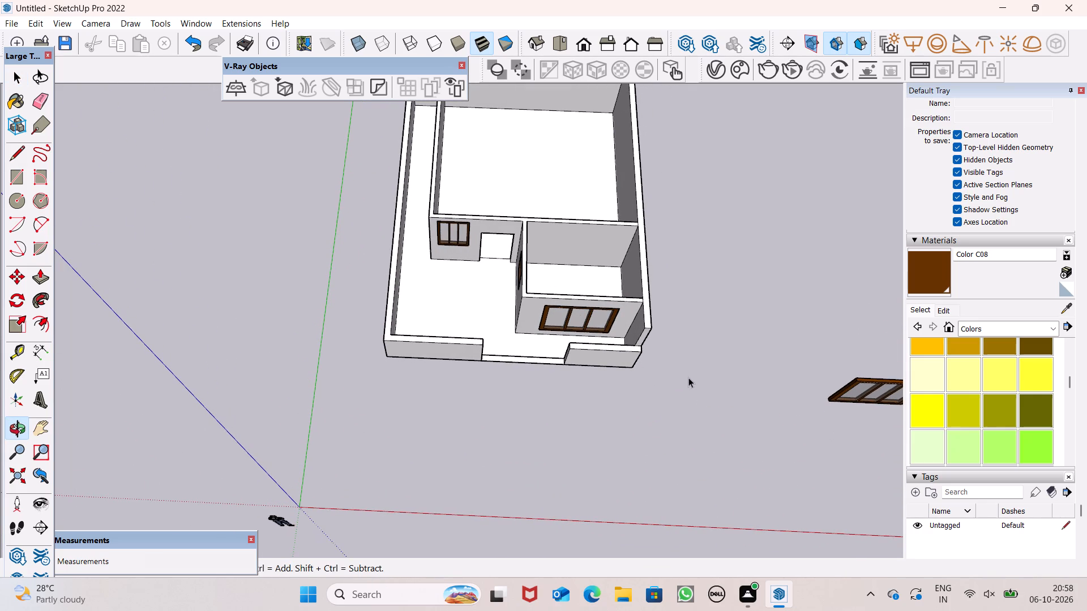
{"action": "scroll", "coordinate": [622, 259], "scroll_direction": "up", "scroll_amount": 1}
{"action": "middle_click_drag", "start_coordinate": [620, 259], "coordinate": [636, 295]}
{"action": "scroll", "coordinate": [627, 274], "scroll_direction": "down", "scroll_amount": 6}
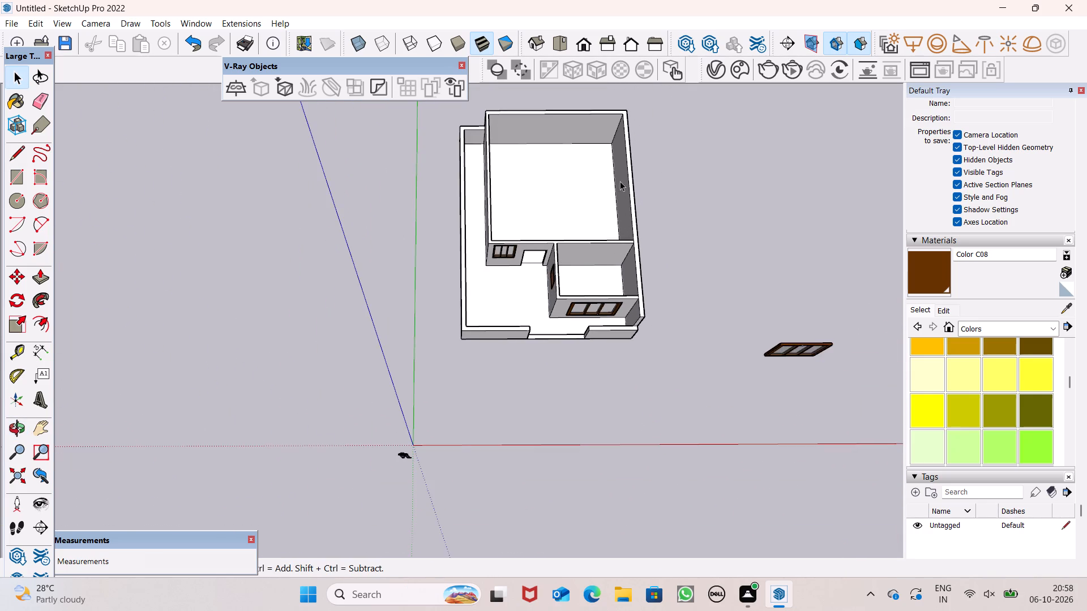
{"action": "scroll", "coordinate": [624, 171], "scroll_direction": "up", "scroll_amount": 2}
Draw a line about 11 13/16" along the large room's top wall edge from its back corner to cover the room with a face.
{"action": "left_click", "coordinate": [21, 180]}
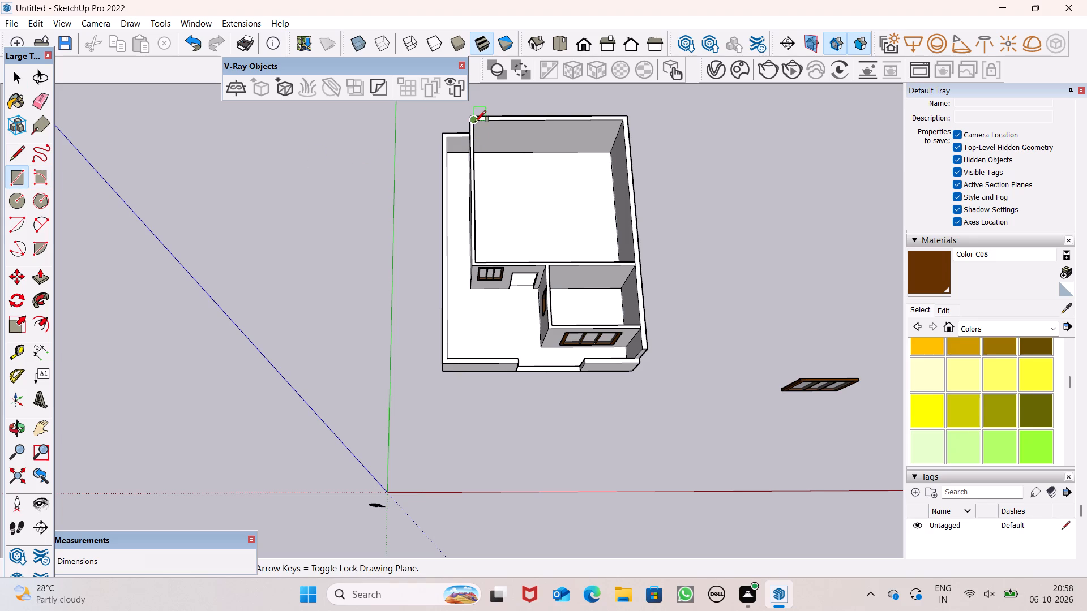
{"action": "left_click", "coordinate": [19, 155]}
{"action": "scroll", "coordinate": [422, 135], "scroll_direction": "up", "scroll_amount": 3}
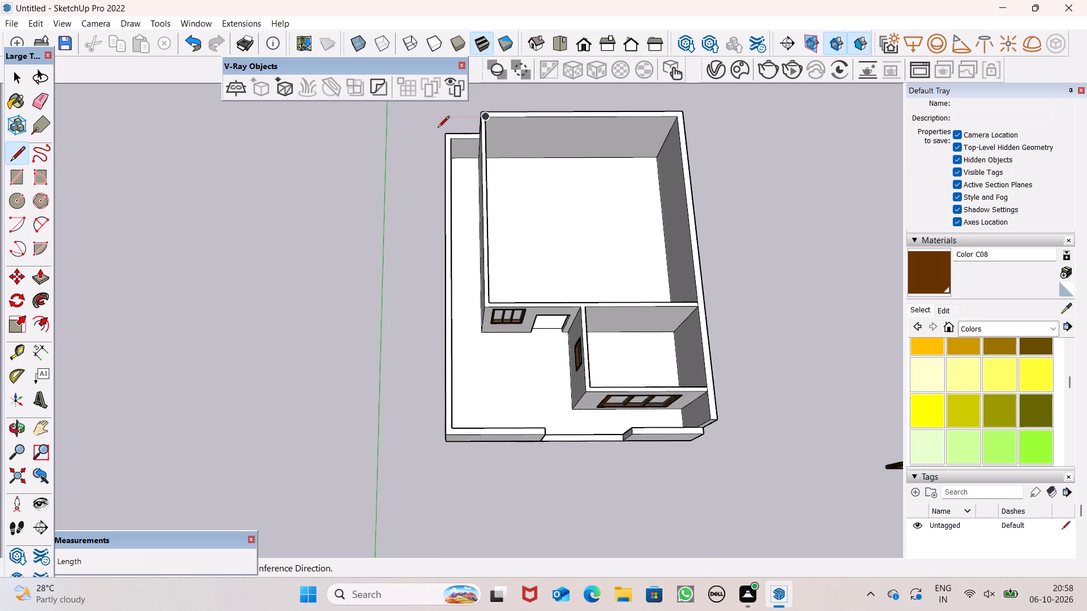
{"action": "scroll", "coordinate": [438, 128], "scroll_direction": "up", "scroll_amount": 1}
{"action": "left_click", "coordinate": [491, 117]}
{"action": "left_click", "coordinate": [498, 117]}
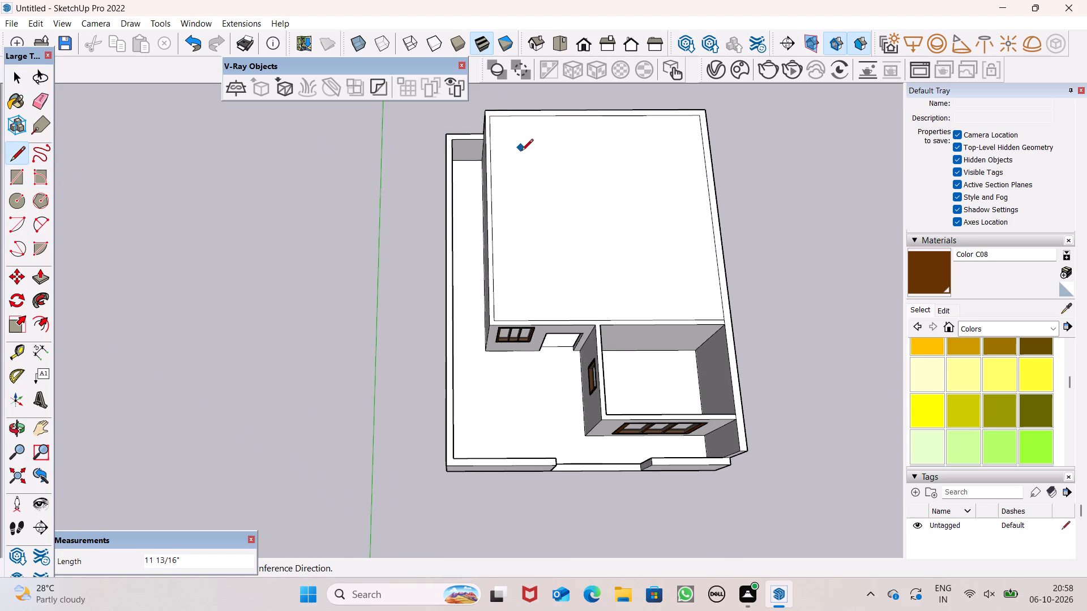
{"action": "key", "text": "space"}
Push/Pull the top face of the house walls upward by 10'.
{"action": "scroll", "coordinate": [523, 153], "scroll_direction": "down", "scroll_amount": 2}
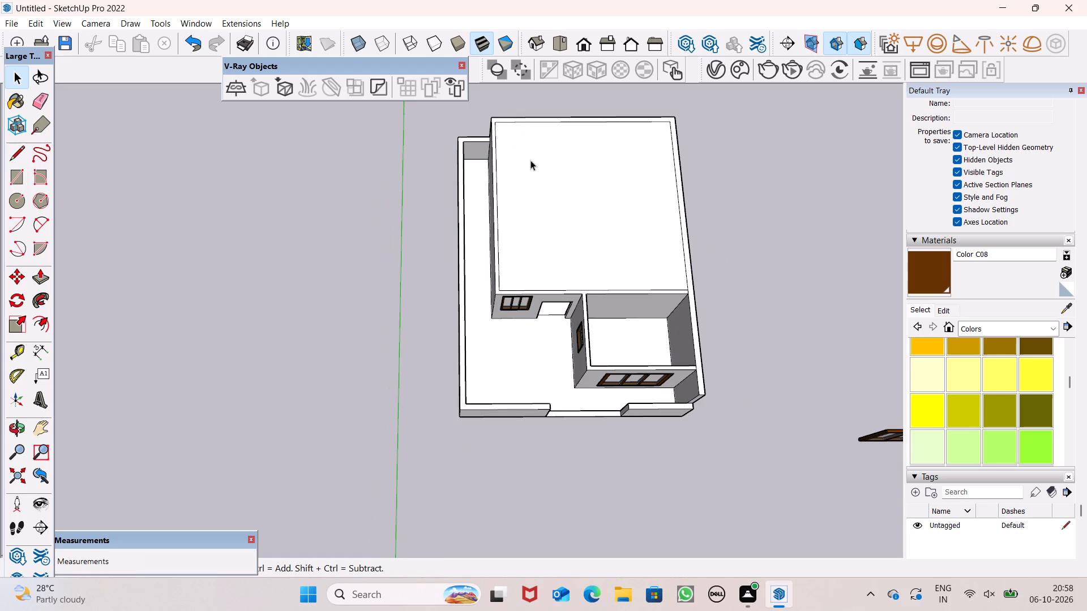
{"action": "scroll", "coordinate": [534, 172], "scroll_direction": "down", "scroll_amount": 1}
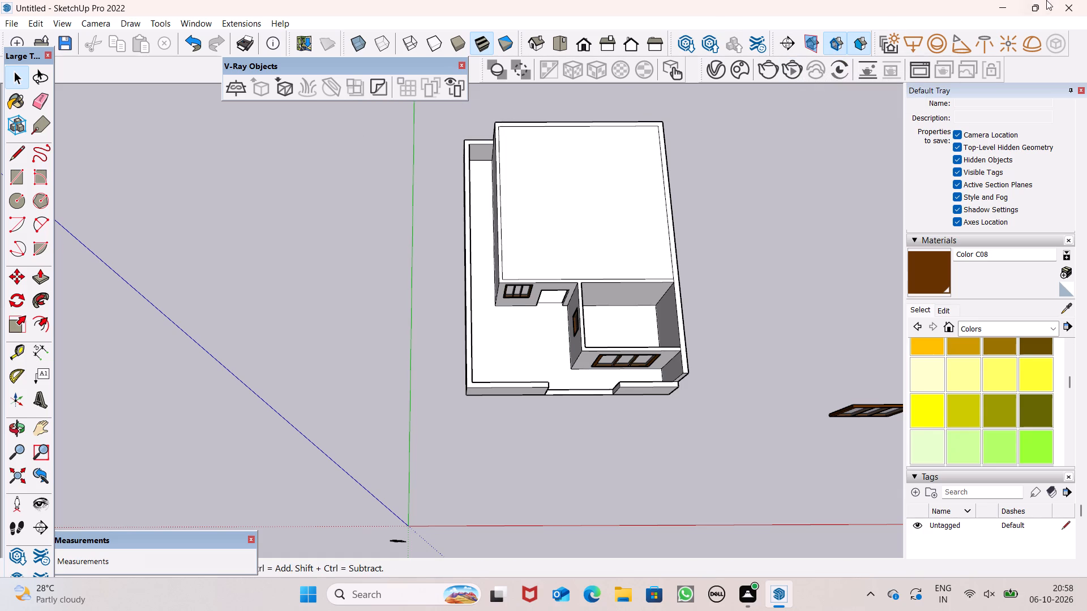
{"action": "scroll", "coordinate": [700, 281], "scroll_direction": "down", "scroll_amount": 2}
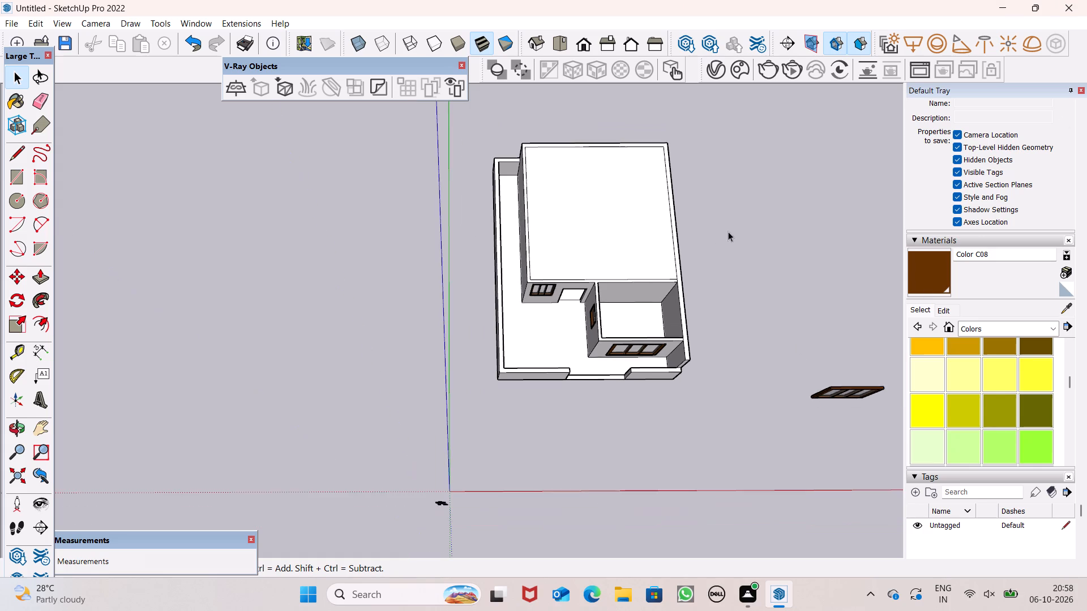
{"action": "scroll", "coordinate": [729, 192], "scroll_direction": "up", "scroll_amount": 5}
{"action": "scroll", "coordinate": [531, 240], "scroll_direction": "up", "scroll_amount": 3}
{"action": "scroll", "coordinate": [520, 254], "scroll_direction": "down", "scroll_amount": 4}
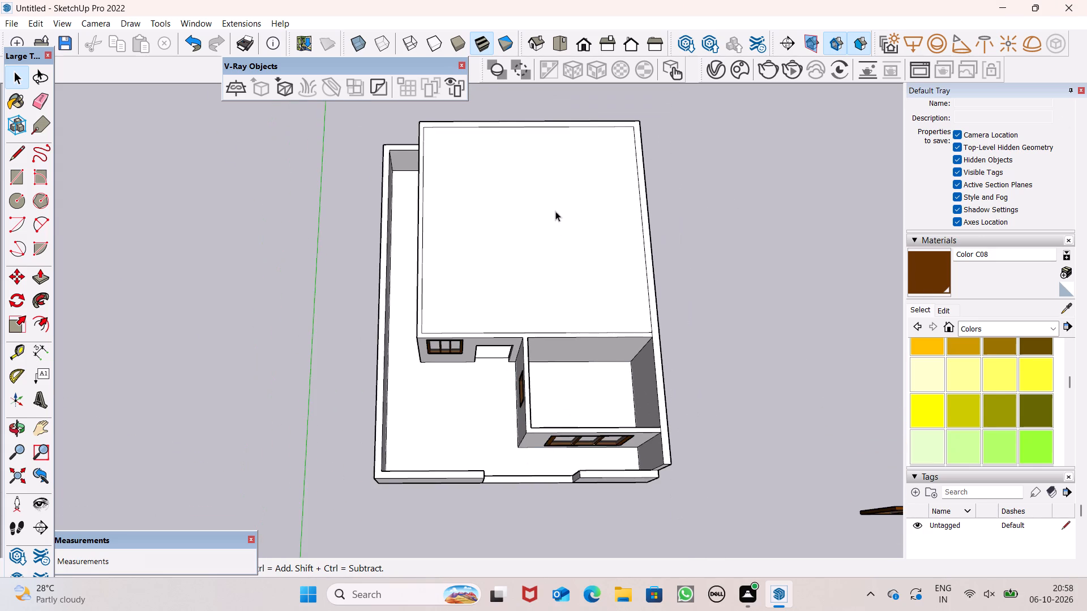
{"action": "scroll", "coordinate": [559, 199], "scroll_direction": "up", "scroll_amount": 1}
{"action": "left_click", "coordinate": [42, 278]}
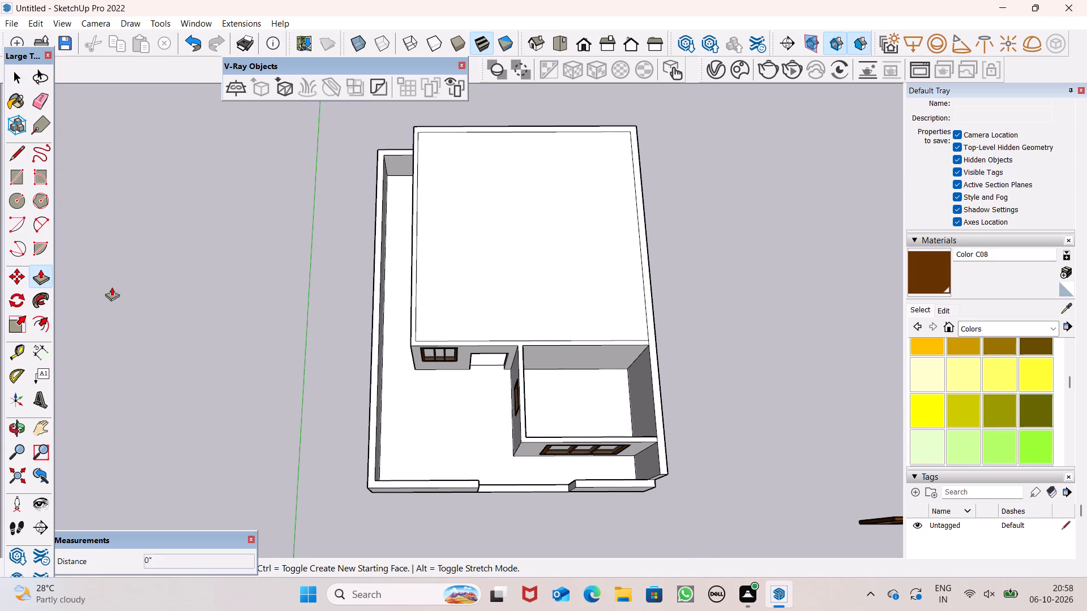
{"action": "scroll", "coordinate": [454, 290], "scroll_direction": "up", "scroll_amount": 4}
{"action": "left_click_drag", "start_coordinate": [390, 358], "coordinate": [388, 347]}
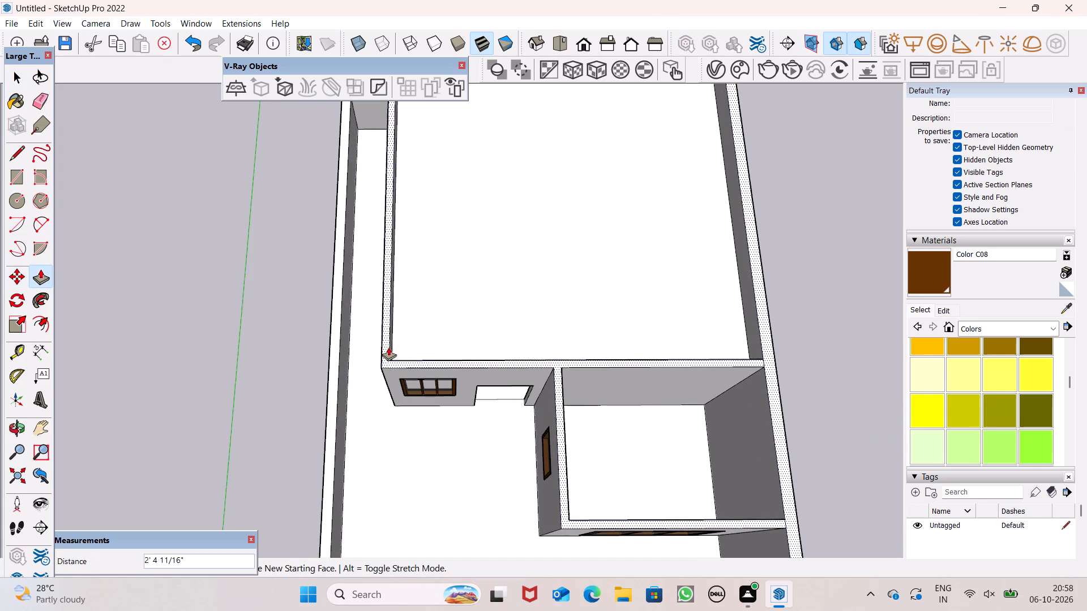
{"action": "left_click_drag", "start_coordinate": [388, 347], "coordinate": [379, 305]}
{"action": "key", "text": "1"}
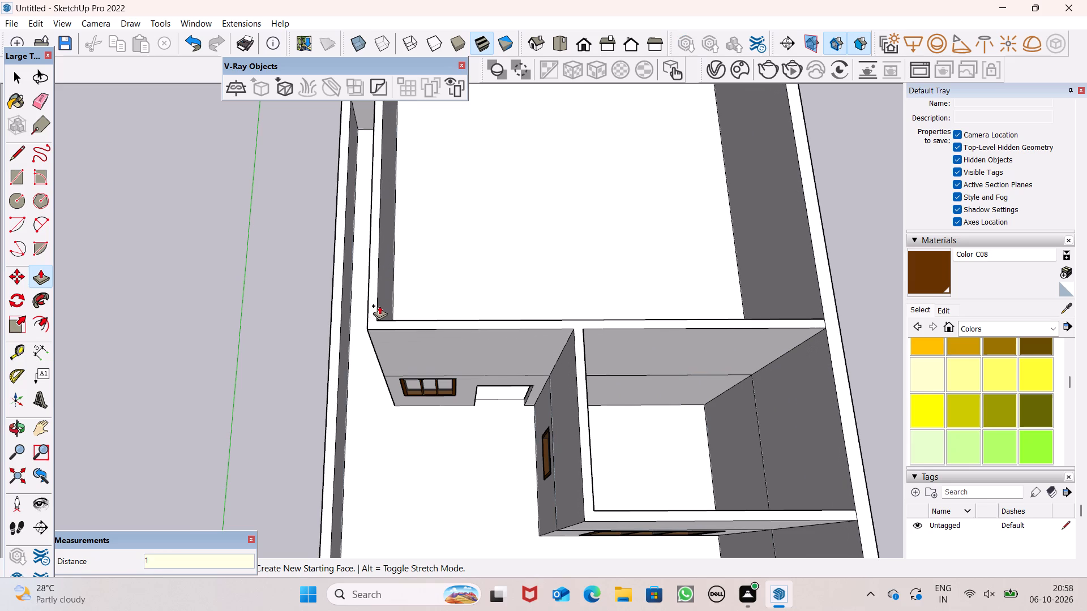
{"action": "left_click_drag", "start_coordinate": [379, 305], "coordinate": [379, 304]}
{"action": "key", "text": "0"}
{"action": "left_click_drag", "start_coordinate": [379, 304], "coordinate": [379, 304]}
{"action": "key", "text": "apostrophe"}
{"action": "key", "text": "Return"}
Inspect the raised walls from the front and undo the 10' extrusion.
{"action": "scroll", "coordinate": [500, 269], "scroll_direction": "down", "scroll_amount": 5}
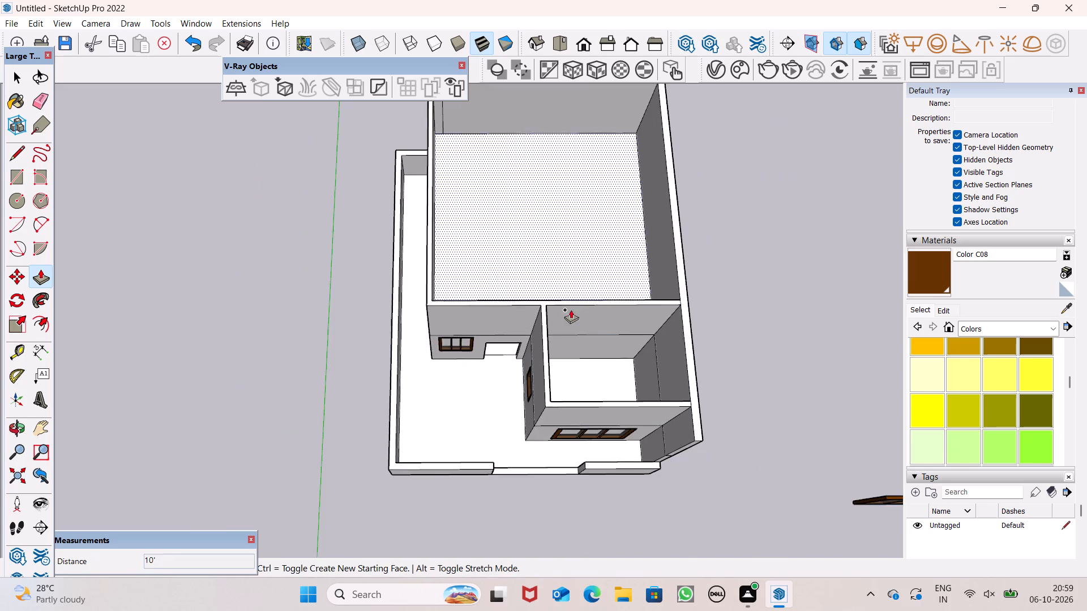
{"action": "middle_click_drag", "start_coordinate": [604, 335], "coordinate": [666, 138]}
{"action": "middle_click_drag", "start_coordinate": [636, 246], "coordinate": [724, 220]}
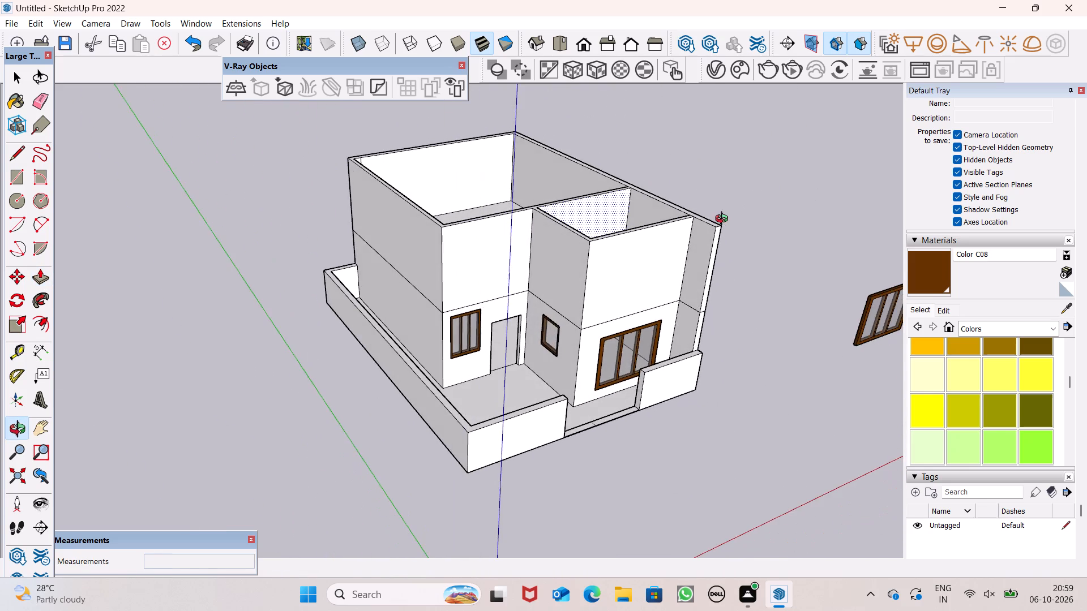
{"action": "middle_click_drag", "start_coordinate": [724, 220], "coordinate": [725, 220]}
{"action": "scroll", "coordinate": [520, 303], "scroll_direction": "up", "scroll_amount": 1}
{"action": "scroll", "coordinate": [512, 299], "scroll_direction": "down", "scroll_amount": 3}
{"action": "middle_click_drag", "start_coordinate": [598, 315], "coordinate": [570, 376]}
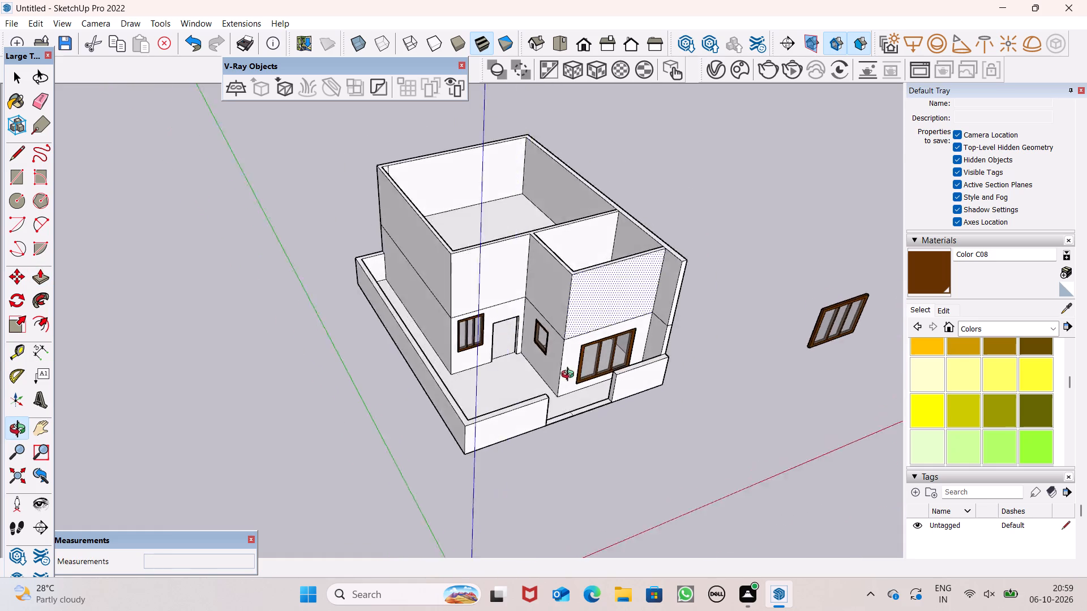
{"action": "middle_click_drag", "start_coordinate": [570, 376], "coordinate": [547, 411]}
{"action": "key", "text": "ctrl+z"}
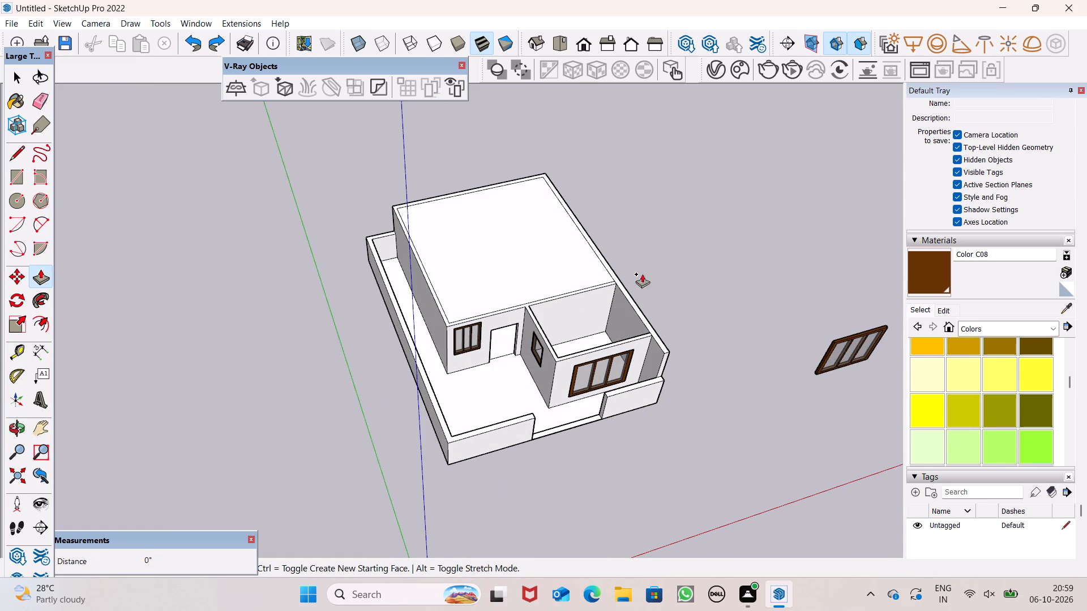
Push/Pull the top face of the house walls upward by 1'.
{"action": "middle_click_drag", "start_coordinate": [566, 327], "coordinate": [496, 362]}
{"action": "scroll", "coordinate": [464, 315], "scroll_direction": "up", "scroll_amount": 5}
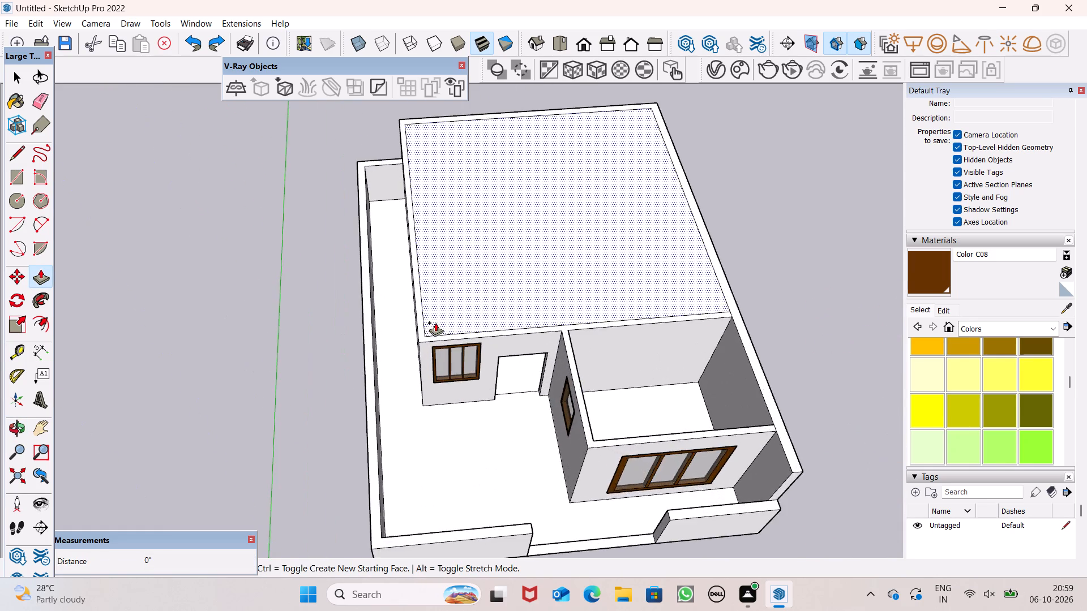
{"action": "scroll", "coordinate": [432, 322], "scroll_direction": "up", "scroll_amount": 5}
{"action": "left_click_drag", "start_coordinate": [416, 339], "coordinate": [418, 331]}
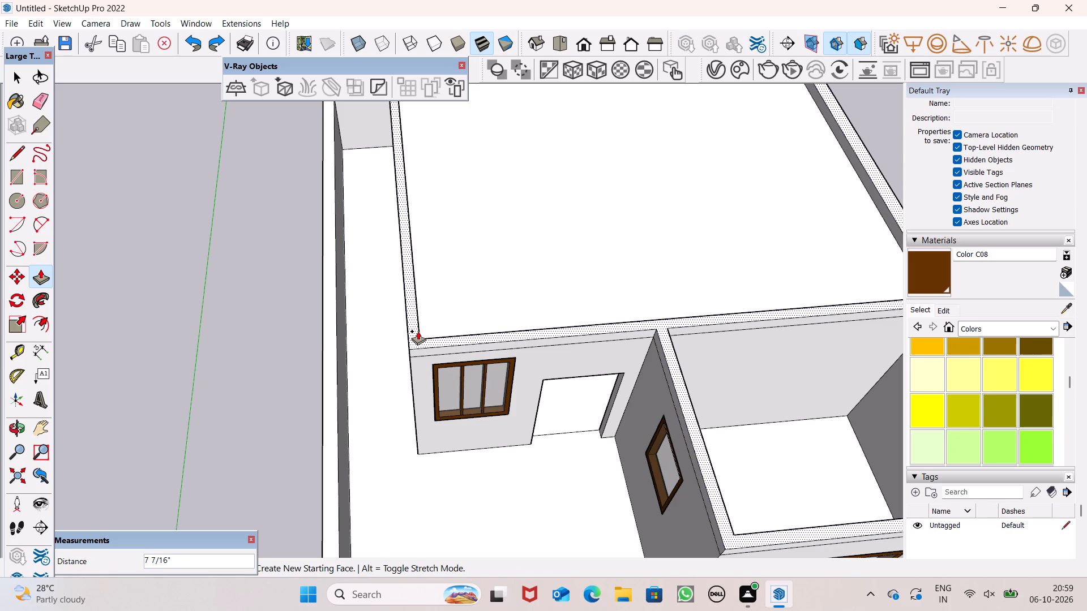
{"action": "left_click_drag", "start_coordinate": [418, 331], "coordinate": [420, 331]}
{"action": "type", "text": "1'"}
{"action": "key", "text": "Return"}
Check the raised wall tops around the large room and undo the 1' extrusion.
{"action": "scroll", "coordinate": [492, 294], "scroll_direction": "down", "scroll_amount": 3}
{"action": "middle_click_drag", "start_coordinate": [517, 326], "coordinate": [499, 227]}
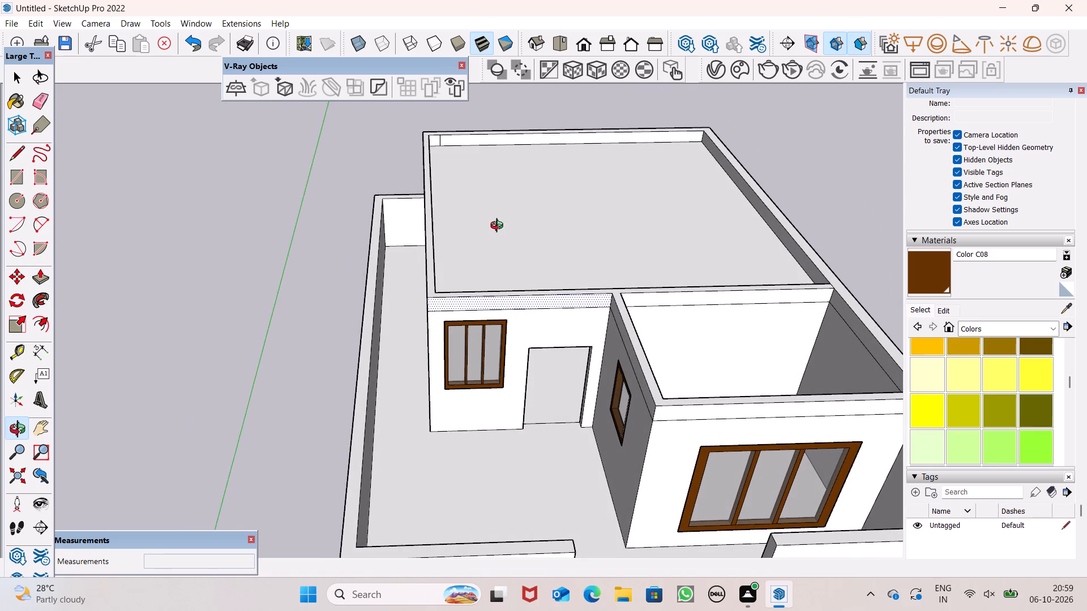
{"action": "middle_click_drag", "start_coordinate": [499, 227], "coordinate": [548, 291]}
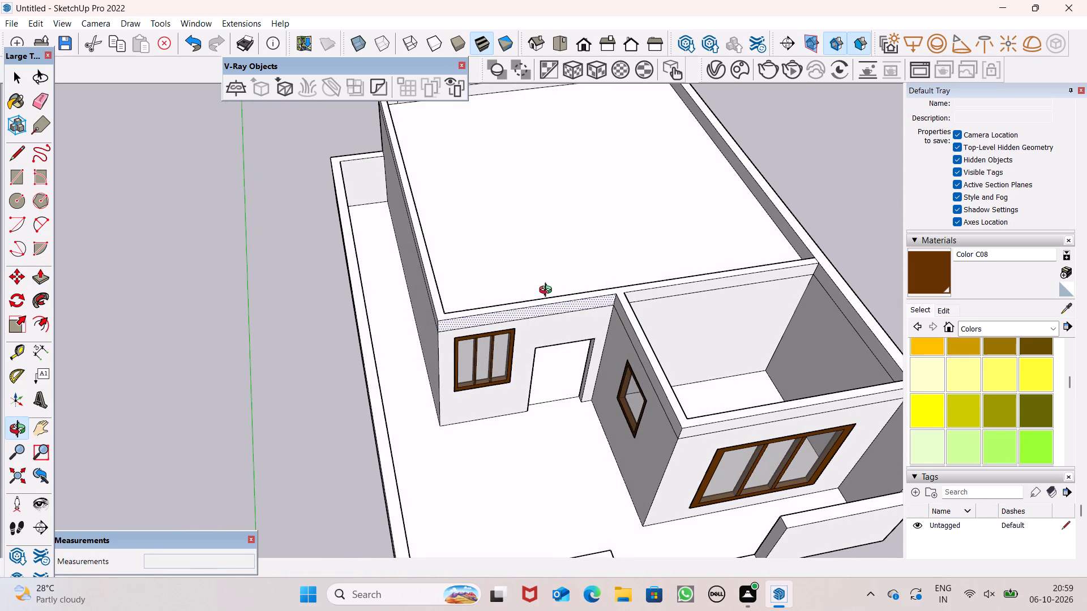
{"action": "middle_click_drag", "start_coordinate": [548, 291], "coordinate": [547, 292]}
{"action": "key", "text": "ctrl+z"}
Push/Pull the top face of the house walls upward by 9" to form a slab-height band.
{"action": "middle_click_drag", "start_coordinate": [545, 326], "coordinate": [452, 358]}
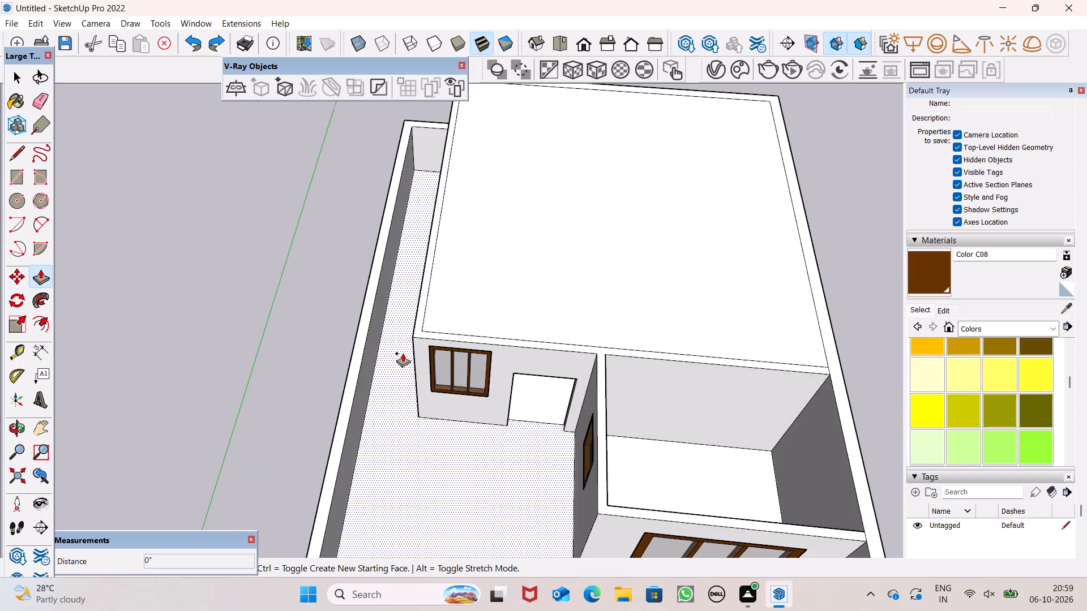
{"action": "scroll", "coordinate": [433, 322], "scroll_direction": "up", "scroll_amount": 5}
{"action": "left_click_drag", "start_coordinate": [412, 336], "coordinate": [416, 330]}
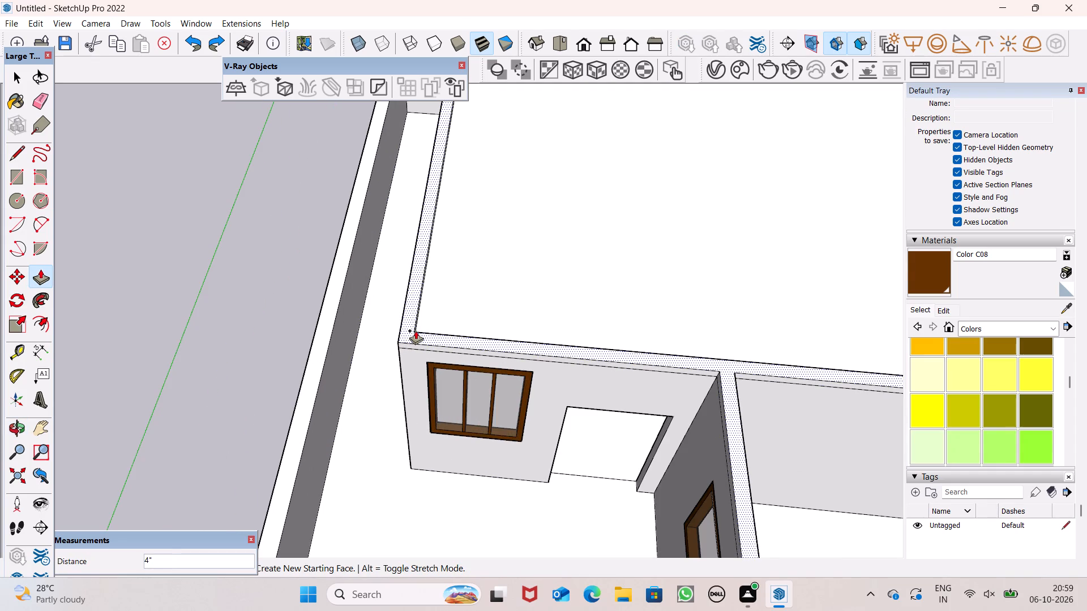
{"action": "left_click_drag", "start_coordinate": [416, 330], "coordinate": [417, 330]}
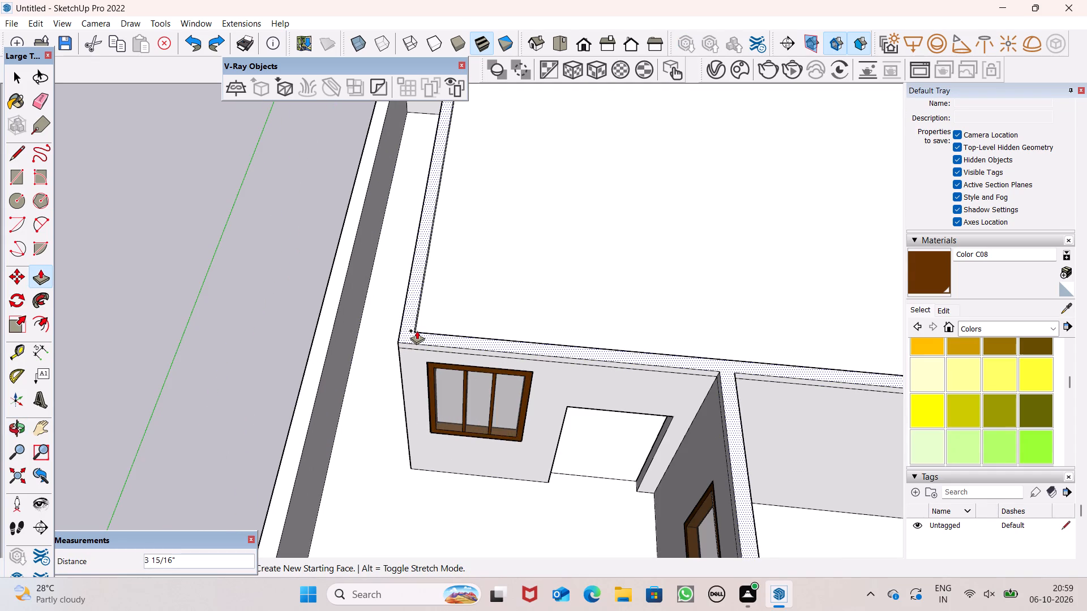
{"action": "left_click_drag", "start_coordinate": [417, 330], "coordinate": [418, 330]}
{"action": "key", "text": "9"}
{"action": "key", "text": "shift+quotedbl"}
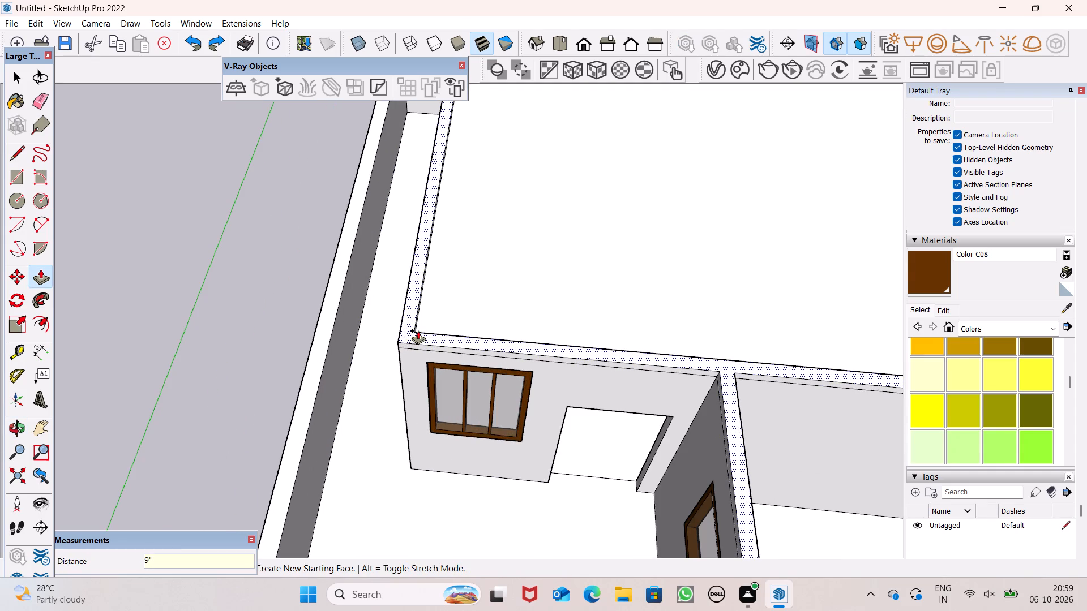
{"action": "left_click_drag", "start_coordinate": [418, 330], "coordinate": [419, 332]}
{"action": "key", "text": "Return"}
Push/Pull the top face of the house walls upward by a further 10' for the upper storey.
{"action": "left_click_drag", "start_coordinate": [413, 324], "coordinate": [425, 302]}
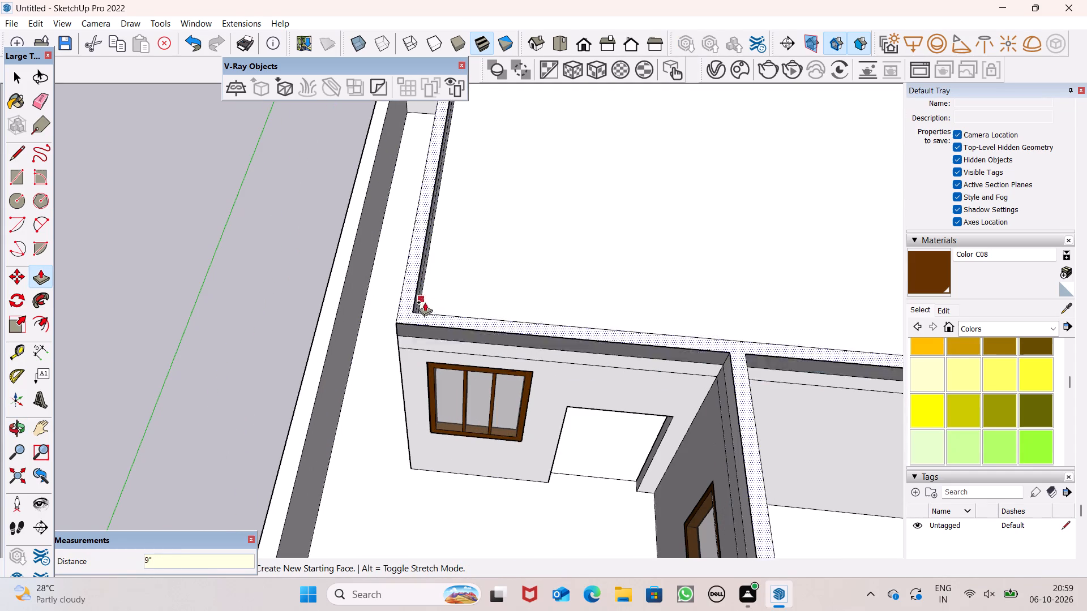
{"action": "left_click_drag", "start_coordinate": [425, 302], "coordinate": [446, 277]}
{"action": "type", "text": "10"}
{"action": "key", "text": "apostrophe"}
{"action": "key", "text": "Return"}
{"action": "scroll", "coordinate": [473, 253], "scroll_direction": "down", "scroll_amount": 14}
{"action": "middle_click_drag", "start_coordinate": [592, 322], "coordinate": [639, 248]}
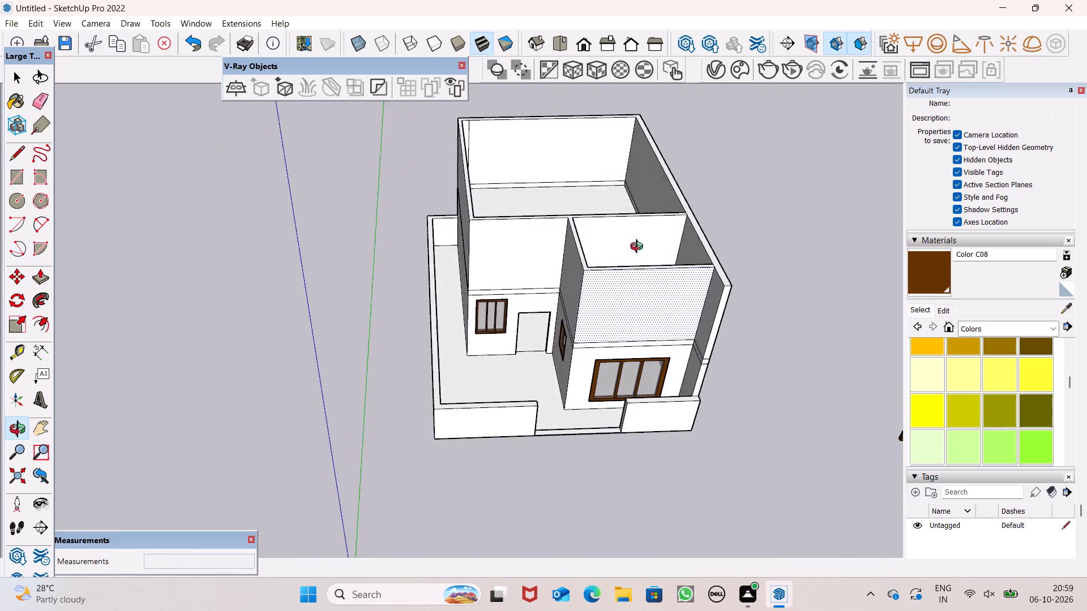
{"action": "middle_click_drag", "start_coordinate": [639, 248], "coordinate": [647, 236]}
{"action": "scroll", "coordinate": [630, 268], "scroll_direction": "up", "scroll_amount": 1}
{"action": "middle_click_drag", "start_coordinate": [639, 274], "coordinate": [660, 382]}
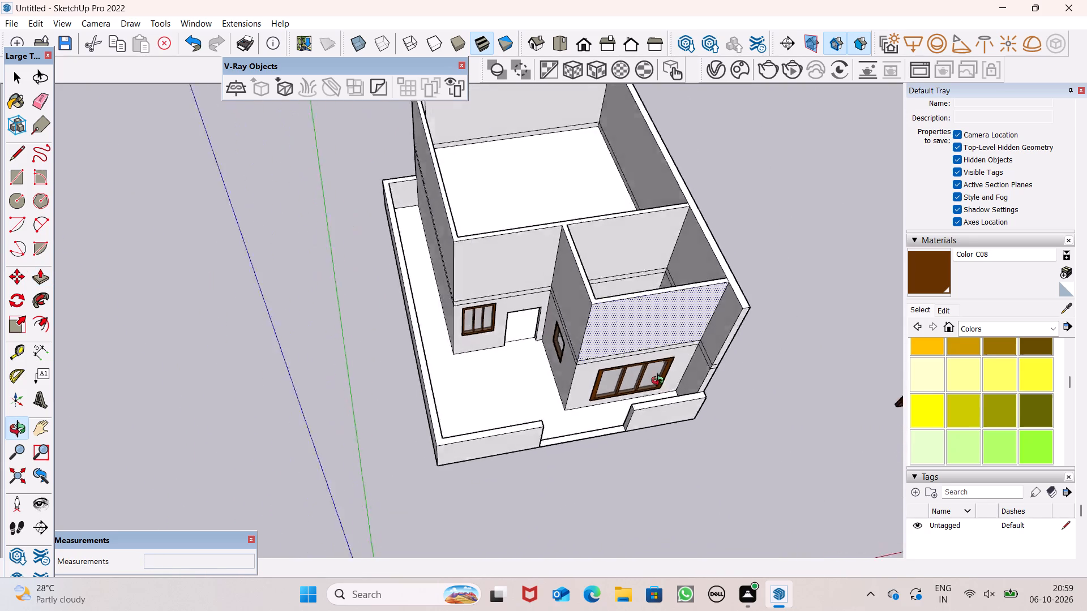
{"action": "middle_click_drag", "start_coordinate": [660, 382], "coordinate": [506, 454]}
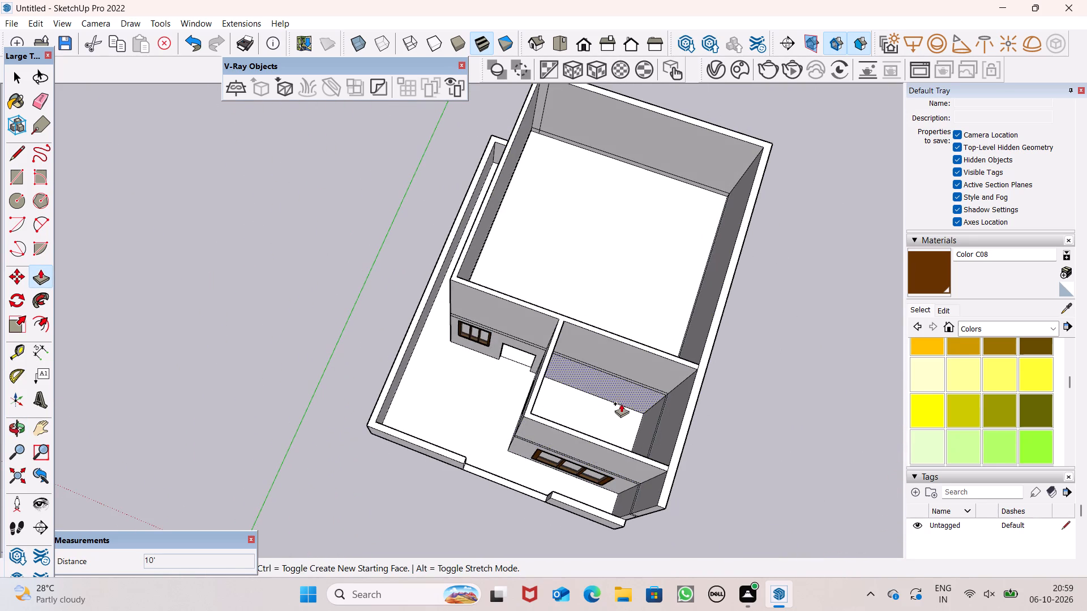
{"action": "key", "text": "space"}
Draw a rectangle about 8' 11" tall on the small front room's lower back wall, with its base on the floor edge.
{"action": "middle_click_drag", "start_coordinate": [658, 439], "coordinate": [677, 478]}
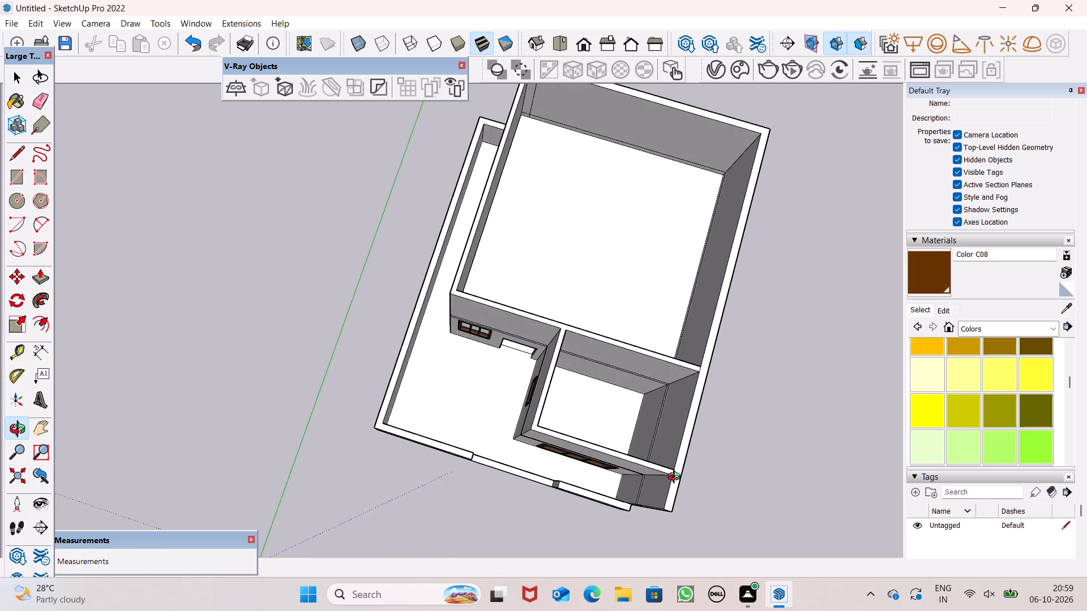
{"action": "middle_click_drag", "start_coordinate": [677, 478], "coordinate": [691, 458]}
{"action": "scroll", "coordinate": [646, 404], "scroll_direction": "up", "scroll_amount": 7}
{"action": "middle_click_drag", "start_coordinate": [643, 412], "coordinate": [698, 383]}
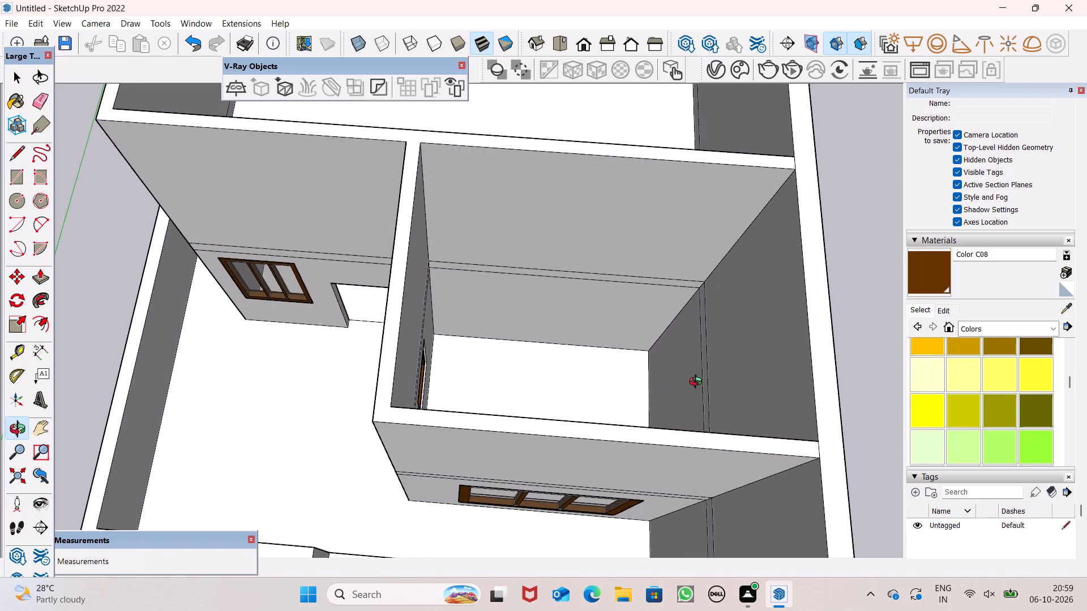
{"action": "middle_click_drag", "start_coordinate": [698, 383], "coordinate": [698, 382]}
{"action": "scroll", "coordinate": [609, 363], "scroll_direction": "up", "scroll_amount": 1}
{"action": "middle_click_drag", "start_coordinate": [609, 367], "coordinate": [636, 360]}
{"action": "scroll", "coordinate": [644, 368], "scroll_direction": "up", "scroll_amount": 3}
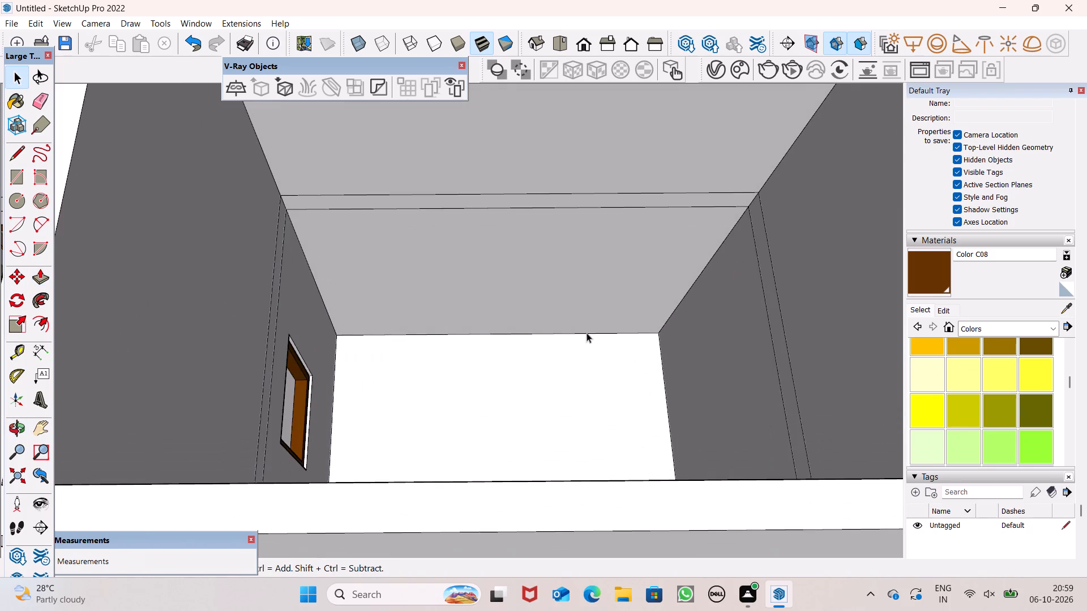
{"action": "scroll", "coordinate": [451, 318], "scroll_direction": "down", "scroll_amount": 2}
{"action": "left_click", "coordinate": [18, 182]}
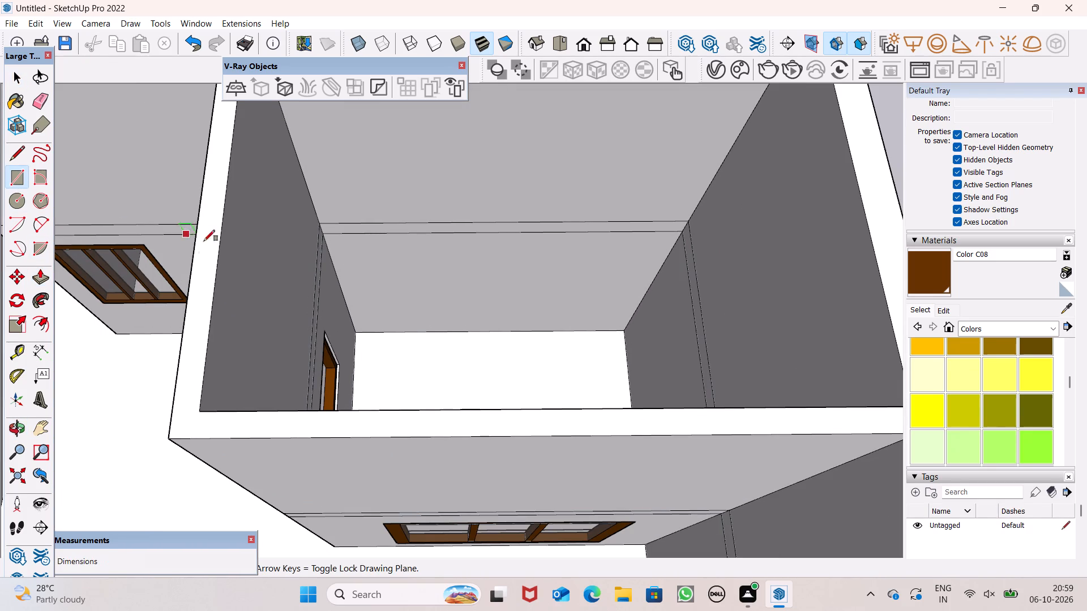
{"action": "scroll", "coordinate": [530, 317], "scroll_direction": "up", "scroll_amount": 5}
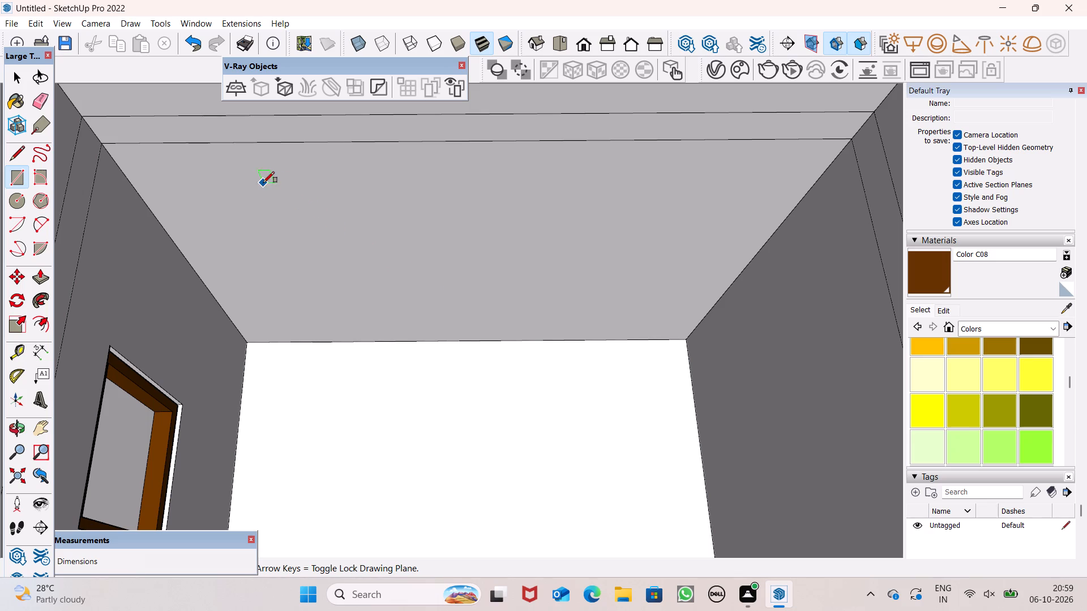
{"action": "left_click", "coordinate": [251, 177]}
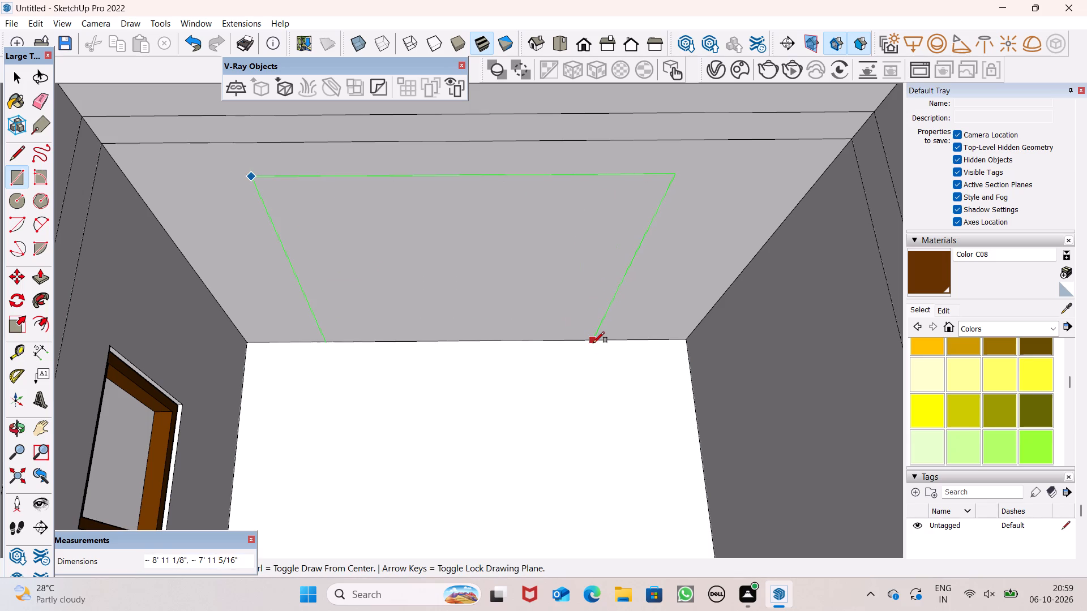
{"action": "left_click", "coordinate": [605, 341]}
{"action": "key", "text": "space"}
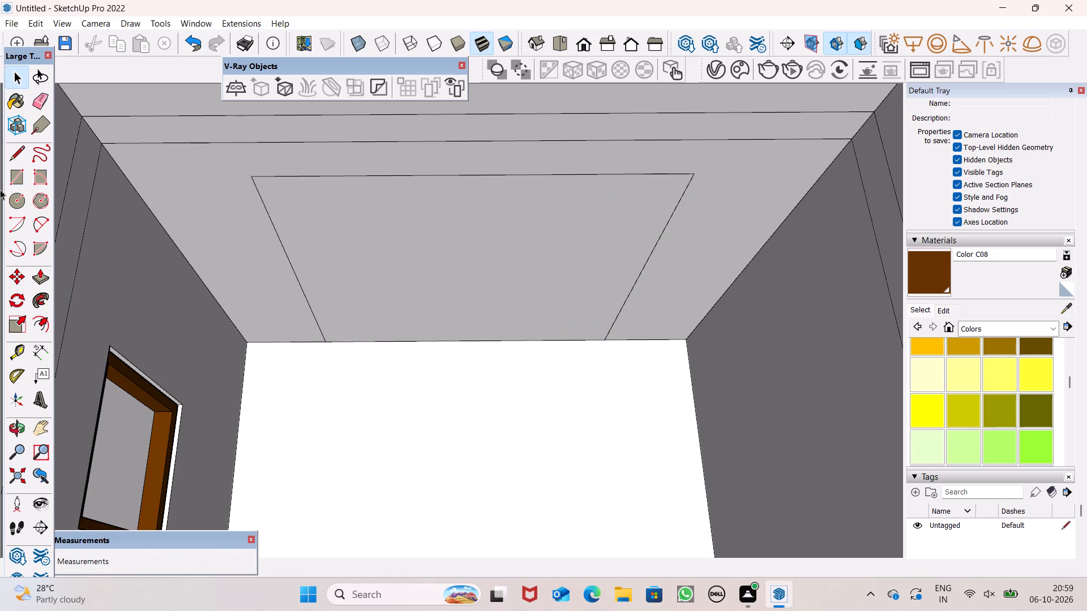
Push/Pull the rectangle through the small room's lower back wall to cut an opening into the large room.
{"action": "left_click", "coordinate": [44, 277]}
{"action": "left_click_drag", "start_coordinate": [397, 329], "coordinate": [397, 328]}
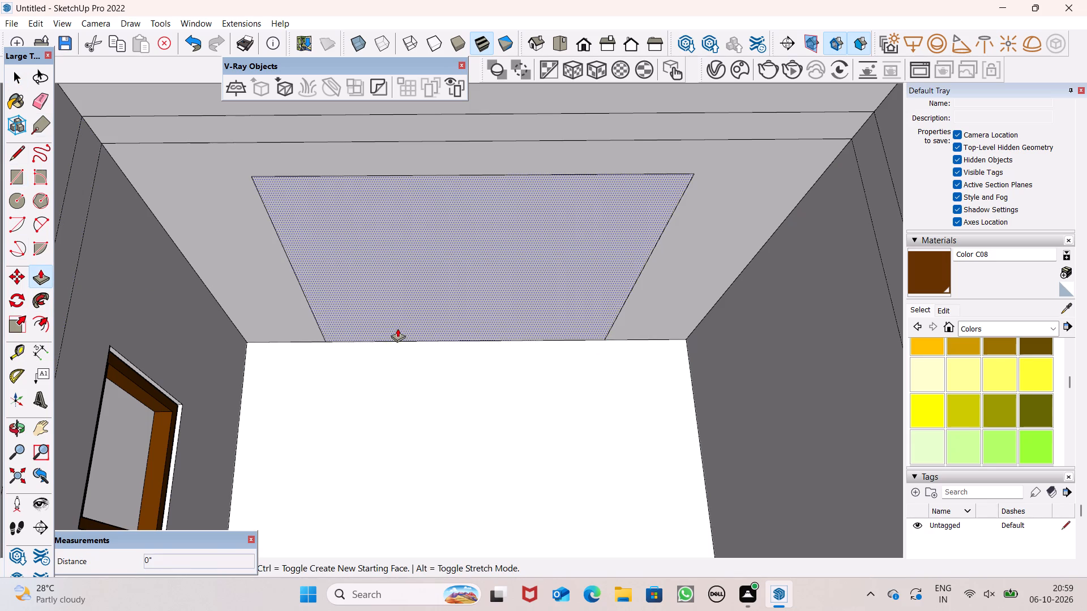
{"action": "left_click_drag", "start_coordinate": [397, 328], "coordinate": [440, 313]}
{"action": "key", "text": "space"}
Examine the two-storey house from the front and from above, including the opening in the small room's back wall.
{"action": "scroll", "coordinate": [521, 358], "scroll_direction": "down", "scroll_amount": 5}
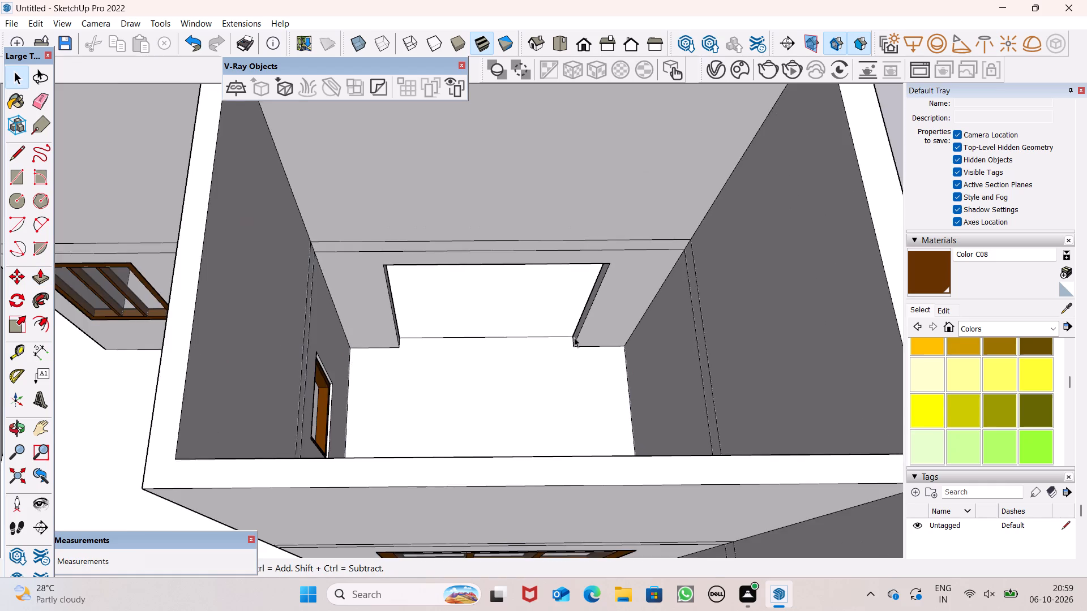
{"action": "scroll", "coordinate": [575, 335], "scroll_direction": "down", "scroll_amount": 4}
{"action": "middle_click_drag", "start_coordinate": [602, 354], "coordinate": [617, 45]}
{"action": "scroll", "coordinate": [606, 182], "scroll_direction": "down", "scroll_amount": 4}
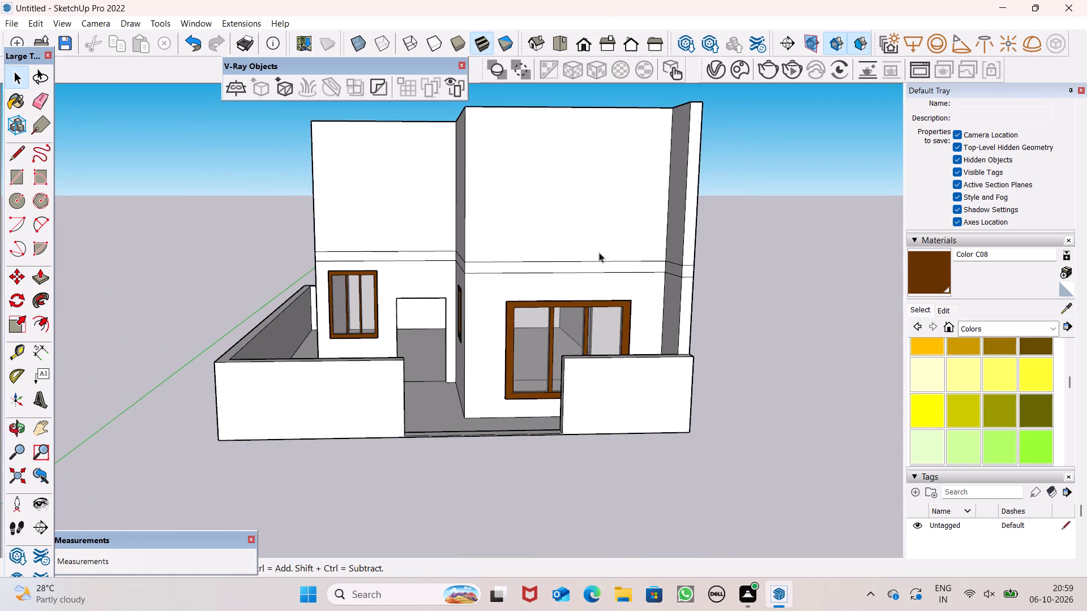
{"action": "middle_click_drag", "start_coordinate": [598, 253], "coordinate": [619, 340]}
{"action": "scroll", "coordinate": [627, 303], "scroll_direction": "down", "scroll_amount": 4}
{"action": "middle_click_drag", "start_coordinate": [636, 299], "coordinate": [596, 551]}
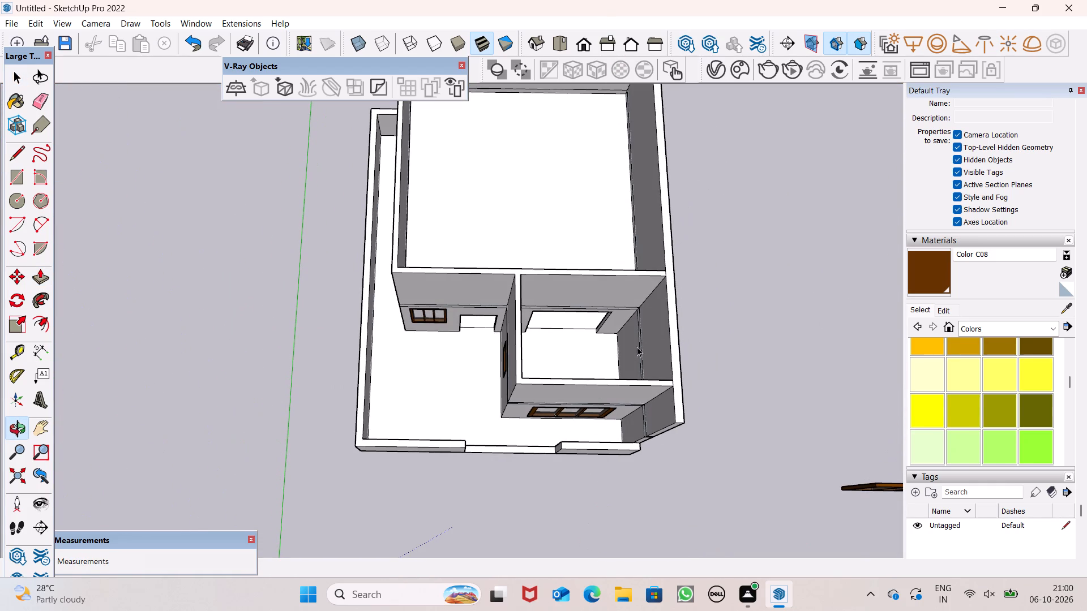
{"action": "scroll", "coordinate": [639, 291], "scroll_direction": "up", "scroll_amount": 4}
{"action": "middle_click_drag", "start_coordinate": [623, 290], "coordinate": [627, 222]}
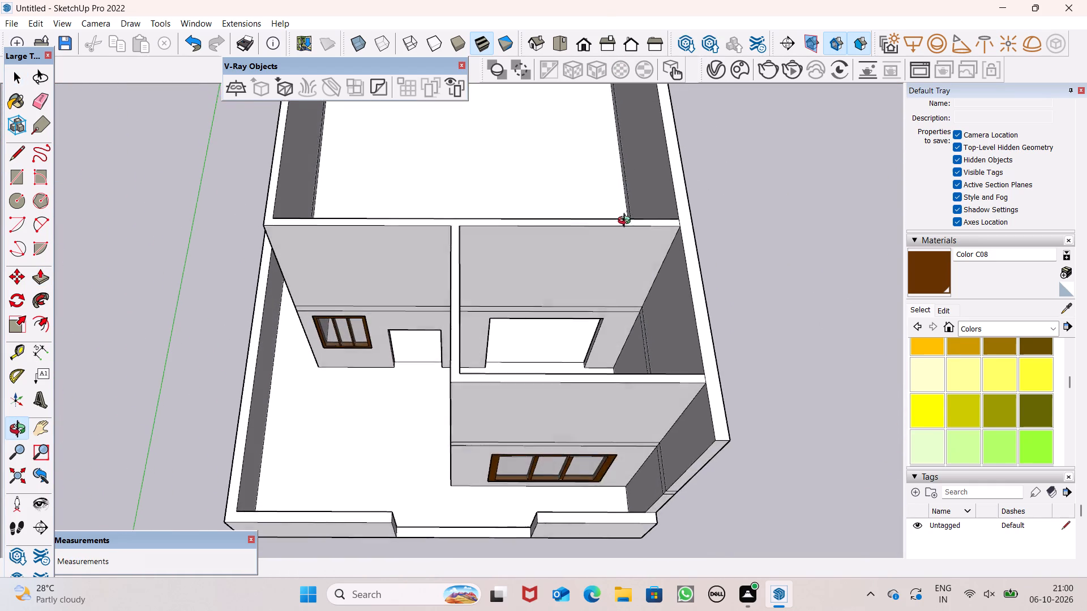
{"action": "middle_click_drag", "start_coordinate": [627, 222], "coordinate": [627, 216]}
{"action": "scroll", "coordinate": [639, 266], "scroll_direction": "up", "scroll_amount": 3}
Draw a rectangle about 8' 6" tall by 7' 10" wide on the small room's upper back wall, based on the storey line.
{"action": "left_click", "coordinate": [12, 169]}
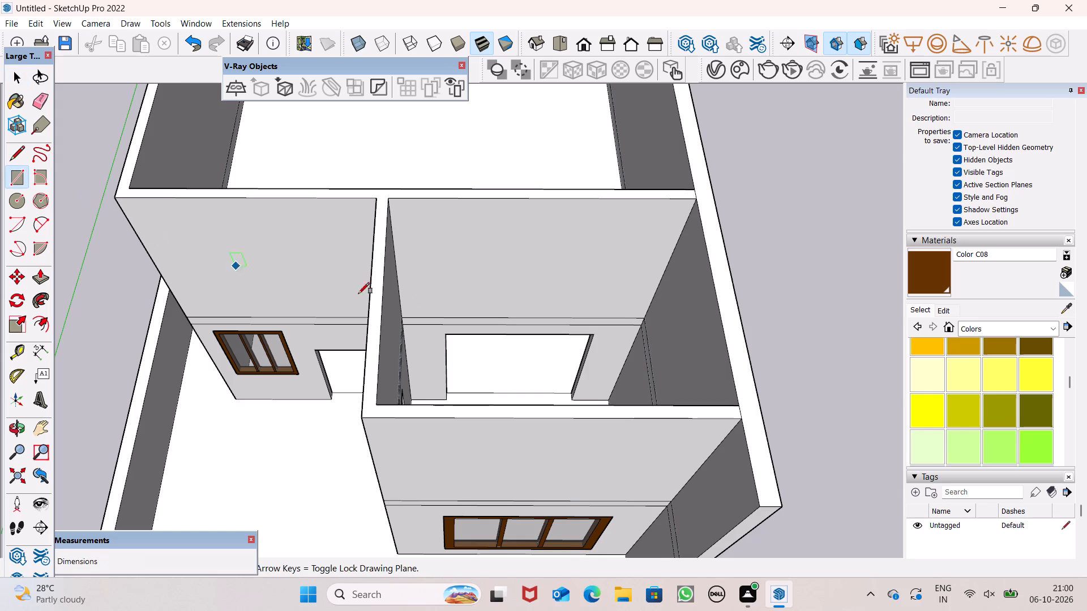
{"action": "scroll", "coordinate": [493, 305], "scroll_direction": "up", "scroll_amount": 2}
{"action": "middle_click_drag", "start_coordinate": [500, 305], "coordinate": [487, 277]}
{"action": "scroll", "coordinate": [482, 261], "scroll_direction": "up", "scroll_amount": 3}
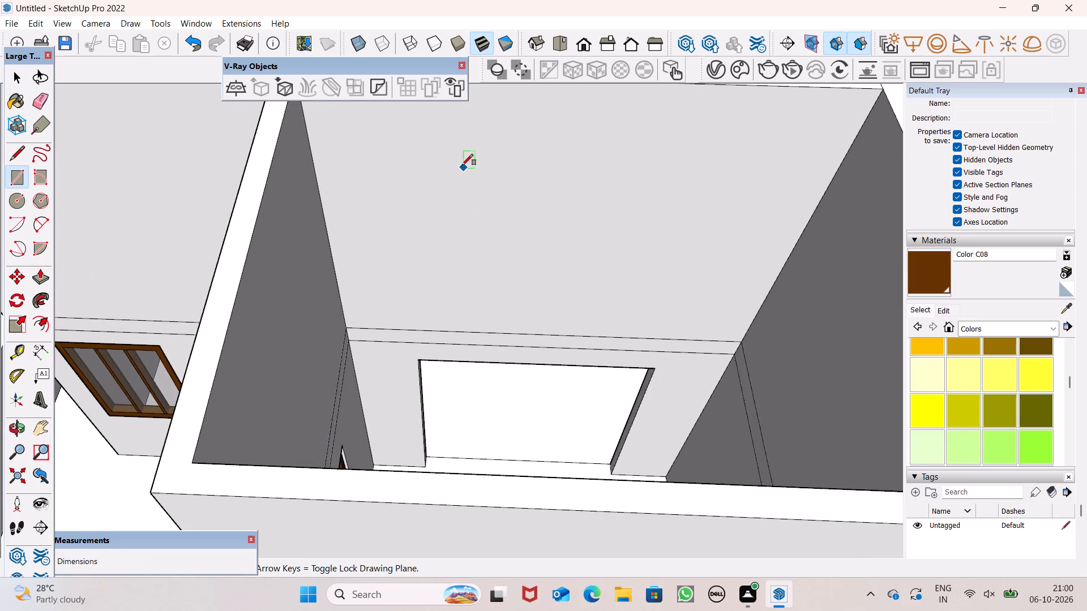
{"action": "scroll", "coordinate": [472, 215], "scroll_direction": "down", "scroll_amount": 3}
{"action": "middle_click_drag", "start_coordinate": [514, 244], "coordinate": [522, 226]}
{"action": "scroll", "coordinate": [551, 241], "scroll_direction": "down", "scroll_amount": 3}
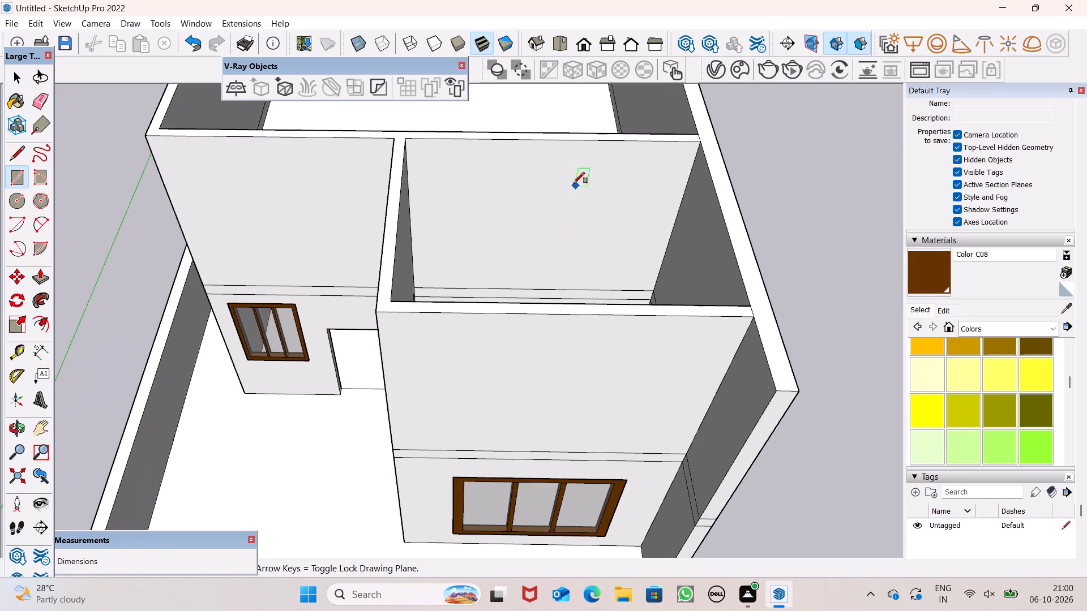
{"action": "scroll", "coordinate": [562, 176], "scroll_direction": "up", "scroll_amount": 2}
{"action": "scroll", "coordinate": [478, 177], "scroll_direction": "up", "scroll_amount": 2}
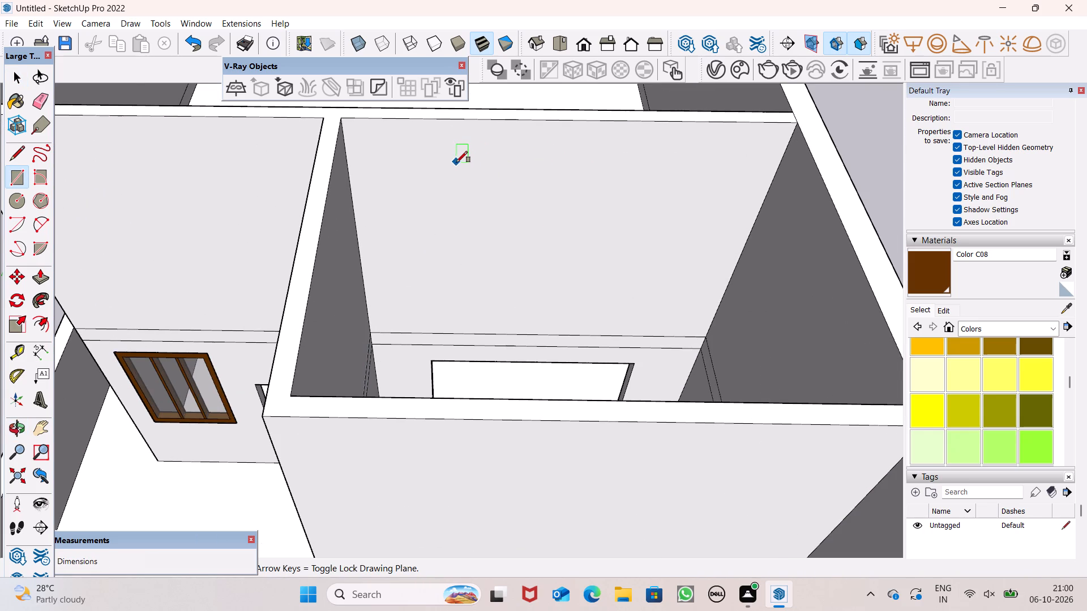
{"action": "left_click", "coordinate": [449, 161]}
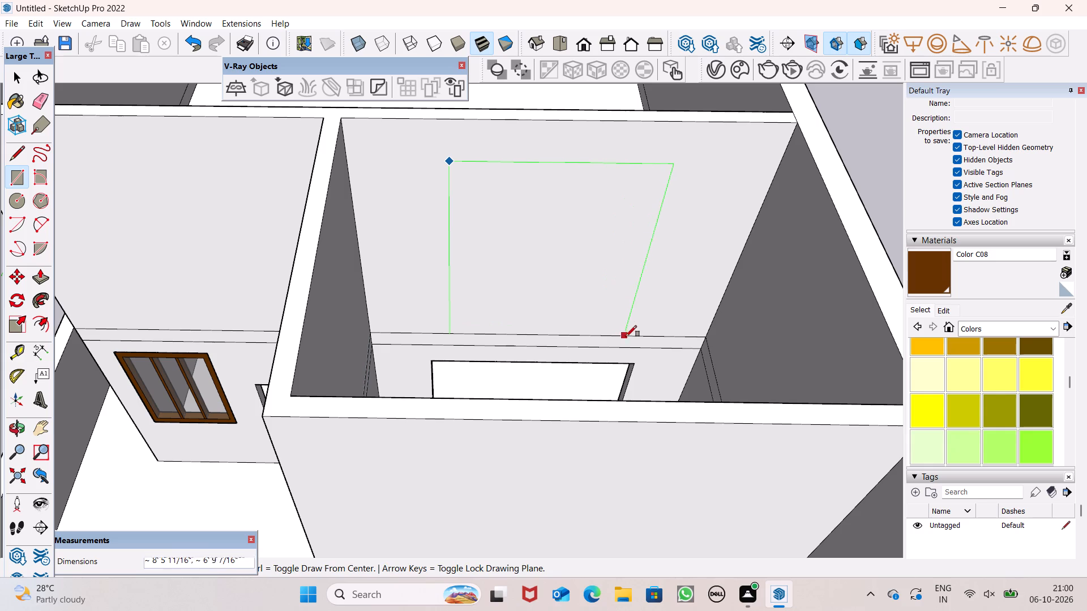
{"action": "left_click", "coordinate": [651, 333]}
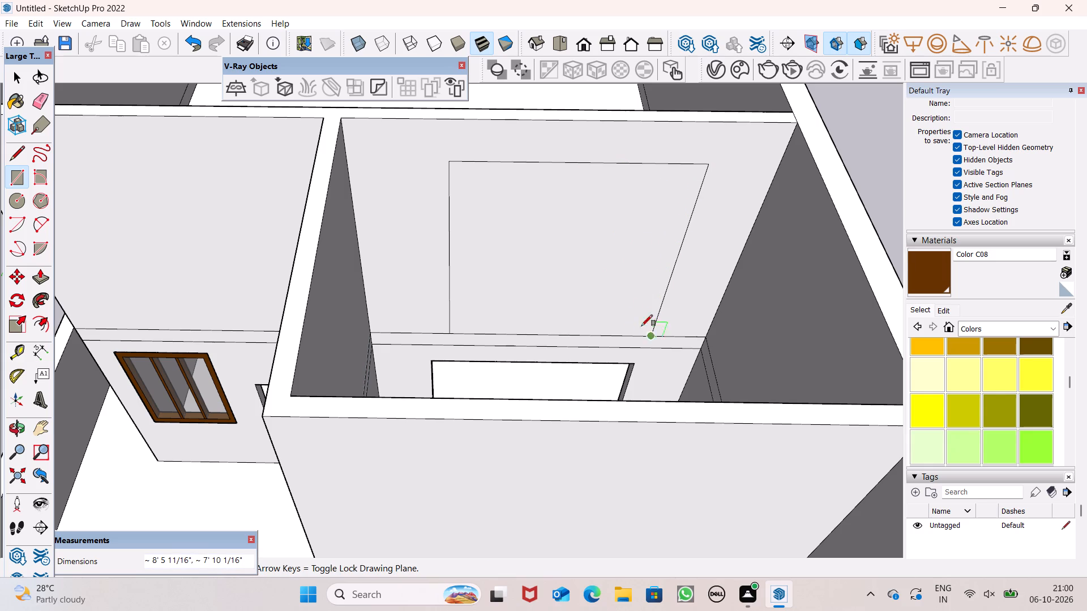
Move the upper rectangle with its edges sideways along the storey line, closer to the large room's doorway side, and deselect it.
{"action": "left_click", "coordinate": [45, 279]}
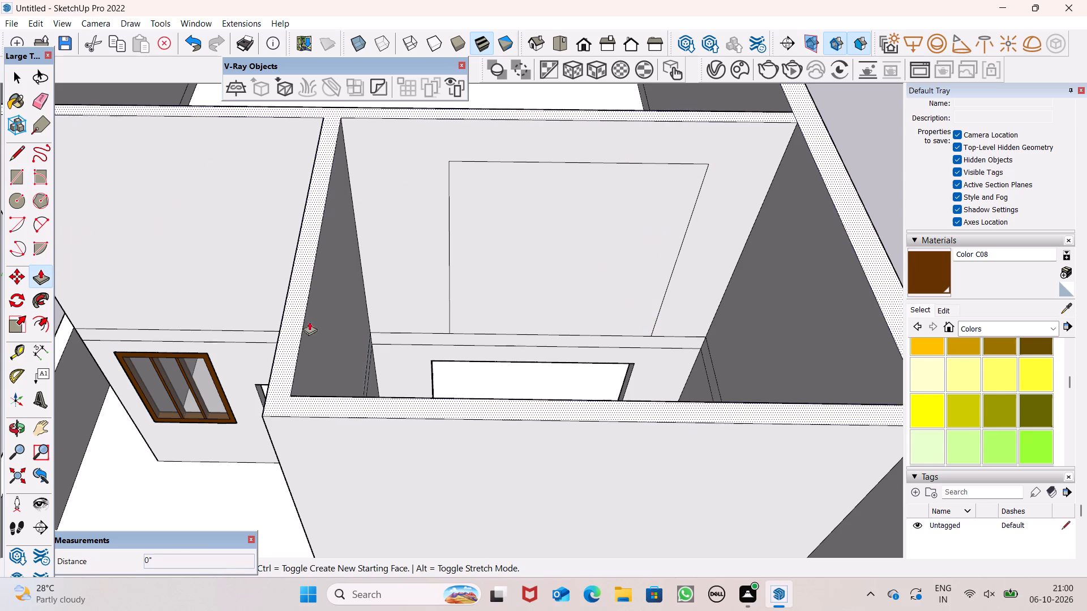
{"action": "key", "text": "space"}
{"action": "double_click", "coordinate": [606, 302]}
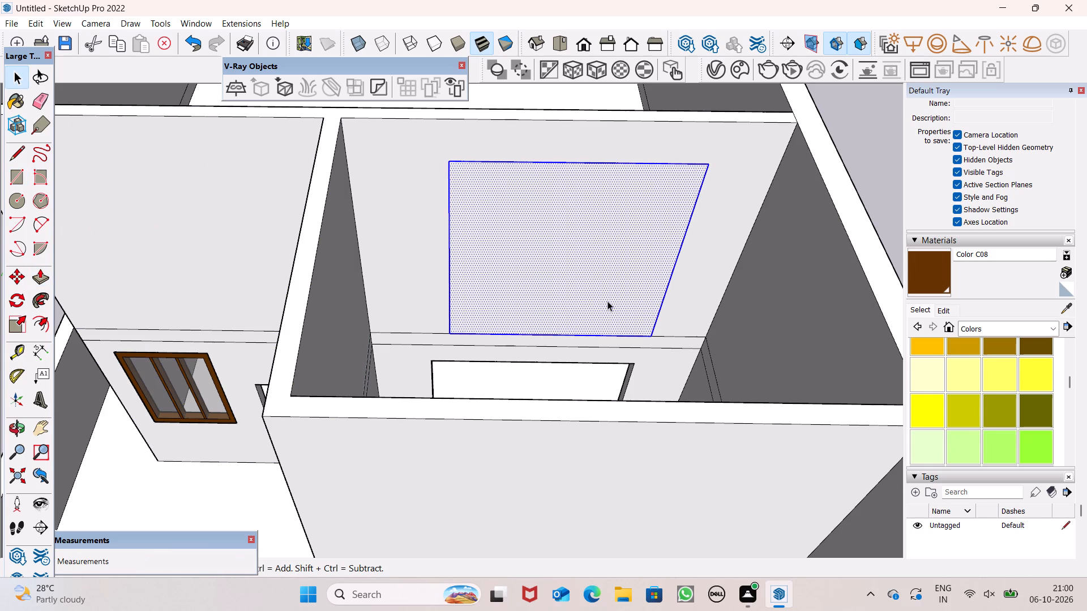
{"action": "key", "text": "m"}
{"action": "key", "text": "Return"}
{"action": "left_click_drag", "start_coordinate": [606, 302], "coordinate": [602, 297]}
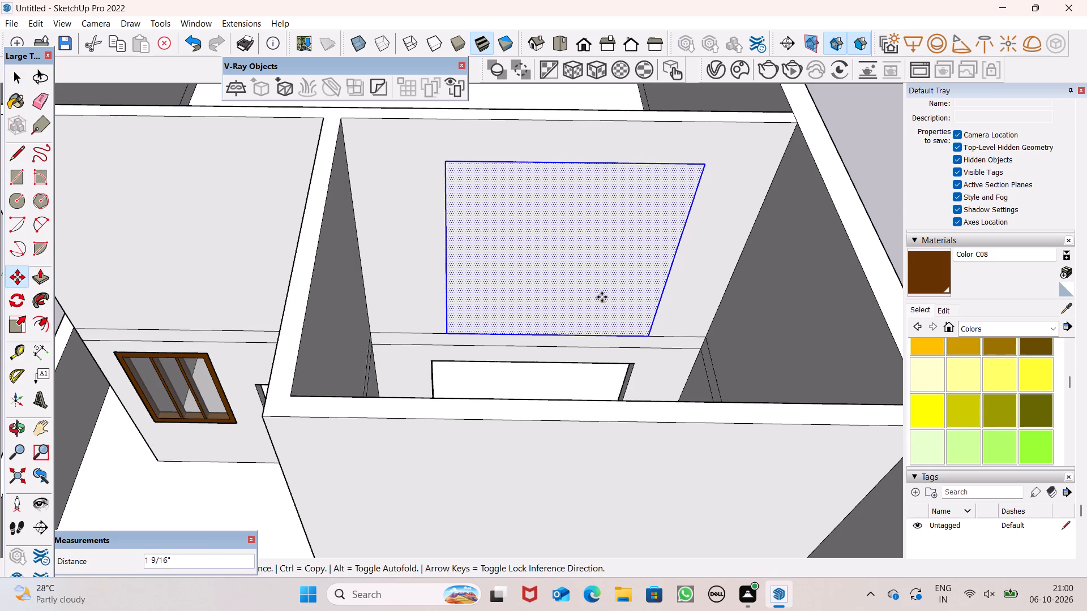
{"action": "left_click_drag", "start_coordinate": [602, 297], "coordinate": [589, 294]}
{"action": "key", "text": "space"}
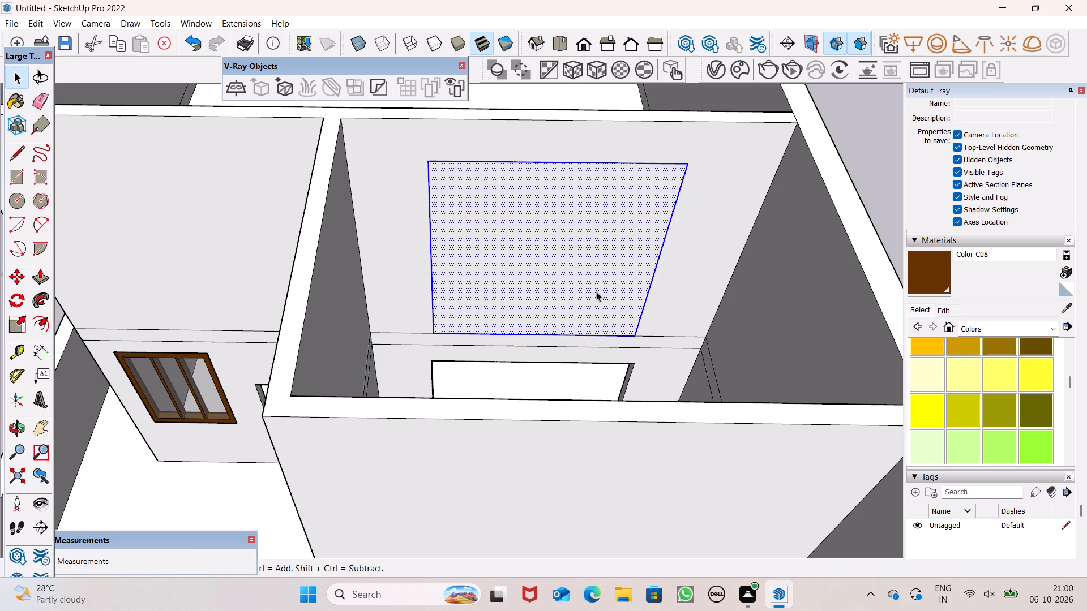
{"action": "key", "text": "space"}
{"action": "scroll", "coordinate": [597, 300], "scroll_direction": "down", "scroll_amount": 7}
{"action": "left_click", "coordinate": [787, 245]}
{"action": "scroll", "coordinate": [643, 263], "scroll_direction": "up", "scroll_amount": 1}
{"action": "scroll", "coordinate": [643, 263], "scroll_direction": "down", "scroll_amount": 1}
{"action": "scroll", "coordinate": [643, 263], "scroll_direction": "up", "scroll_amount": 1}
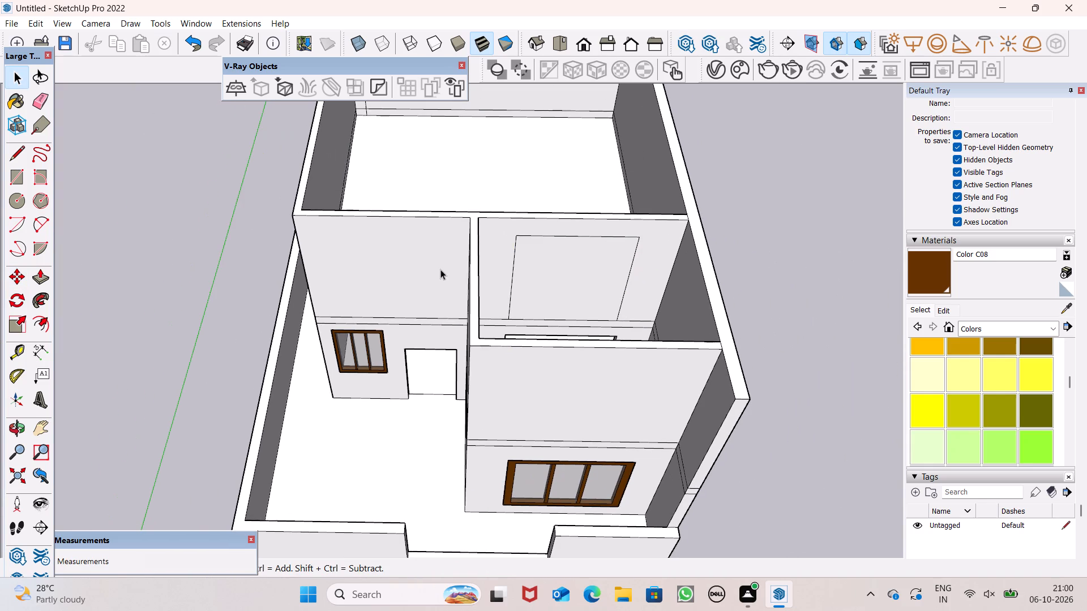
Push/Pull the rectangle on the small room's upper back wall 6" through the wall to cut an opening.
{"action": "left_click", "coordinate": [37, 279]}
{"action": "scroll", "coordinate": [489, 281], "scroll_direction": "up", "scroll_amount": 1}
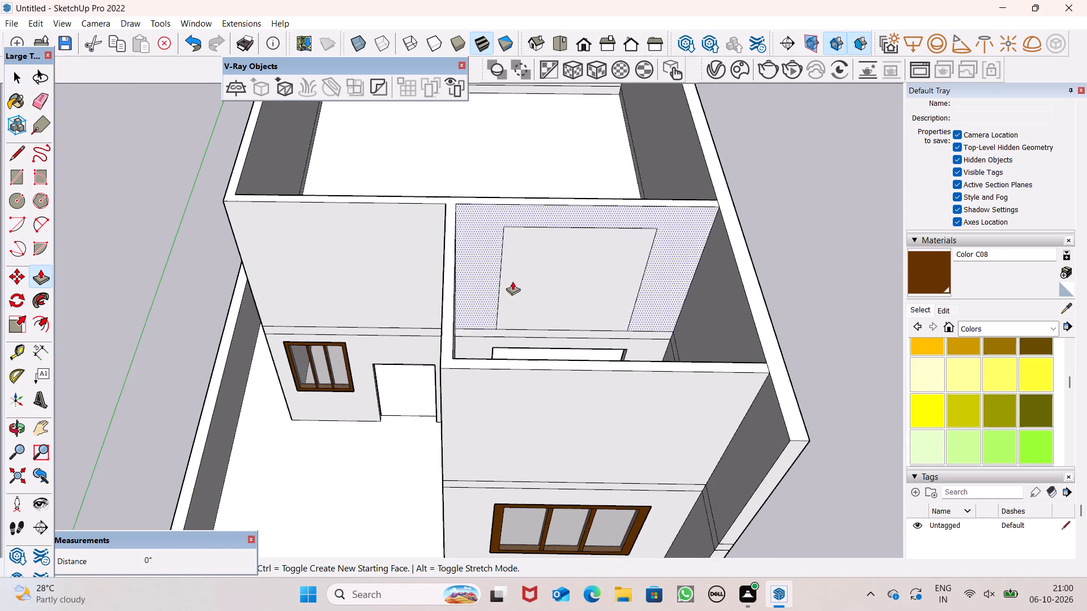
{"action": "scroll", "coordinate": [512, 281], "scroll_direction": "up", "scroll_amount": 3}
{"action": "left_click_drag", "start_coordinate": [563, 311], "coordinate": [581, 303]}
{"action": "scroll", "coordinate": [629, 304], "scroll_direction": "down", "scroll_amount": 6}
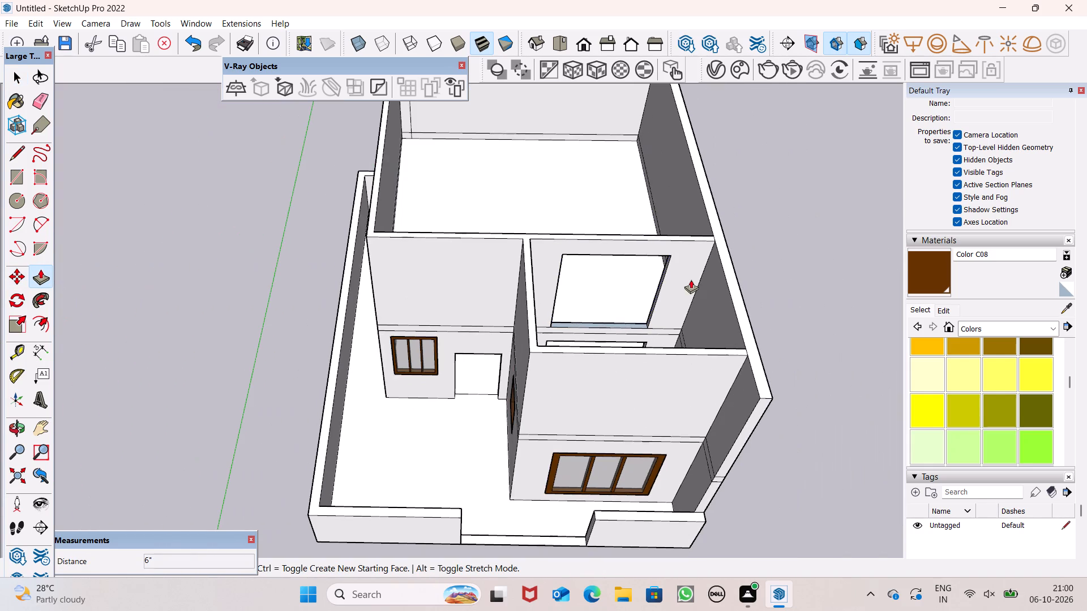
{"action": "key", "text": "space"}
Examine the house from above and from the front corner, including both stacked openings and the entrance side.
{"action": "middle_click_drag", "start_coordinate": [681, 295], "coordinate": [748, 365]}
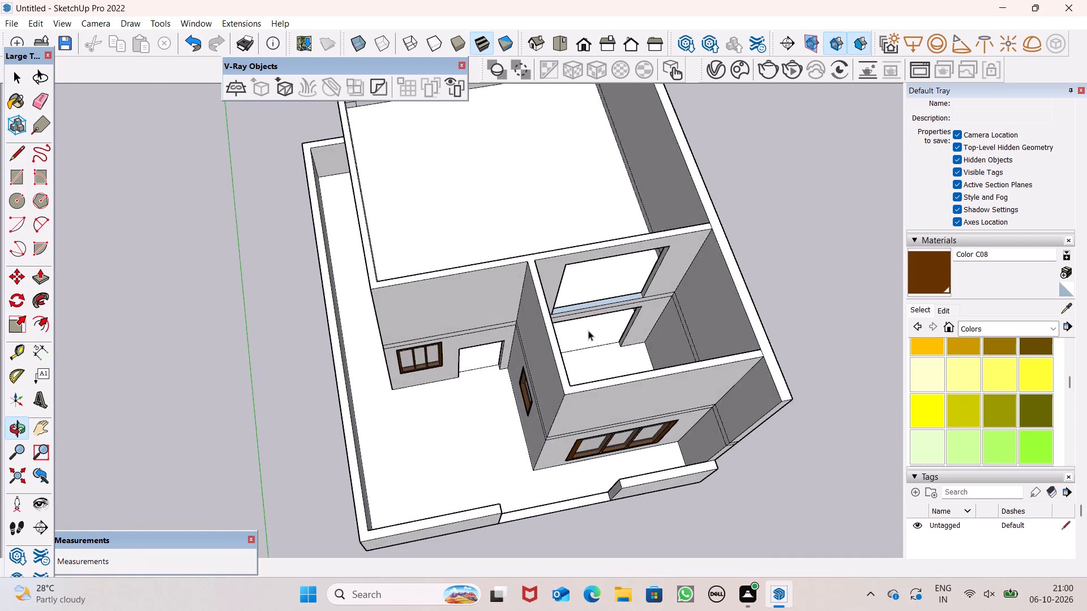
{"action": "scroll", "coordinate": [588, 330], "scroll_direction": "down", "scroll_amount": 1}
{"action": "scroll", "coordinate": [588, 330], "scroll_direction": "up", "scroll_amount": 14}
{"action": "scroll", "coordinate": [687, 269], "scroll_direction": "down", "scroll_amount": 14}
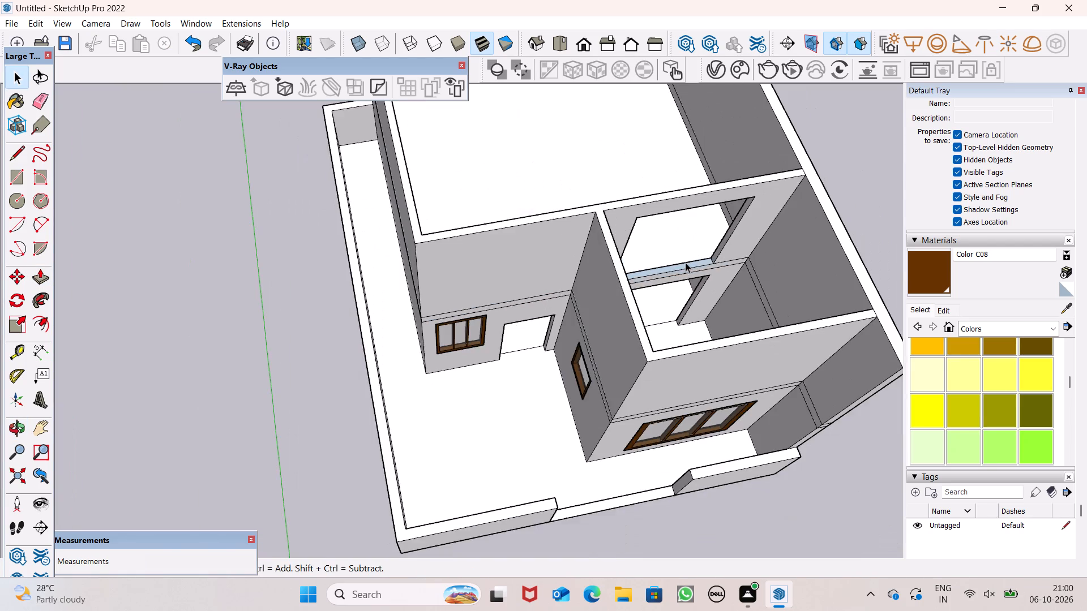
{"action": "scroll", "coordinate": [686, 263], "scroll_direction": "down", "scroll_amount": 3}
{"action": "middle_click_drag", "start_coordinate": [748, 259], "coordinate": [767, 192]}
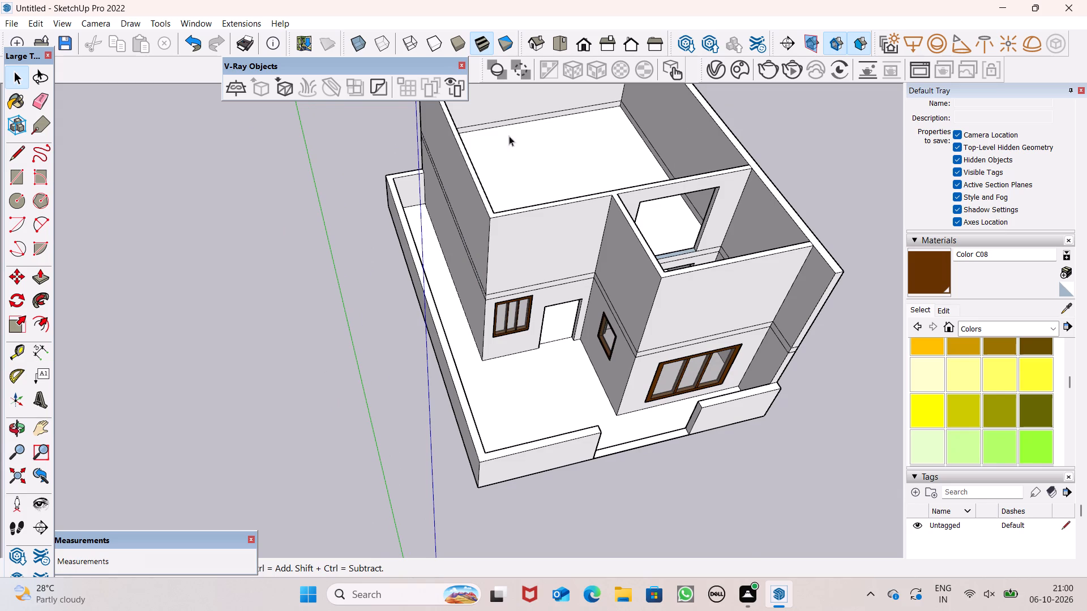
{"action": "scroll", "coordinate": [569, 247], "scroll_direction": "down", "scroll_amount": 2}
{"action": "middle_click_drag", "start_coordinate": [594, 305], "coordinate": [411, 278]}
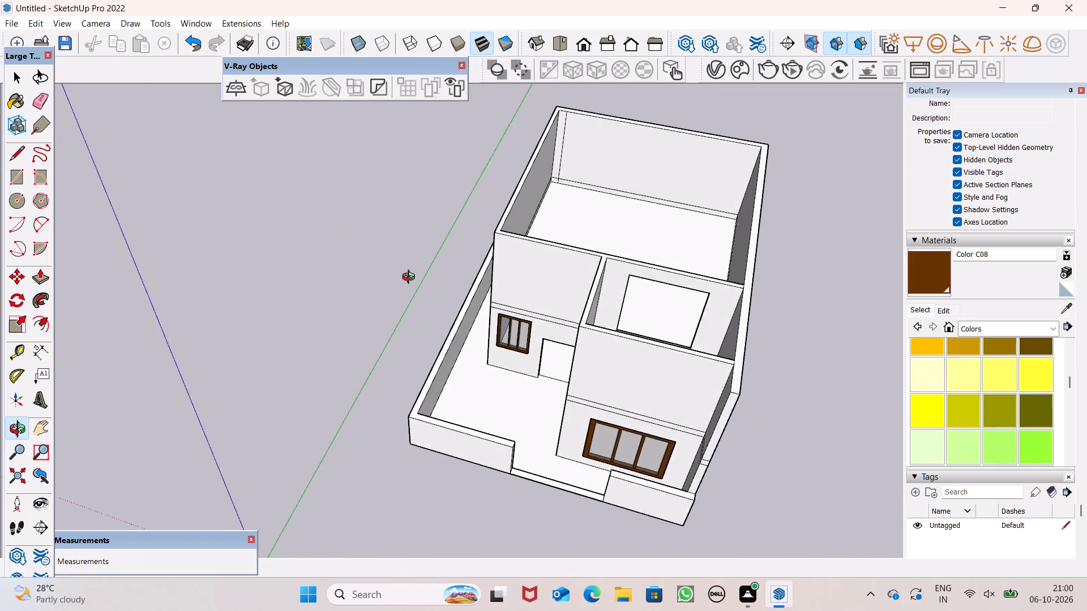
{"action": "middle_click_drag", "start_coordinate": [411, 278], "coordinate": [597, 189]}
{"action": "scroll", "coordinate": [590, 268], "scroll_direction": "up", "scroll_amount": 2}
{"action": "middle_click_drag", "start_coordinate": [585, 302], "coordinate": [648, 265]}
Push/Pull the slab band above the entrance door about 10' outward to form a porch slab ending at the small room's front.
{"action": "left_click", "coordinate": [46, 278]}
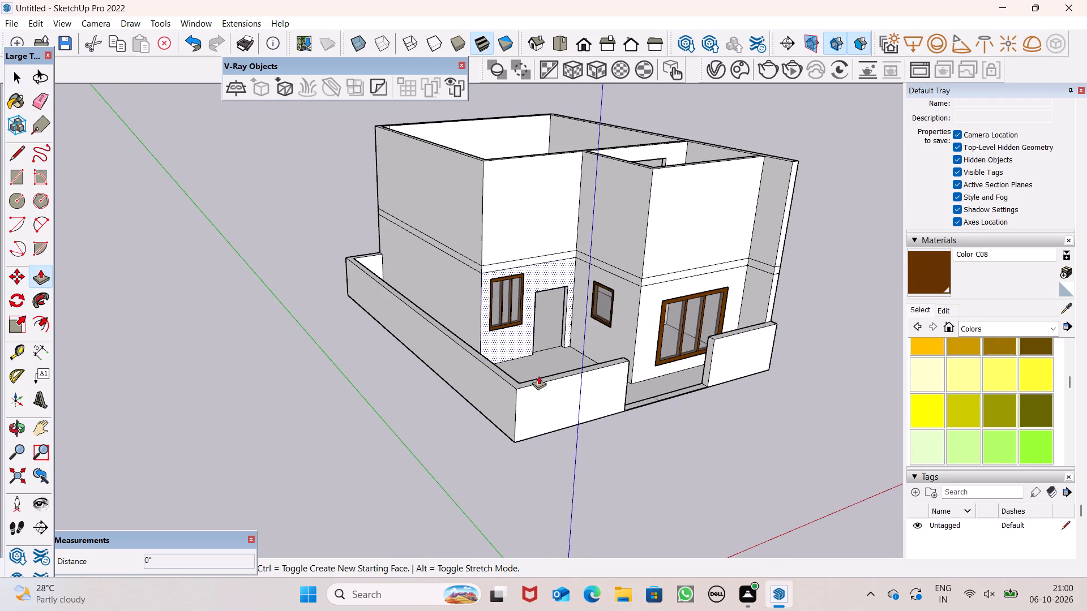
{"action": "middle_click_drag", "start_coordinate": [576, 399], "coordinate": [628, 364]}
{"action": "scroll", "coordinate": [518, 287], "scroll_direction": "up", "scroll_amount": 3}
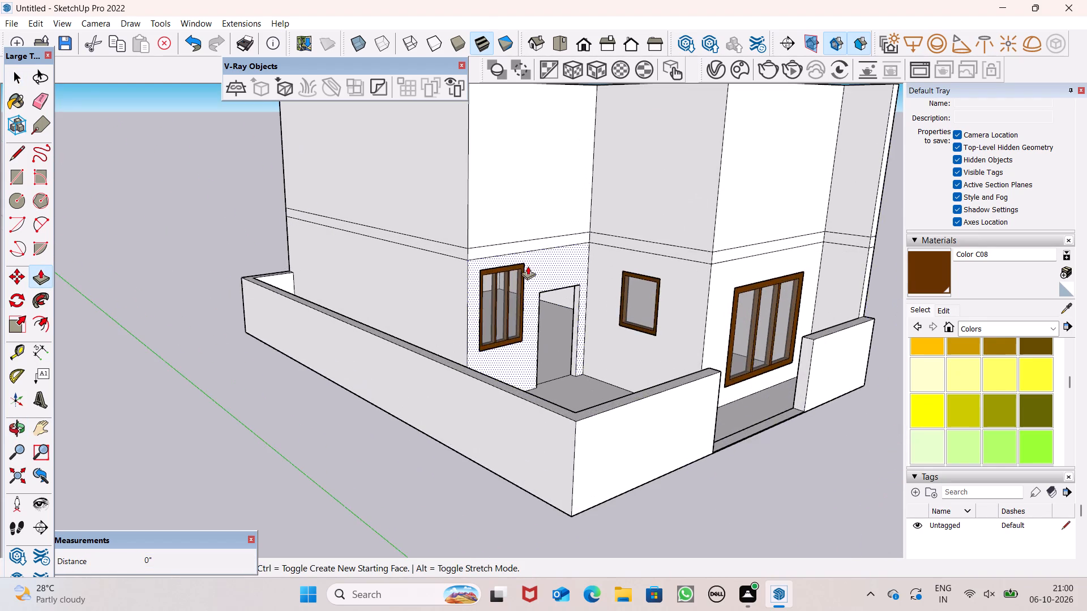
{"action": "scroll", "coordinate": [528, 266], "scroll_direction": "up", "scroll_amount": 1}
{"action": "scroll", "coordinate": [528, 266], "scroll_direction": "down", "scroll_amount": 1}
{"action": "scroll", "coordinate": [495, 249], "scroll_direction": "up", "scroll_amount": 3}
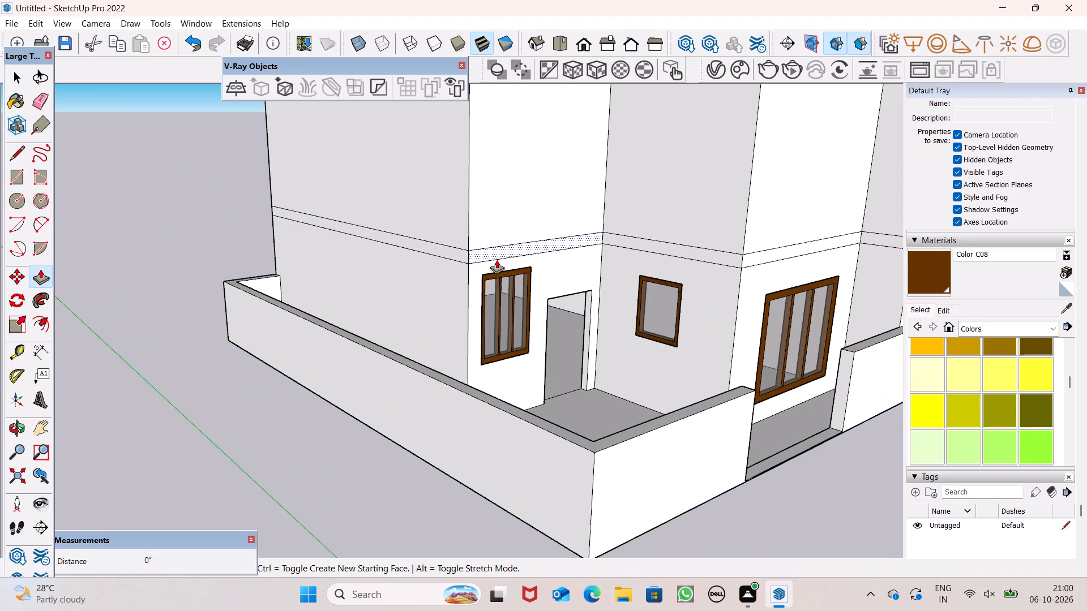
{"action": "left_click_drag", "start_coordinate": [486, 256], "coordinate": [506, 263]}
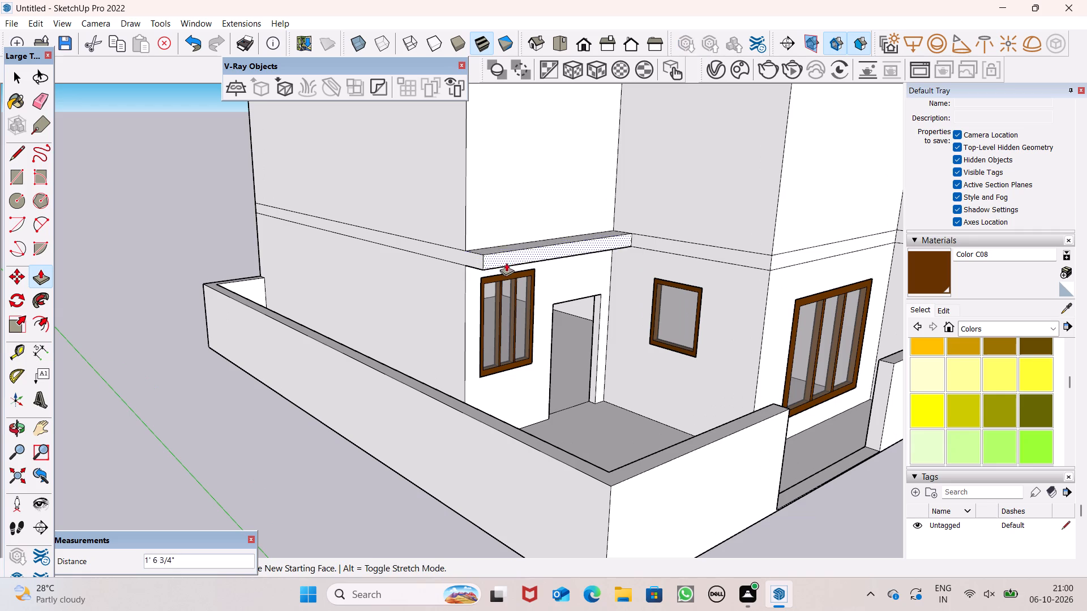
{"action": "left_click_drag", "start_coordinate": [506, 263], "coordinate": [683, 324]}
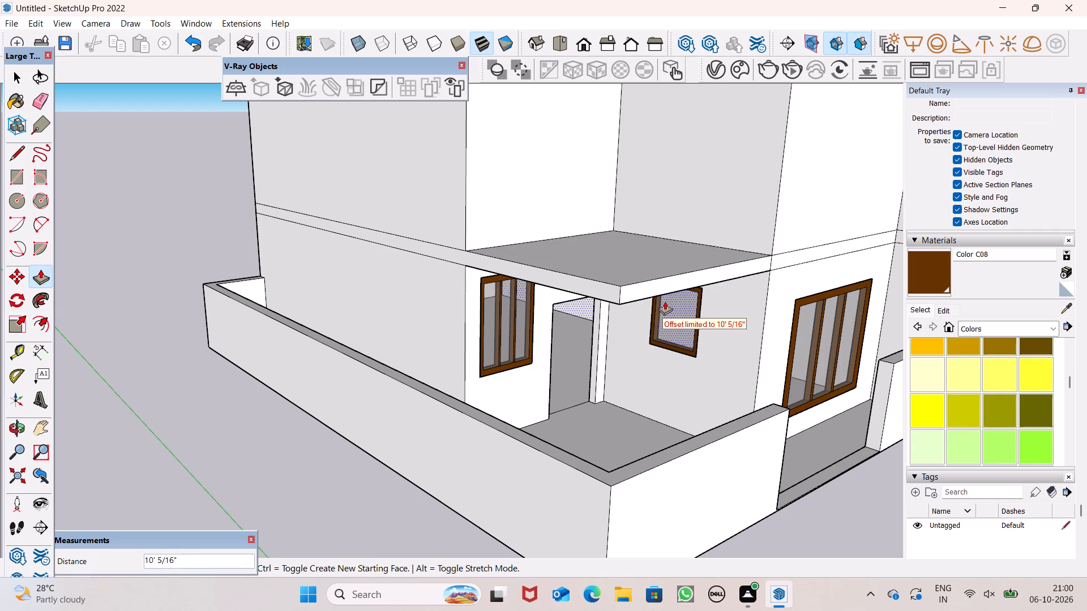
Raise the top face of the porch slab by about 6".
{"action": "scroll", "coordinate": [679, 269], "scroll_direction": "down", "scroll_amount": 3}
{"action": "middle_click_drag", "start_coordinate": [669, 313], "coordinate": [707, 326]}
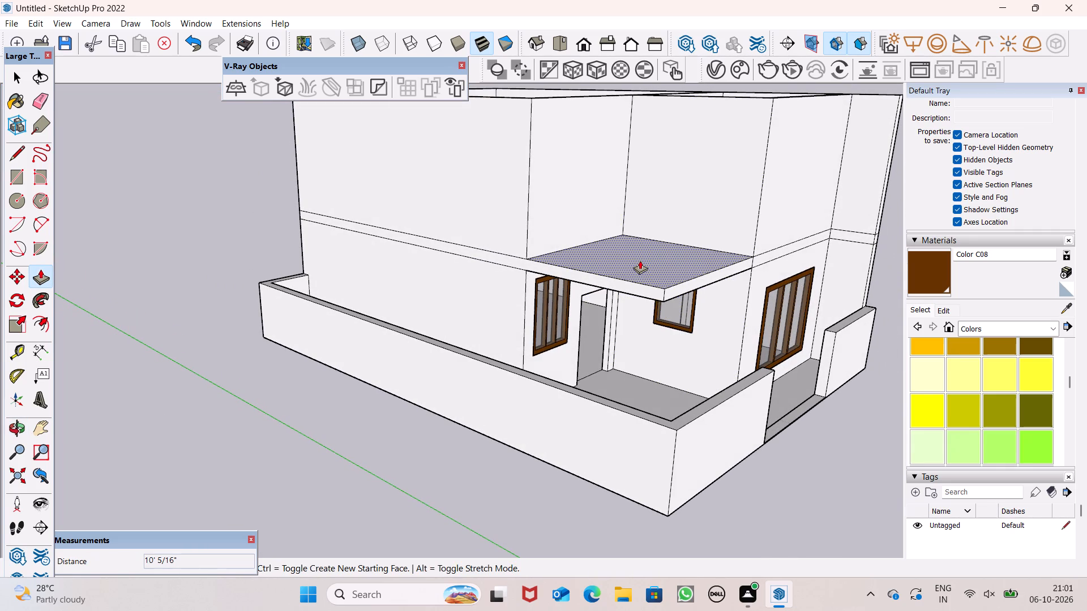
{"action": "left_click_drag", "start_coordinate": [640, 260], "coordinate": [643, 252]}
Pull the underside of the porch slab down by about 3 1/2".
{"action": "middle_click_drag", "start_coordinate": [649, 310], "coordinate": [661, 203]}
{"action": "scroll", "coordinate": [661, 203], "scroll_direction": "up", "scroll_amount": 4}
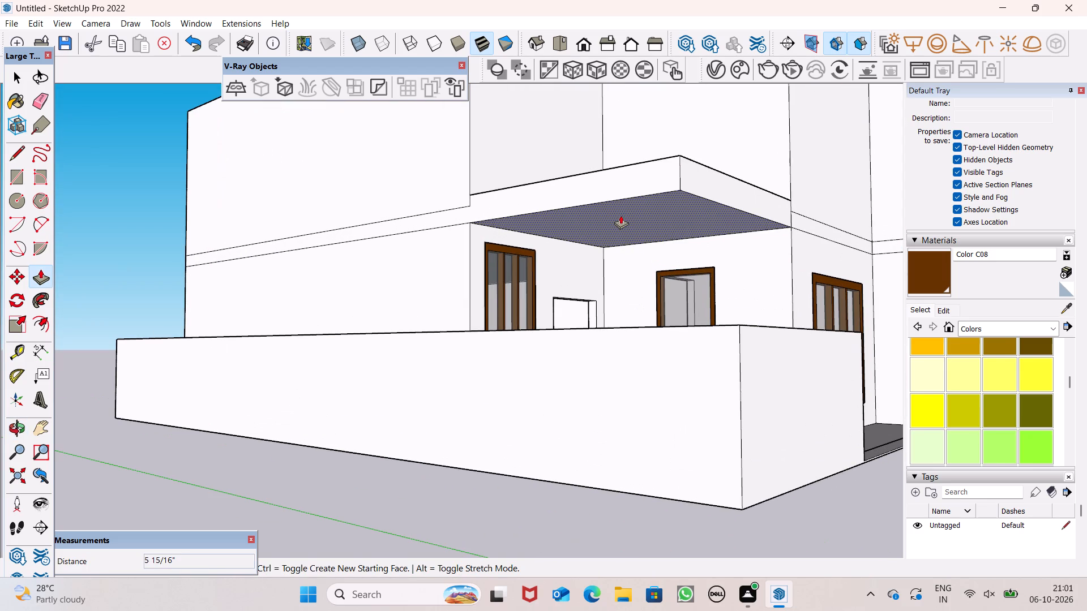
{"action": "left_click_drag", "start_coordinate": [620, 215], "coordinate": [623, 220]}
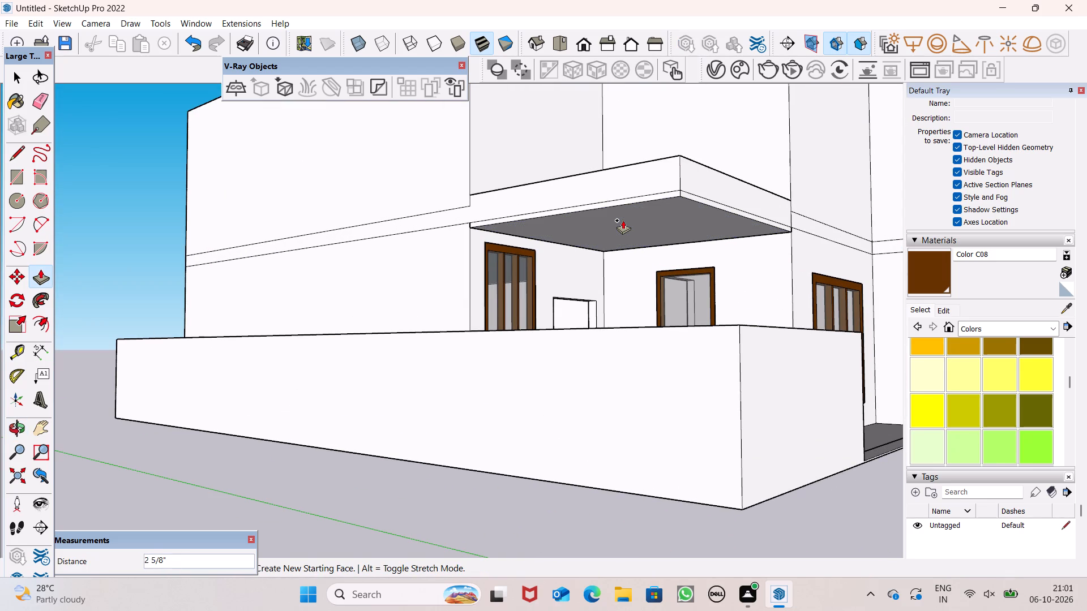
{"action": "left_click_drag", "start_coordinate": [623, 220], "coordinate": [623, 222]}
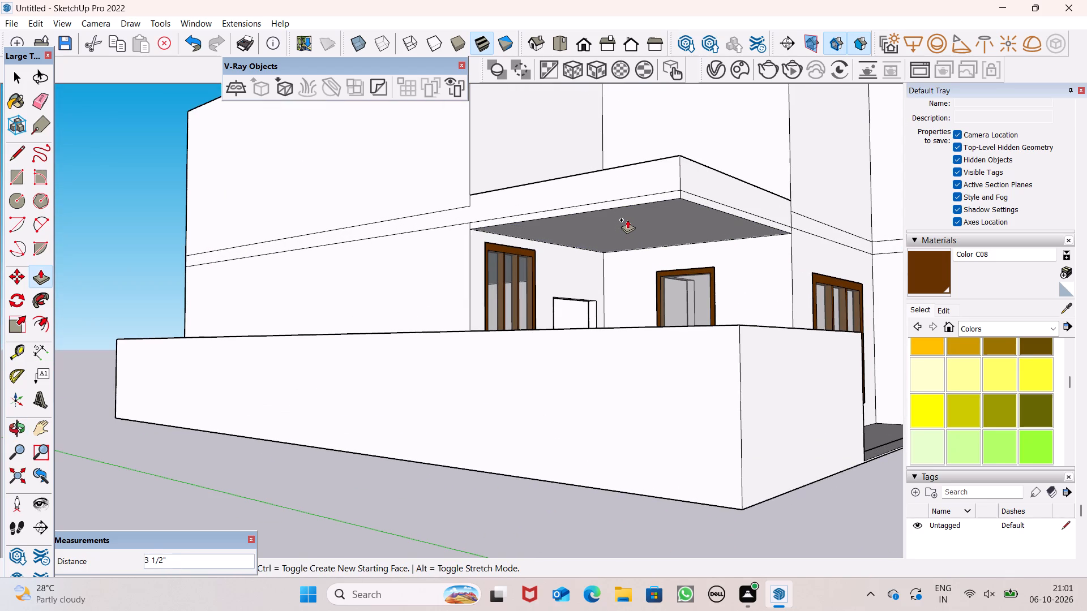
{"action": "scroll", "coordinate": [668, 217], "scroll_direction": "down", "scroll_amount": 1}
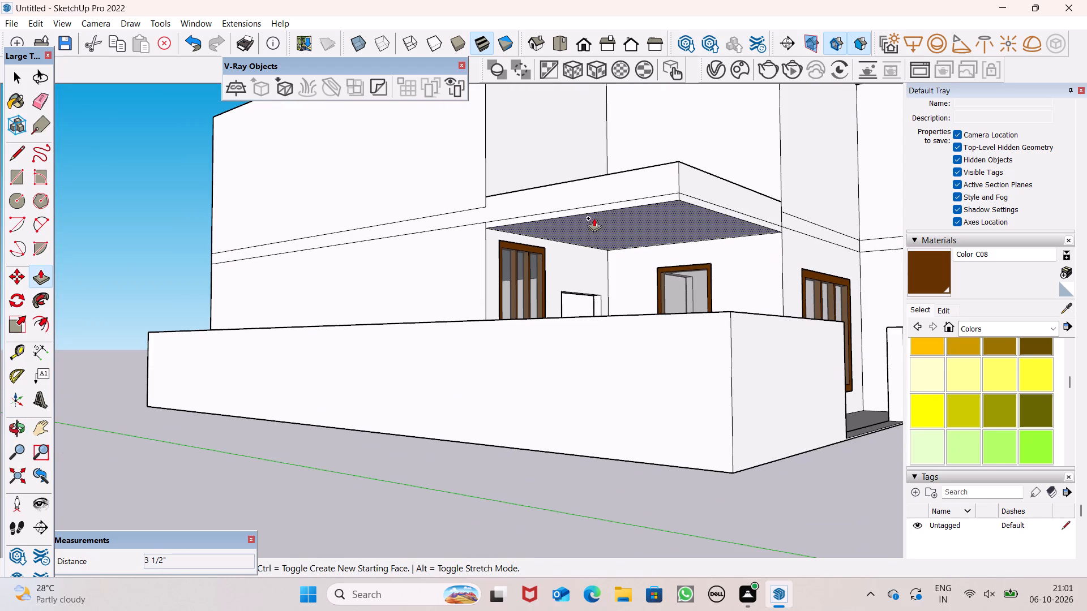
{"action": "scroll", "coordinate": [632, 230], "scroll_direction": "down", "scroll_amount": 6}
{"action": "key", "text": "space"}
{"action": "scroll", "coordinate": [615, 278], "scroll_direction": "down", "scroll_amount": 1}
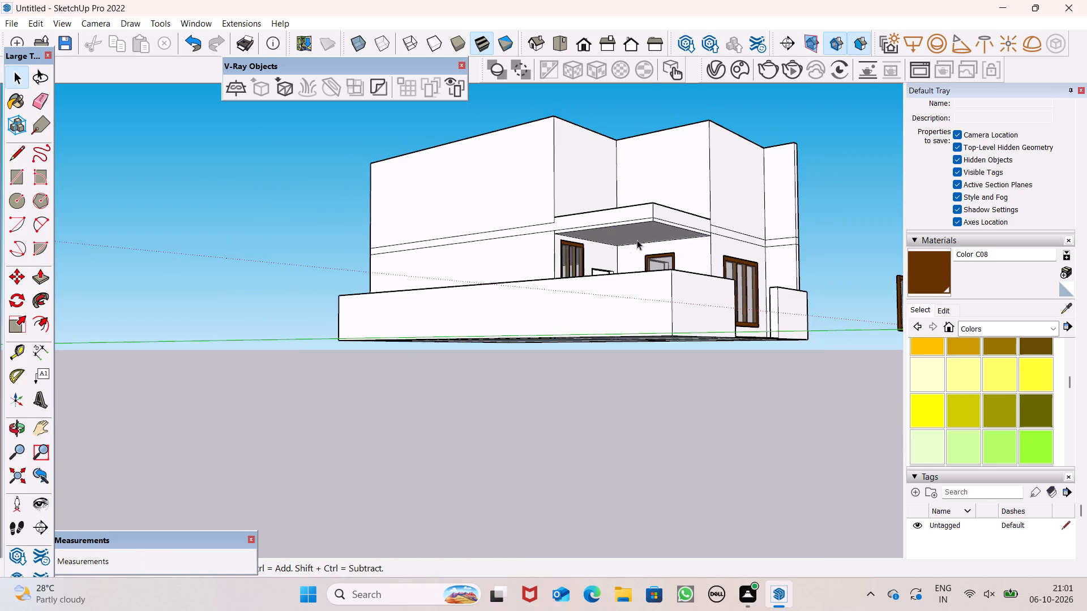
Erase the slab band's upper line along the large room's long side wall, up to the porch slab.
{"action": "middle_click_drag", "start_coordinate": [639, 233], "coordinate": [724, 324]}
{"action": "scroll", "coordinate": [613, 205], "scroll_direction": "up", "scroll_amount": 1}
{"action": "middle_click_drag", "start_coordinate": [605, 228], "coordinate": [636, 264]}
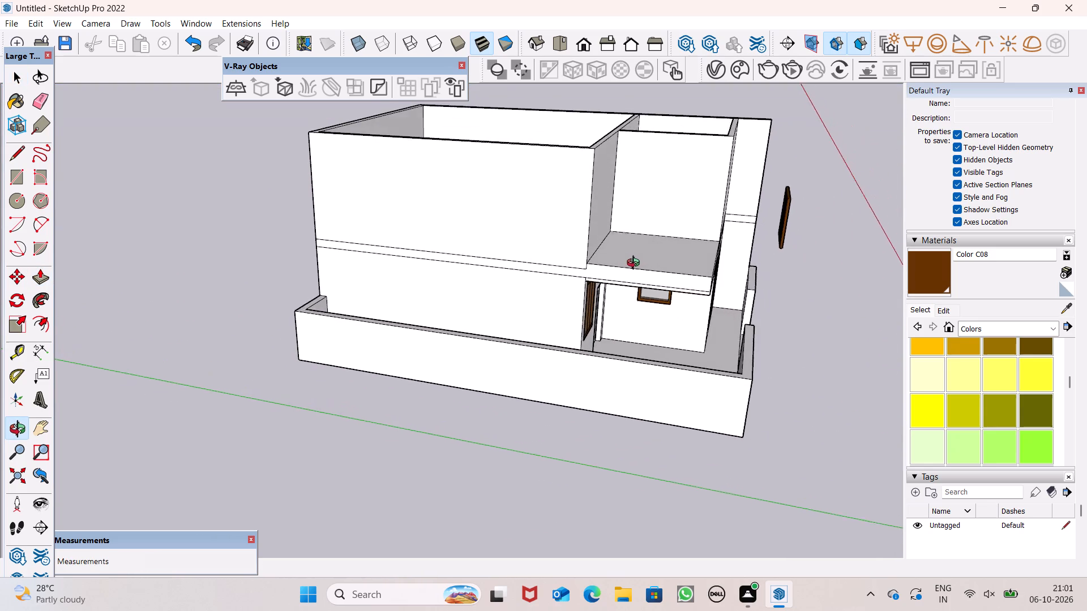
{"action": "middle_click_drag", "start_coordinate": [636, 264], "coordinate": [666, 261]}
{"action": "left_click", "coordinate": [50, 96]}
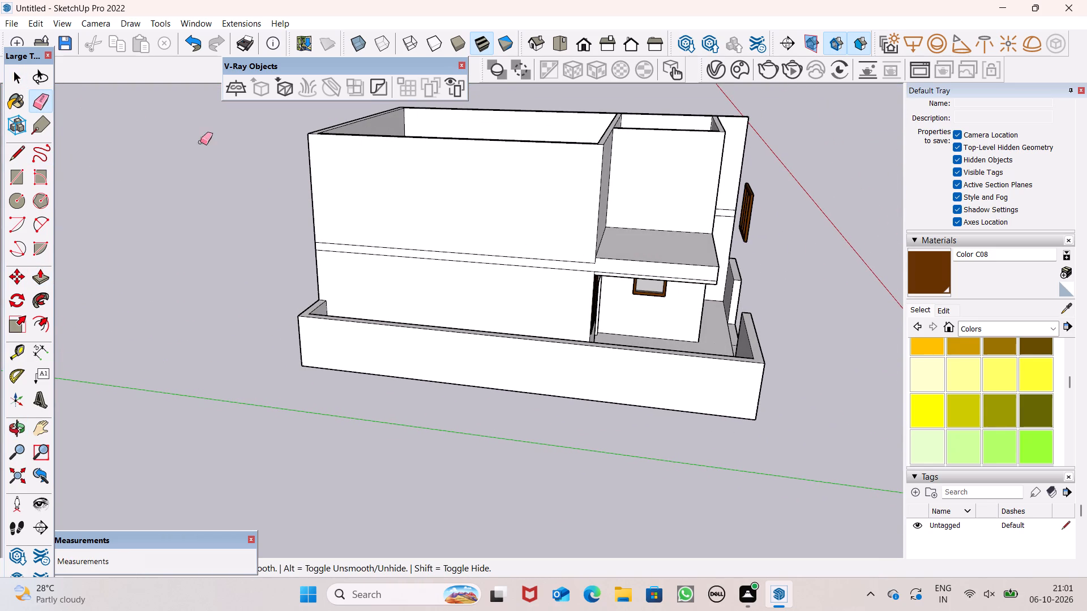
{"action": "scroll", "coordinate": [481, 158], "scroll_direction": "up", "scroll_amount": 2}
{"action": "scroll", "coordinate": [515, 186], "scroll_direction": "down", "scroll_amount": 1}
{"action": "scroll", "coordinate": [519, 189], "scroll_direction": "up", "scroll_amount": 2}
{"action": "left_click_drag", "start_coordinate": [598, 283], "coordinate": [618, 297]}
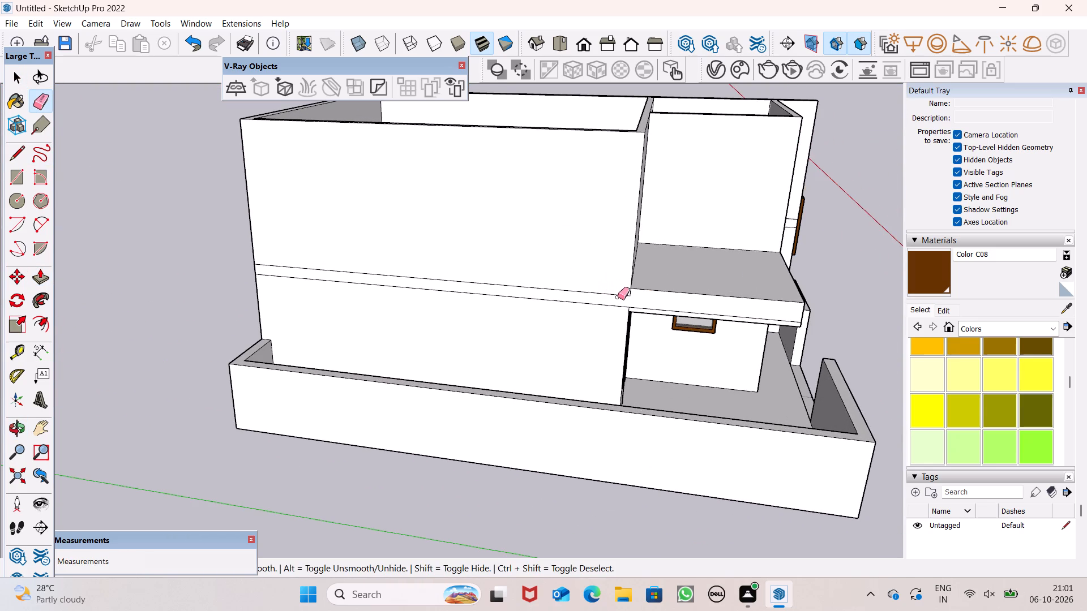
{"action": "left_click_drag", "start_coordinate": [618, 297], "coordinate": [634, 295]}
{"action": "scroll", "coordinate": [424, 190], "scroll_direction": "down", "scroll_amount": 4}
{"action": "scroll", "coordinate": [617, 230], "scroll_direction": "down", "scroll_amount": 2}
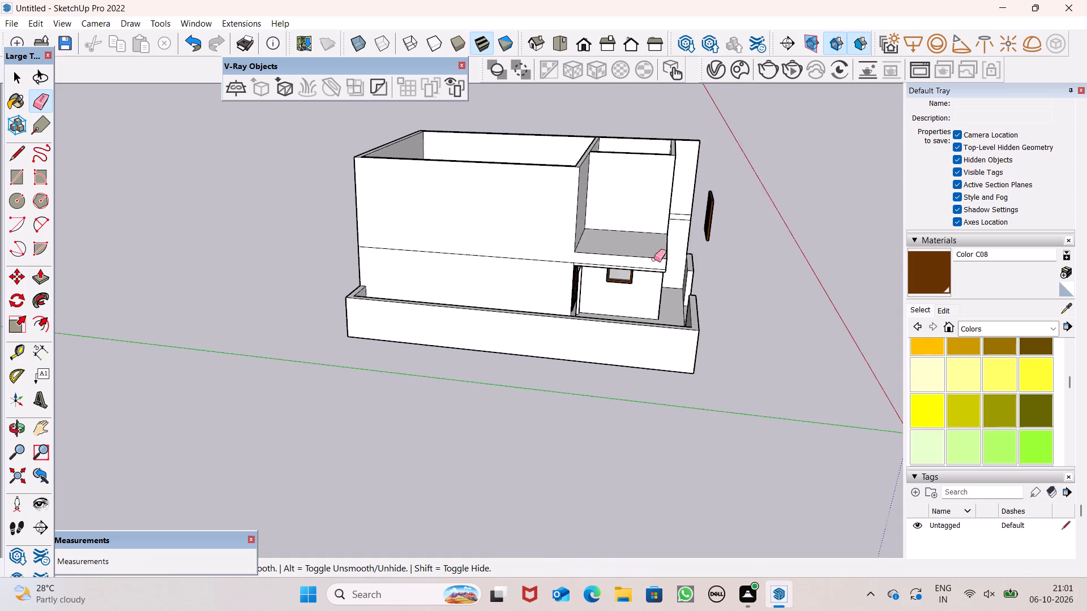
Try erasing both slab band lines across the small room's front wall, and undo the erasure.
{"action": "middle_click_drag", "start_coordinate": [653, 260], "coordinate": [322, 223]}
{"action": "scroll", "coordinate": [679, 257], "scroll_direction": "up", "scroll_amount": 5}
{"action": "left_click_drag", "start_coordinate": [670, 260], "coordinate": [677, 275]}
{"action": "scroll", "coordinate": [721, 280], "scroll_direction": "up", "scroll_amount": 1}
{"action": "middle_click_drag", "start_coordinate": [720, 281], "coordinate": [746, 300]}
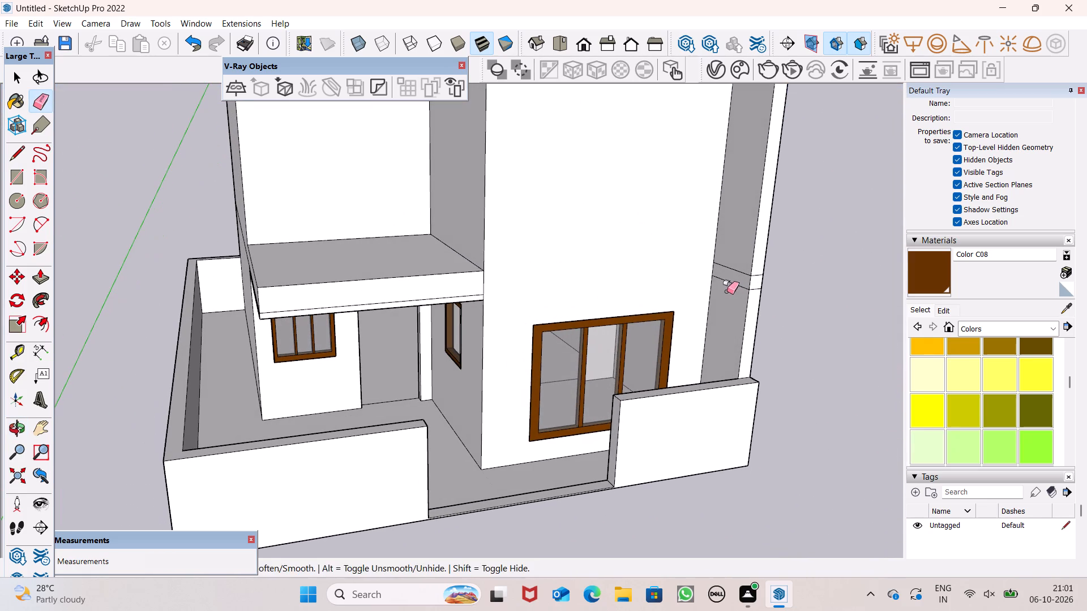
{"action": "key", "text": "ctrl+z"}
Erase the slab band's upper line on the small room's front wall, the adjoining side wall's inner face and its narrow end.
{"action": "scroll", "coordinate": [626, 274], "scroll_direction": "up", "scroll_amount": 3}
{"action": "left_click", "coordinate": [506, 276]}
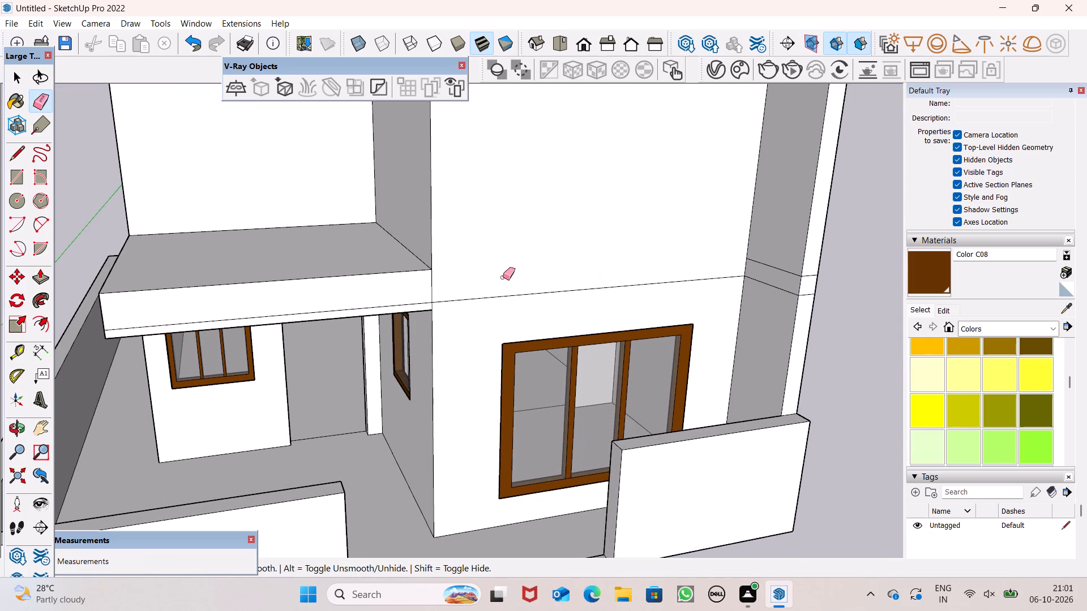
{"action": "middle_click_drag", "start_coordinate": [524, 255], "coordinate": [571, 259]}
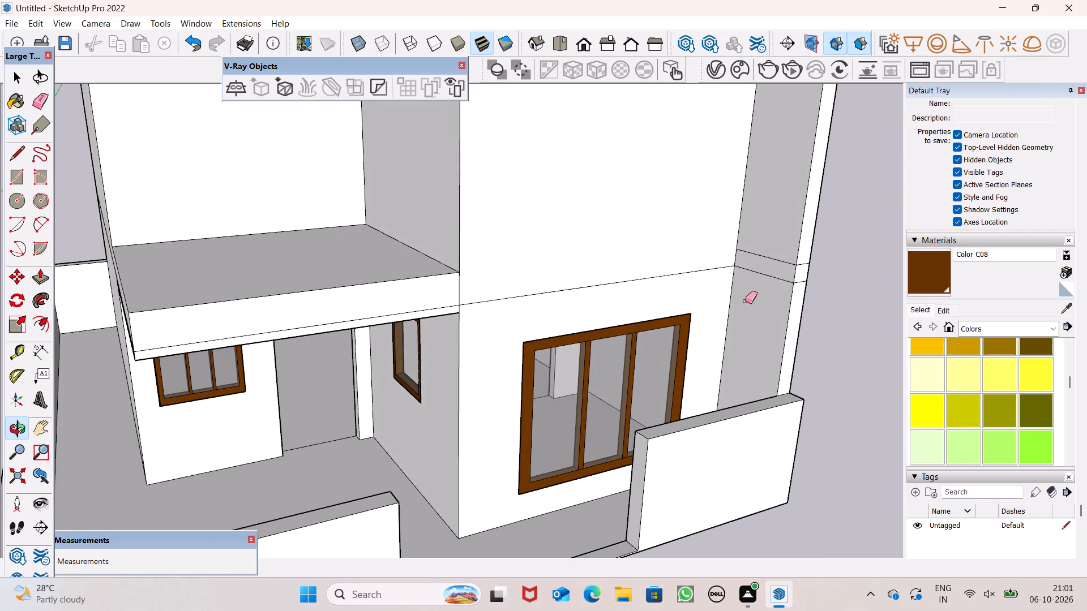
{"action": "scroll", "coordinate": [779, 268], "scroll_direction": "down", "scroll_amount": 1}
{"action": "scroll", "coordinate": [778, 268], "scroll_direction": "up", "scroll_amount": 2}
{"action": "left_click", "coordinate": [773, 260]}
{"action": "left_click_drag", "start_coordinate": [775, 253], "coordinate": [777, 259]}
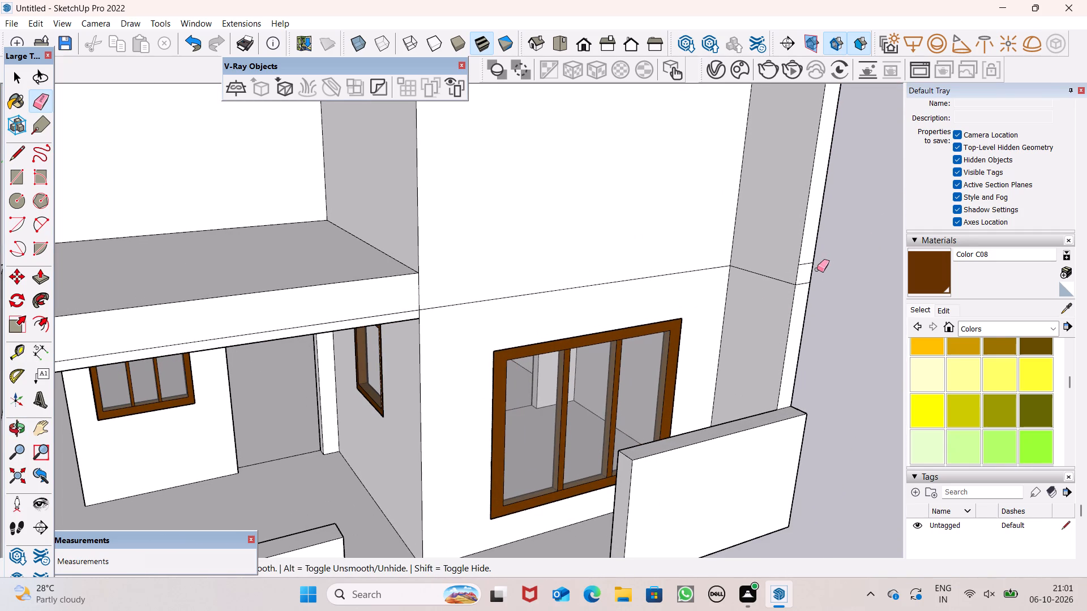
{"action": "left_click_drag", "start_coordinate": [808, 260], "coordinate": [807, 266]}
Erase the slab band's upper line along the long outer side wall beside the small room.
{"action": "scroll", "coordinate": [799, 268], "scroll_direction": "down", "scroll_amount": 5}
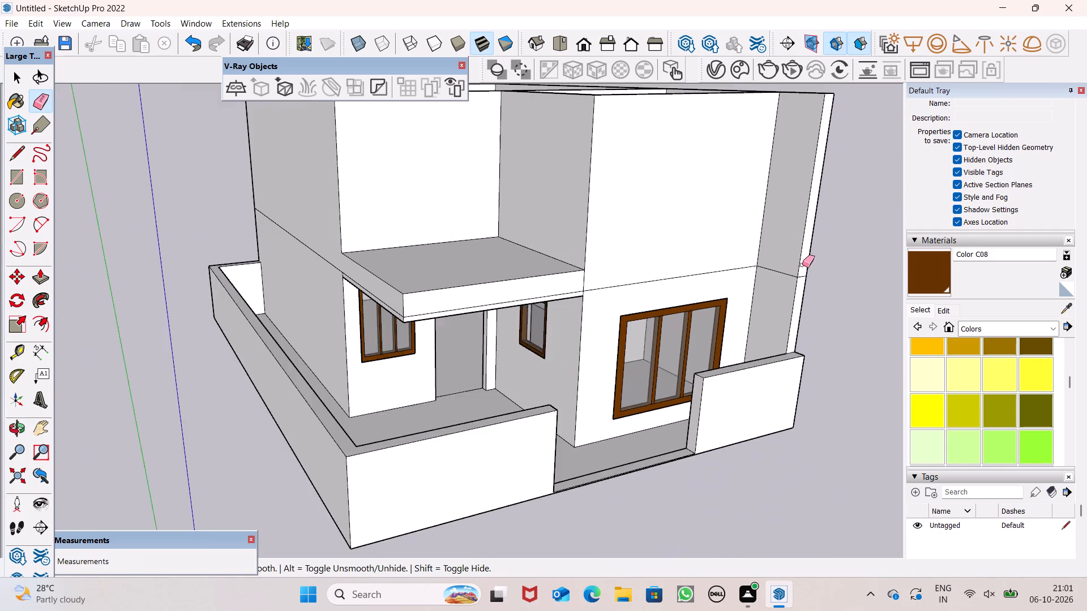
{"action": "scroll", "coordinate": [802, 265], "scroll_direction": "down", "scroll_amount": 5}
{"action": "middle_click_drag", "start_coordinate": [811, 270], "coordinate": [444, 253]}
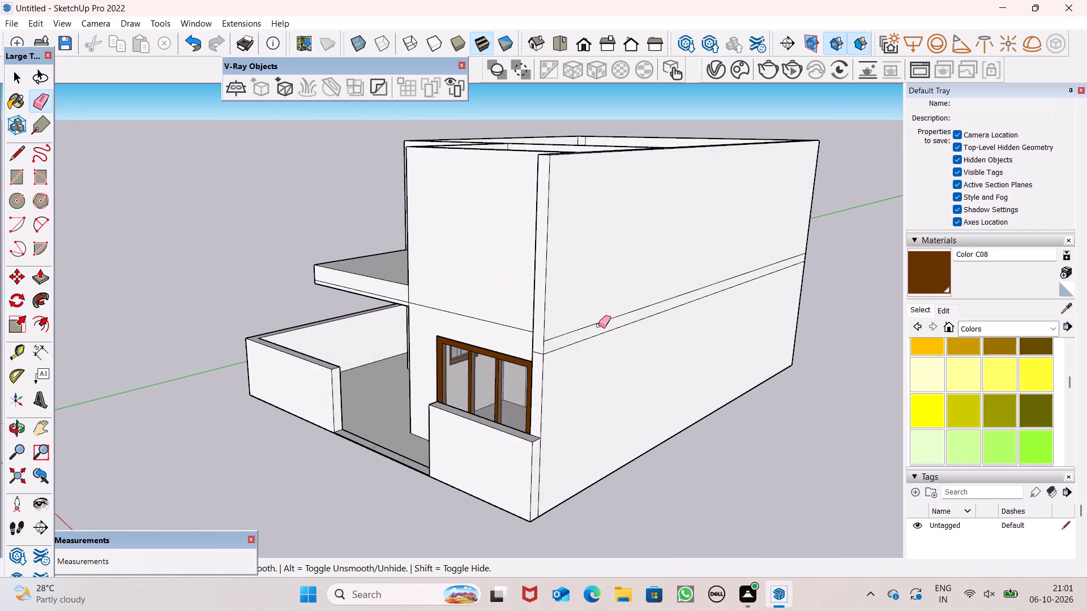
{"action": "scroll", "coordinate": [597, 326], "scroll_direction": "up", "scroll_amount": 1}
{"action": "left_click", "coordinate": [578, 329]}
{"action": "key", "text": "space"}
Examine the house from the front and above, including the porch slab and the upper wall behind it.
{"action": "scroll", "coordinate": [751, 239], "scroll_direction": "down", "scroll_amount": 5}
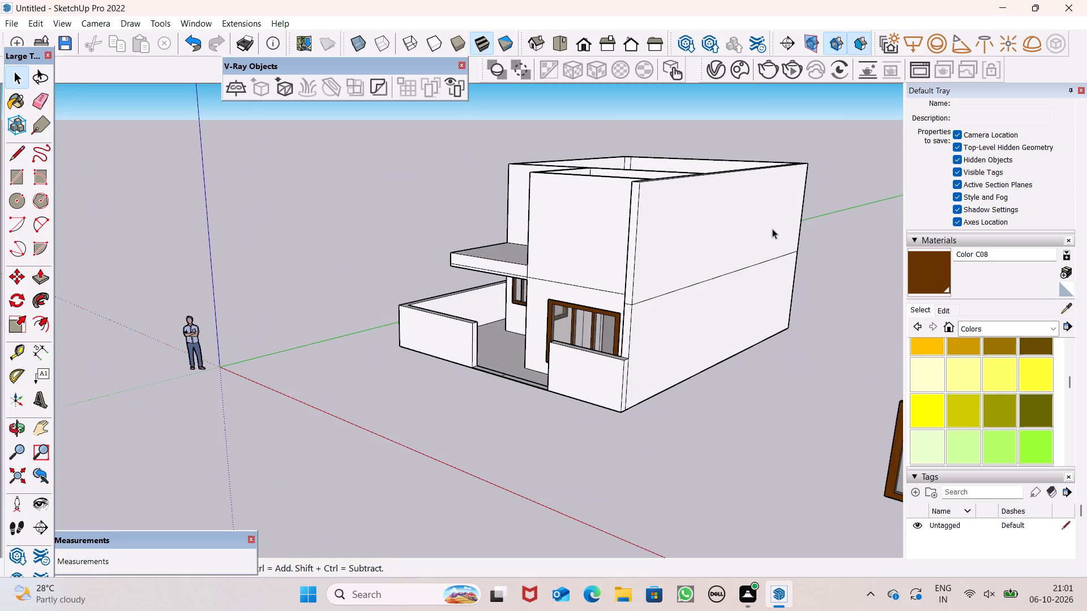
{"action": "scroll", "coordinate": [772, 229], "scroll_direction": "down", "scroll_amount": 2}
{"action": "middle_click_drag", "start_coordinate": [717, 251], "coordinate": [909, 211]}
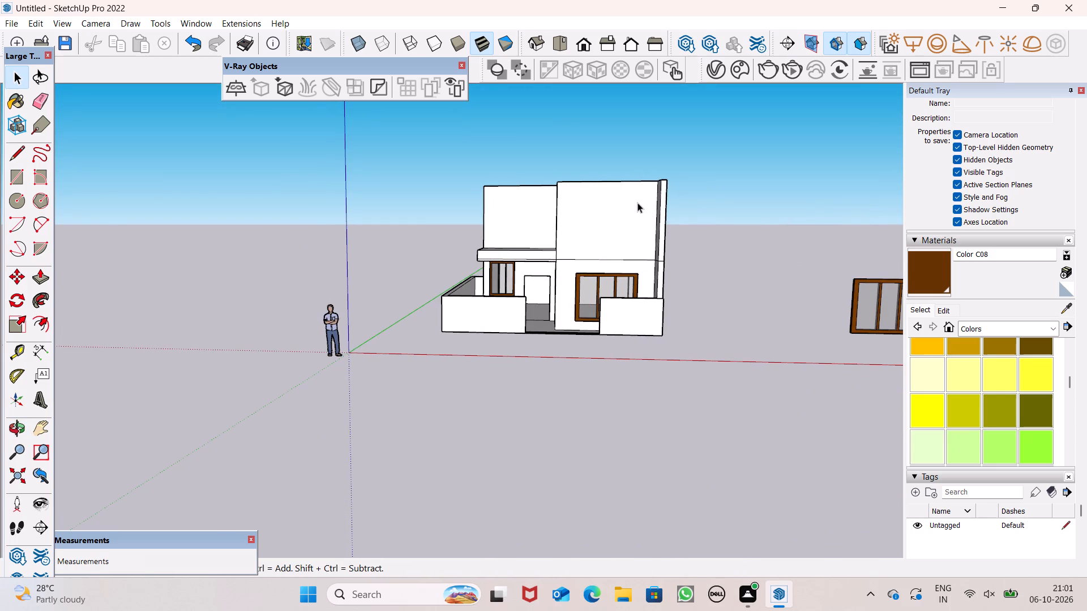
{"action": "middle_click_drag", "start_coordinate": [654, 216], "coordinate": [655, 311]}
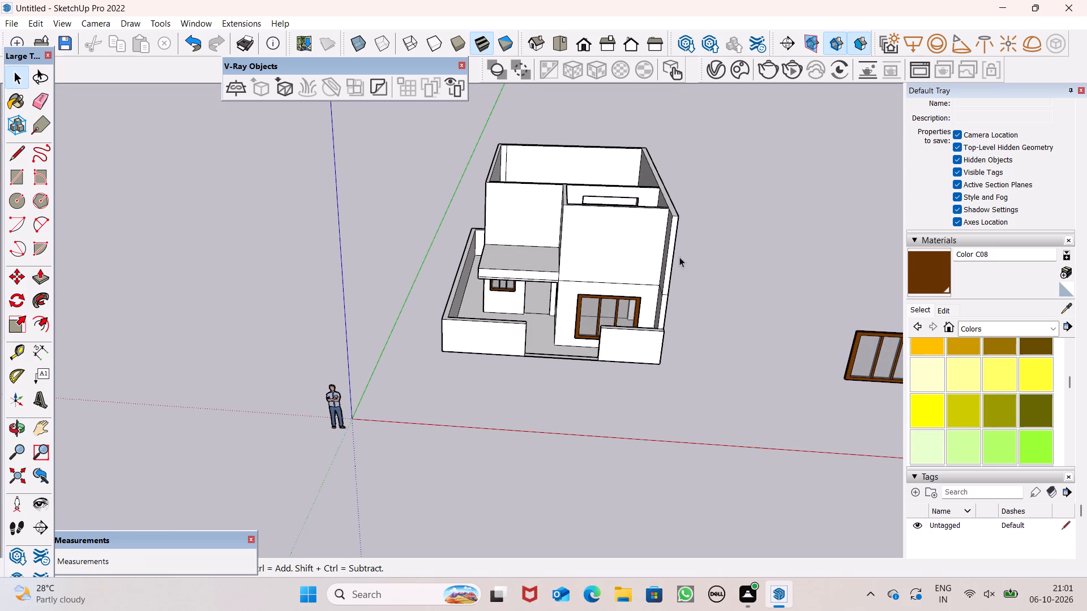
{"action": "scroll", "coordinate": [596, 231], "scroll_direction": "up", "scroll_amount": 2}
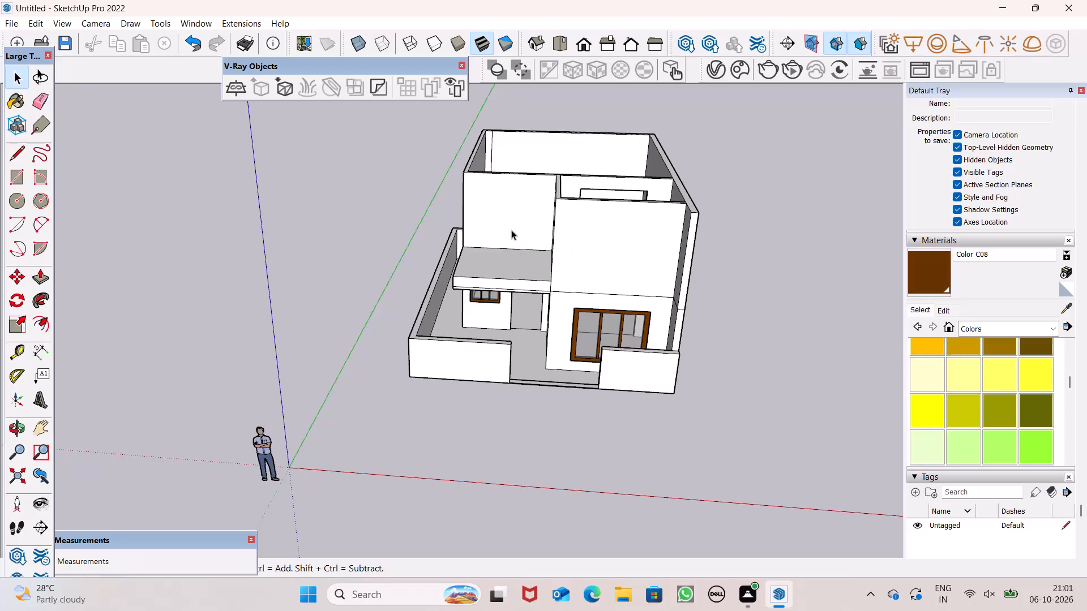
{"action": "middle_click_drag", "start_coordinate": [489, 206], "coordinate": [486, 260]}
{"action": "scroll", "coordinate": [525, 171], "scroll_direction": "up", "scroll_amount": 4}
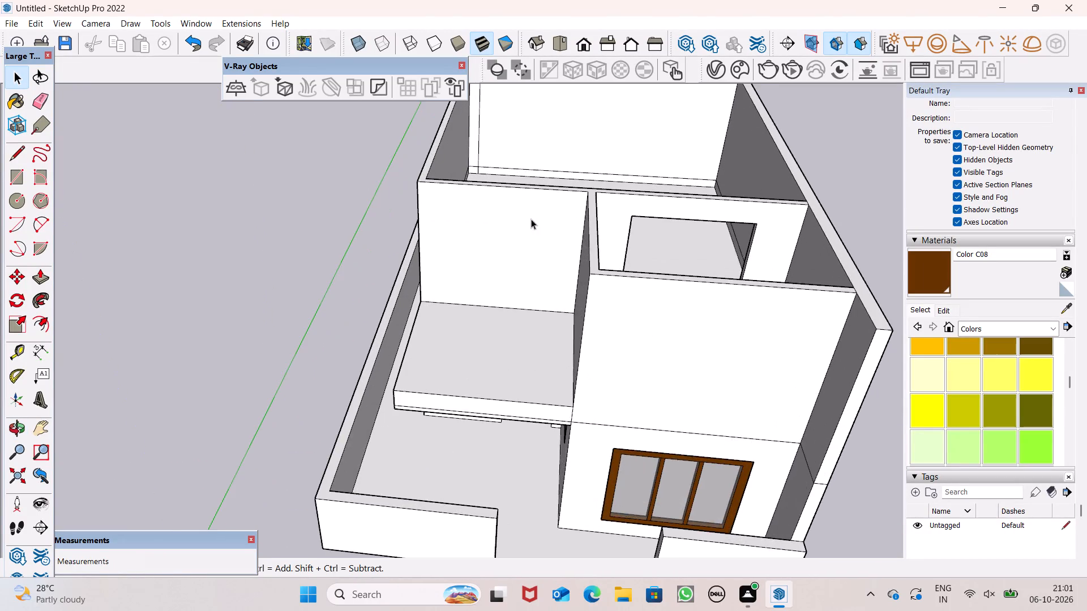
{"action": "middle_click_drag", "start_coordinate": [533, 219], "coordinate": [563, 194]}
{"action": "scroll", "coordinate": [563, 194], "scroll_direction": "up", "scroll_amount": 1}
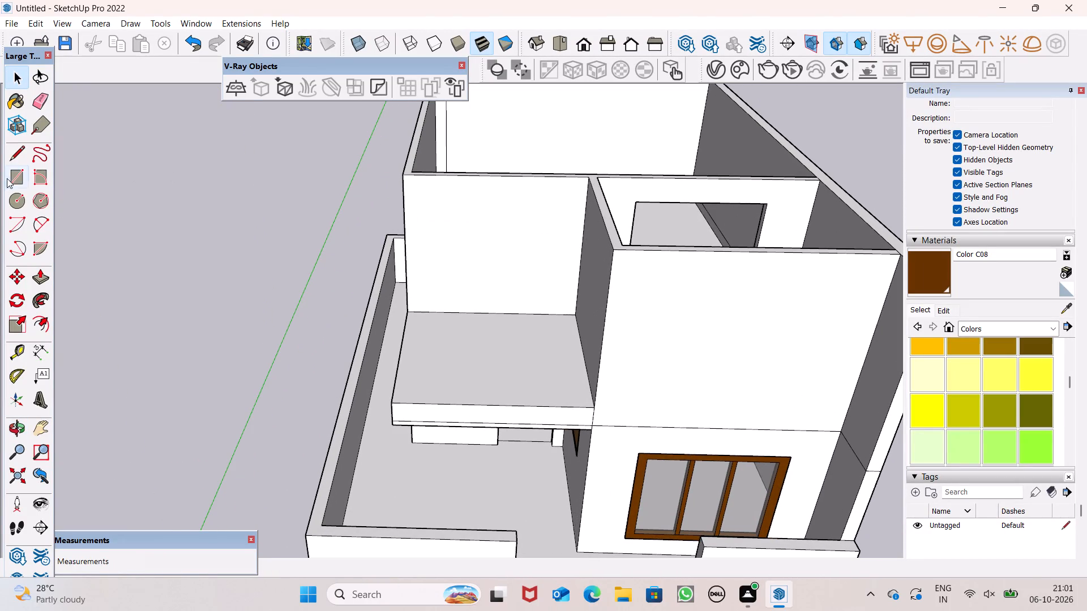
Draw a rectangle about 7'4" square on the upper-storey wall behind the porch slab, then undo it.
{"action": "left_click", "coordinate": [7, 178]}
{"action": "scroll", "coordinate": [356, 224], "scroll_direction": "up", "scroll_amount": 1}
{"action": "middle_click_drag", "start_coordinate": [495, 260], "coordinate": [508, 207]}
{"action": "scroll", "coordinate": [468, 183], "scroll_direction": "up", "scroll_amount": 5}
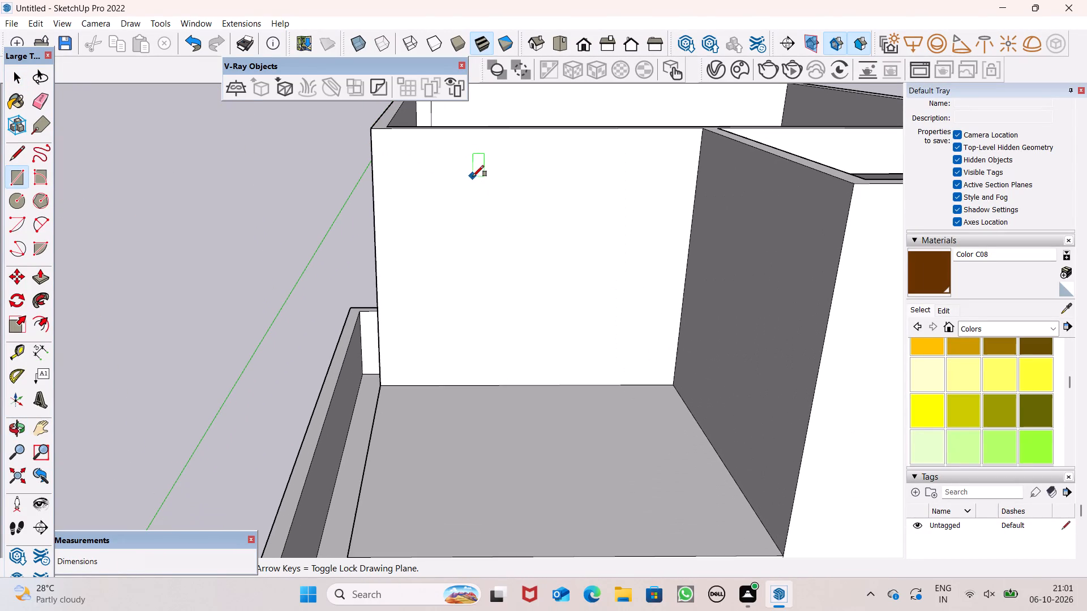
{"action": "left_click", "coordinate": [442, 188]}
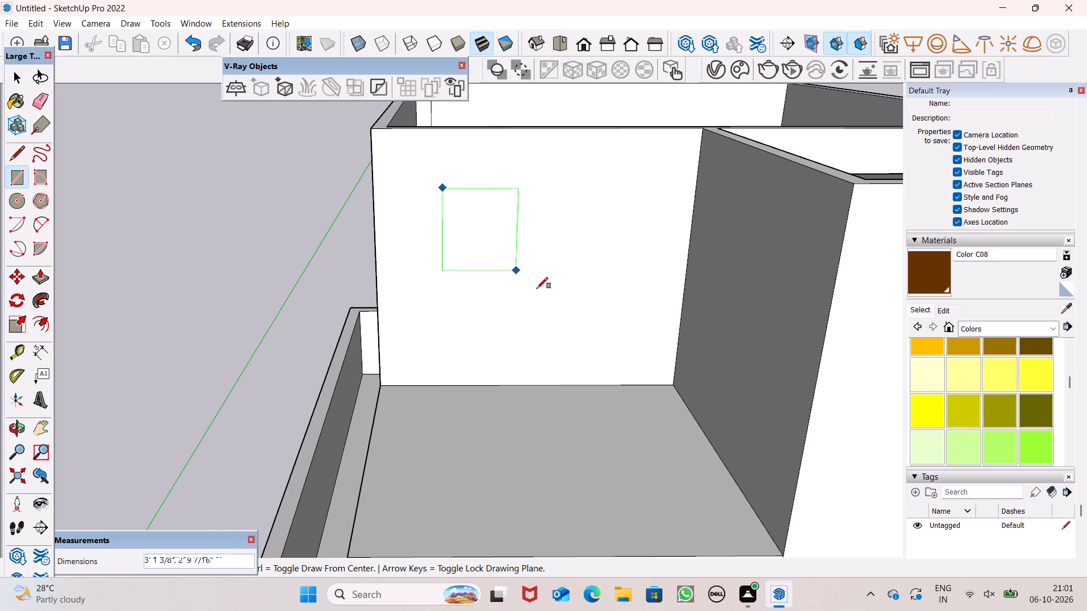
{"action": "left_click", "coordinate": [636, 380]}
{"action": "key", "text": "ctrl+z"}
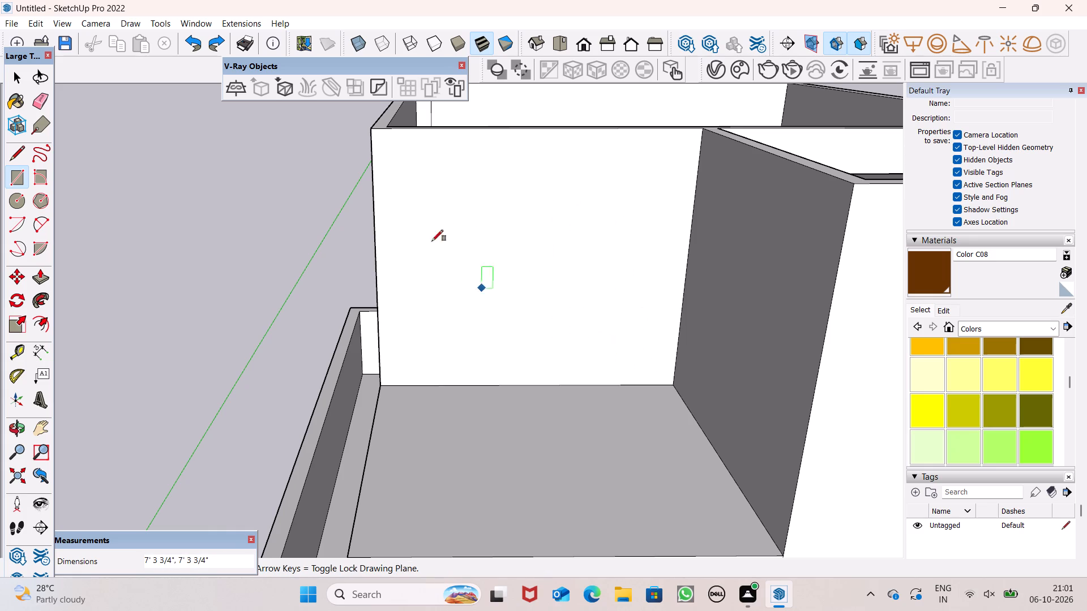
Draw a rectangle about 7'9" by 7'6" on the upper-storey wall behind the porch slab, with its base on the slab edge.
{"action": "left_click", "coordinate": [429, 180]}
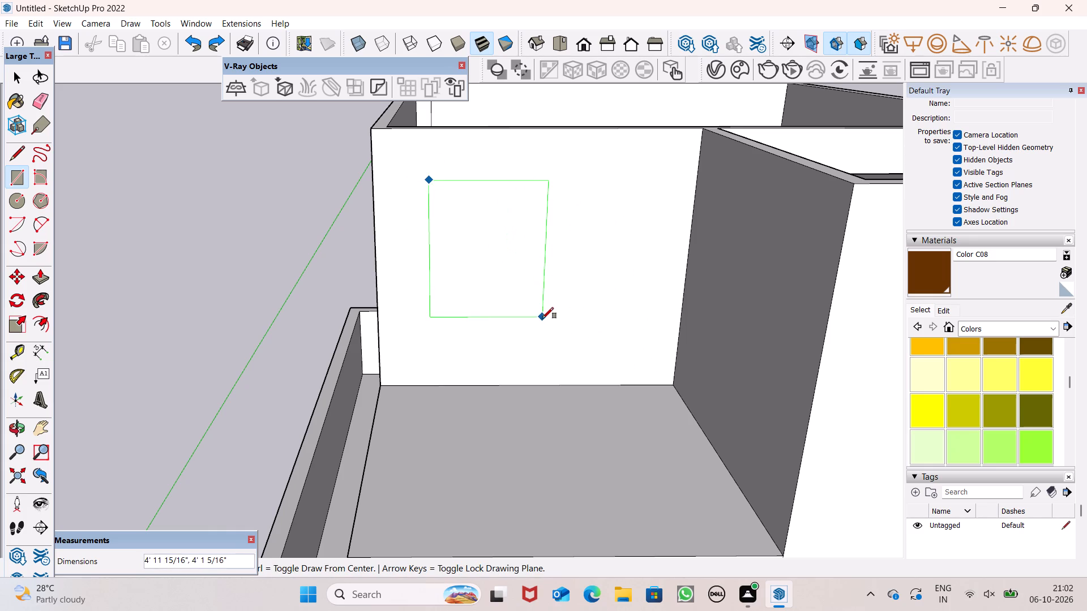
{"action": "left_click", "coordinate": [628, 382]}
{"action": "key", "text": "space"}
Push the new rectangle 6" through the upper-storey wall to cut an opening onto the porch slab.
{"action": "scroll", "coordinate": [585, 331], "scroll_direction": "down", "scroll_amount": 2}
{"action": "middle_click_drag", "start_coordinate": [585, 332], "coordinate": [587, 368]}
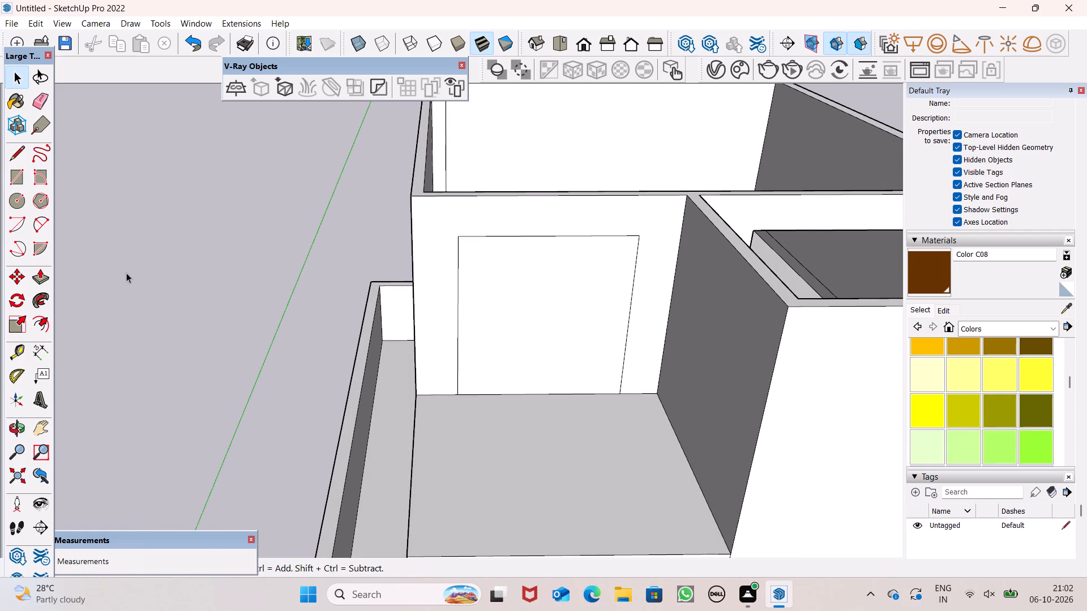
{"action": "left_click", "coordinate": [50, 277]}
{"action": "left_click_drag", "start_coordinate": [519, 375], "coordinate": [523, 365]}
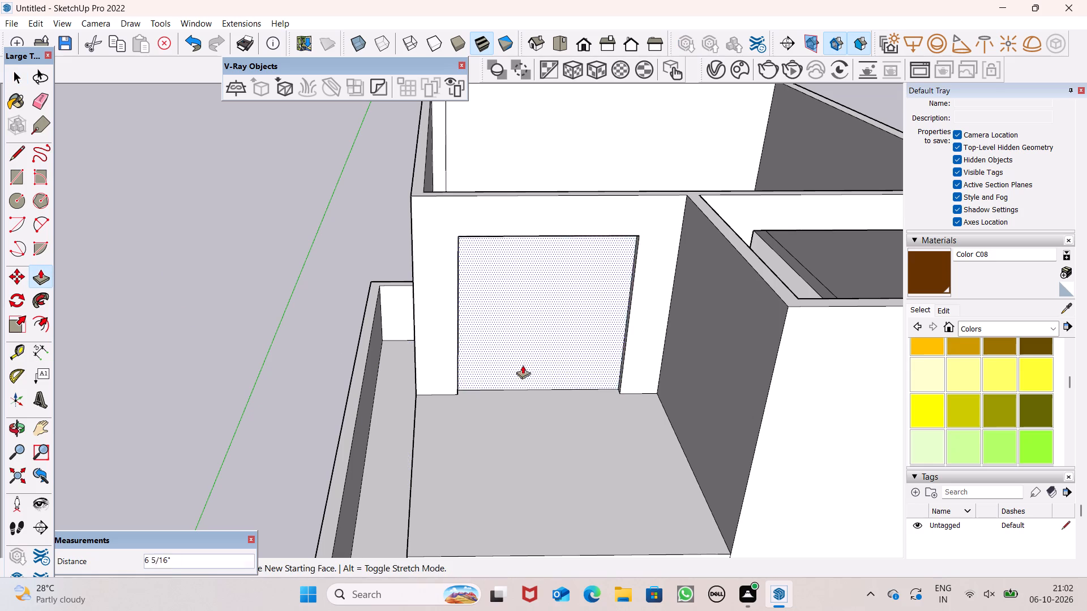
{"action": "left_click_drag", "start_coordinate": [523, 365], "coordinate": [536, 363]}
{"action": "scroll", "coordinate": [507, 321], "scroll_direction": "down", "scroll_amount": 8}
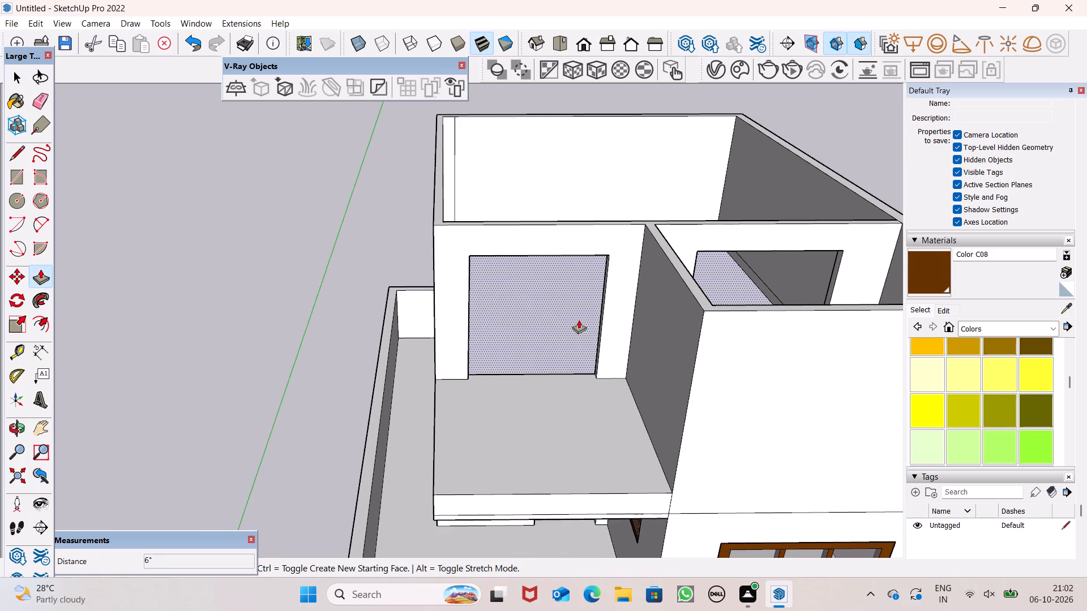
{"action": "key", "text": "space"}
Select the spare brown-framed window standing apart from the house.
{"action": "scroll", "coordinate": [582, 316], "scroll_direction": "down", "scroll_amount": 3}
{"action": "scroll", "coordinate": [510, 305], "scroll_direction": "down", "scroll_amount": 13}
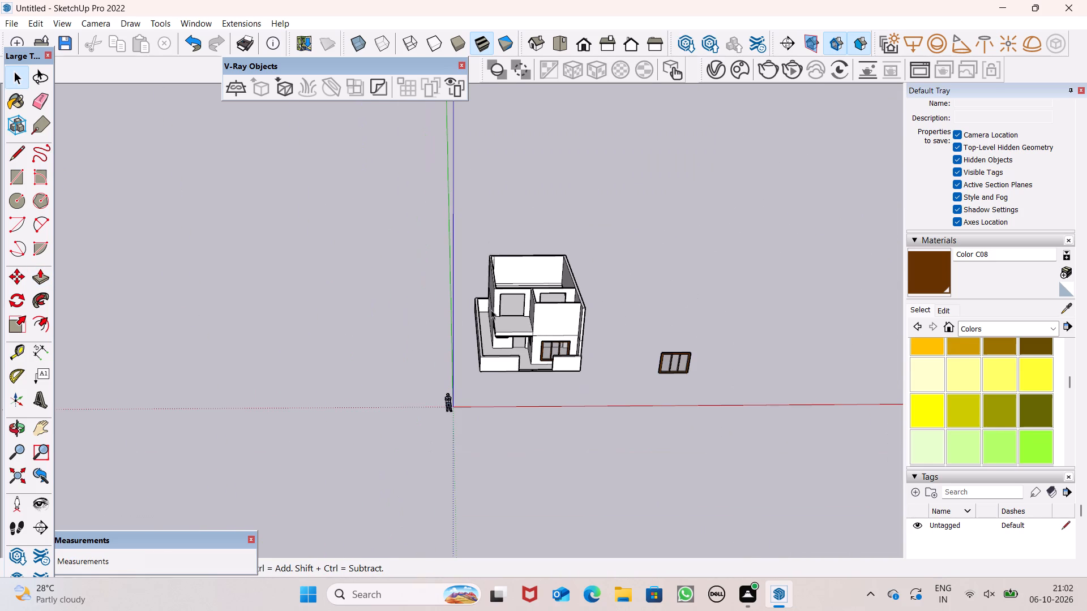
{"action": "left_click", "coordinate": [675, 364]}
{"action": "key", "text": "space"}
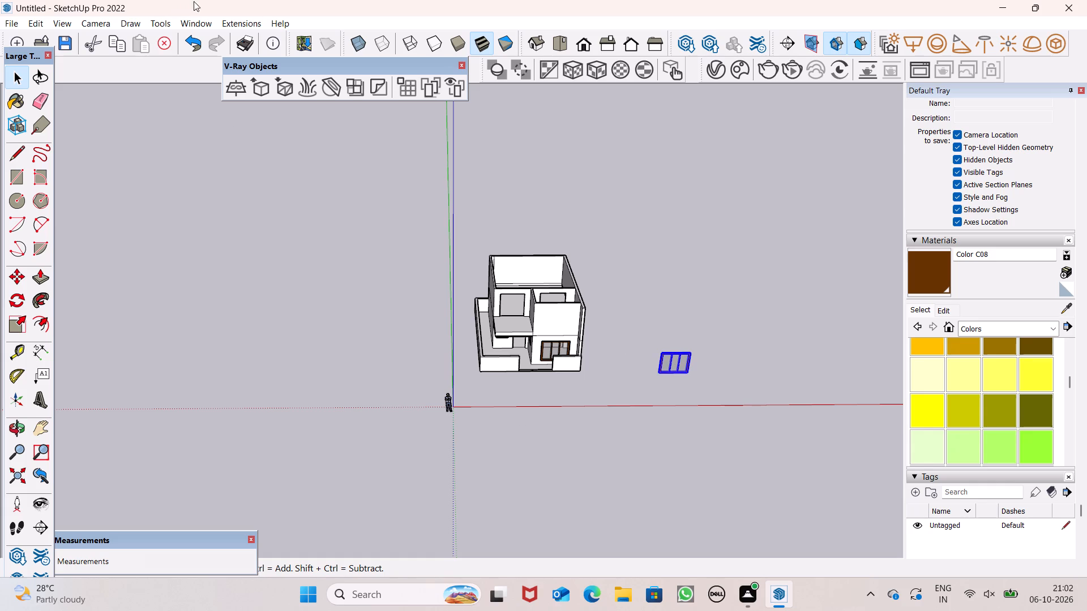
{"action": "left_click_drag", "start_coordinate": [325, 0], "coordinate": [0, 68]}
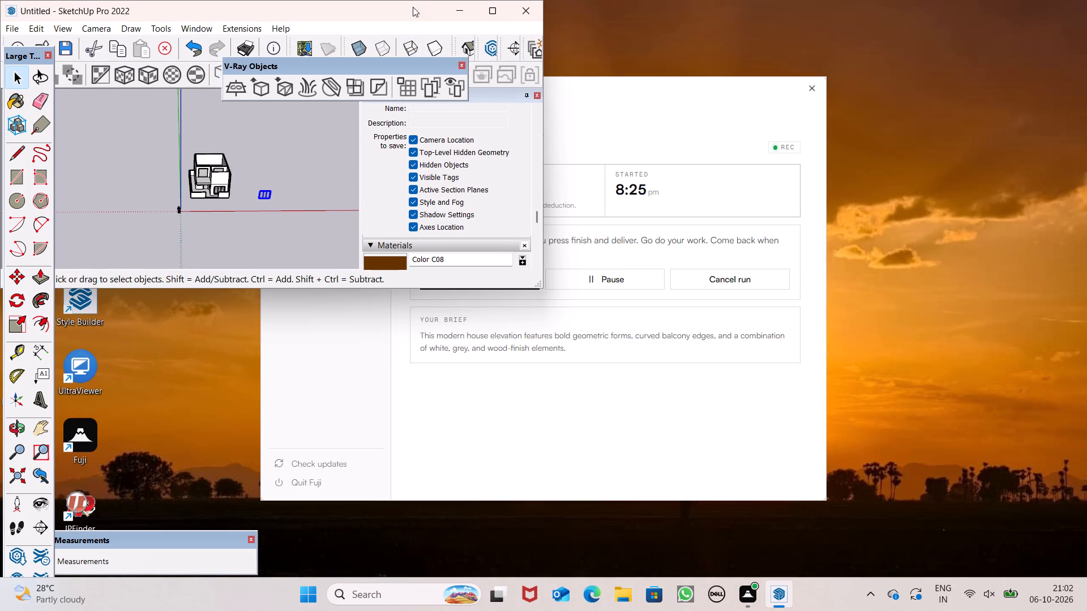
{"action": "left_click", "coordinate": [491, 15]}
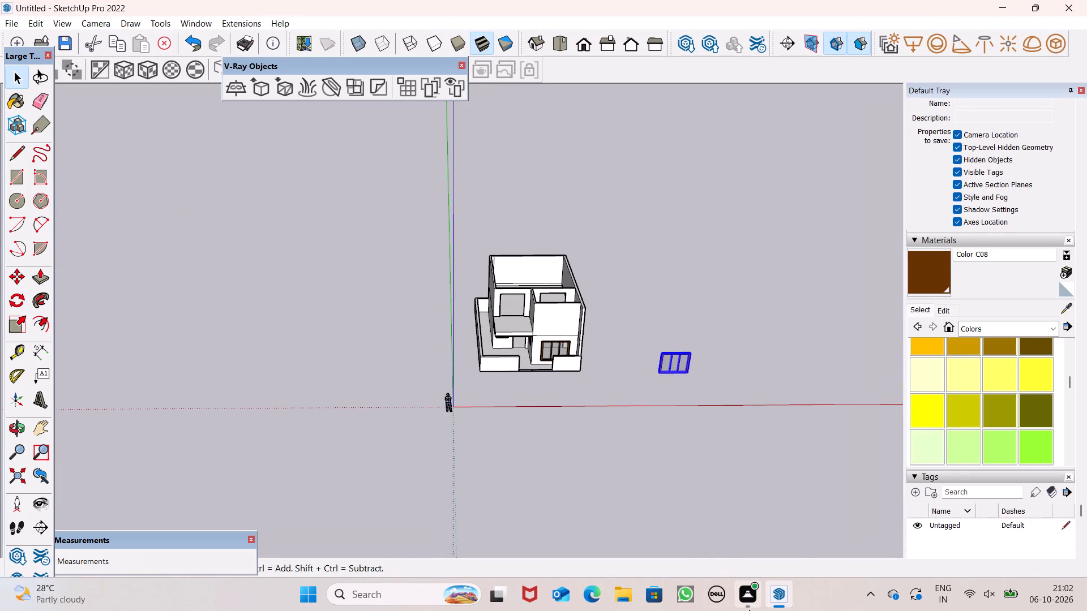
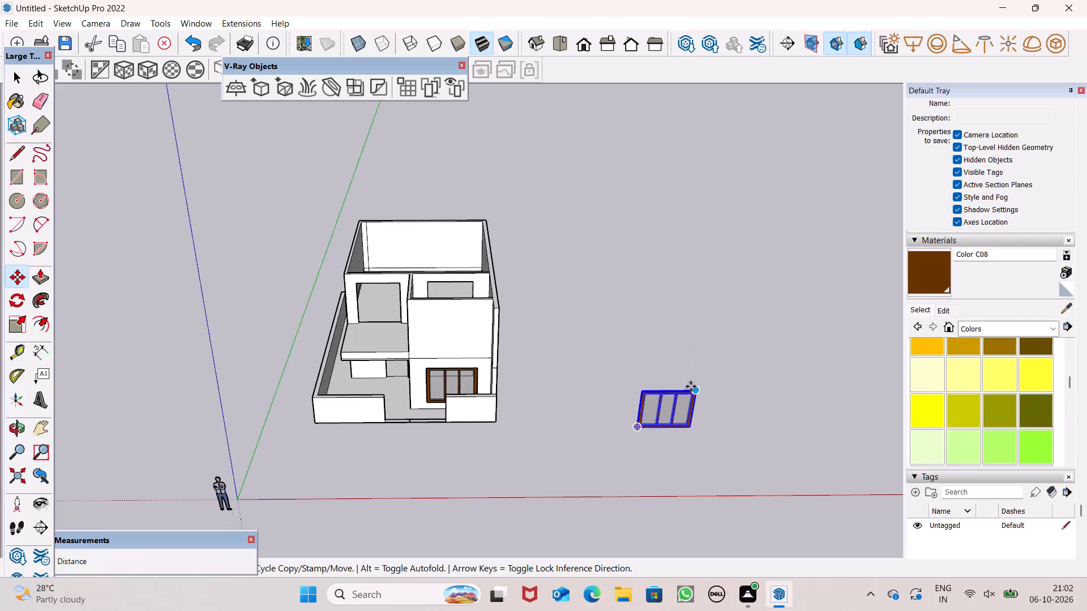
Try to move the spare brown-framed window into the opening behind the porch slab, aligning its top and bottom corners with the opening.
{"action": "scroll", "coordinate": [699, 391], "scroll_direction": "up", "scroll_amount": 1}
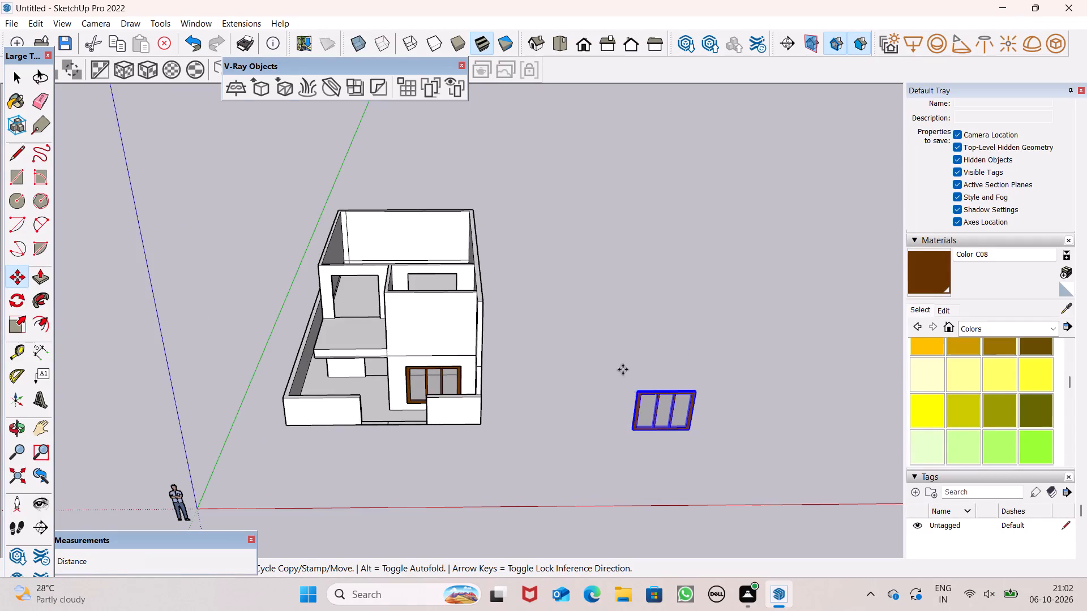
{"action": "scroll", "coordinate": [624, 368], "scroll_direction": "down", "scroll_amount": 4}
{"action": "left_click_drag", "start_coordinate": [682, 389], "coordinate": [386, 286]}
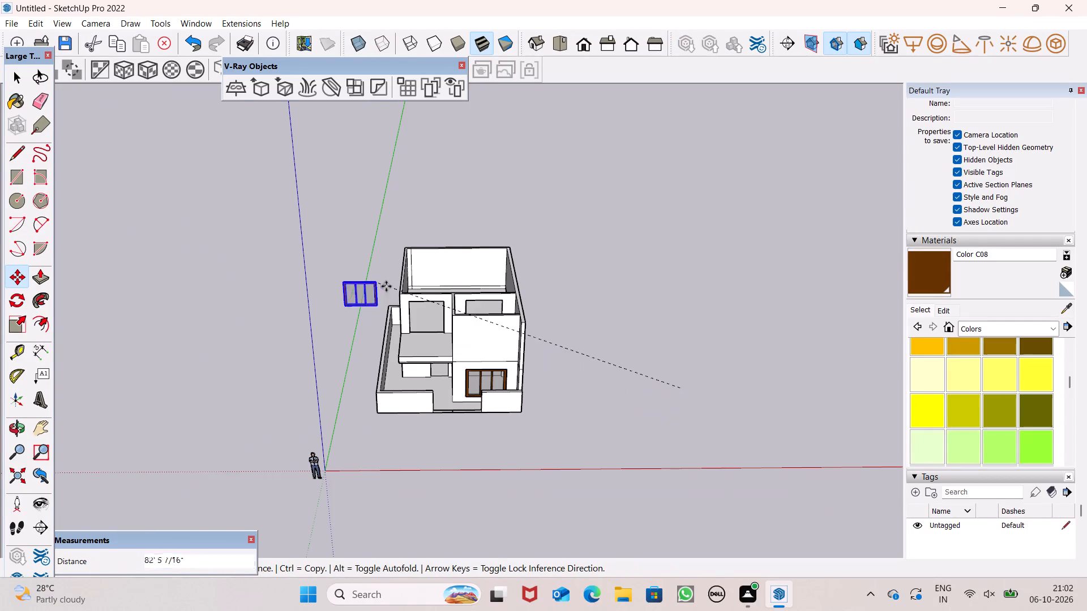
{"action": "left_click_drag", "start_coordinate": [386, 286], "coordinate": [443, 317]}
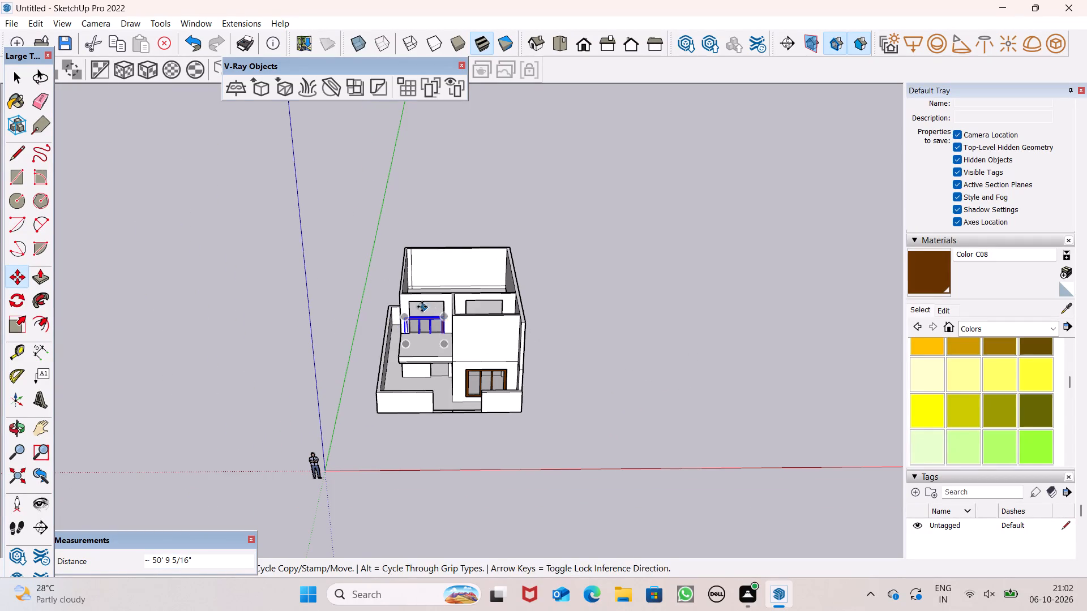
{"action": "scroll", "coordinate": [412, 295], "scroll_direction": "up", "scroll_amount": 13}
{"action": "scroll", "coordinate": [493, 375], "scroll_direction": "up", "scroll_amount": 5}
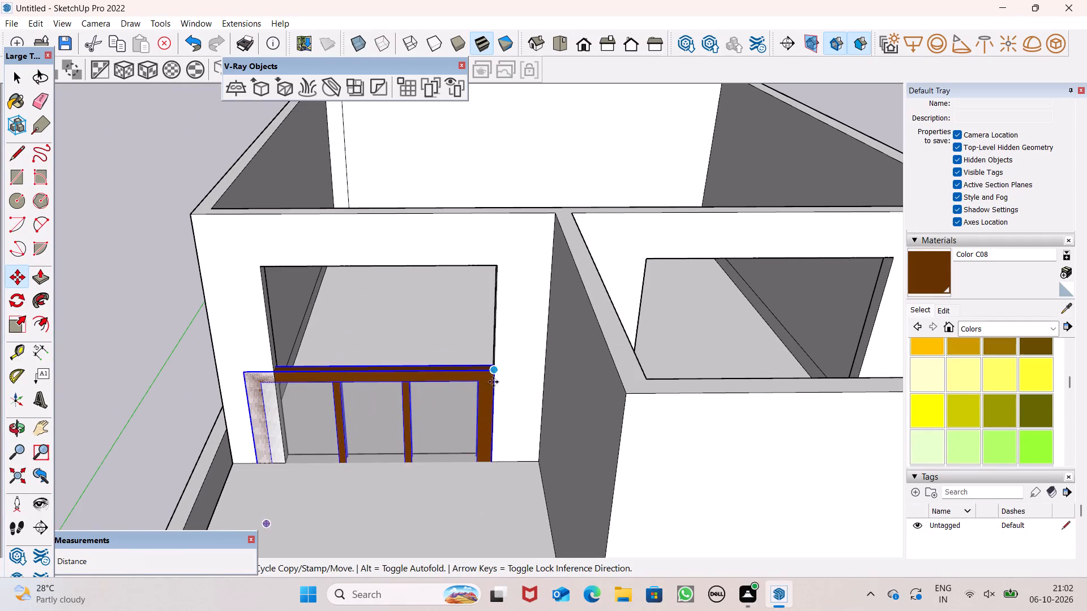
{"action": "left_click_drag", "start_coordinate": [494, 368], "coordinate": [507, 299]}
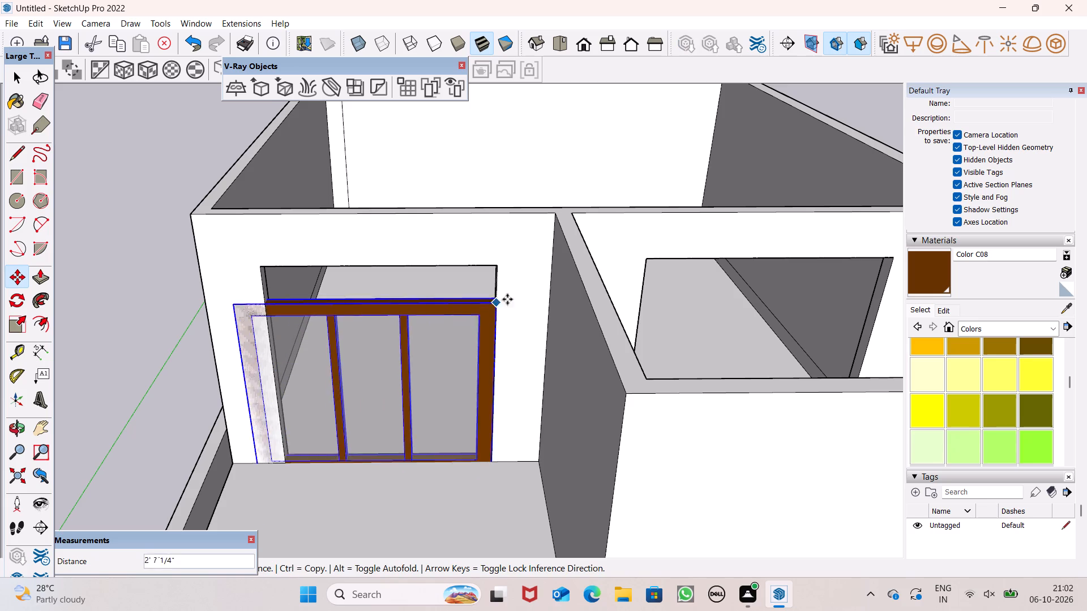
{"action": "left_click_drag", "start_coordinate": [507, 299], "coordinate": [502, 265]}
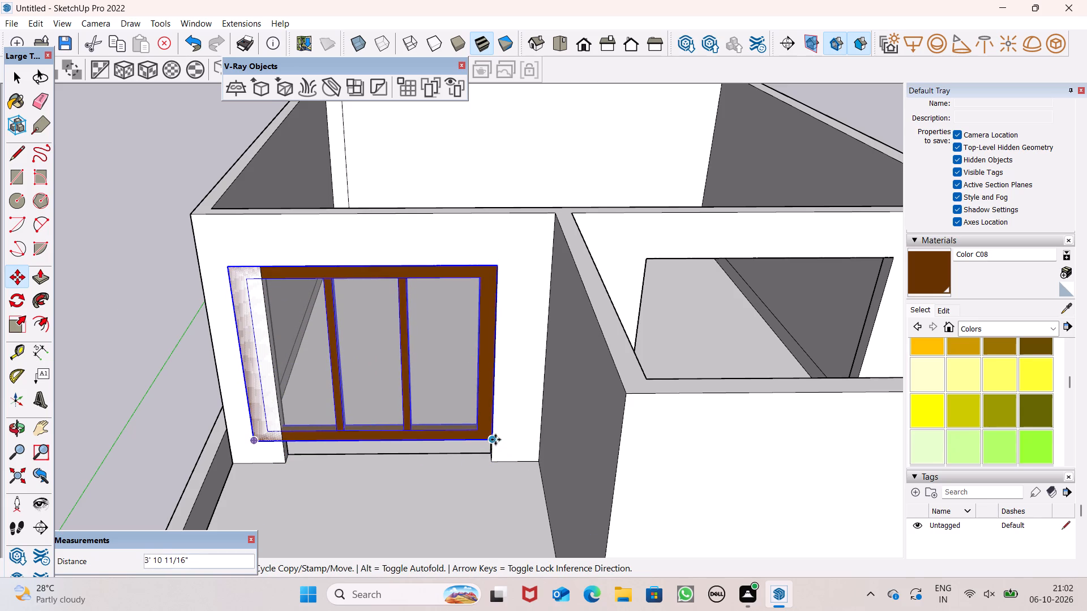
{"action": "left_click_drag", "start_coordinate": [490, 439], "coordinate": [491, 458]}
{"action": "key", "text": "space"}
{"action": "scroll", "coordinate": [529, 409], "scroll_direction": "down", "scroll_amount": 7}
Undo the window moves and the 6" opening cut, back to the rectangle outlined on the upper-storey wall behind the porch slab.
{"action": "key", "text": "ctrl+z"}
{"action": "key", "text": "ctrl+z"}
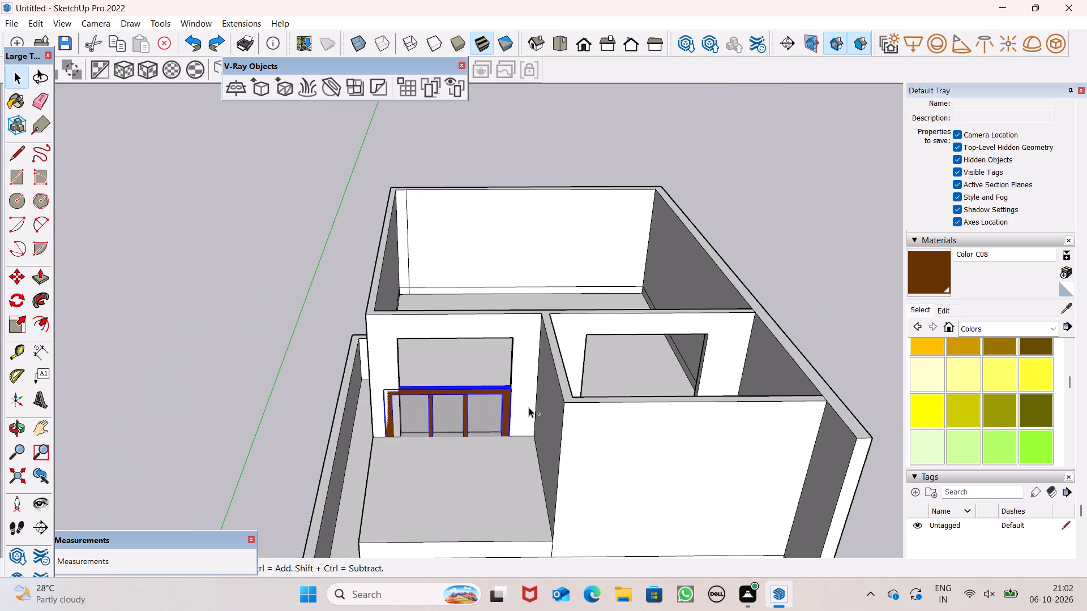
{"action": "key", "text": "ctrl+z"}
{"action": "key", "text": "ctrl+z"}
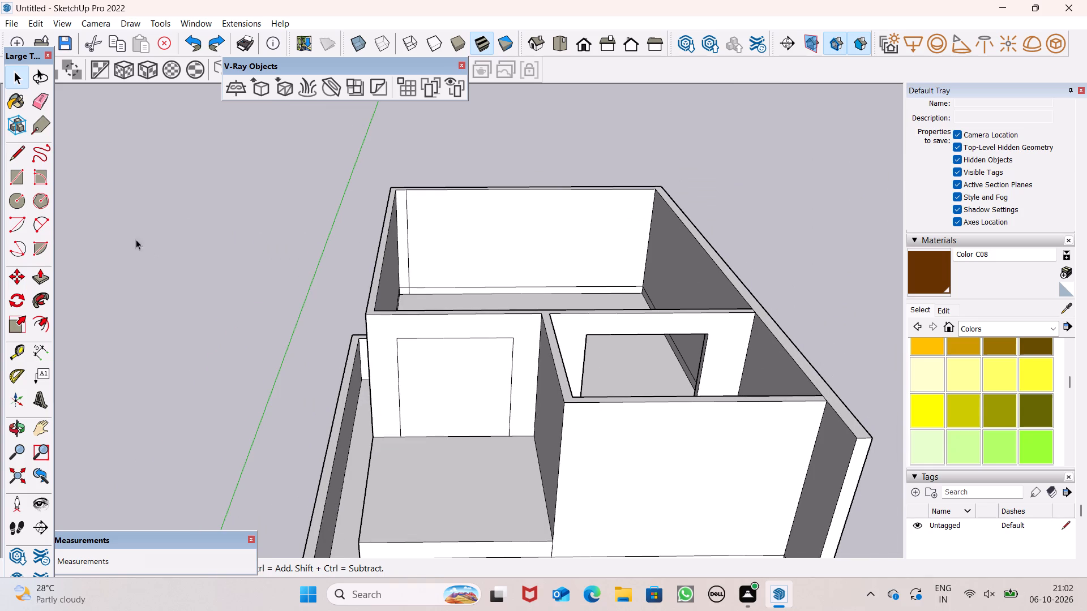
Draw a line about 7'6" long across the wall rectangle, slightly above its base on the porch slab.
{"action": "left_click", "coordinate": [24, 154]}
{"action": "scroll", "coordinate": [425, 373], "scroll_direction": "up", "scroll_amount": 4}
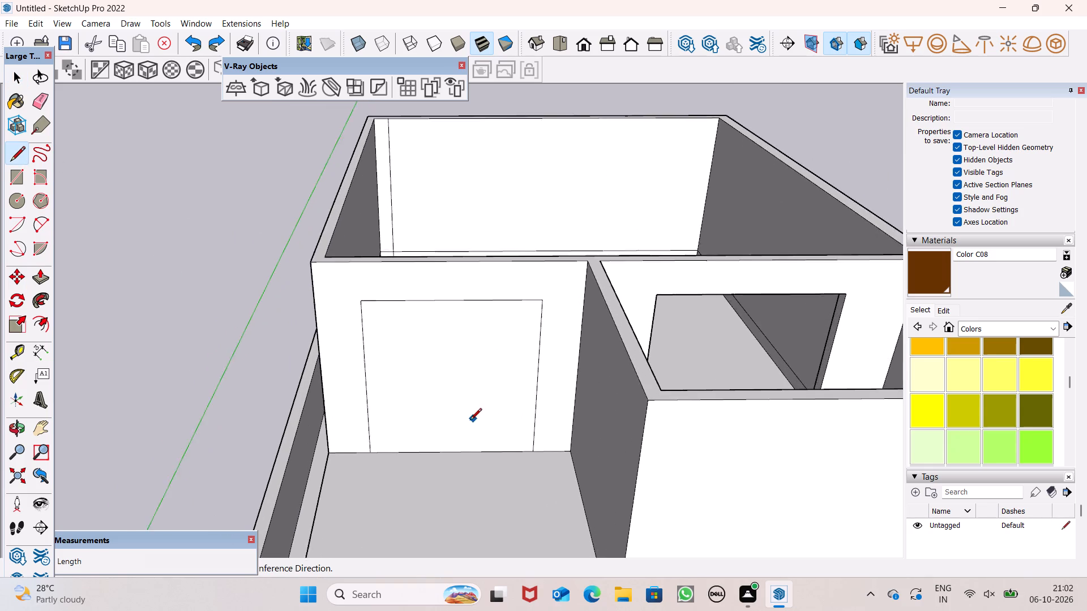
{"action": "scroll", "coordinate": [470, 421], "scroll_direction": "up", "scroll_amount": 1}
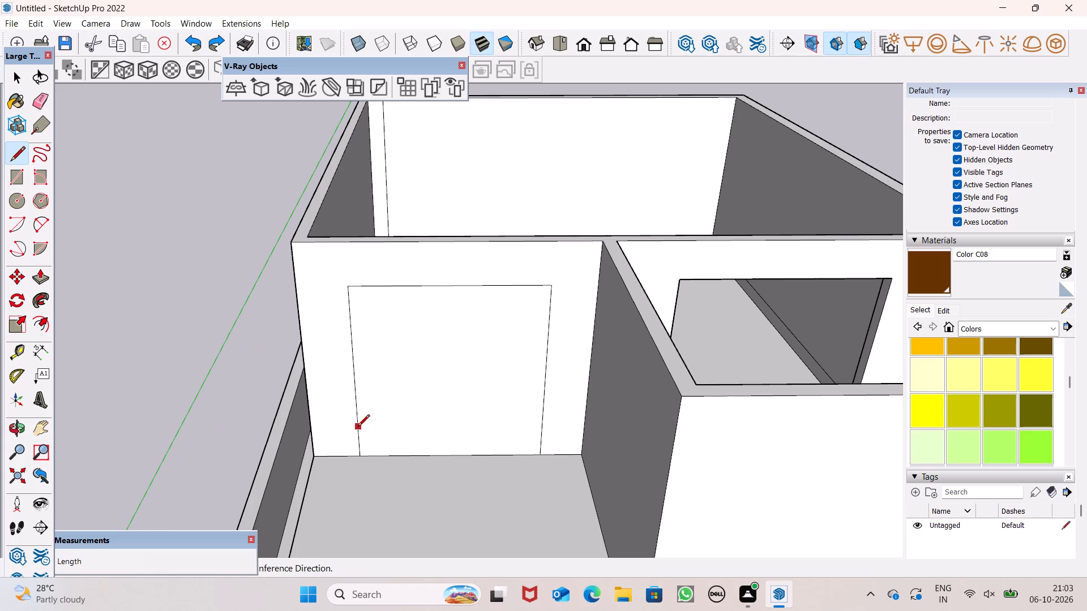
{"action": "left_click", "coordinate": [358, 427]}
{"action": "key", "text": "space"}
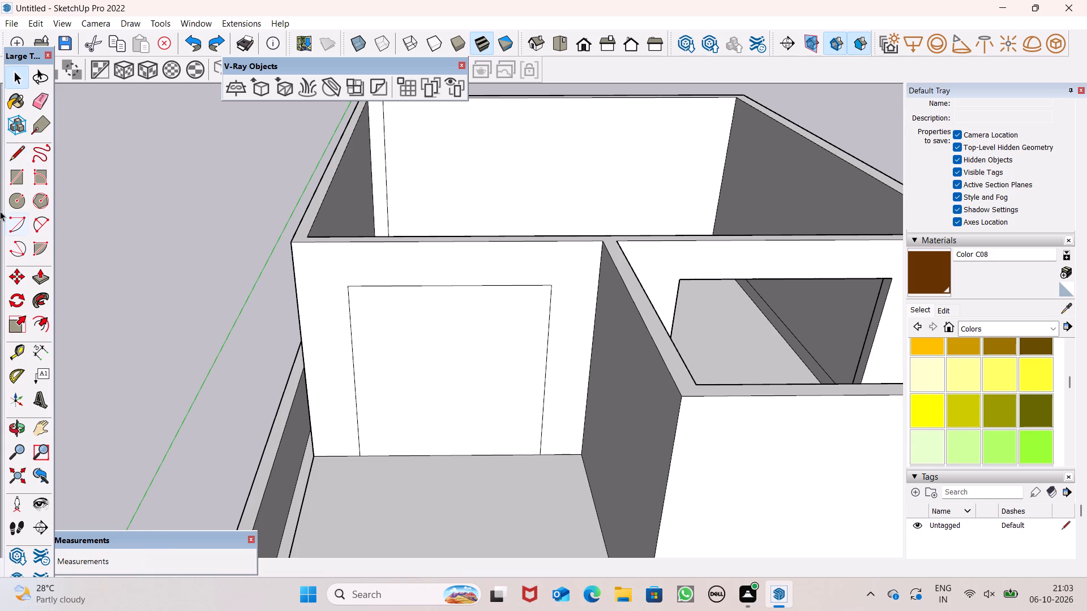
{"action": "left_click", "coordinate": [14, 160]}
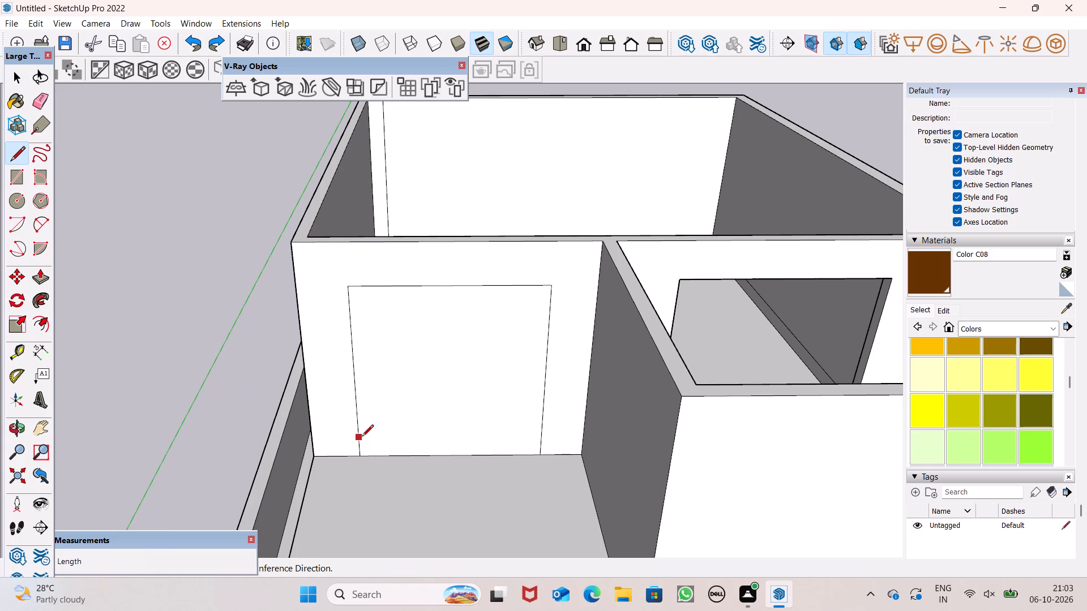
{"action": "left_click", "coordinate": [361, 435]}
{"action": "left_click", "coordinate": [544, 428]}
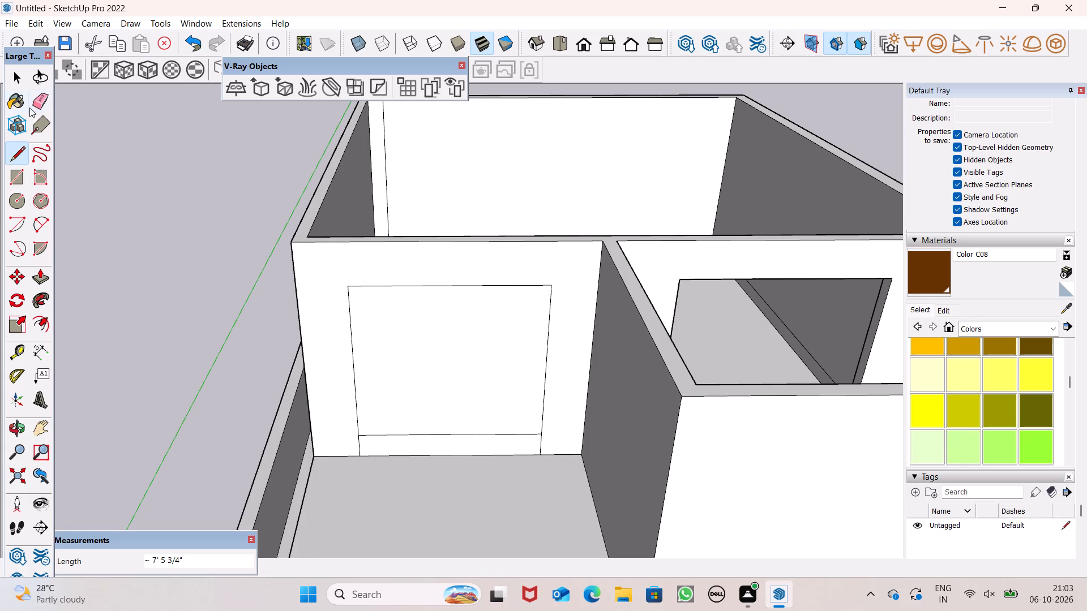
Erase the two short side edges between the new line and the porch slab.
{"action": "left_click_drag", "start_coordinate": [41, 107], "coordinate": [48, 111]}
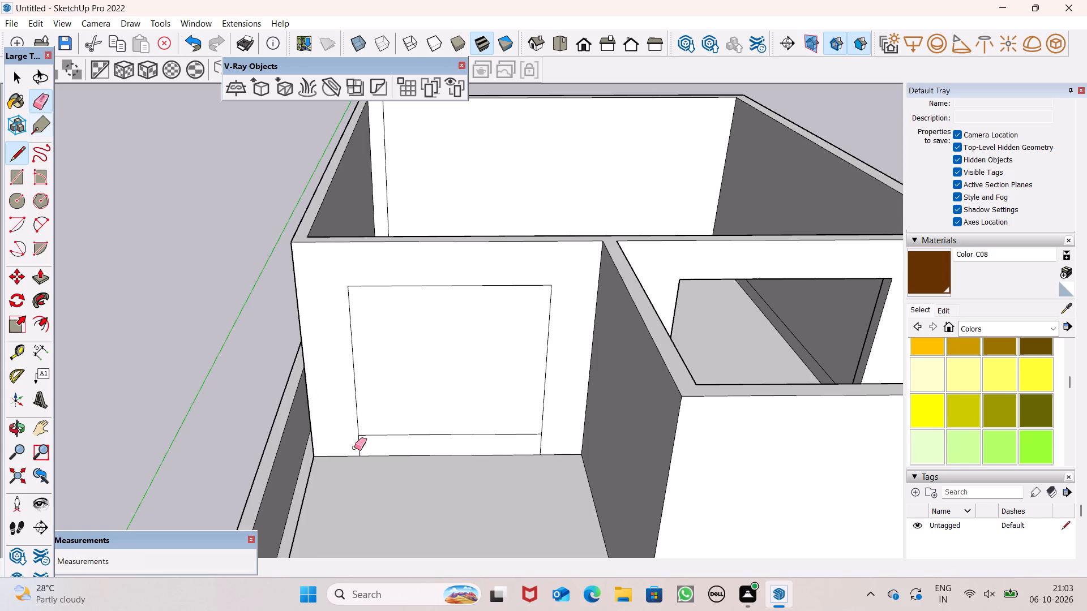
{"action": "left_click_drag", "start_coordinate": [354, 448], "coordinate": [367, 448]}
{"action": "left_click_drag", "start_coordinate": [537, 444], "coordinate": [546, 441]}
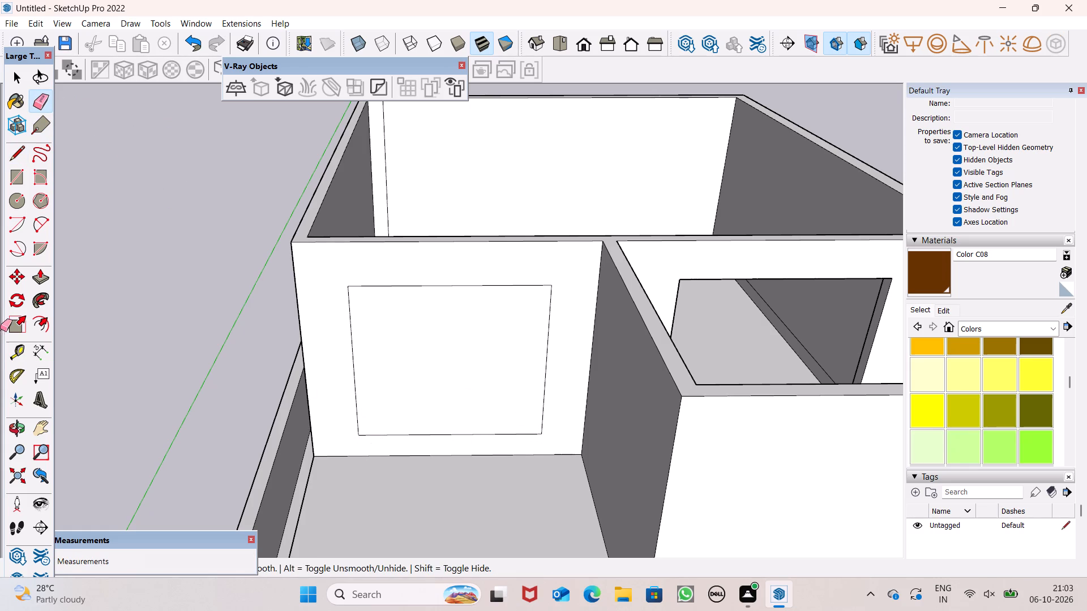
Push the shortened rectangle 6" through the upper-storey wall to cut a window opening above the porch slab.
{"action": "left_click", "coordinate": [49, 279]}
{"action": "left_click_drag", "start_coordinate": [452, 394], "coordinate": [457, 390]}
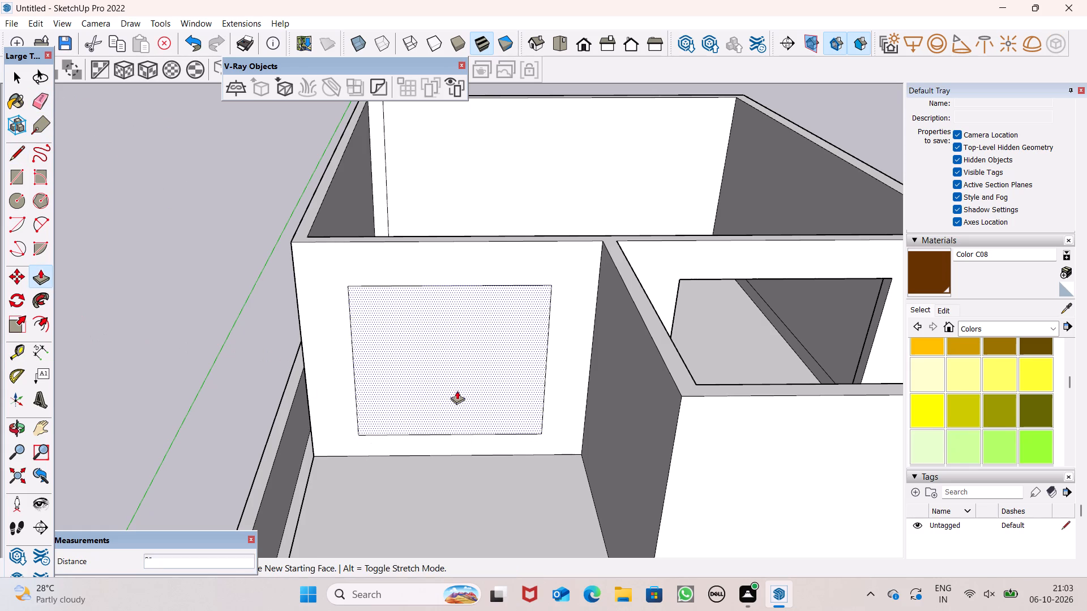
{"action": "left_click_drag", "start_coordinate": [457, 390], "coordinate": [490, 385]}
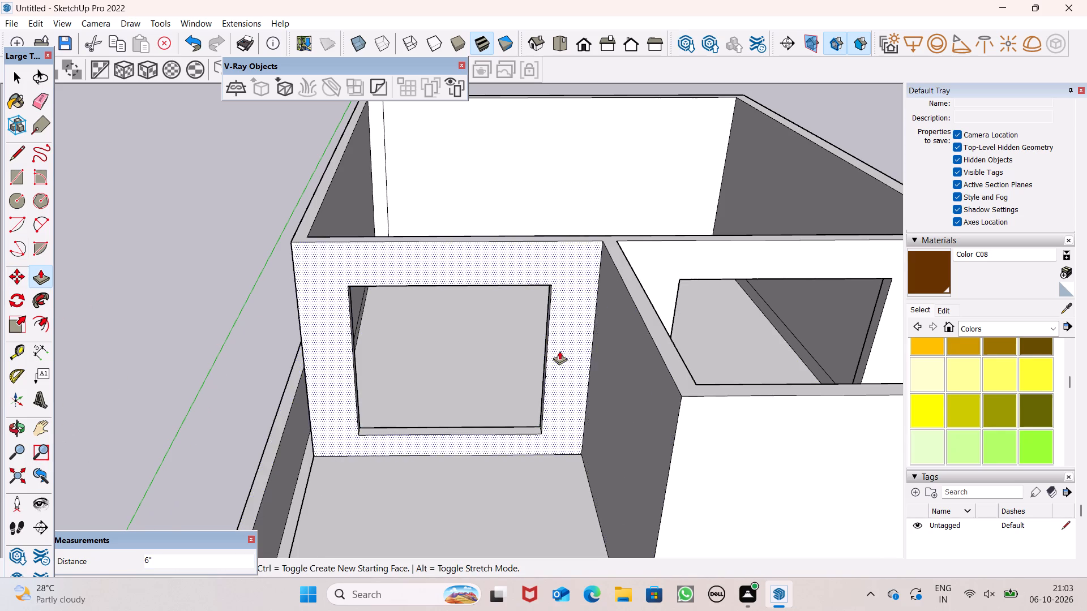
Move the spare brown-framed window by its top corner onto the matching top corner of the new opening.
{"action": "scroll", "coordinate": [559, 349], "scroll_direction": "down", "scroll_amount": 17}
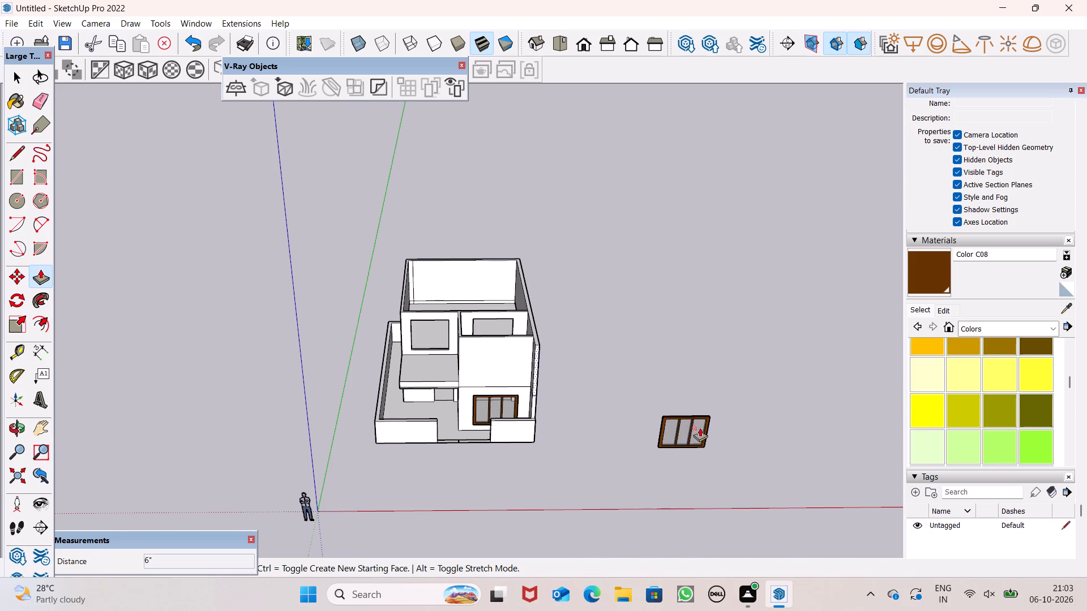
{"action": "key", "text": "space"}
{"action": "left_click", "coordinate": [695, 427]}
{"action": "key", "text": "m"}
{"action": "key", "text": "Return"}
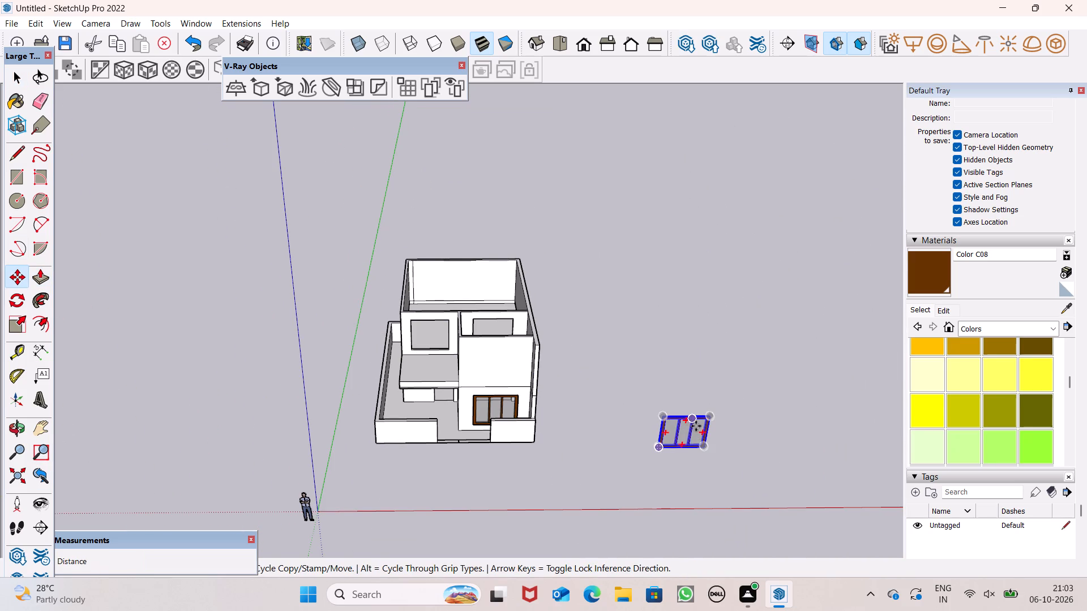
{"action": "left_click_drag", "start_coordinate": [710, 420], "coordinate": [444, 331]}
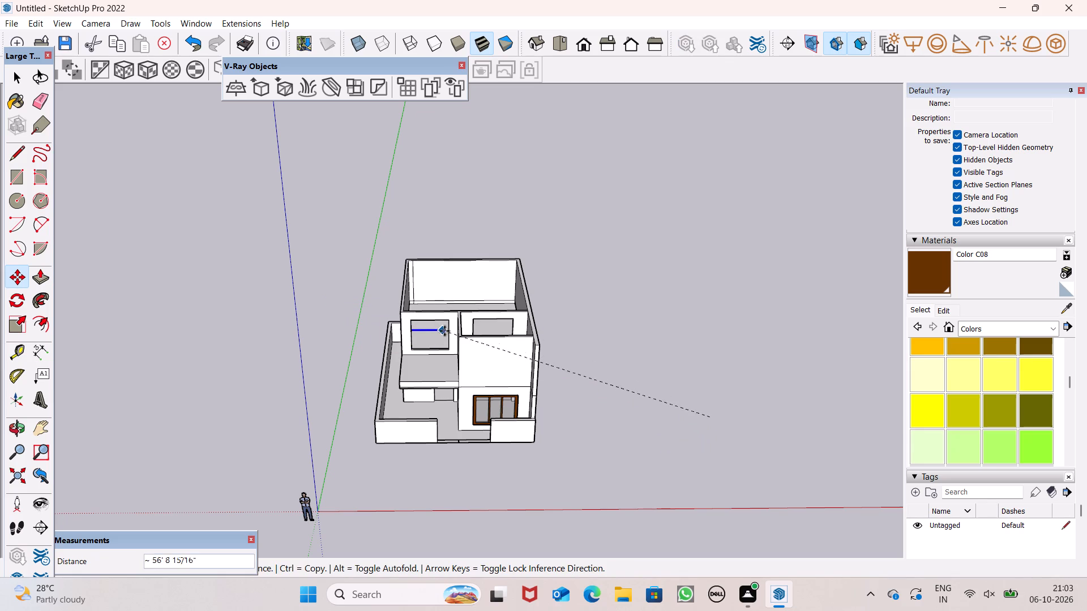
{"action": "left_click_drag", "start_coordinate": [444, 331], "coordinate": [446, 322]}
{"action": "scroll", "coordinate": [448, 313], "scroll_direction": "up", "scroll_amount": 8}
{"action": "scroll", "coordinate": [457, 424], "scroll_direction": "up", "scroll_amount": 5}
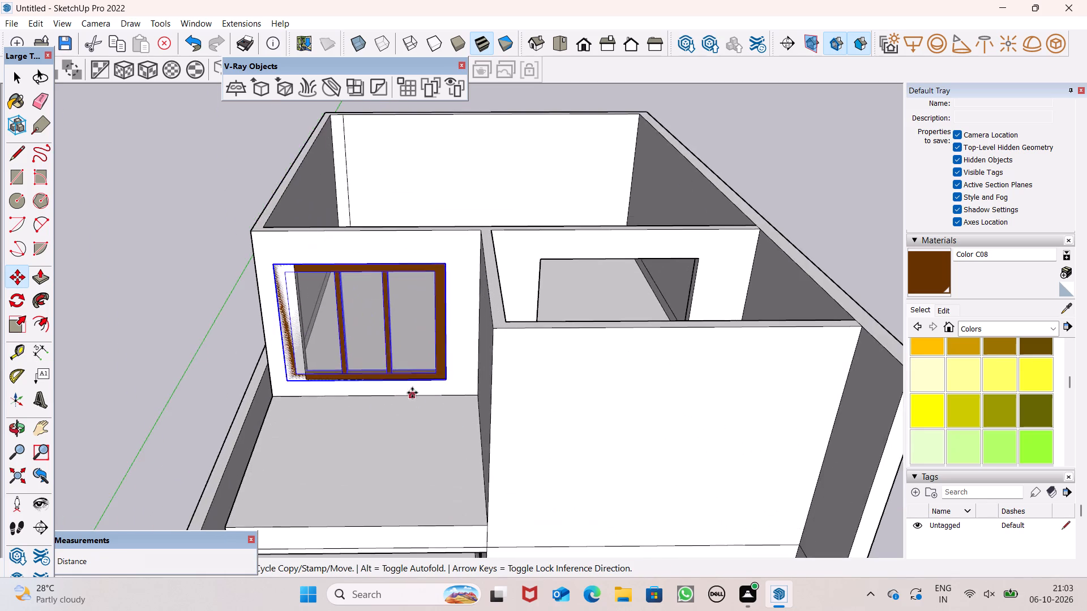
{"action": "scroll", "coordinate": [422, 380], "scroll_direction": "up", "scroll_amount": 6}
{"action": "scroll", "coordinate": [520, 402], "scroll_direction": "down", "scroll_amount": 3}
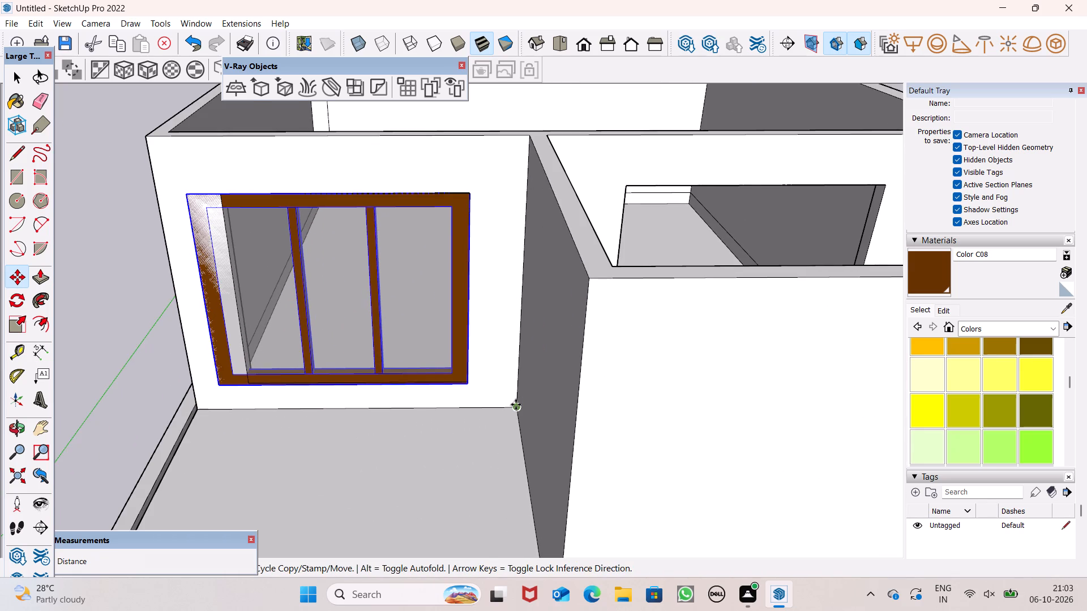
{"action": "scroll", "coordinate": [516, 405], "scroll_direction": "down", "scroll_amount": 1}
{"action": "key", "text": "space"}
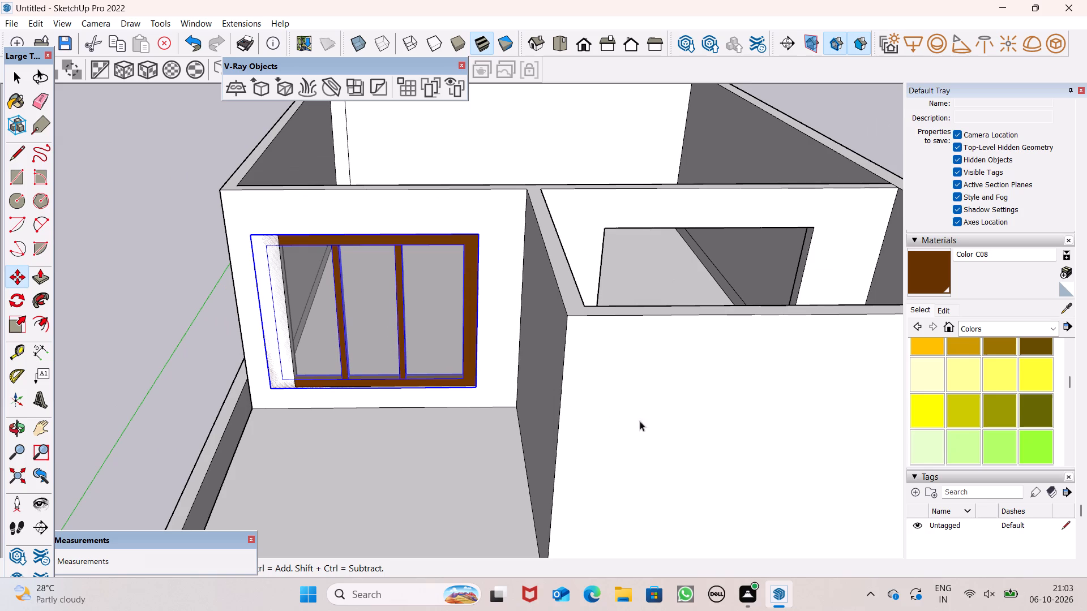
Scale the placed window down proportionally from its overhanging top corner to fit within the opening's width.
{"action": "scroll", "coordinate": [682, 433], "scroll_direction": "down", "scroll_amount": 4}
{"action": "scroll", "coordinate": [332, 376], "scroll_direction": "up", "scroll_amount": 6}
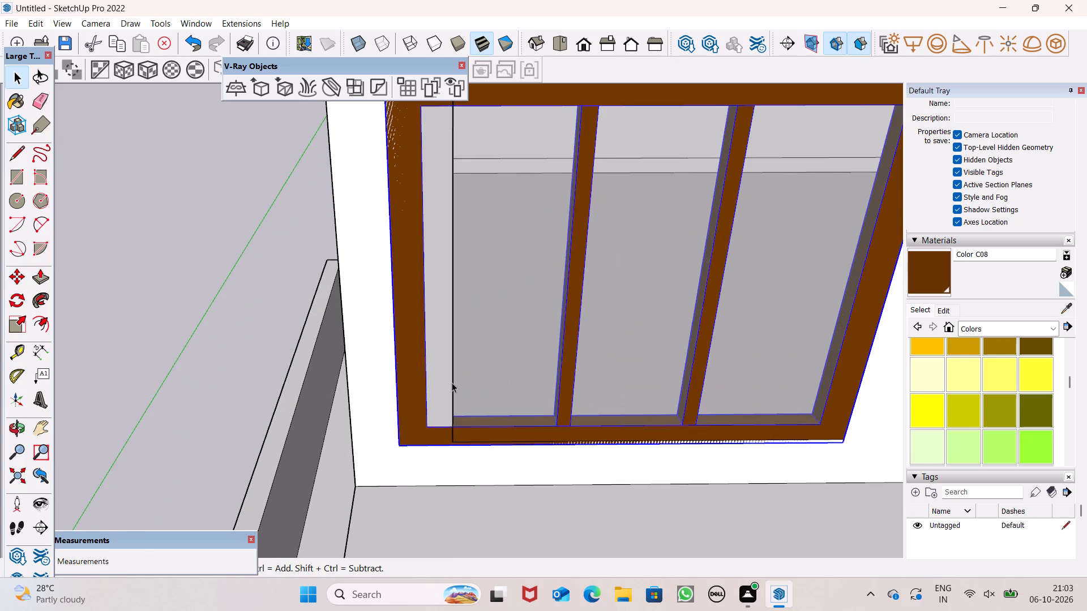
{"action": "scroll", "coordinate": [452, 396], "scroll_direction": "down", "scroll_amount": 3}
{"action": "scroll", "coordinate": [676, 418], "scroll_direction": "down", "scroll_amount": 4}
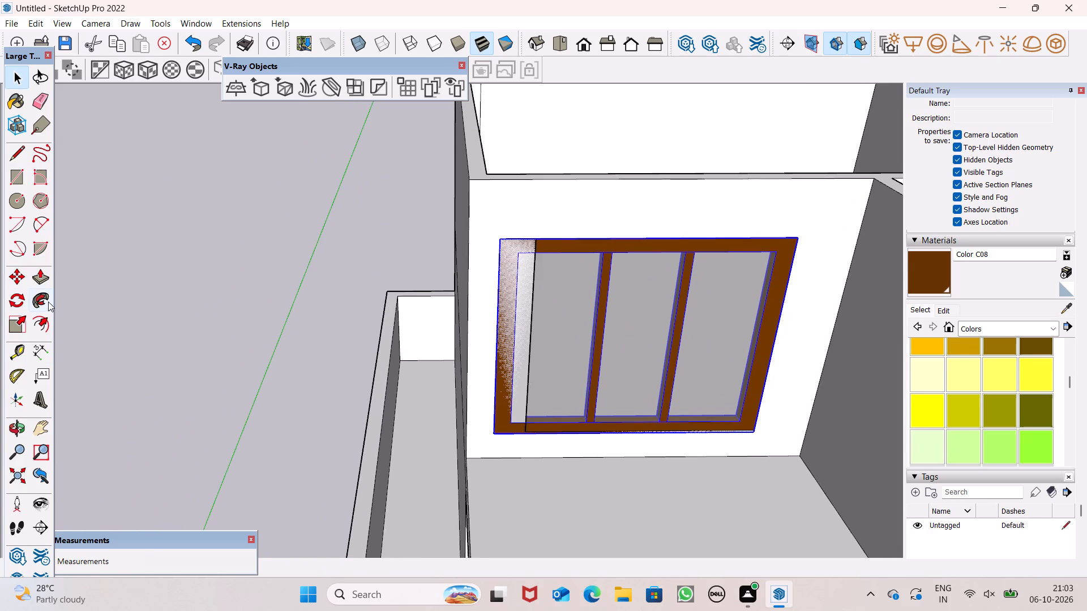
{"action": "left_click", "coordinate": [13, 320]}
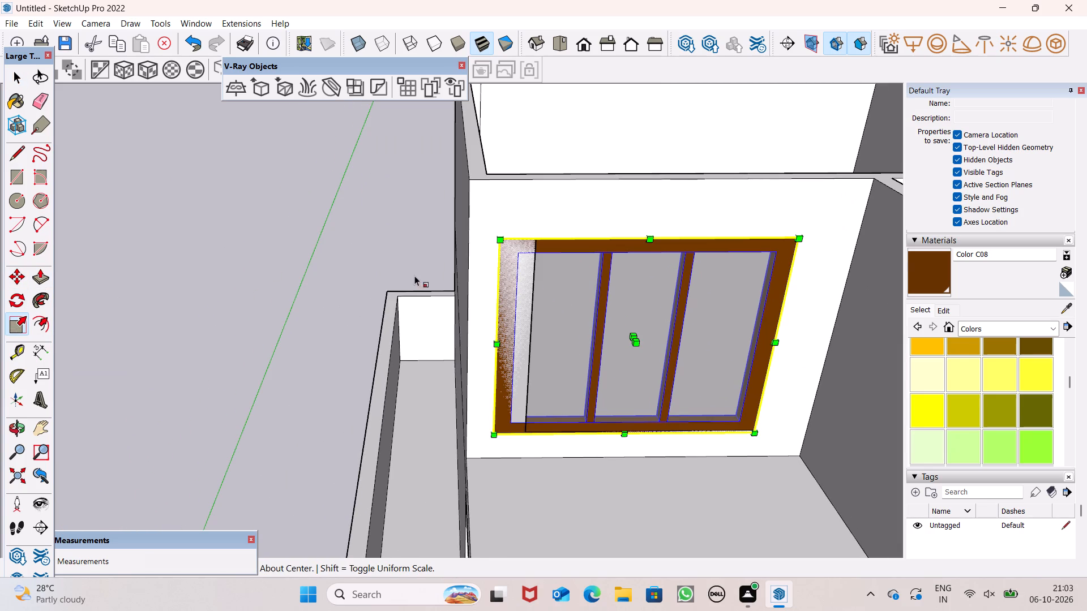
{"action": "left_click_drag", "start_coordinate": [499, 237], "coordinate": [545, 257]}
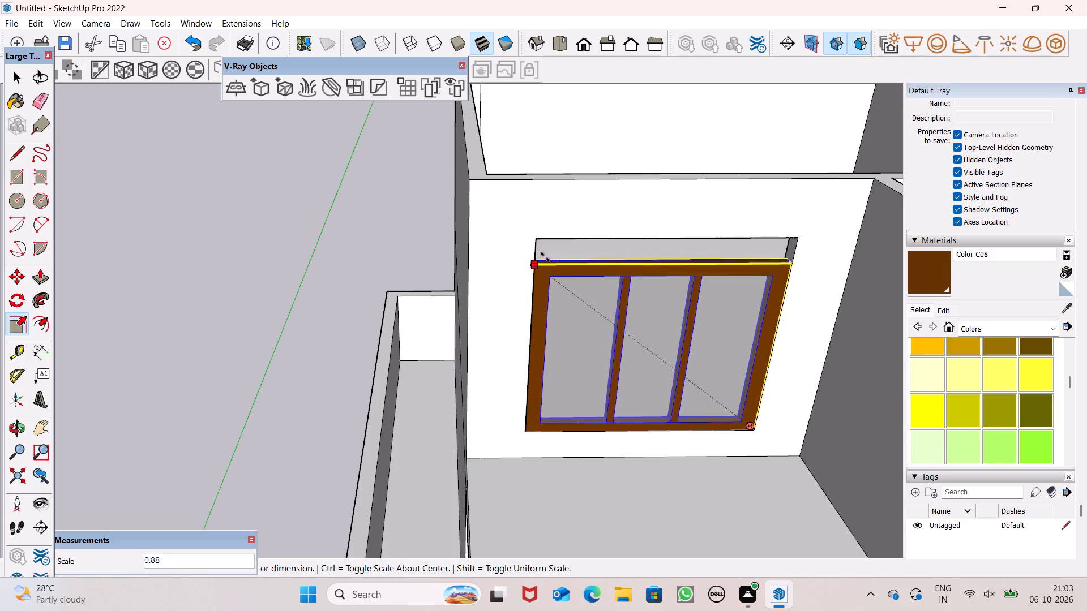
{"action": "left_click_drag", "start_coordinate": [545, 257], "coordinate": [555, 261]}
Stretch the window's side edge outward to meet the side of the opening.
{"action": "middle_click_drag", "start_coordinate": [528, 339], "coordinate": [568, 365]}
{"action": "scroll", "coordinate": [524, 371], "scroll_direction": "up", "scroll_amount": 7}
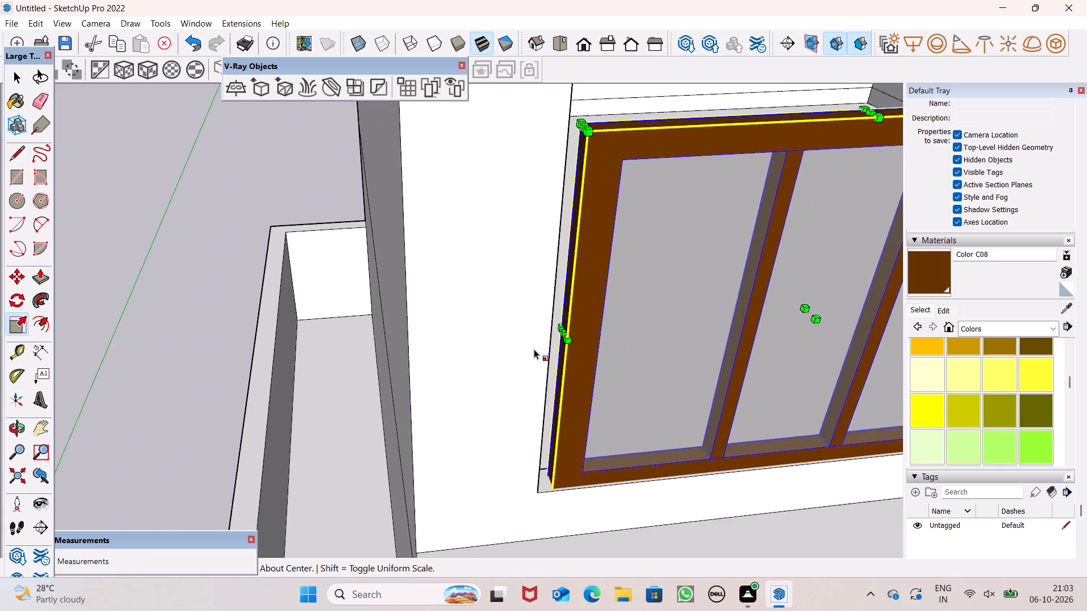
{"action": "scroll", "coordinate": [534, 349], "scroll_direction": "up", "scroll_amount": 2}
{"action": "left_click_drag", "start_coordinate": [565, 334], "coordinate": [550, 337]}
Stretch the window's top edge up to the head of the opening, at a blue scale of about 1.18, and deselect it.
{"action": "scroll", "coordinate": [550, 391], "scroll_direction": "down", "scroll_amount": 4}
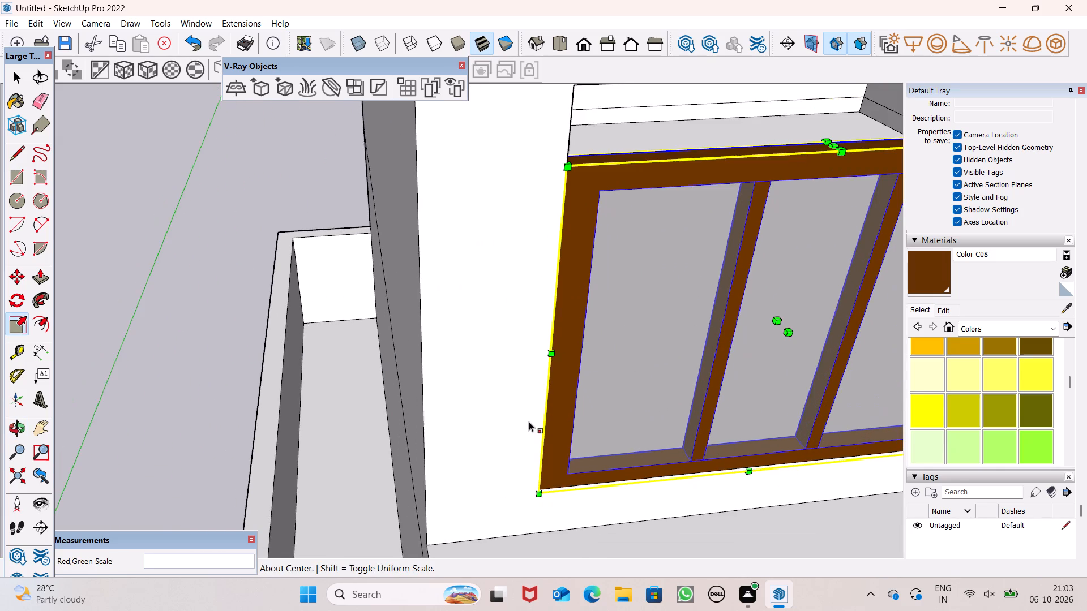
{"action": "scroll", "coordinate": [361, 419], "scroll_direction": "down", "scroll_amount": 6}
{"action": "scroll", "coordinate": [491, 295], "scroll_direction": "up", "scroll_amount": 5}
{"action": "scroll", "coordinate": [482, 437], "scroll_direction": "up", "scroll_amount": 3}
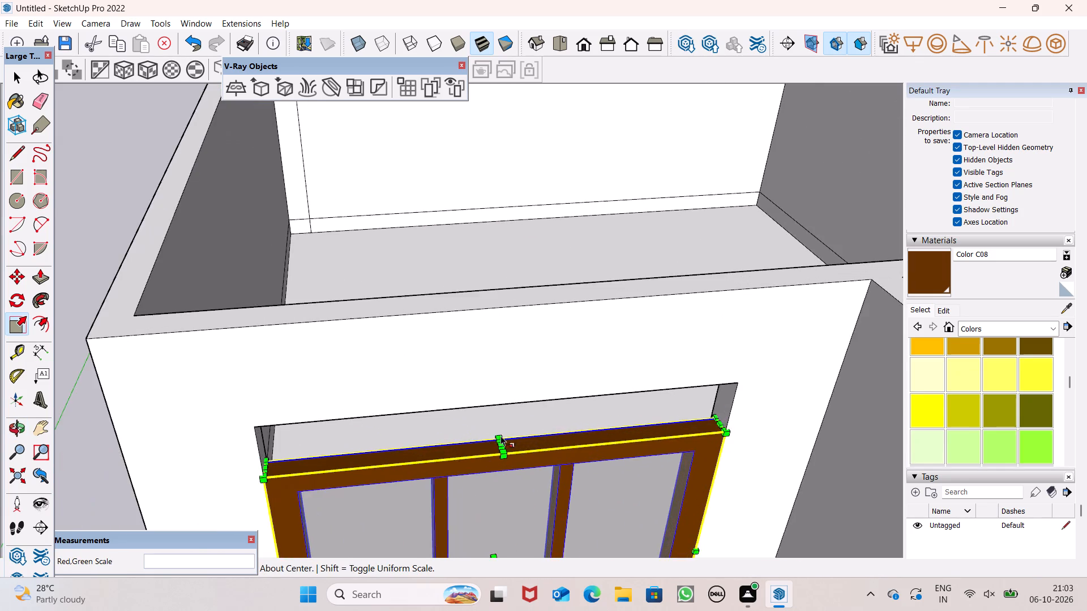
{"action": "left_click_drag", "start_coordinate": [514, 451], "coordinate": [520, 384]}
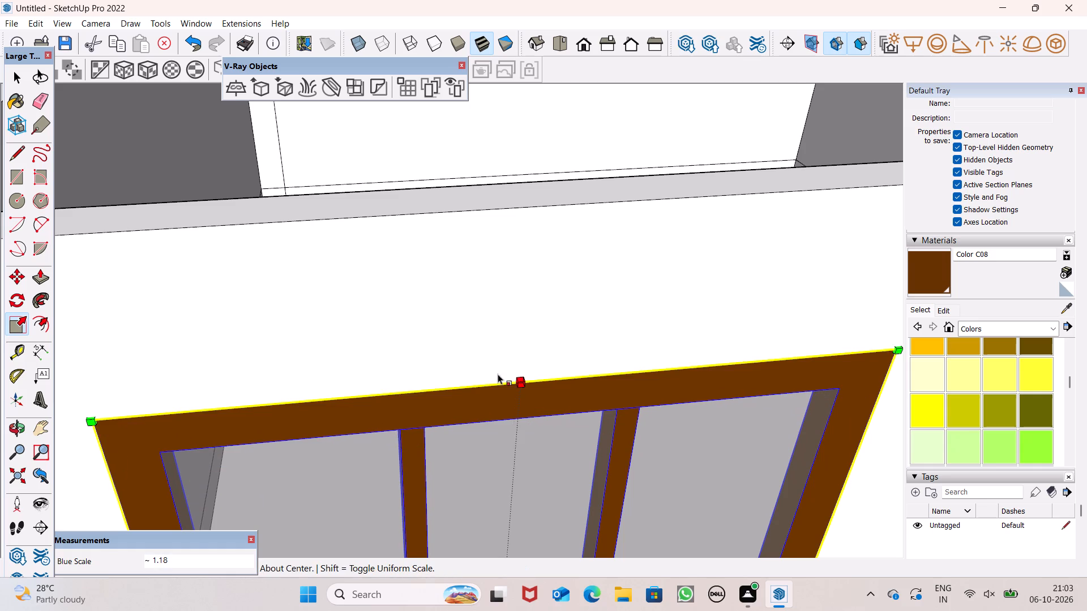
{"action": "scroll", "coordinate": [488, 325], "scroll_direction": "down", "scroll_amount": 12}
{"action": "key", "text": "space"}
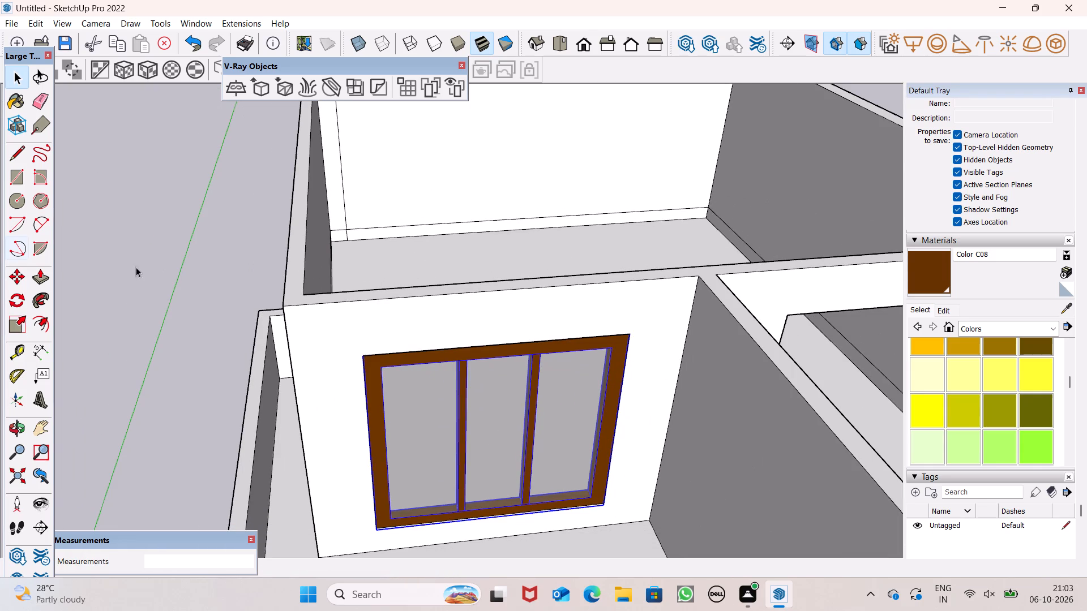
{"action": "left_click", "coordinate": [170, 243]}
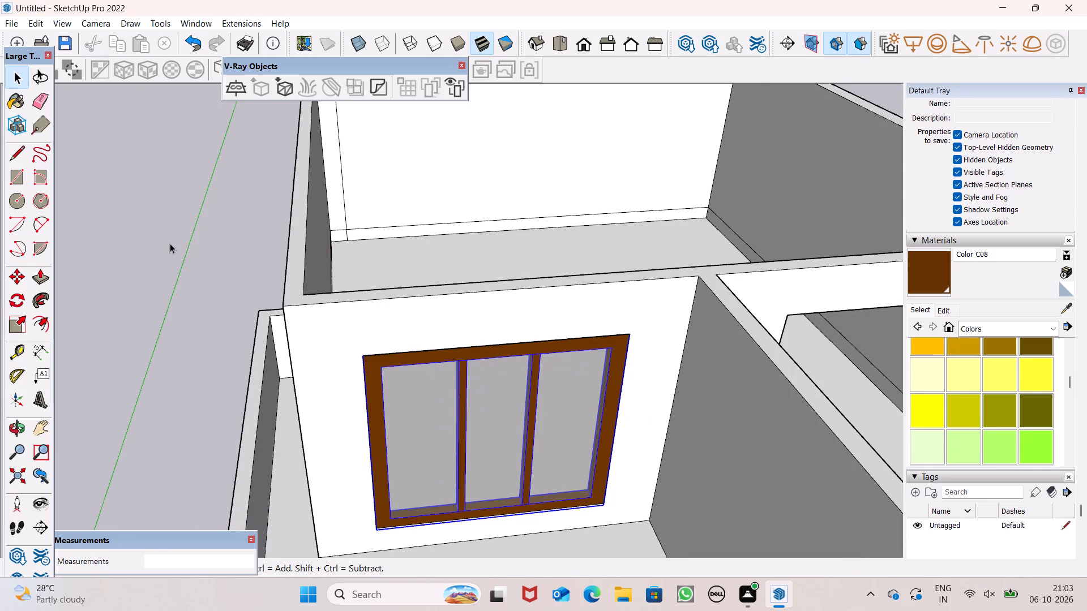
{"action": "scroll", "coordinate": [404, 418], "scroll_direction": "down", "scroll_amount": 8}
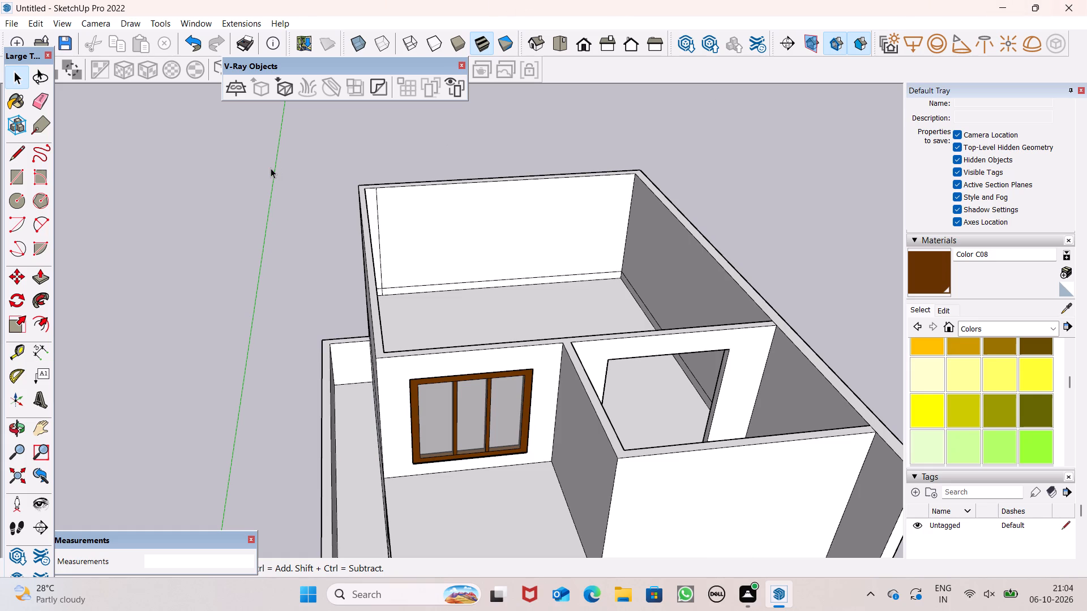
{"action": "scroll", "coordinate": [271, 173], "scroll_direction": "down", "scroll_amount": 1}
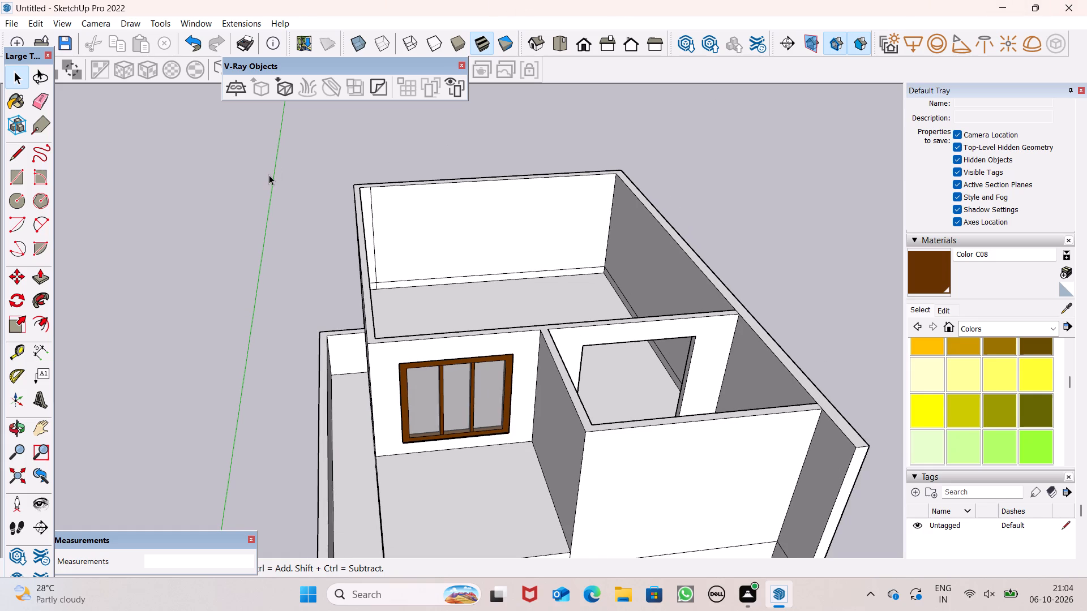
Draw a line about 10' long on the porch slab, slightly inset from and parallel to its free side edge.
{"action": "scroll", "coordinate": [269, 184], "scroll_direction": "down", "scroll_amount": 5}
{"action": "scroll", "coordinate": [336, 208], "scroll_direction": "down", "scroll_amount": 1}
{"action": "scroll", "coordinate": [559, 311], "scroll_direction": "down", "scroll_amount": 5}
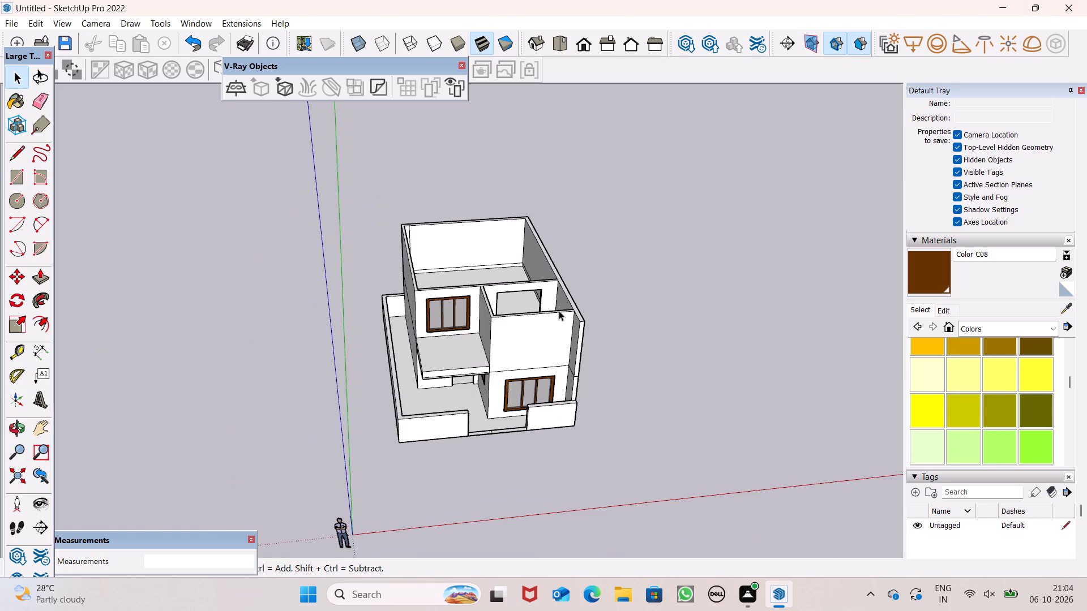
{"action": "scroll", "coordinate": [559, 306], "scroll_direction": "down", "scroll_amount": 2}
{"action": "middle_click_drag", "start_coordinate": [575, 365], "coordinate": [560, 283]}
{"action": "scroll", "coordinate": [491, 335], "scroll_direction": "up", "scroll_amount": 3}
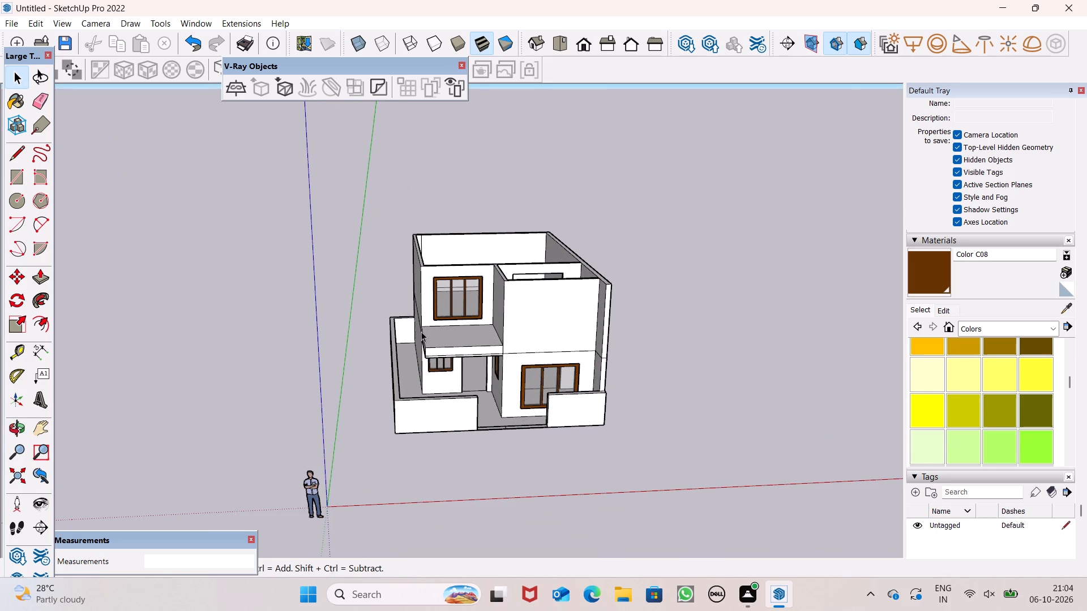
{"action": "middle_click_drag", "start_coordinate": [421, 341], "coordinate": [504, 474]}
{"action": "scroll", "coordinate": [469, 321], "scroll_direction": "up", "scroll_amount": 5}
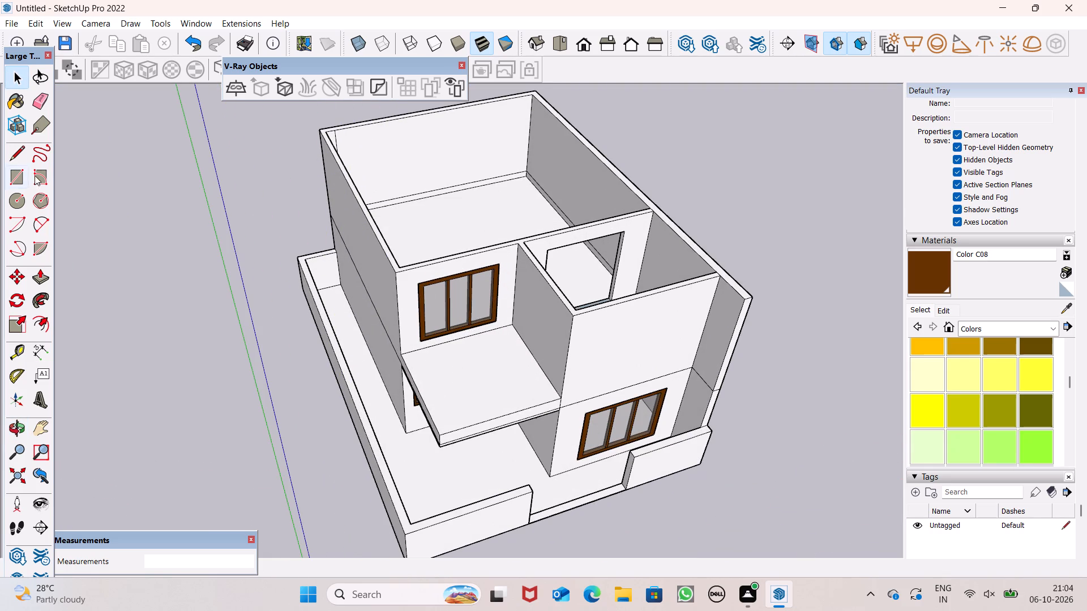
{"action": "left_click", "coordinate": [13, 158]}
{"action": "scroll", "coordinate": [479, 493], "scroll_direction": "up", "scroll_amount": 1}
{"action": "scroll", "coordinate": [479, 490], "scroll_direction": "down", "scroll_amount": 1}
{"action": "scroll", "coordinate": [466, 468], "scroll_direction": "up", "scroll_amount": 2}
{"action": "scroll", "coordinate": [444, 340], "scroll_direction": "up", "scroll_amount": 3}
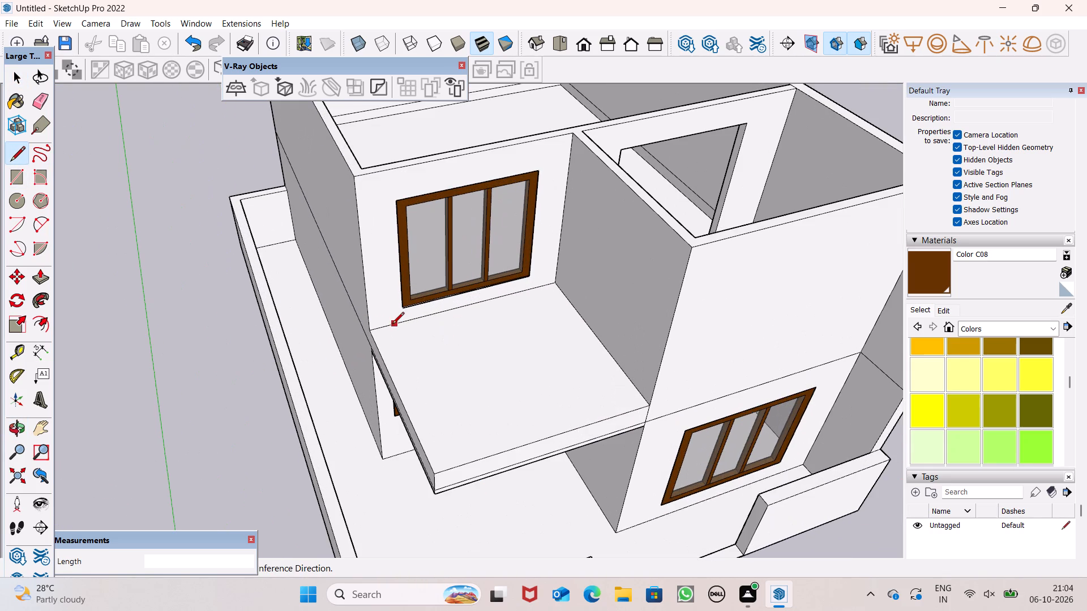
{"action": "scroll", "coordinate": [392, 343], "scroll_direction": "up", "scroll_amount": 6}
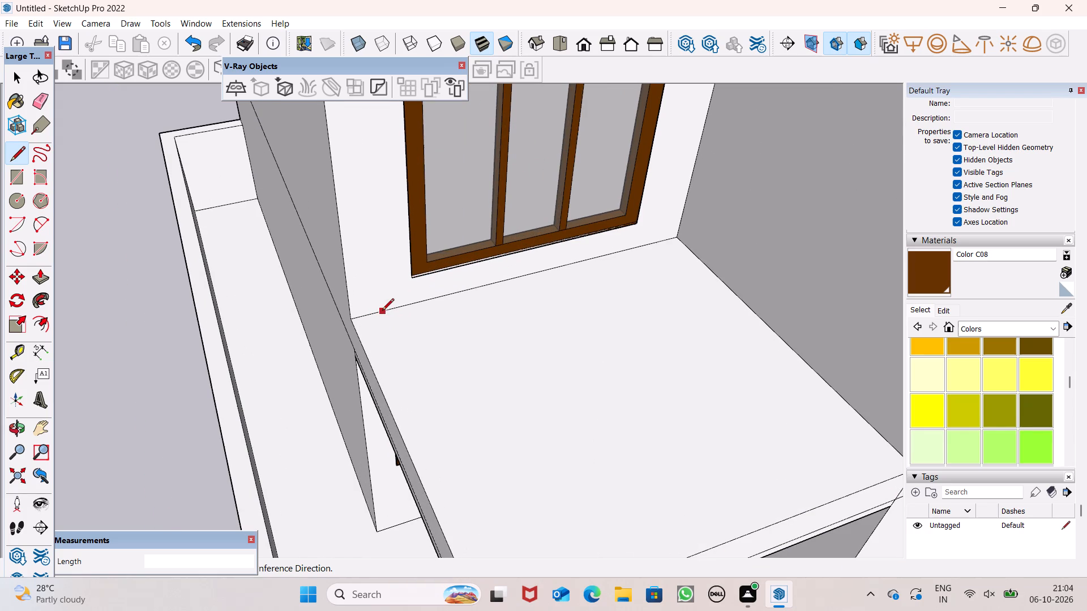
{"action": "left_click", "coordinate": [382, 311]}
{"action": "key", "text": "space"}
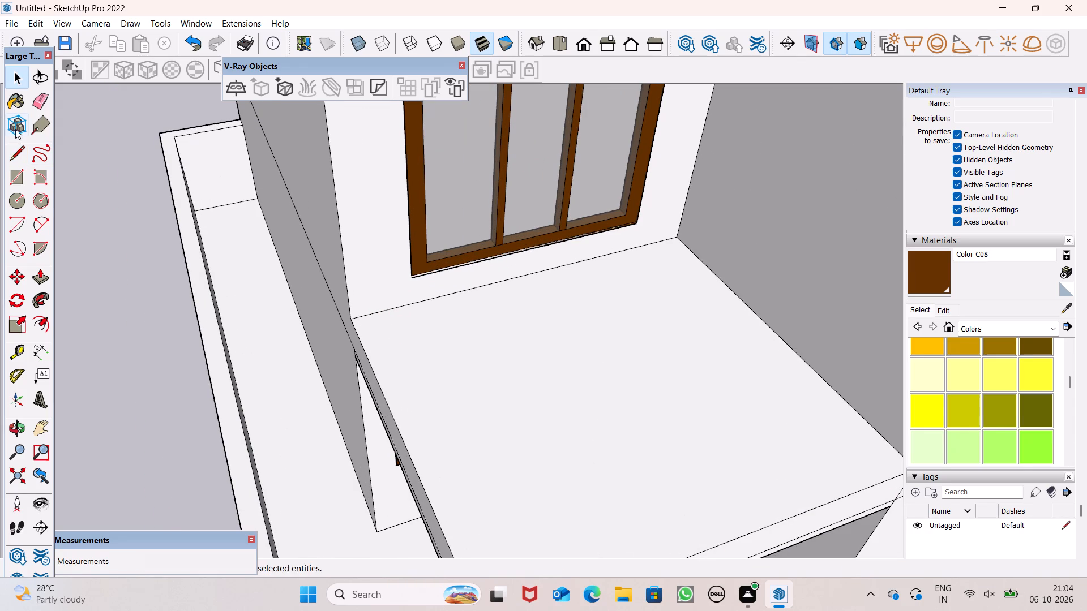
{"action": "left_click", "coordinate": [20, 157]}
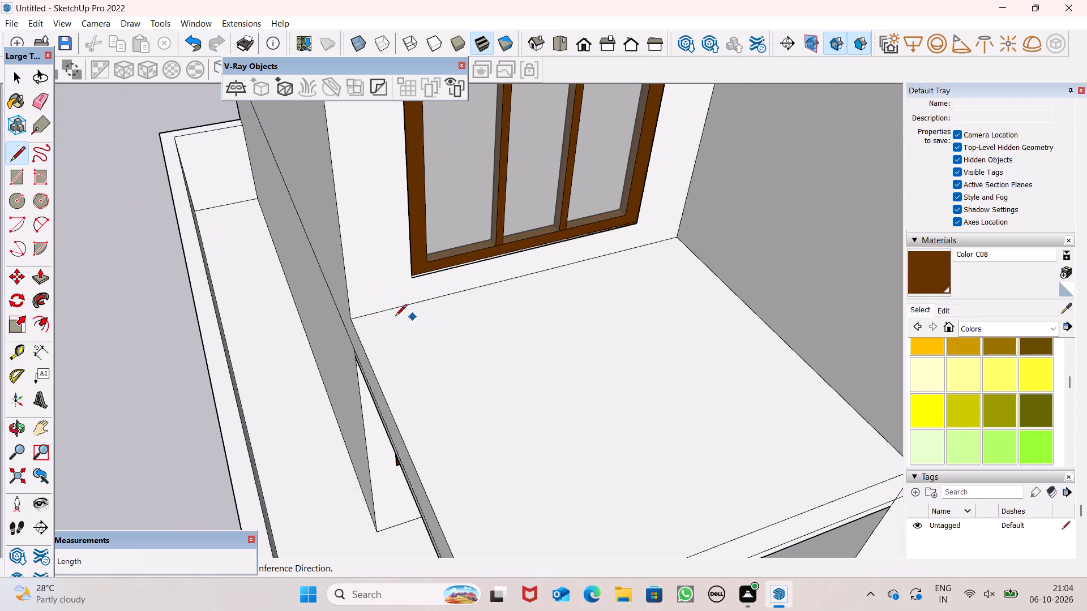
{"action": "scroll", "coordinate": [395, 317], "scroll_direction": "up", "scroll_amount": 3}
{"action": "left_click", "coordinate": [365, 312]}
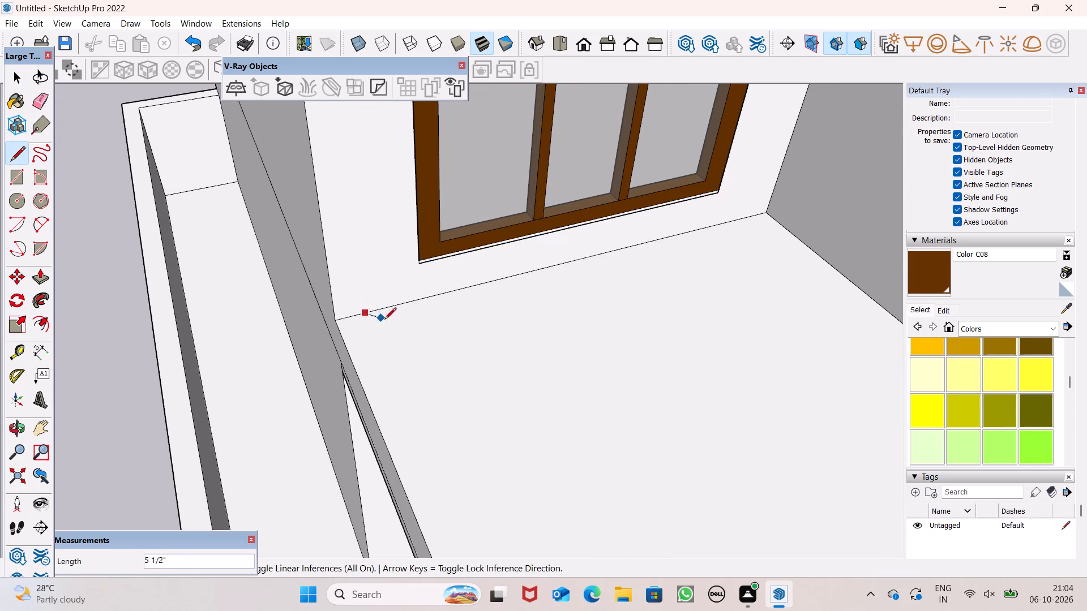
{"action": "scroll", "coordinate": [387, 331], "scroll_direction": "down", "scroll_amount": 8}
{"action": "scroll", "coordinate": [457, 504], "scroll_direction": "up", "scroll_amount": 6}
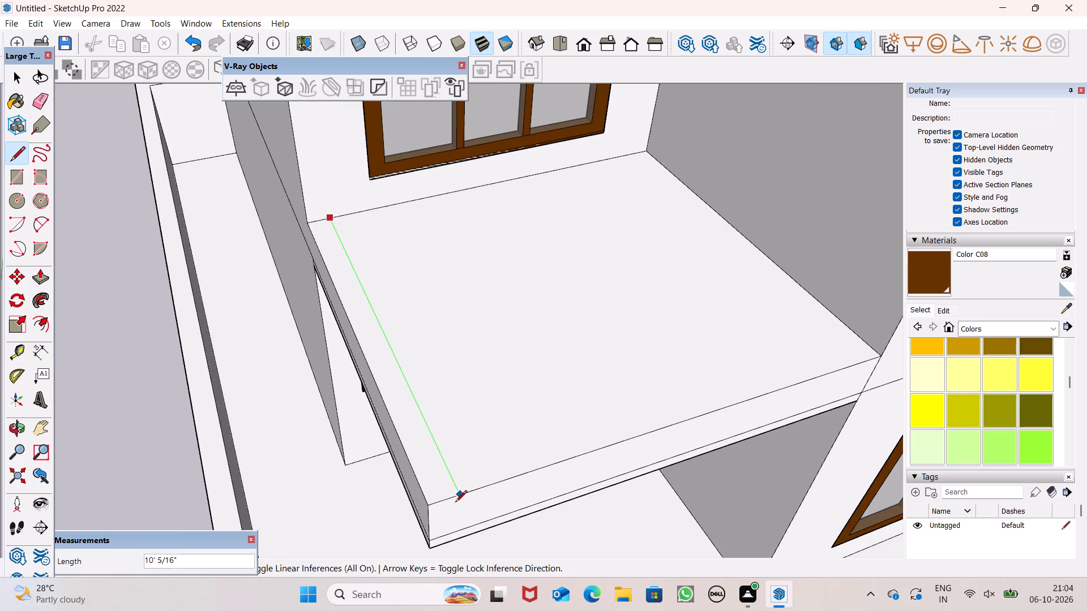
{"action": "left_click", "coordinate": [455, 496]}
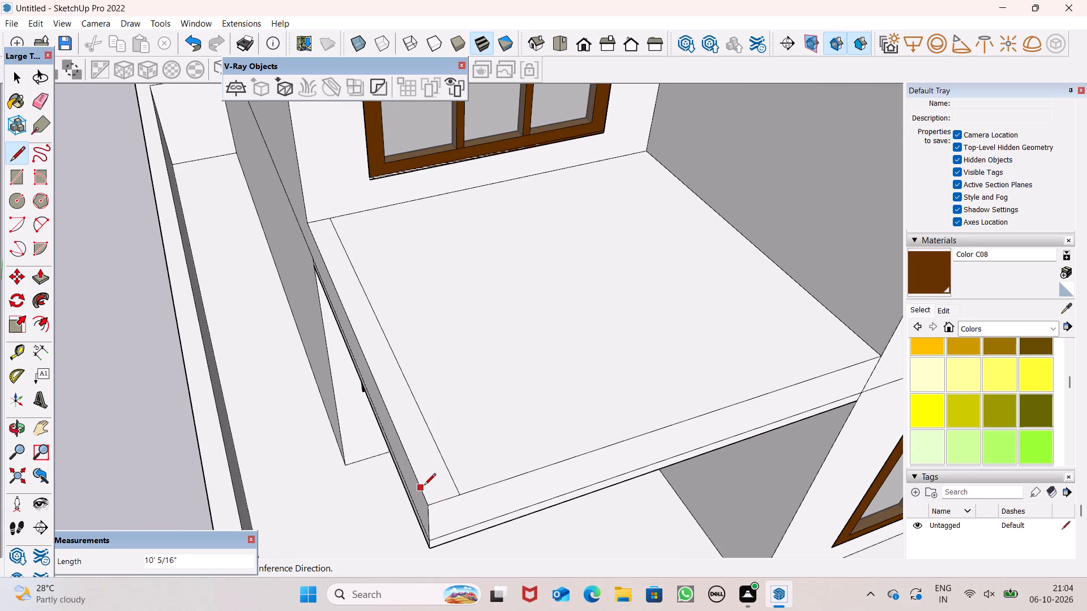
Draw a line about 11' 1" long across the porch slab, slightly inset from and parallel to its front edge.
{"action": "left_click", "coordinate": [419, 484]}
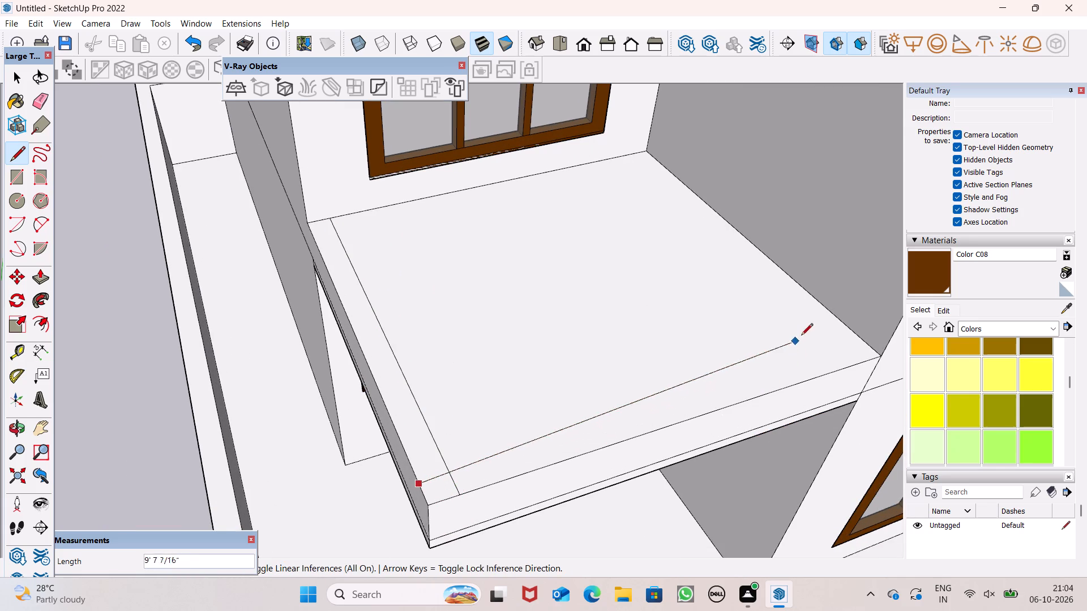
{"action": "left_click", "coordinate": [861, 342]}
{"action": "key", "text": "space"}
{"action": "scroll", "coordinate": [584, 296], "scroll_direction": "down", "scroll_amount": 2}
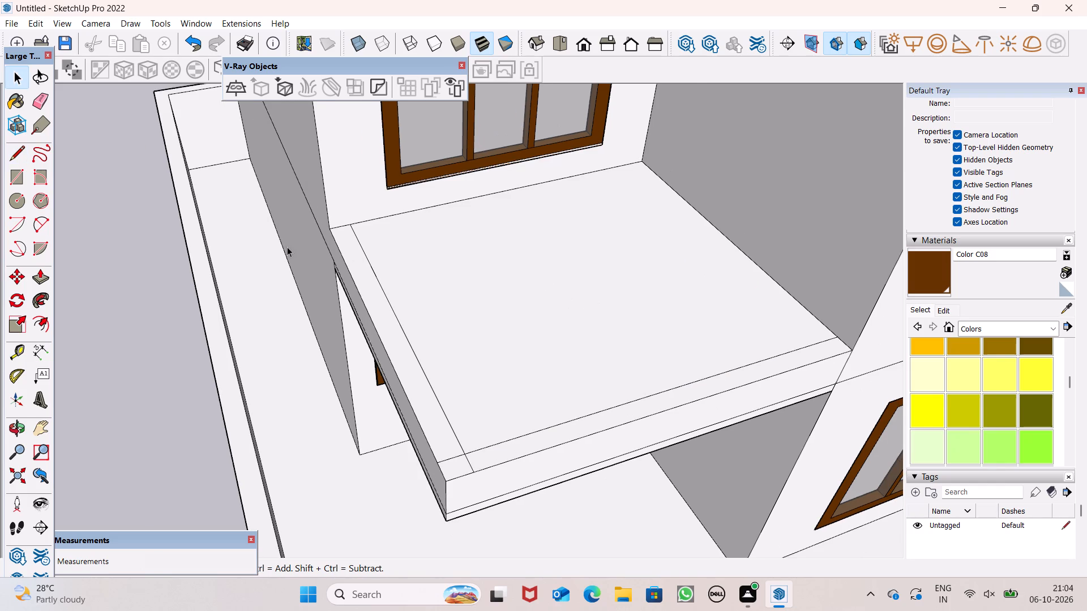
Erase the overlapping line ends at the slab's outer corner to leave one continuous L-shaped border strip.
{"action": "left_click", "coordinate": [46, 94]}
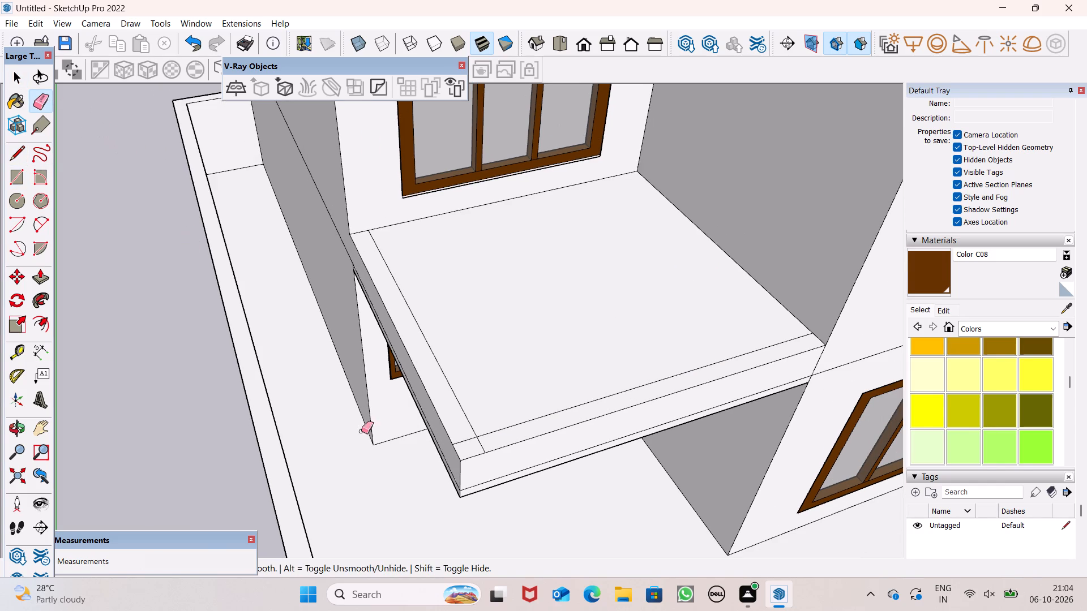
{"action": "scroll", "coordinate": [503, 450], "scroll_direction": "up", "scroll_amount": 5}
{"action": "left_click_drag", "start_coordinate": [443, 434], "coordinate": [468, 441]}
{"action": "scroll", "coordinate": [440, 450], "scroll_direction": "down", "scroll_amount": 4}
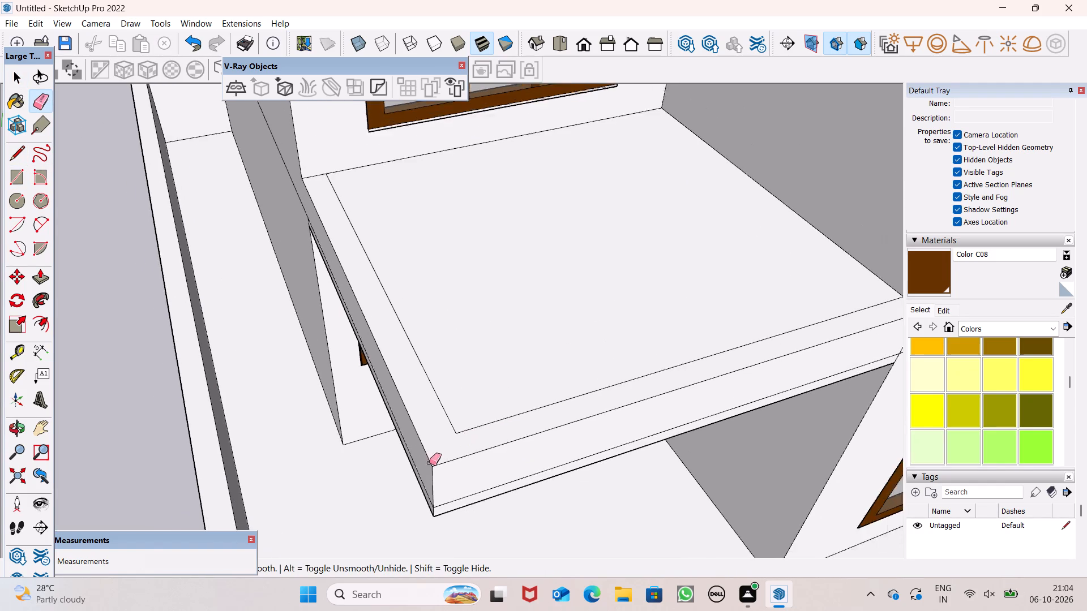
{"action": "scroll", "coordinate": [429, 463], "scroll_direction": "down", "scroll_amount": 1}
{"action": "key", "text": "space"}
{"action": "scroll", "coordinate": [389, 448], "scroll_direction": "down", "scroll_amount": 5}
{"action": "scroll", "coordinate": [469, 391], "scroll_direction": "up", "scroll_amount": 3}
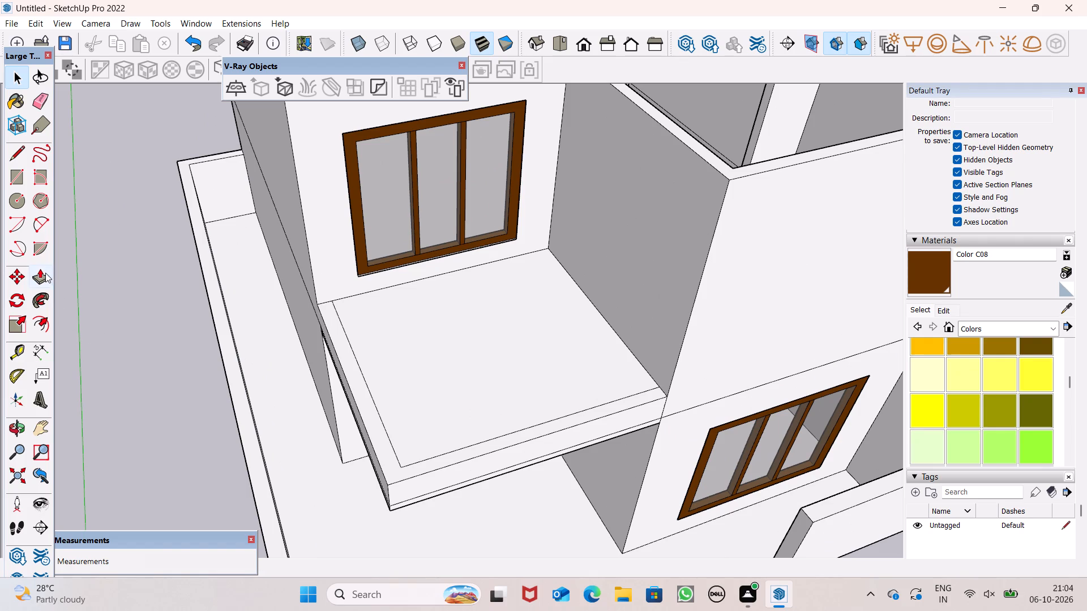
Push/pull the L-shaped border strip up 4' to form the balcony parapet wall.
{"action": "left_click", "coordinate": [45, 273]}
{"action": "scroll", "coordinate": [405, 473], "scroll_direction": "up", "scroll_amount": 2}
{"action": "left_click_drag", "start_coordinate": [397, 470], "coordinate": [388, 458]}
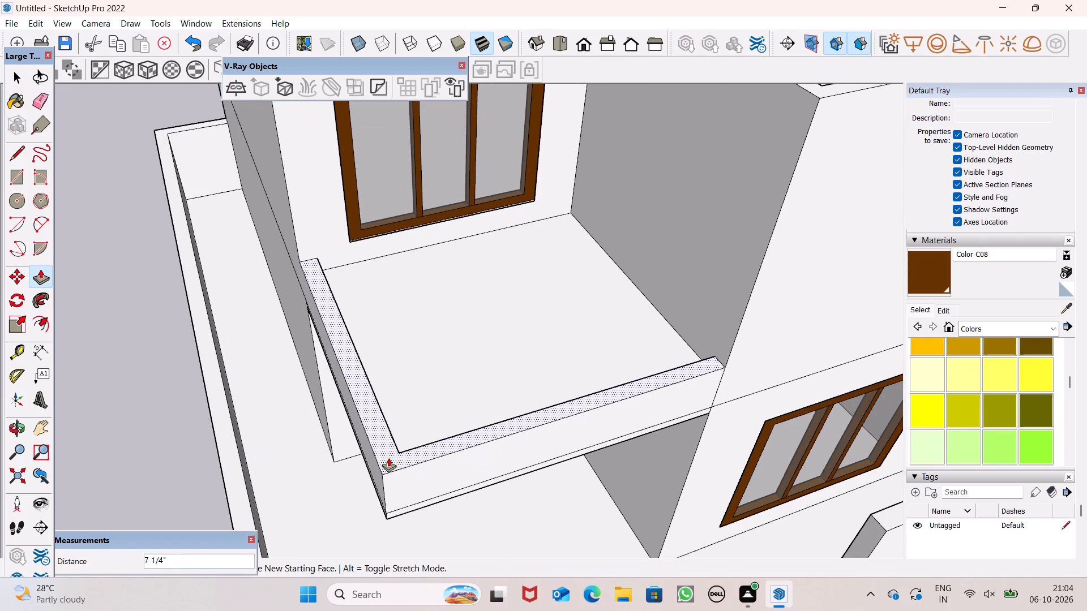
{"action": "left_click_drag", "start_coordinate": [388, 458], "coordinate": [388, 451]}
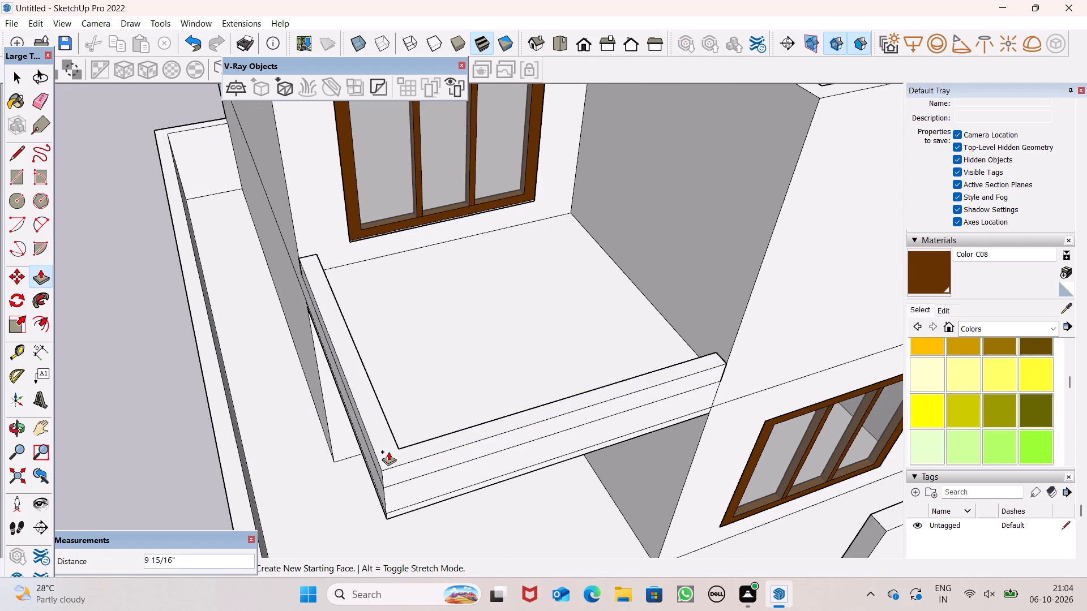
{"action": "left_click_drag", "start_coordinate": [388, 451], "coordinate": [385, 434]}
{"action": "type", "text": "4'"}
{"action": "key", "text": "Return"}
{"action": "key", "text": "backslash"}
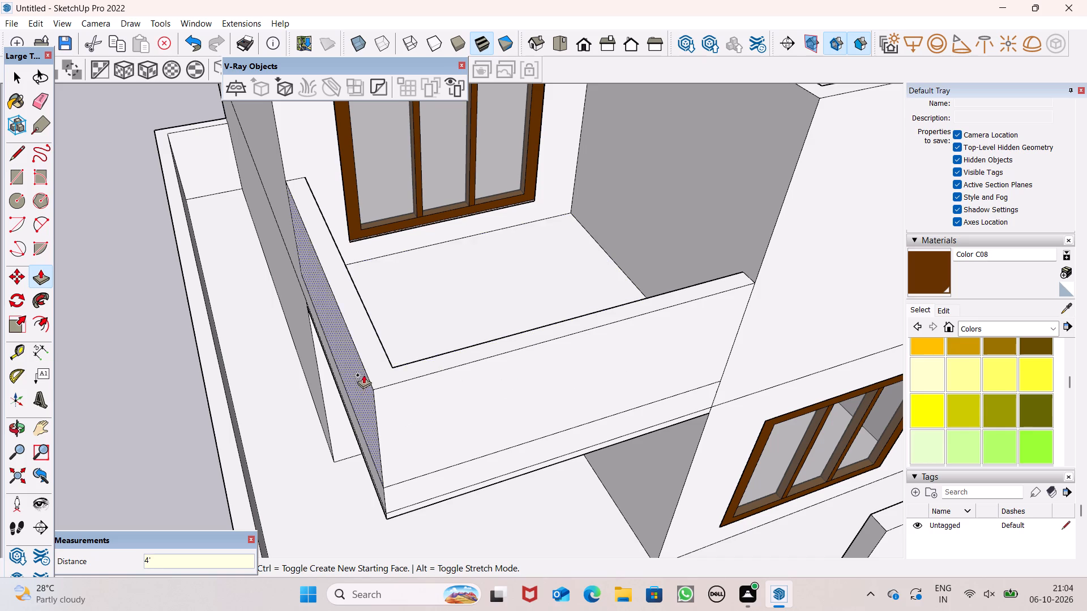
Push/pull the parapet's top face up another 1" as a separate band along the wall top.
{"action": "scroll", "coordinate": [390, 354], "scroll_direction": "up", "scroll_amount": 2}
{"action": "left_click_drag", "start_coordinate": [376, 371], "coordinate": [374, 363]}
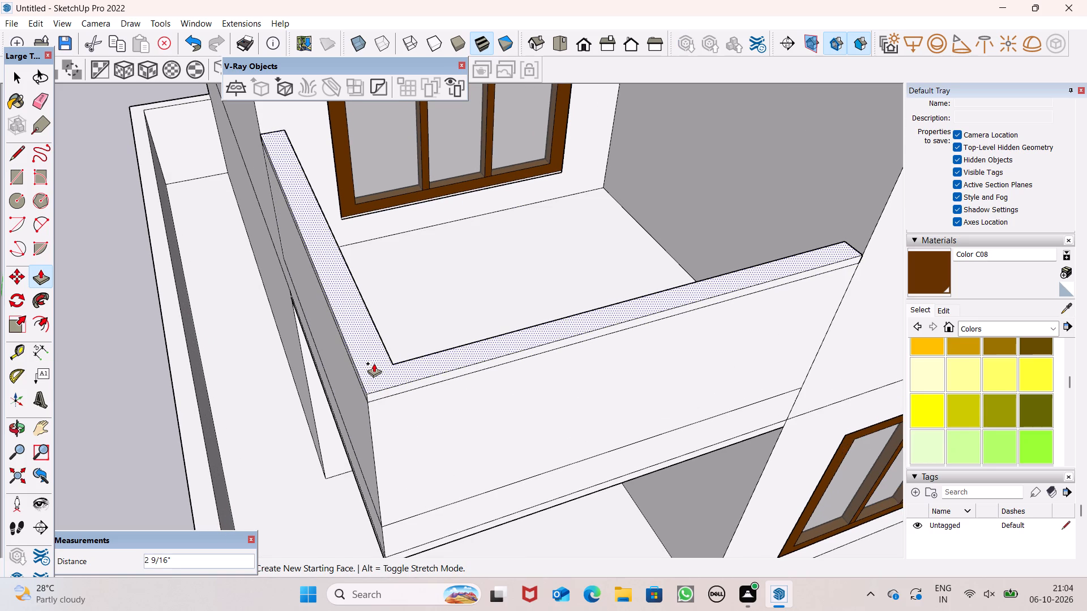
{"action": "left_click_drag", "start_coordinate": [374, 363], "coordinate": [374, 364]}
{"action": "key", "text": "1"}
{"action": "key", "text": "shift+quotedbl"}
{"action": "key", "text": "Return"}
{"action": "scroll", "coordinate": [389, 357], "scroll_direction": "down", "scroll_amount": 1}
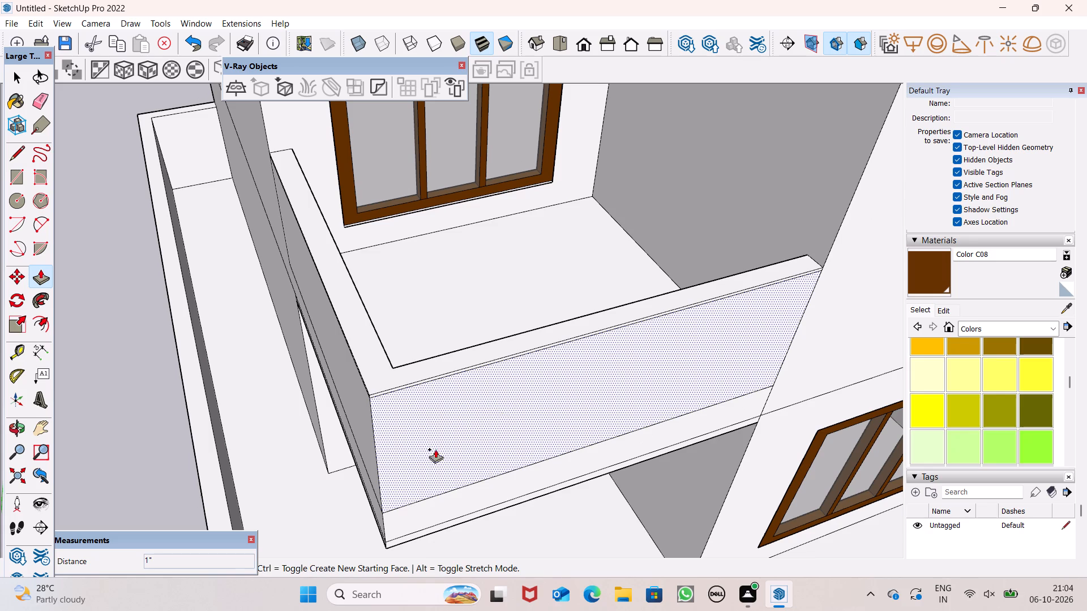
{"action": "key", "text": "space"}
Examine the balcony parapet from the front and the side of the house.
{"action": "scroll", "coordinate": [155, 376], "scroll_direction": "down", "scroll_amount": 6}
{"action": "scroll", "coordinate": [455, 281], "scroll_direction": "down", "scroll_amount": 2}
{"action": "middle_click_drag", "start_coordinate": [464, 311], "coordinate": [474, 174]}
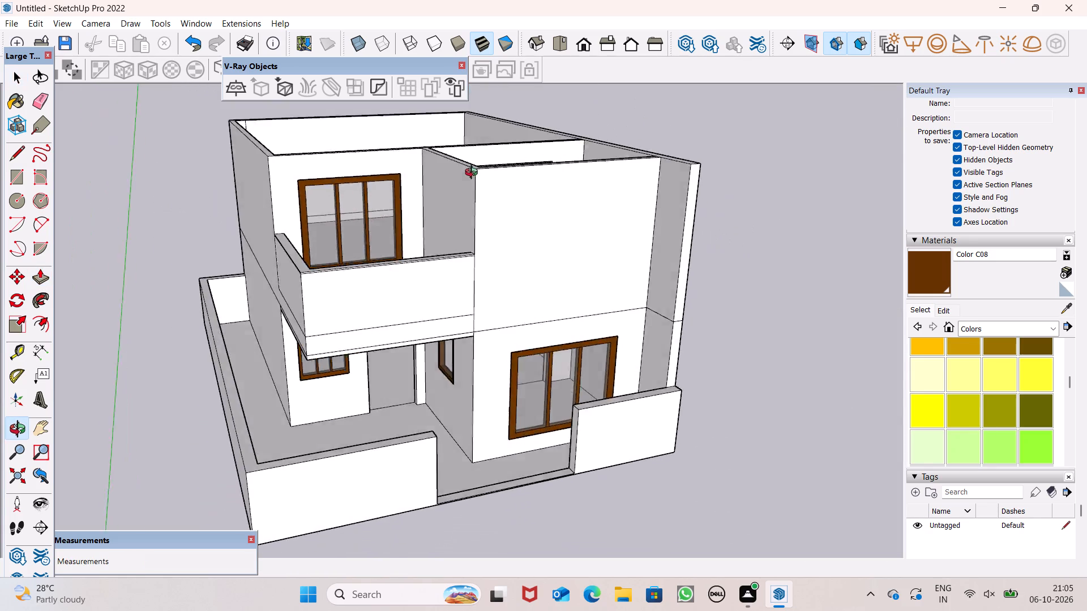
{"action": "middle_click_drag", "start_coordinate": [474, 174], "coordinate": [652, 165]}
{"action": "middle_click_drag", "start_coordinate": [502, 292], "coordinate": [527, 287]}
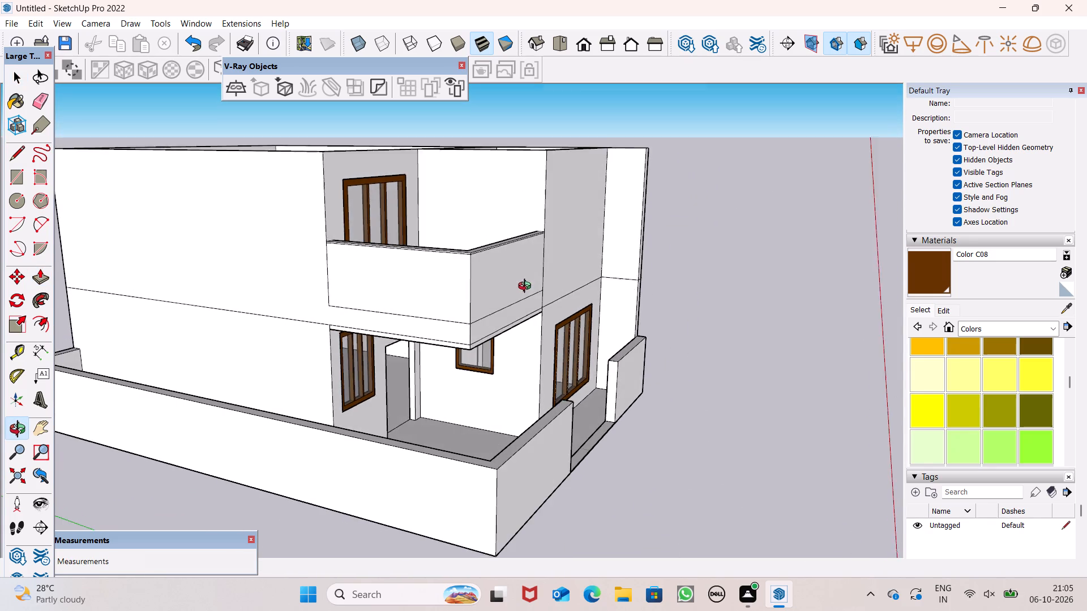
{"action": "middle_click_drag", "start_coordinate": [527, 287], "coordinate": [536, 279]}
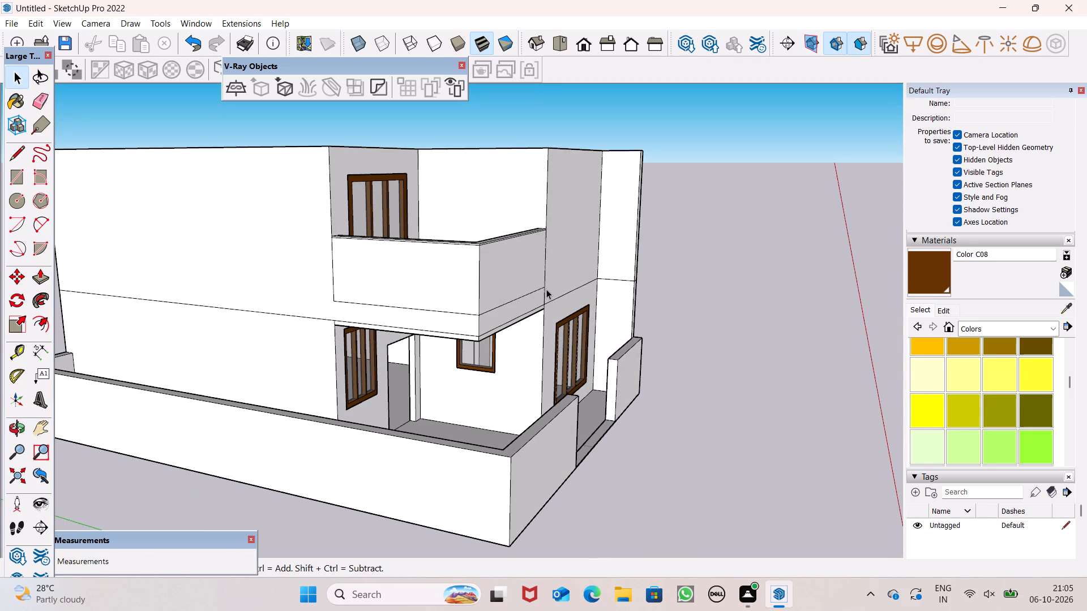
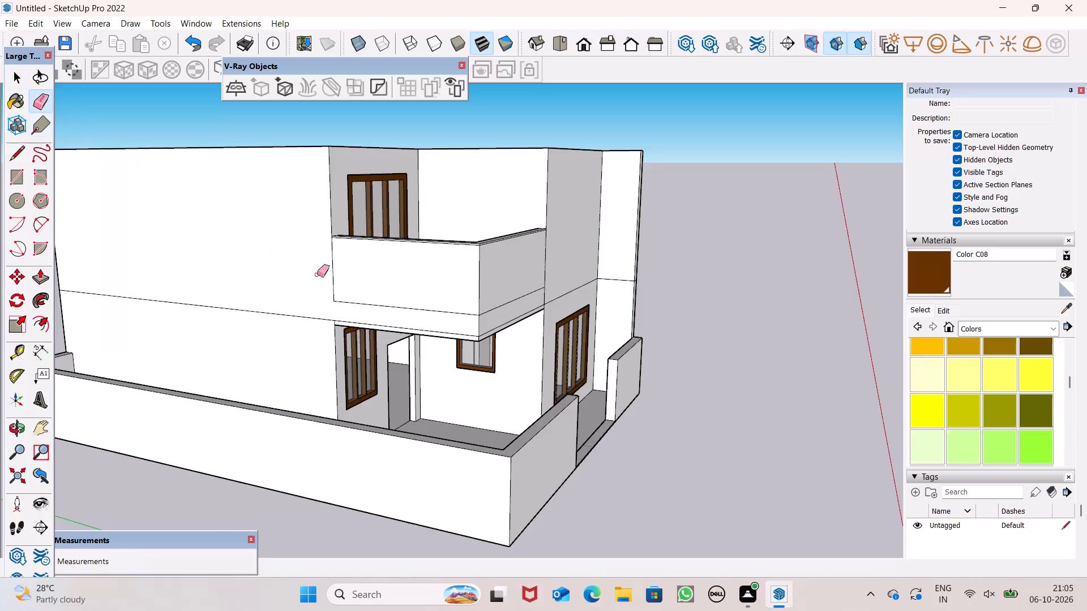
Erase the vertical seam and the slab-top line on the balcony's side face, merging the parapet with the upper side wall.
{"action": "scroll", "coordinate": [354, 294], "scroll_direction": "up", "scroll_amount": 4}
{"action": "left_click_drag", "start_coordinate": [330, 268], "coordinate": [319, 282]}
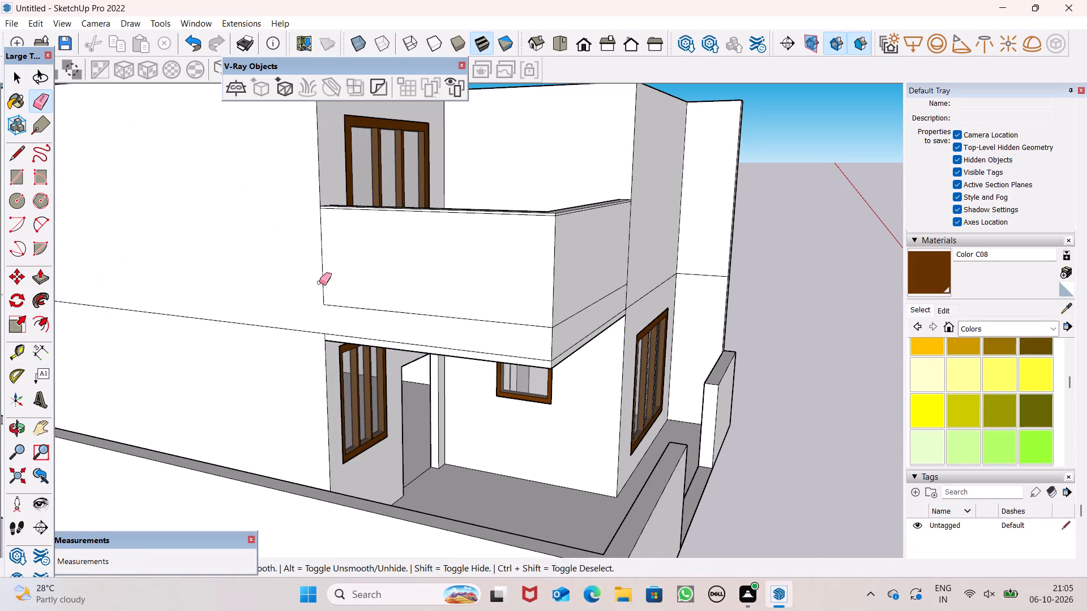
{"action": "left_click_drag", "start_coordinate": [319, 282], "coordinate": [366, 314]}
{"action": "middle_click_drag", "start_coordinate": [592, 324], "coordinate": [437, 351]}
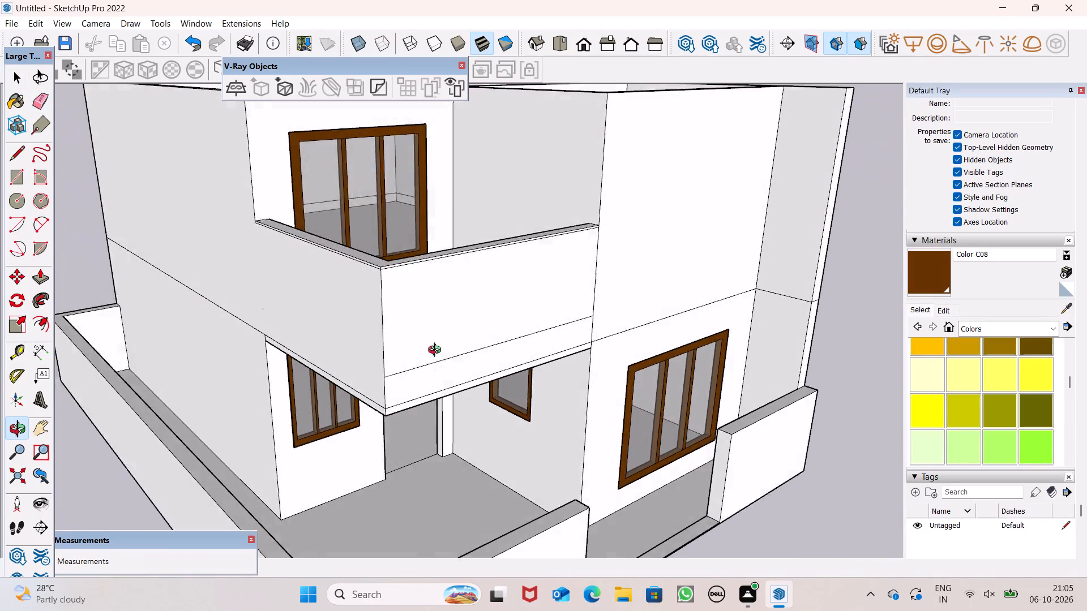
{"action": "middle_click_drag", "start_coordinate": [437, 351], "coordinate": [429, 344]}
{"action": "scroll", "coordinate": [573, 235], "scroll_direction": "down", "scroll_amount": 1}
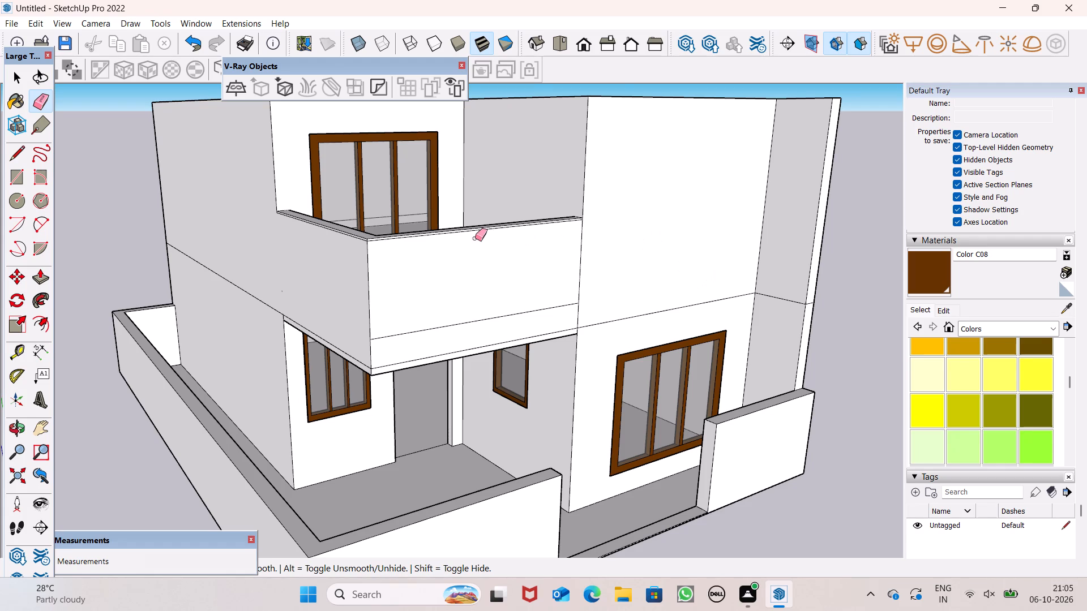
{"action": "key", "text": "space"}
Push the slab-edge strips beneath the balcony parapet slightly inward on the front and side, the side strip by about 1 1/8".
{"action": "middle_click_drag", "start_coordinate": [474, 360], "coordinate": [486, 346]}
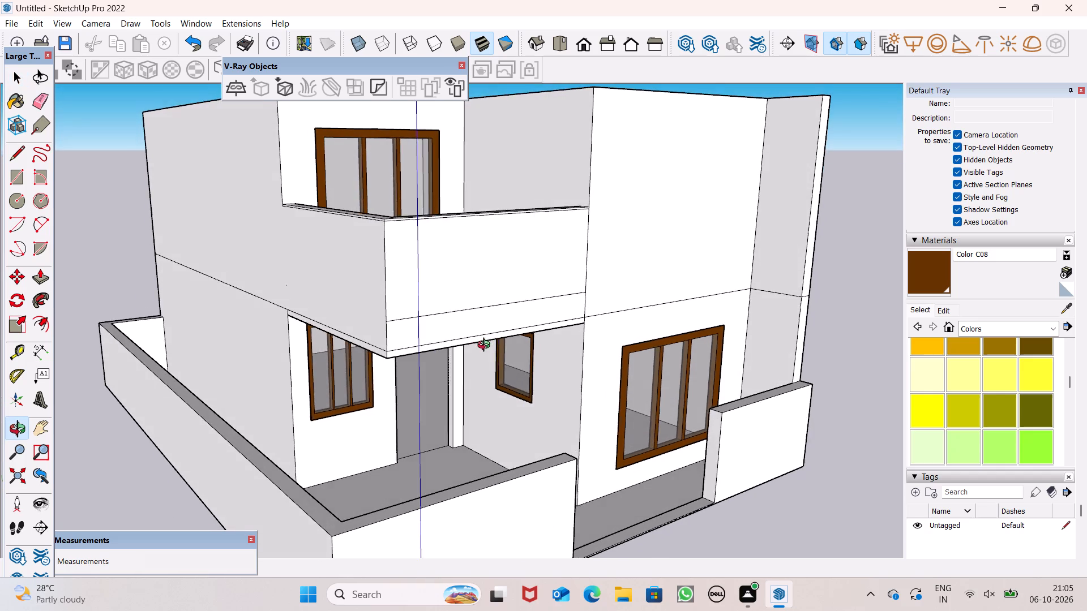
{"action": "middle_click_drag", "start_coordinate": [486, 346], "coordinate": [486, 353]}
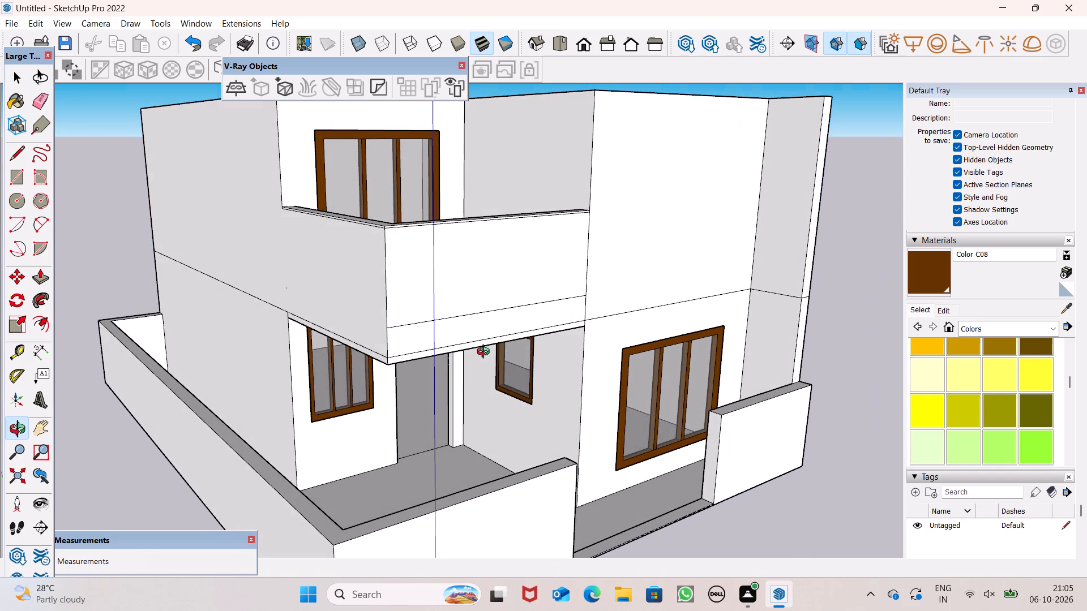
{"action": "middle_click_drag", "start_coordinate": [486, 353], "coordinate": [497, 344]}
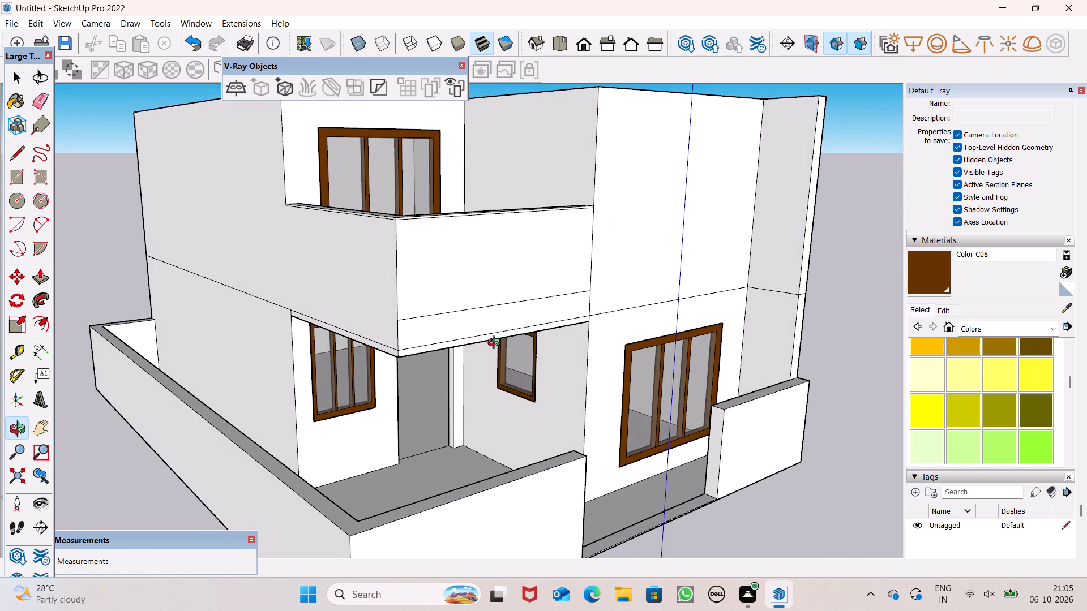
{"action": "middle_click_drag", "start_coordinate": [497, 344], "coordinate": [497, 343]}
{"action": "scroll", "coordinate": [425, 352], "scroll_direction": "up", "scroll_amount": 1}
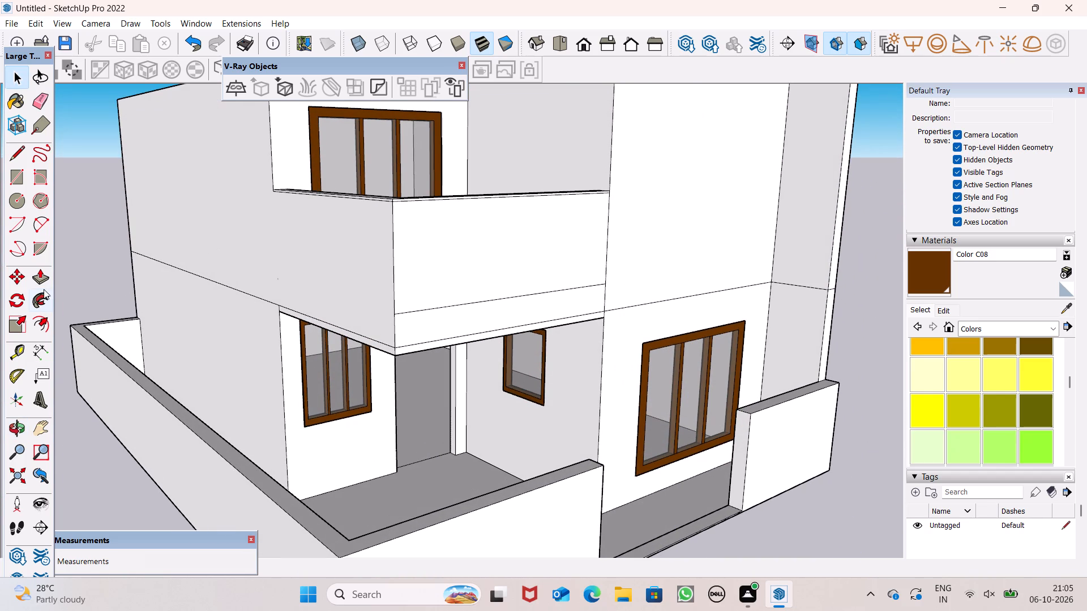
{"action": "left_click", "coordinate": [46, 284]}
{"action": "middle_click_drag", "start_coordinate": [365, 363], "coordinate": [491, 381]}
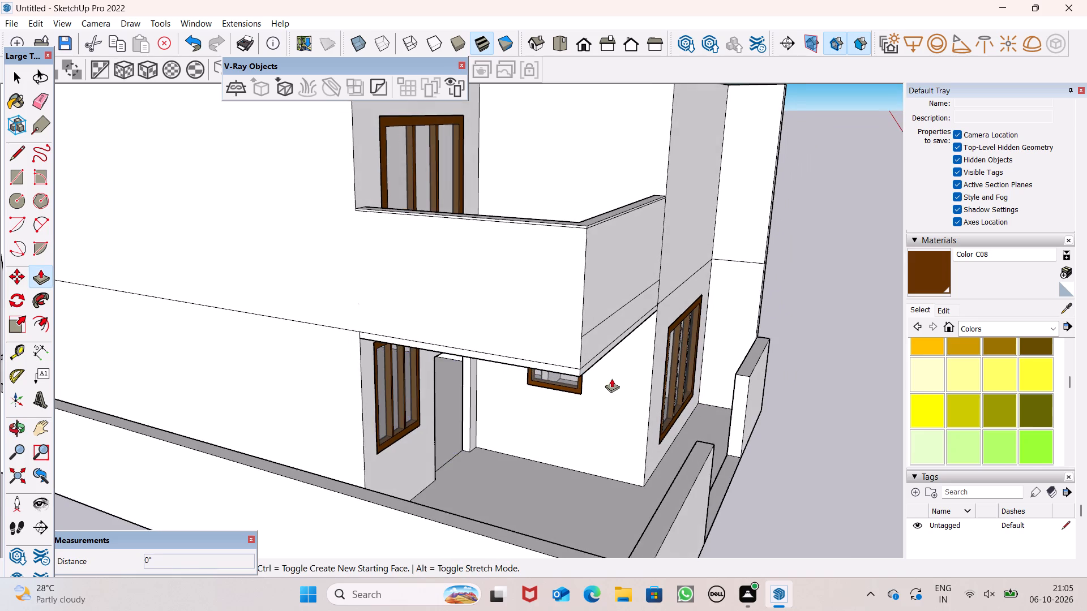
{"action": "scroll", "coordinate": [605, 369], "scroll_direction": "up", "scroll_amount": 3}
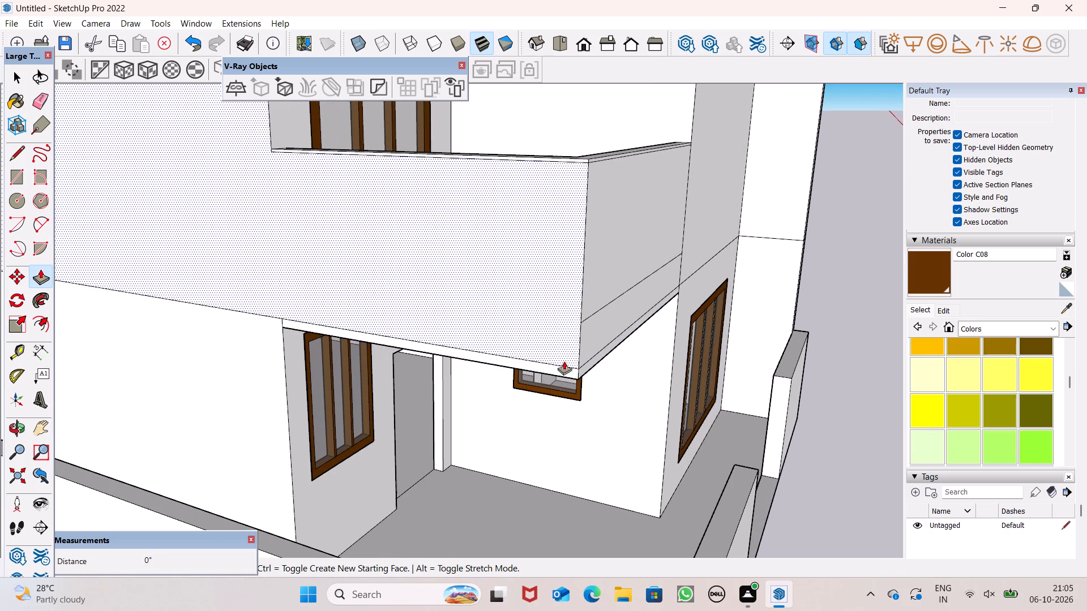
{"action": "scroll", "coordinate": [568, 334], "scroll_direction": "up", "scroll_amount": 4}
{"action": "left_click_drag", "start_coordinate": [562, 389], "coordinate": [567, 389]}
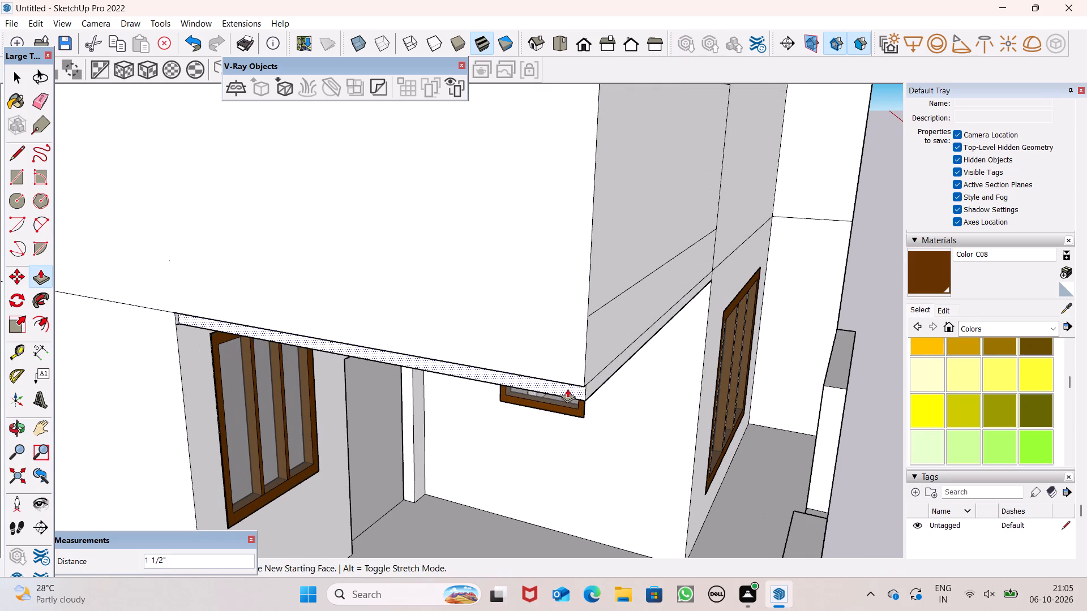
{"action": "left_click_drag", "start_coordinate": [567, 389], "coordinate": [559, 391]}
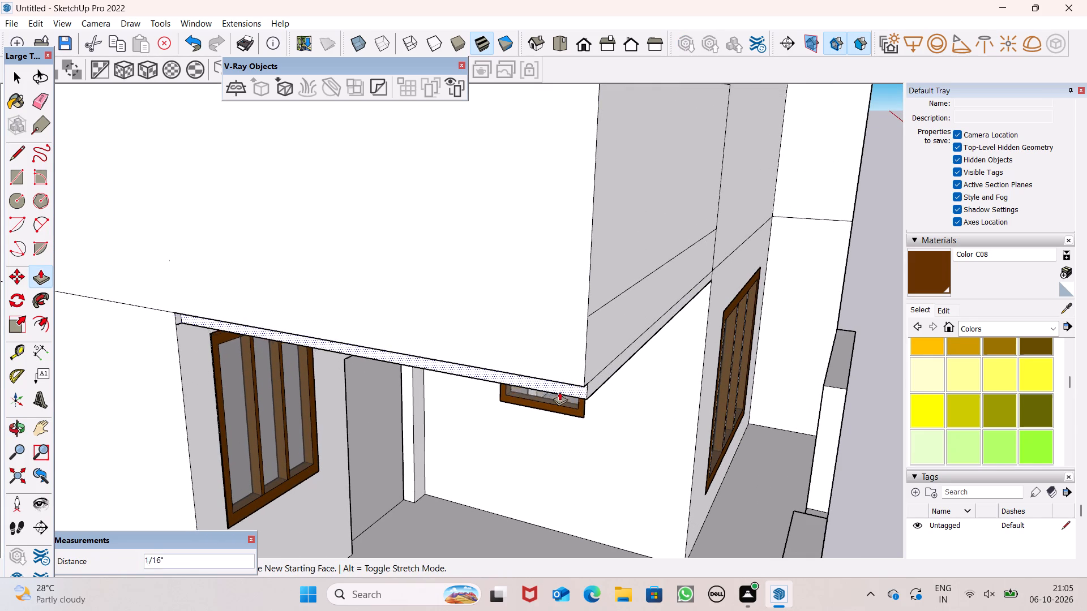
{"action": "left_click_drag", "start_coordinate": [559, 391], "coordinate": [581, 390]}
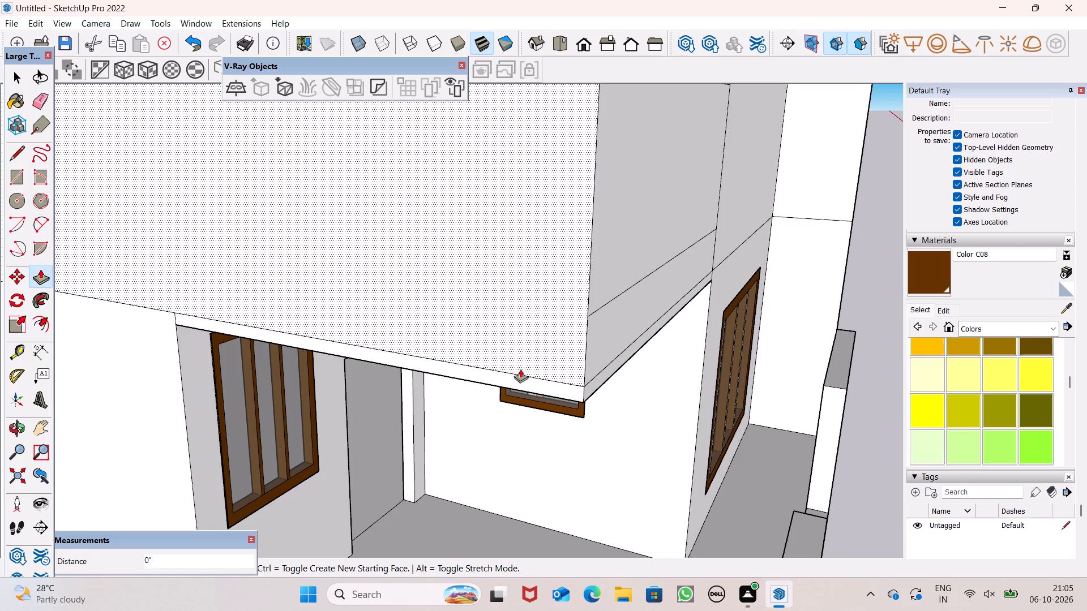
{"action": "middle_click_drag", "start_coordinate": [520, 372], "coordinate": [431, 254]}
{"action": "scroll", "coordinate": [455, 193], "scroll_direction": "up", "scroll_amount": 5}
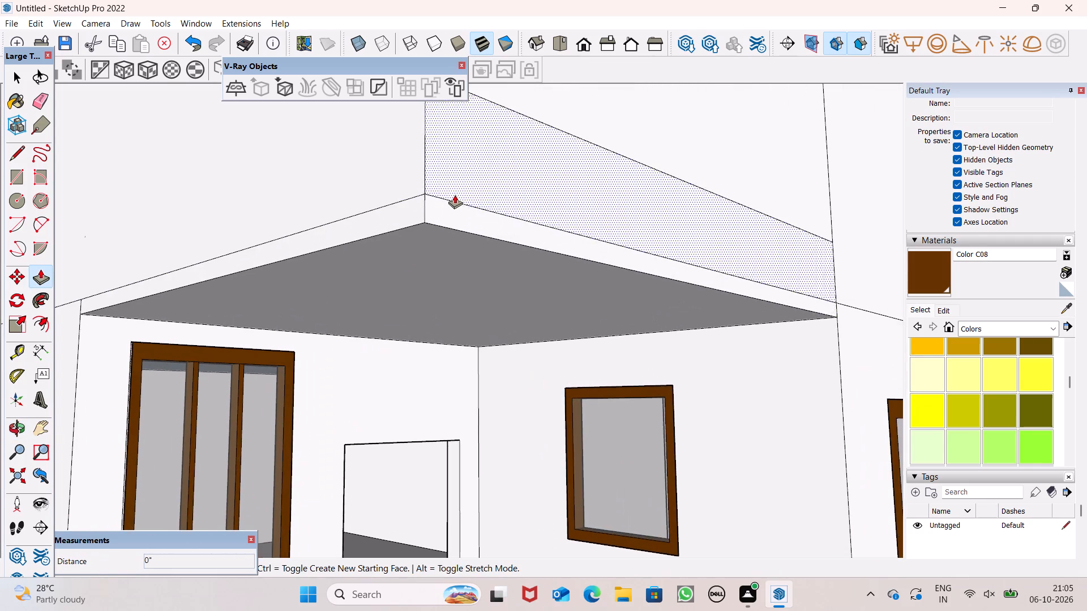
{"action": "scroll", "coordinate": [446, 200], "scroll_direction": "up", "scroll_amount": 6}
{"action": "left_click_drag", "start_coordinate": [440, 218], "coordinate": [435, 222]}
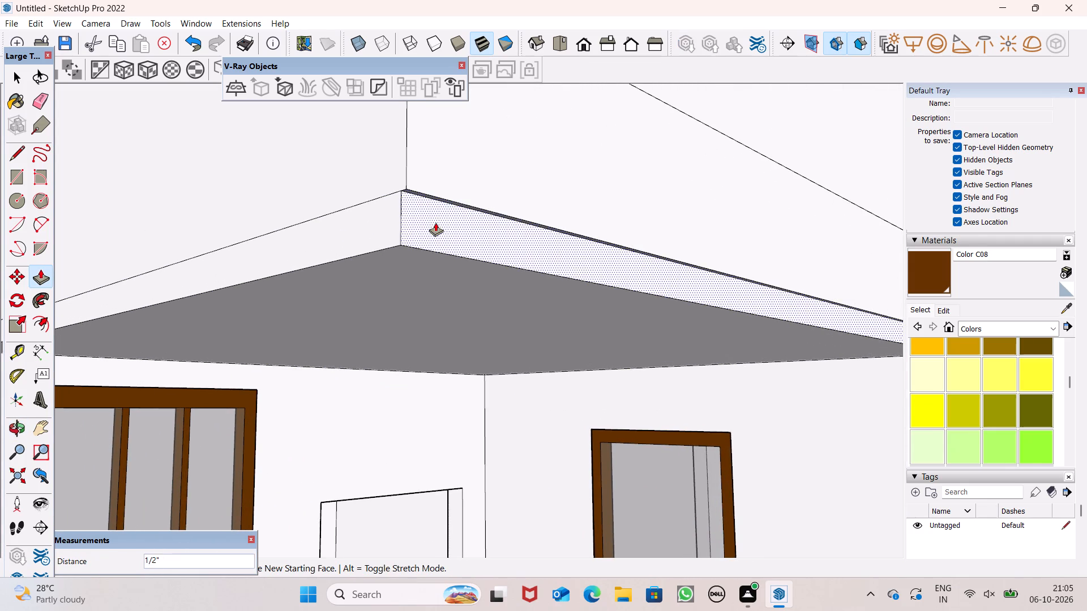
{"action": "left_click_drag", "start_coordinate": [435, 222], "coordinate": [425, 226]}
{"action": "left_click_drag", "start_coordinate": [363, 220], "coordinate": [386, 226]}
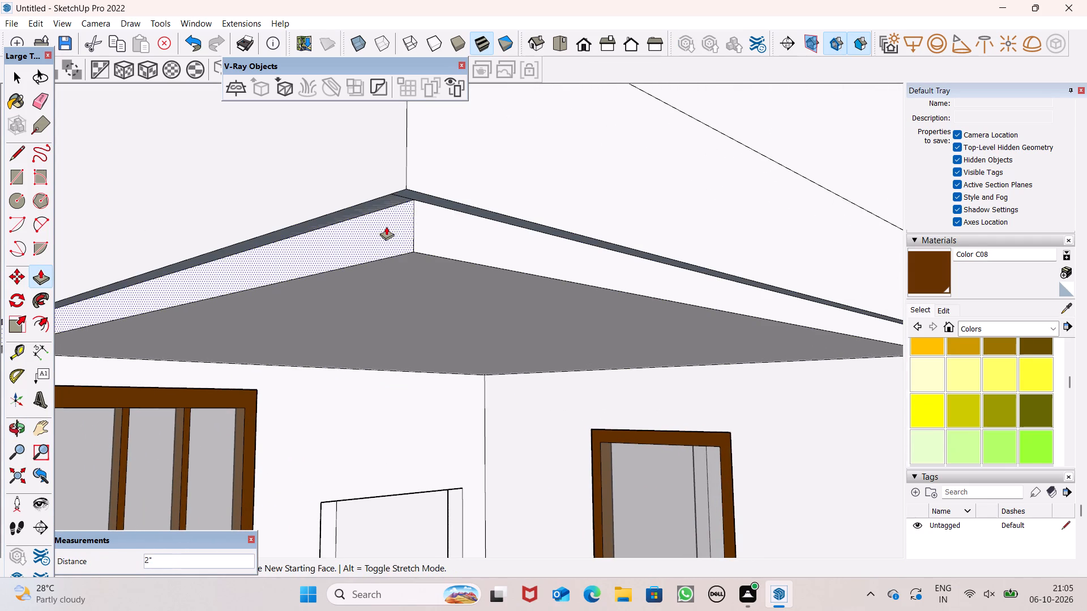
{"action": "left_click_drag", "start_coordinate": [386, 226], "coordinate": [375, 225]}
Examine the recessed slab edge from below and the whole house from the side, above and front.
{"action": "scroll", "coordinate": [589, 179], "scroll_direction": "down", "scroll_amount": 3}
{"action": "scroll", "coordinate": [590, 180], "scroll_direction": "up", "scroll_amount": 1}
{"action": "scroll", "coordinate": [591, 184], "scroll_direction": "down", "scroll_amount": 2}
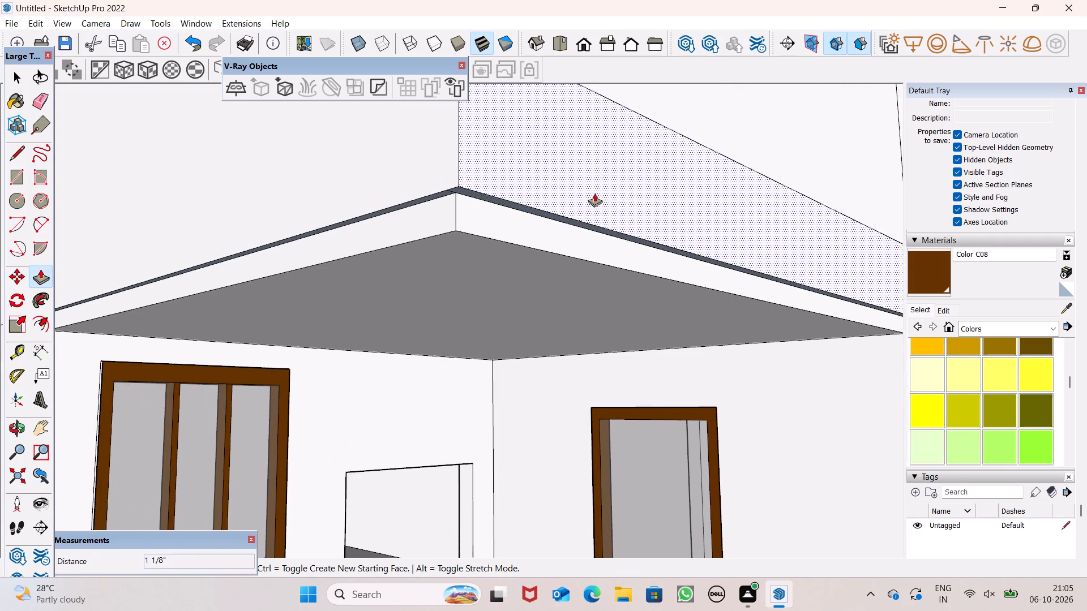
{"action": "scroll", "coordinate": [613, 203], "scroll_direction": "down", "scroll_amount": 5}
{"action": "middle_click_drag", "start_coordinate": [675, 268], "coordinate": [644, 249]}
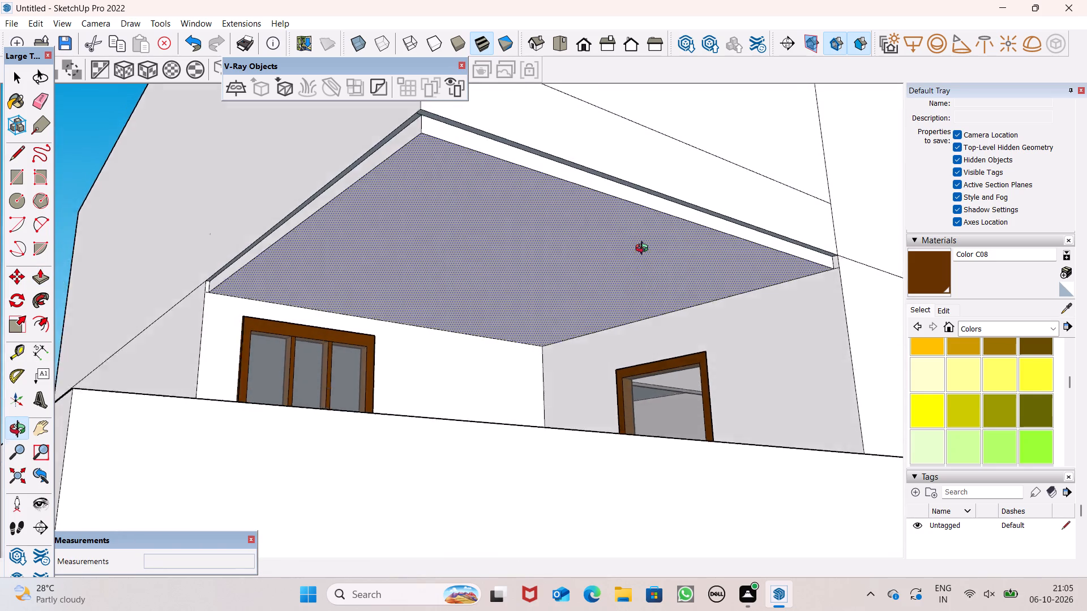
{"action": "middle_click_drag", "start_coordinate": [644, 249], "coordinate": [699, 301]}
{"action": "scroll", "coordinate": [668, 114], "scroll_direction": "down", "scroll_amount": 4}
{"action": "scroll", "coordinate": [655, 184], "scroll_direction": "up", "scroll_amount": 1}
{"action": "scroll", "coordinate": [653, 194], "scroll_direction": "down", "scroll_amount": 5}
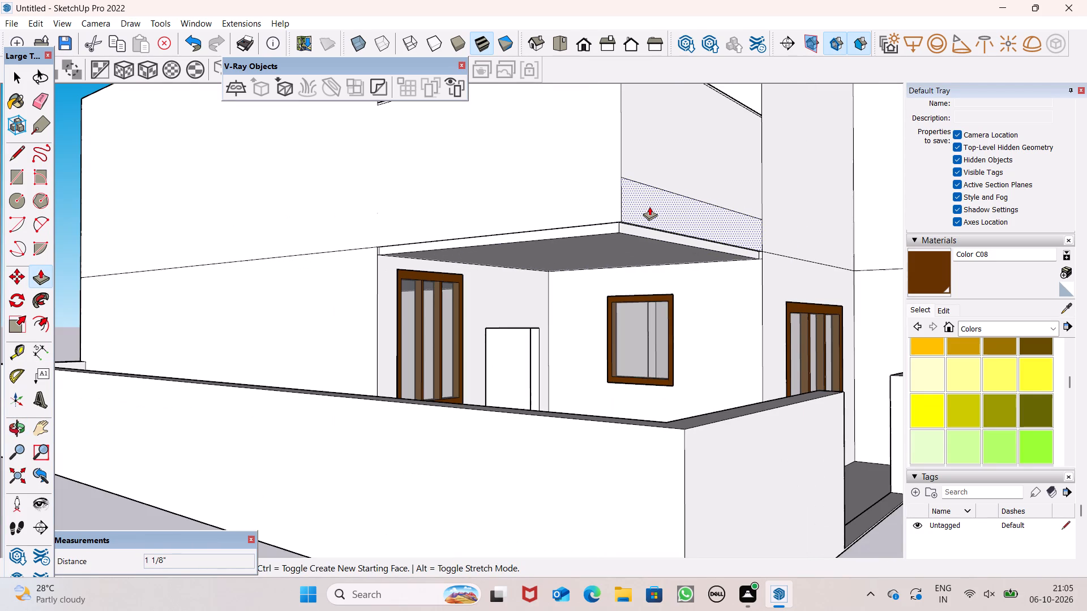
{"action": "scroll", "coordinate": [569, 341], "scroll_direction": "down", "scroll_amount": 2}
{"action": "scroll", "coordinate": [569, 341], "scroll_direction": "up", "scroll_amount": 1}
{"action": "scroll", "coordinate": [569, 341], "scroll_direction": "down", "scroll_amount": 1}
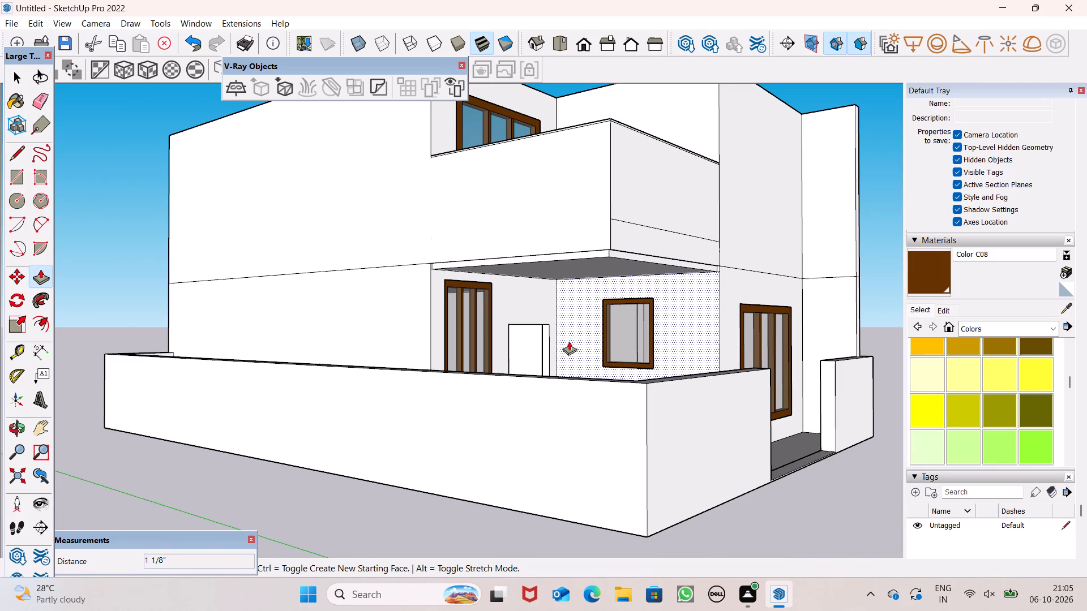
{"action": "scroll", "coordinate": [384, 358], "scroll_direction": "down", "scroll_amount": 3}
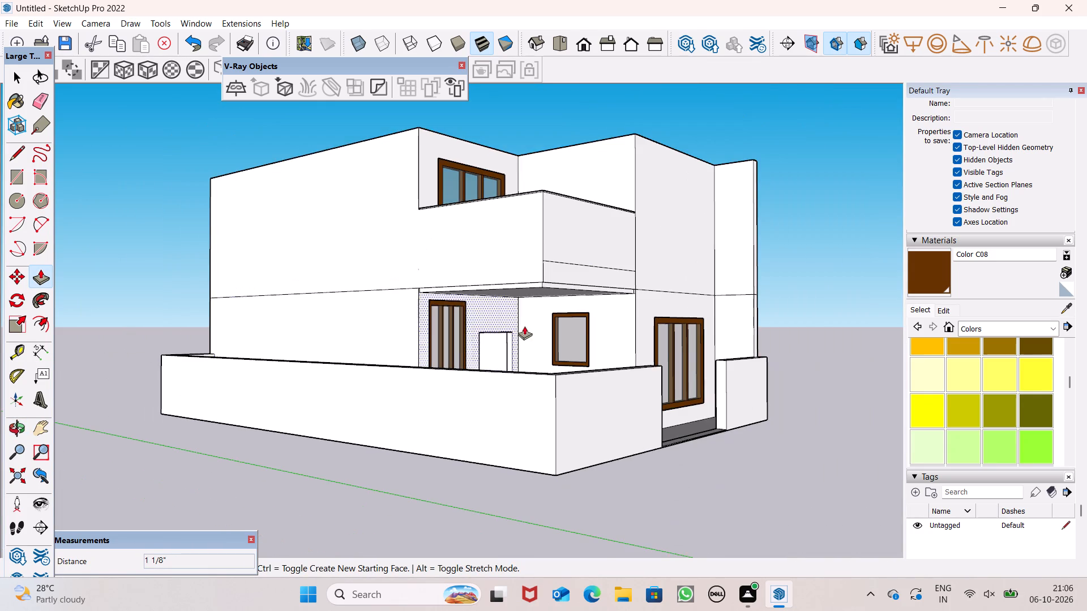
{"action": "middle_click_drag", "start_coordinate": [524, 325], "coordinate": [668, 458]}
{"action": "scroll", "coordinate": [687, 366], "scroll_direction": "down", "scroll_amount": 5}
{"action": "middle_click_drag", "start_coordinate": [784, 418], "coordinate": [769, 424]}
{"action": "key", "text": "space"}
{"action": "scroll", "coordinate": [692, 337], "scroll_direction": "down", "scroll_amount": 4}
{"action": "middle_click_drag", "start_coordinate": [716, 390], "coordinate": [474, 335]}
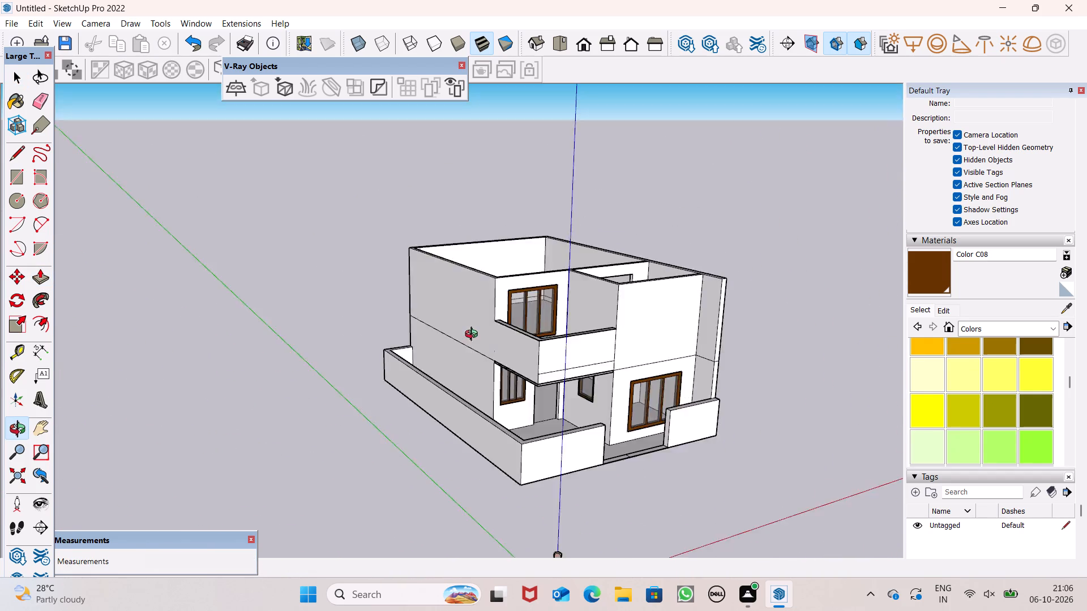
{"action": "middle_click_drag", "start_coordinate": [474, 335], "coordinate": [320, 302]}
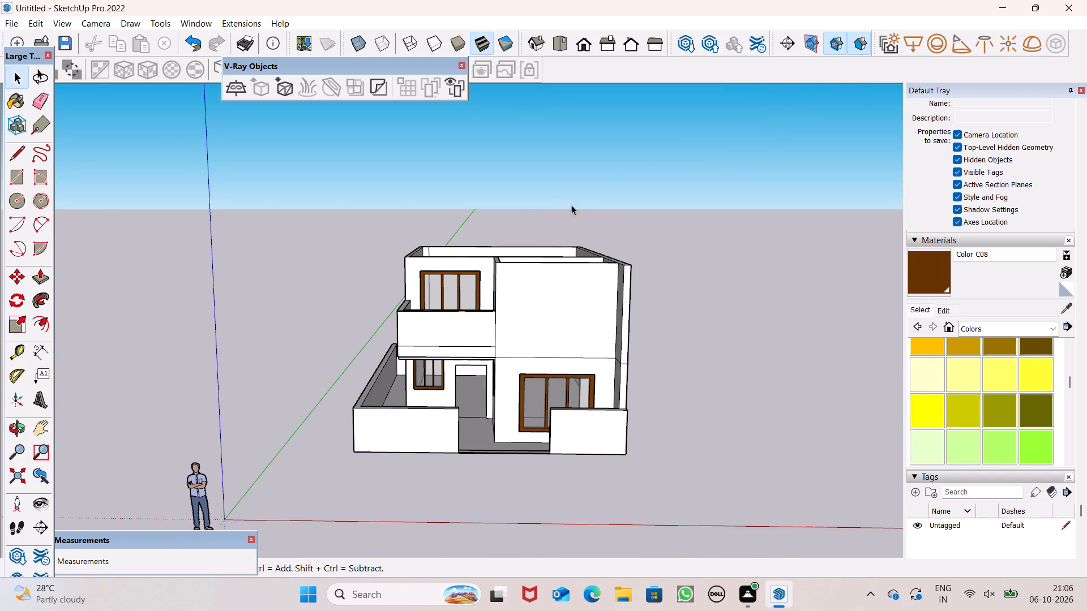
Erase the tall vertical seam on the large upper room's back wall, beside the corner on the balcony side.
{"action": "scroll", "coordinate": [529, 217], "scroll_direction": "up", "scroll_amount": 3}
{"action": "middle_click_drag", "start_coordinate": [504, 237], "coordinate": [491, 319]}
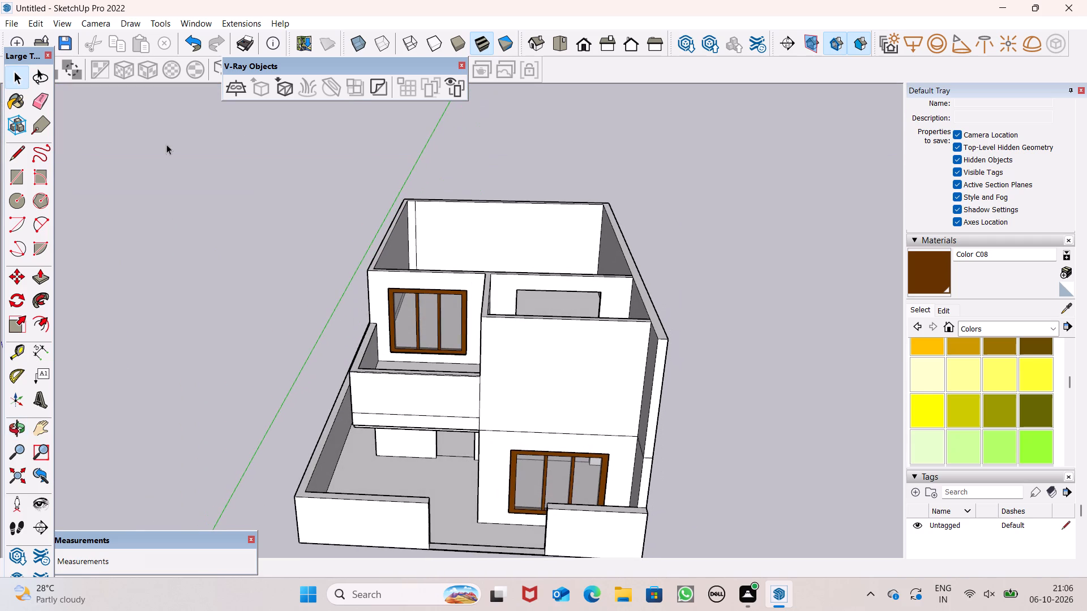
{"action": "left_click", "coordinate": [39, 109]}
{"action": "scroll", "coordinate": [382, 222], "scroll_direction": "up", "scroll_amount": 6}
{"action": "left_click_drag", "start_coordinate": [425, 220], "coordinate": [408, 227]}
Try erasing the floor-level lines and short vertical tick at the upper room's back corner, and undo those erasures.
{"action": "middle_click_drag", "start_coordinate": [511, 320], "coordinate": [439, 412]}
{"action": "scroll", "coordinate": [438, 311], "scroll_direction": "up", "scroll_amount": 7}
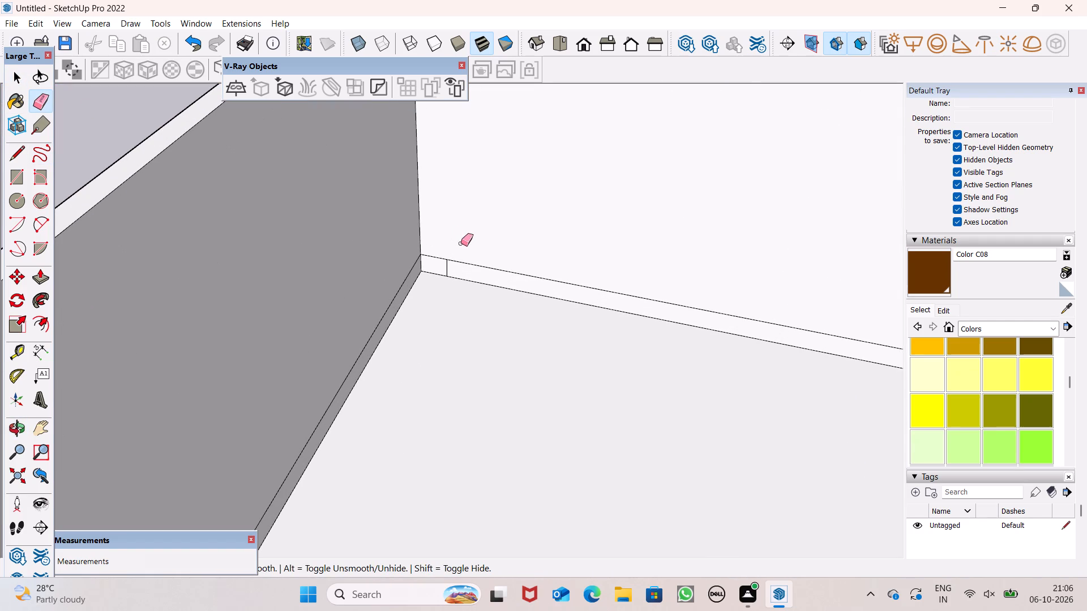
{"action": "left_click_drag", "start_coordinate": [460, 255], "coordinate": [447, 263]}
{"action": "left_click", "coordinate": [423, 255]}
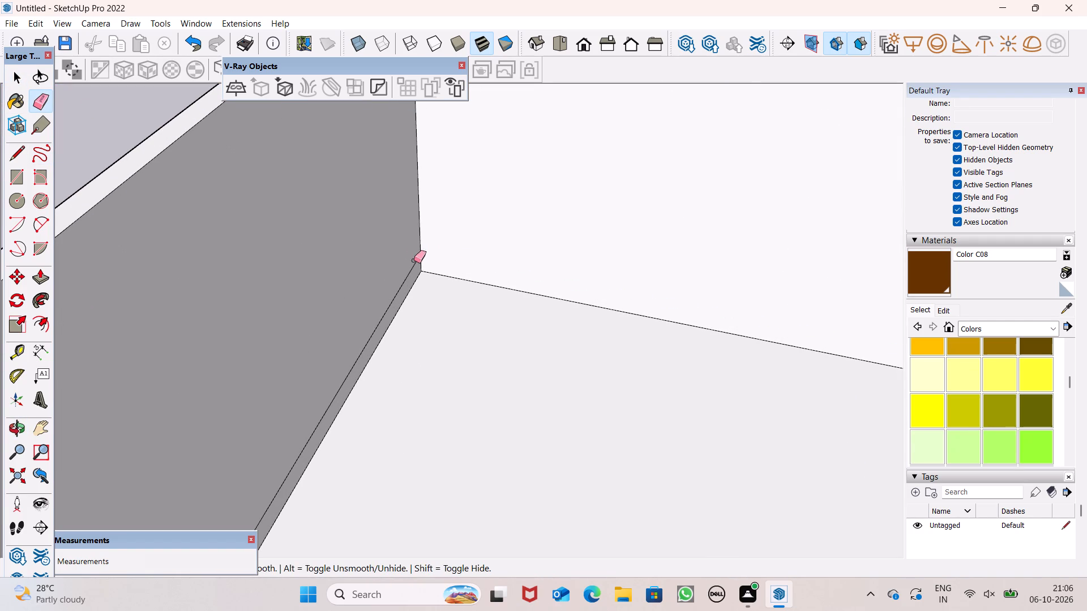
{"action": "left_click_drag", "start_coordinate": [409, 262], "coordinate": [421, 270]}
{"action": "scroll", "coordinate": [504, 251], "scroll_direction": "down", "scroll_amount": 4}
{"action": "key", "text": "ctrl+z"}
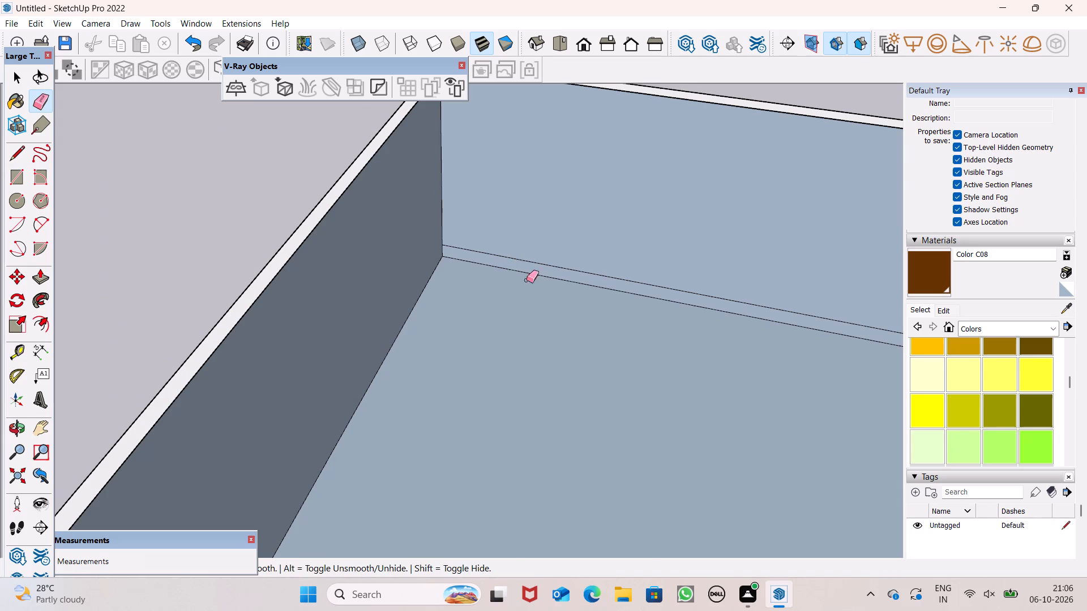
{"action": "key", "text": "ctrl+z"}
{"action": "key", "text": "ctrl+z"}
Erase only the short vertical tick in the back wall's base strip, near the upper room's balcony-side corner.
{"action": "scroll", "coordinate": [544, 244], "scroll_direction": "down", "scroll_amount": 6}
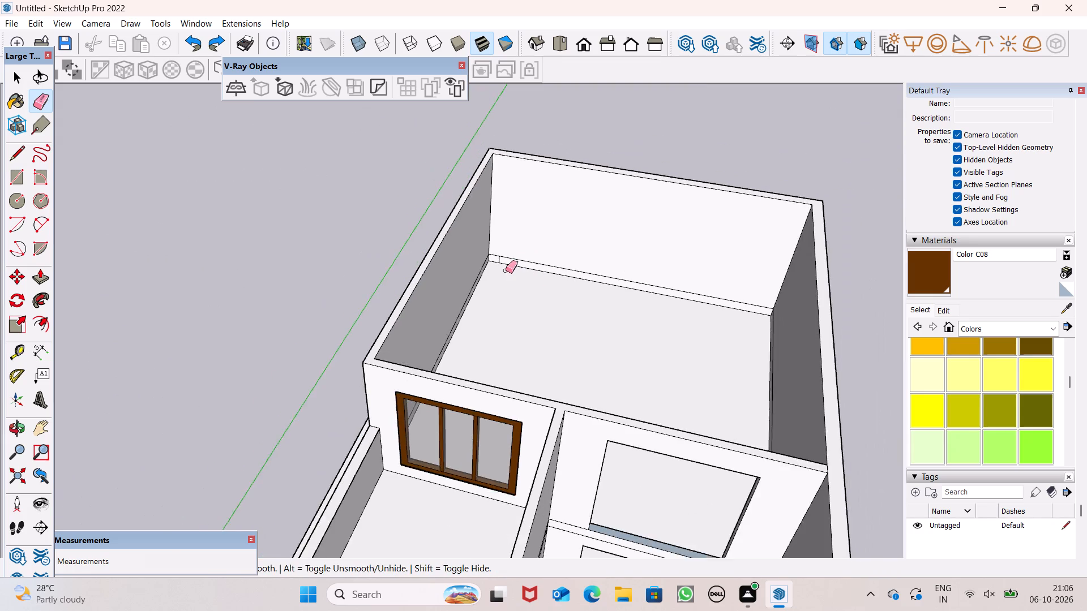
{"action": "scroll", "coordinate": [505, 270], "scroll_direction": "up", "scroll_amount": 7}
{"action": "left_click", "coordinate": [491, 250]}
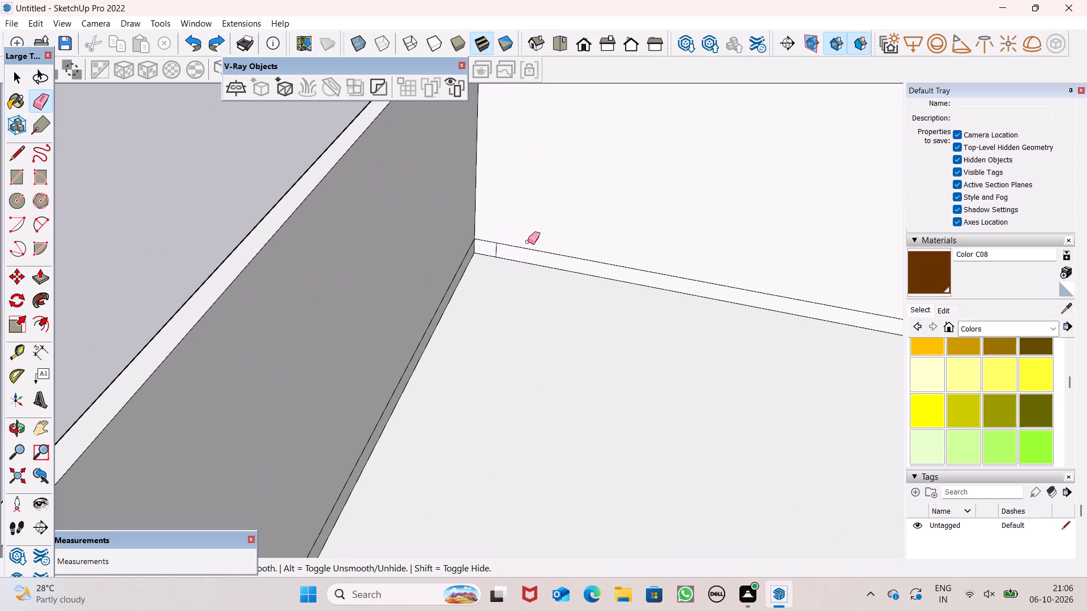
{"action": "scroll", "coordinate": [528, 242], "scroll_direction": "up", "scroll_amount": 8}
{"action": "left_click_drag", "start_coordinate": [475, 260], "coordinate": [447, 259]}
Erase the base-strip lines just above the floor along the upper room's balcony-side wall and back wall.
{"action": "scroll", "coordinate": [656, 222], "scroll_direction": "down", "scroll_amount": 5}
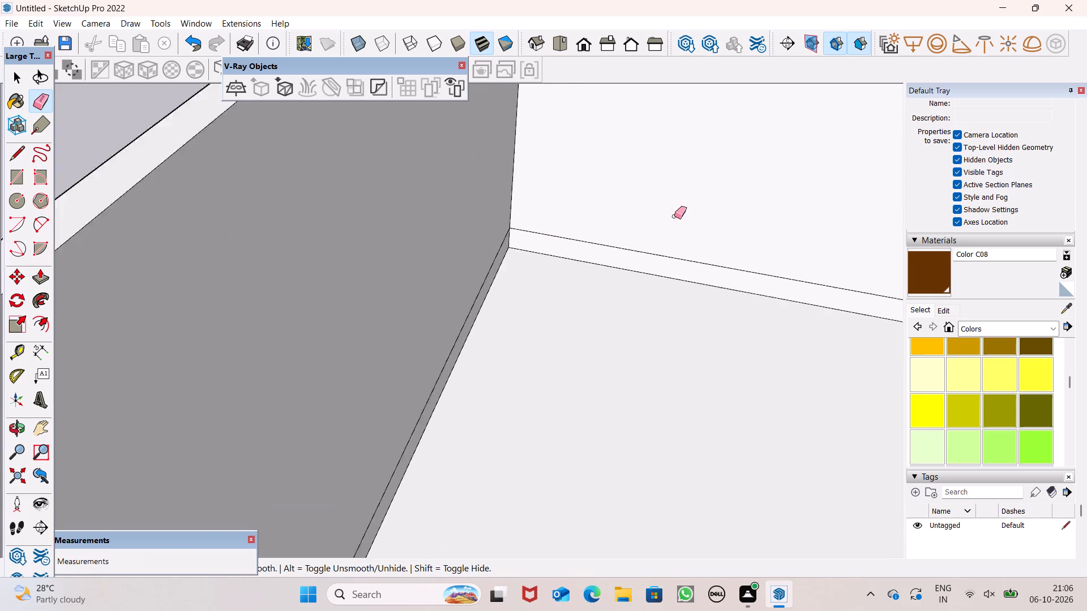
{"action": "scroll", "coordinate": [674, 216], "scroll_direction": "down", "scroll_amount": 11}
{"action": "middle_click_drag", "start_coordinate": [694, 266], "coordinate": [771, 280]}
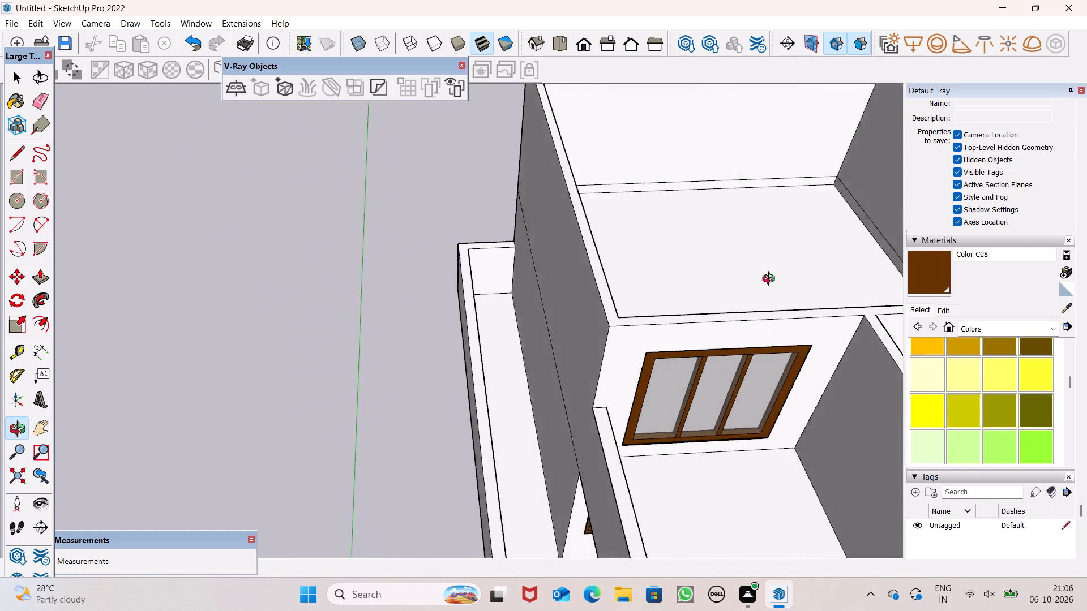
{"action": "middle_click_drag", "start_coordinate": [771, 280], "coordinate": [545, 243]}
{"action": "scroll", "coordinate": [738, 286], "scroll_direction": "up", "scroll_amount": 2}
{"action": "scroll", "coordinate": [738, 286], "scroll_direction": "down", "scroll_amount": 1}
{"action": "scroll", "coordinate": [738, 286], "scroll_direction": "up", "scroll_amount": 3}
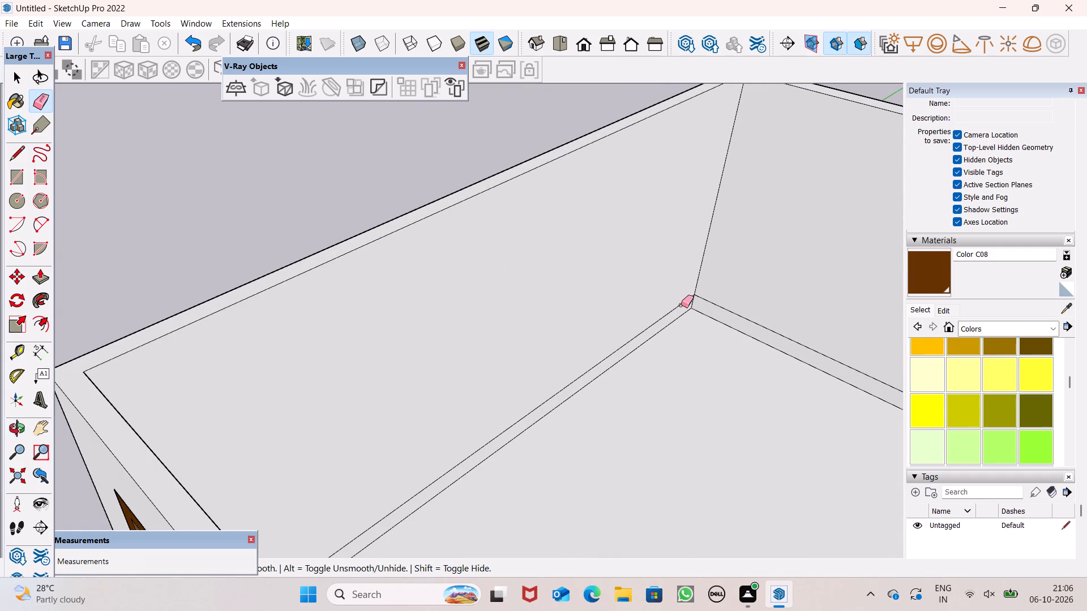
{"action": "left_click_drag", "start_coordinate": [681, 305], "coordinate": [678, 296]}
{"action": "left_click_drag", "start_coordinate": [725, 304], "coordinate": [719, 307]}
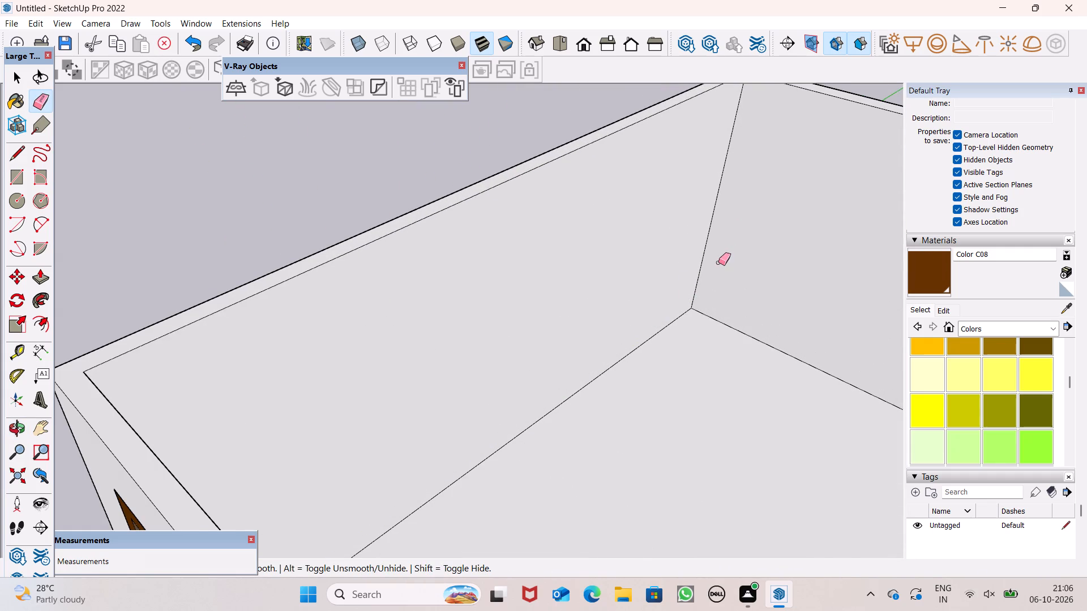
Erase the base-strip line just above the floor along the large upper room's long outer wall, opposite the balcony side.
{"action": "scroll", "coordinate": [718, 263], "scroll_direction": "down", "scroll_amount": 4}
{"action": "scroll", "coordinate": [718, 263], "scroll_direction": "up", "scroll_amount": 1}
{"action": "scroll", "coordinate": [677, 160], "scroll_direction": "down", "scroll_amount": 9}
{"action": "scroll", "coordinate": [511, 175], "scroll_direction": "down", "scroll_amount": 3}
{"action": "middle_click_drag", "start_coordinate": [616, 262], "coordinate": [1012, 279]}
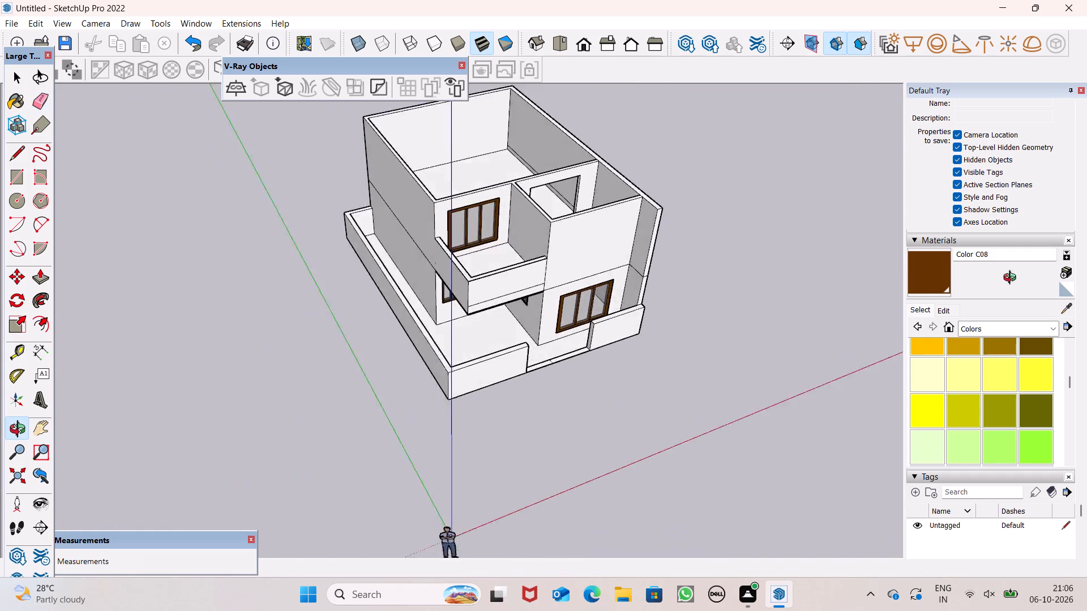
{"action": "middle_click_drag", "start_coordinate": [1012, 279], "coordinate": [1033, 227]}
{"action": "scroll", "coordinate": [269, 111], "scroll_direction": "up", "scroll_amount": 4}
{"action": "middle_click_drag", "start_coordinate": [516, 200], "coordinate": [604, 197]}
{"action": "scroll", "coordinate": [547, 125], "scroll_direction": "up", "scroll_amount": 3}
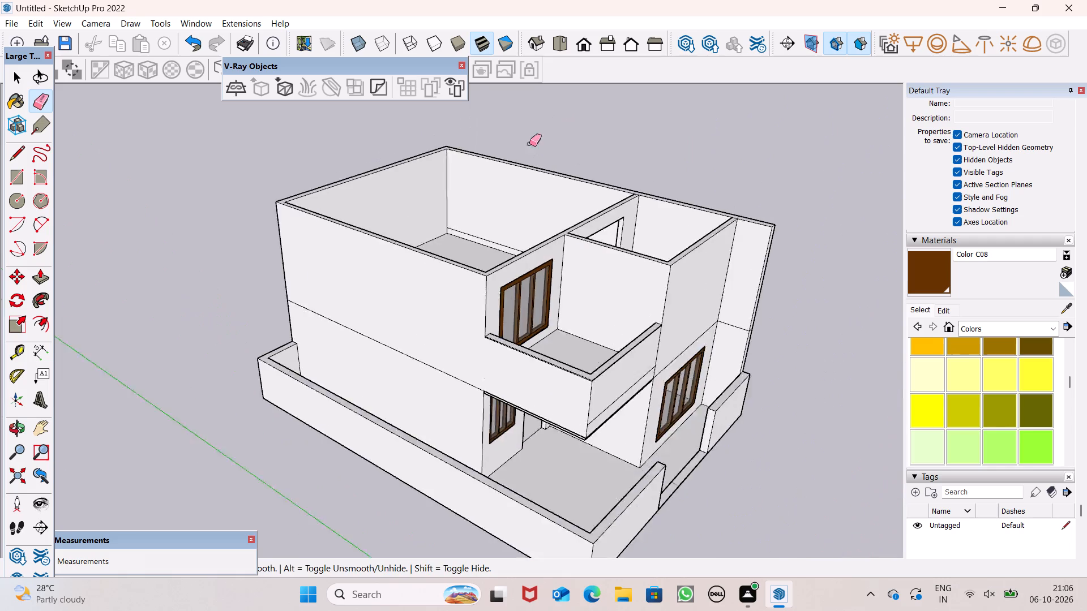
{"action": "scroll", "coordinate": [529, 144], "scroll_direction": "up", "scroll_amount": 4}
{"action": "middle_click_drag", "start_coordinate": [482, 229], "coordinate": [605, 281]}
{"action": "scroll", "coordinate": [573, 257], "scroll_direction": "up", "scroll_amount": 7}
{"action": "left_click_drag", "start_coordinate": [550, 271], "coordinate": [550, 286]}
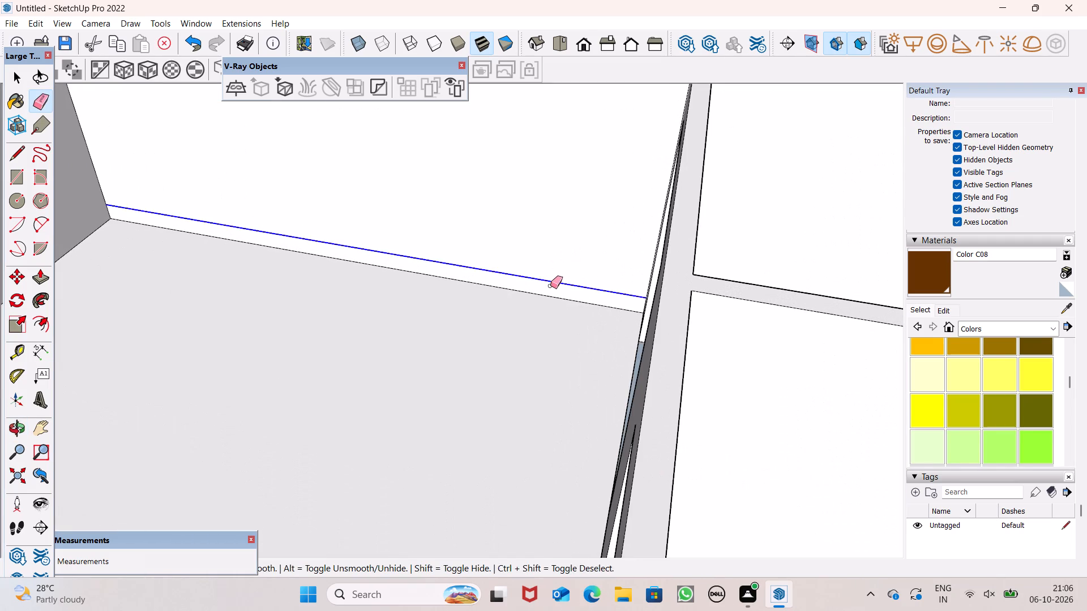
{"action": "left_click_drag", "start_coordinate": [550, 286], "coordinate": [550, 286]}
Erase the base-strip line segments on both sides of the door opening along the large upper room's partition wall with the window.
{"action": "scroll", "coordinate": [563, 212], "scroll_direction": "down", "scroll_amount": 3}
{"action": "middle_click_drag", "start_coordinate": [564, 252], "coordinate": [799, 234]}
{"action": "scroll", "coordinate": [698, 343], "scroll_direction": "up", "scroll_amount": 4}
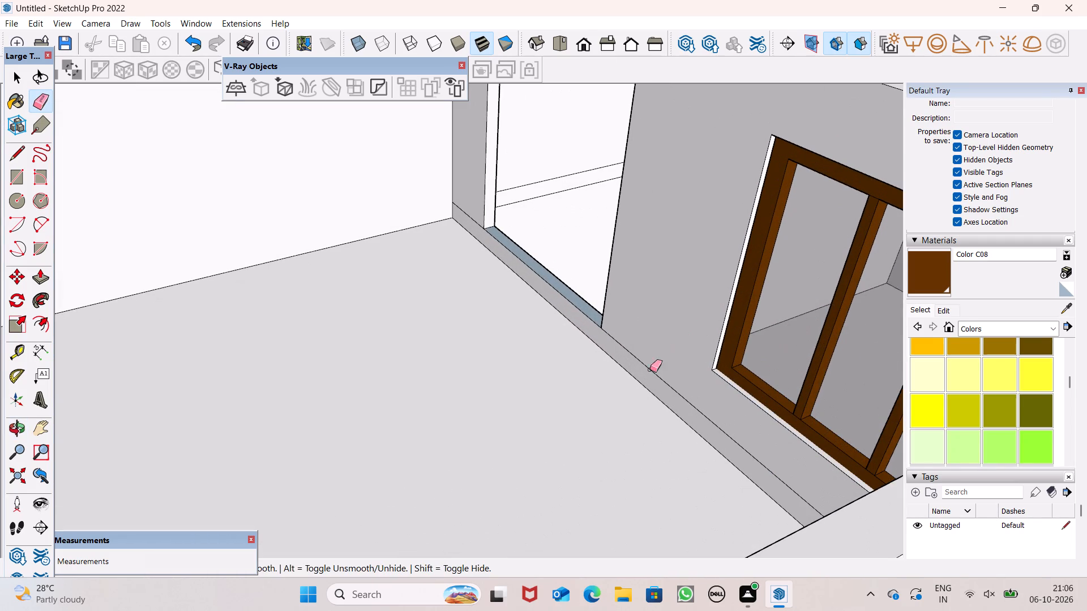
{"action": "left_click", "coordinate": [647, 365]}
{"action": "left_click_drag", "start_coordinate": [459, 213], "coordinate": [464, 220]}
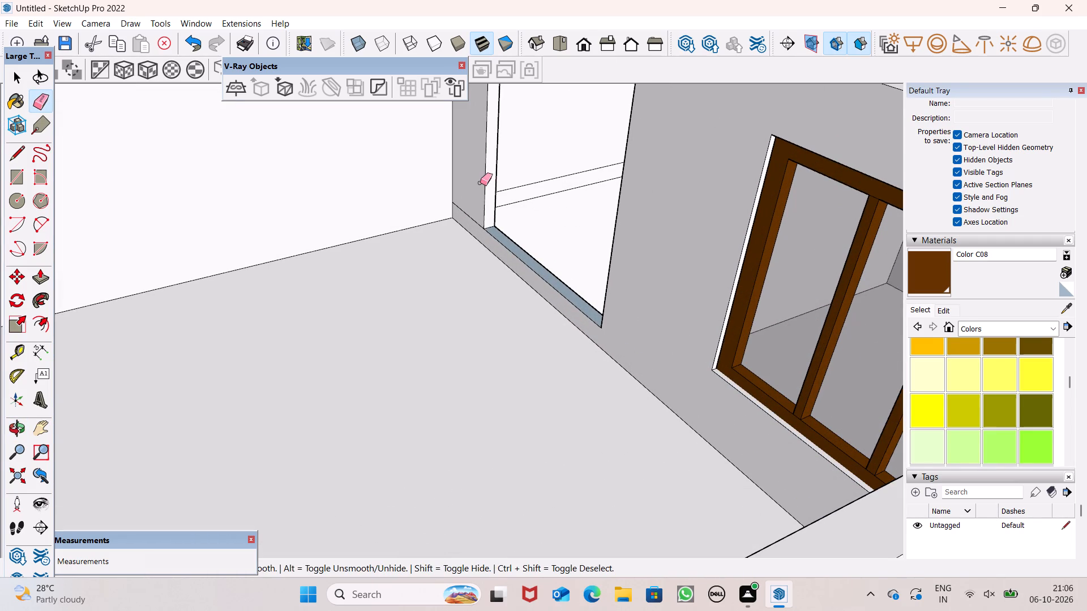
{"action": "left_click", "coordinate": [461, 207]}
Erase the upper of the two parallel horizontal floor-level lines on the outside of the house's back wall.
{"action": "scroll", "coordinate": [483, 207], "scroll_direction": "down", "scroll_amount": 2}
{"action": "middle_click_drag", "start_coordinate": [558, 301], "coordinate": [863, 363]}
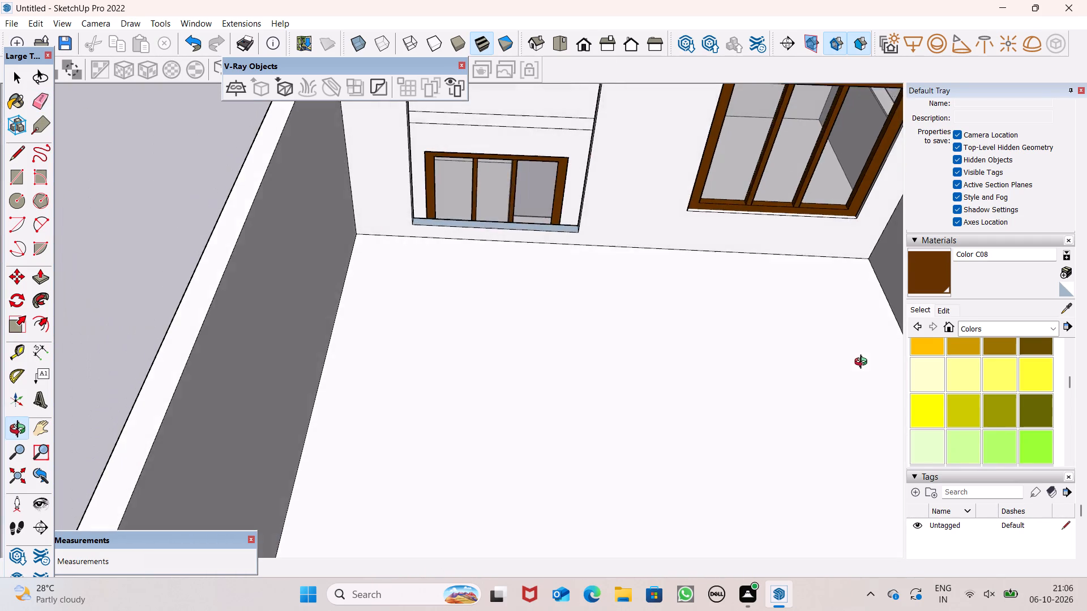
{"action": "middle_click_drag", "start_coordinate": [863, 363], "coordinate": [506, 390]}
{"action": "scroll", "coordinate": [520, 243], "scroll_direction": "down", "scroll_amount": 6}
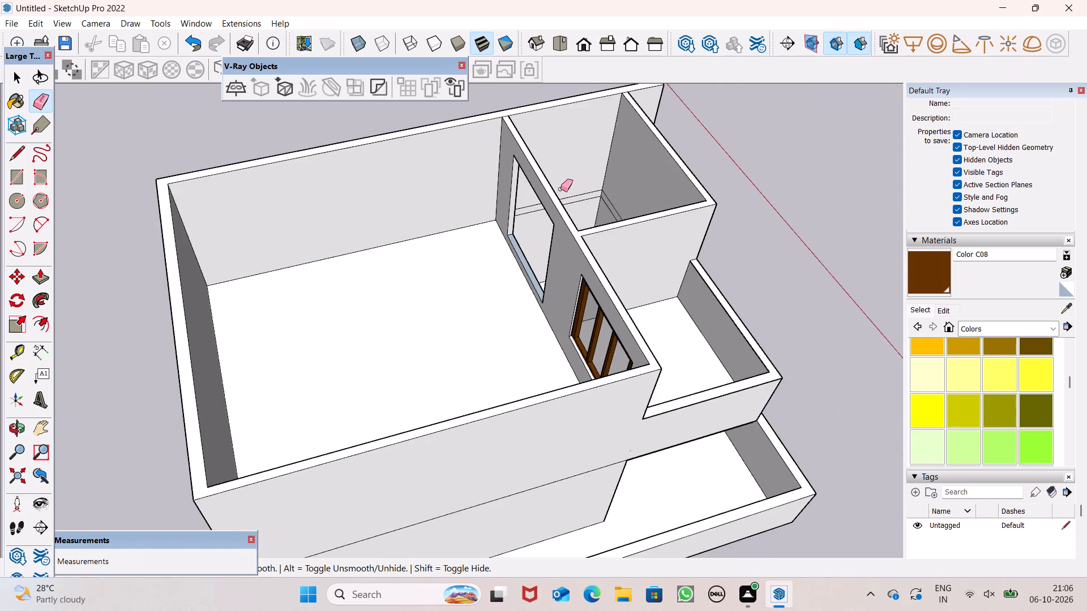
{"action": "scroll", "coordinate": [560, 200], "scroll_direction": "down", "scroll_amount": 4}
{"action": "scroll", "coordinate": [562, 224], "scroll_direction": "up", "scroll_amount": 1}
{"action": "scroll", "coordinate": [563, 228], "scroll_direction": "down", "scroll_amount": 2}
{"action": "middle_click_drag", "start_coordinate": [594, 309], "coordinate": [1000, 169]}
{"action": "middle_click_drag", "start_coordinate": [329, 288], "coordinate": [592, 290]}
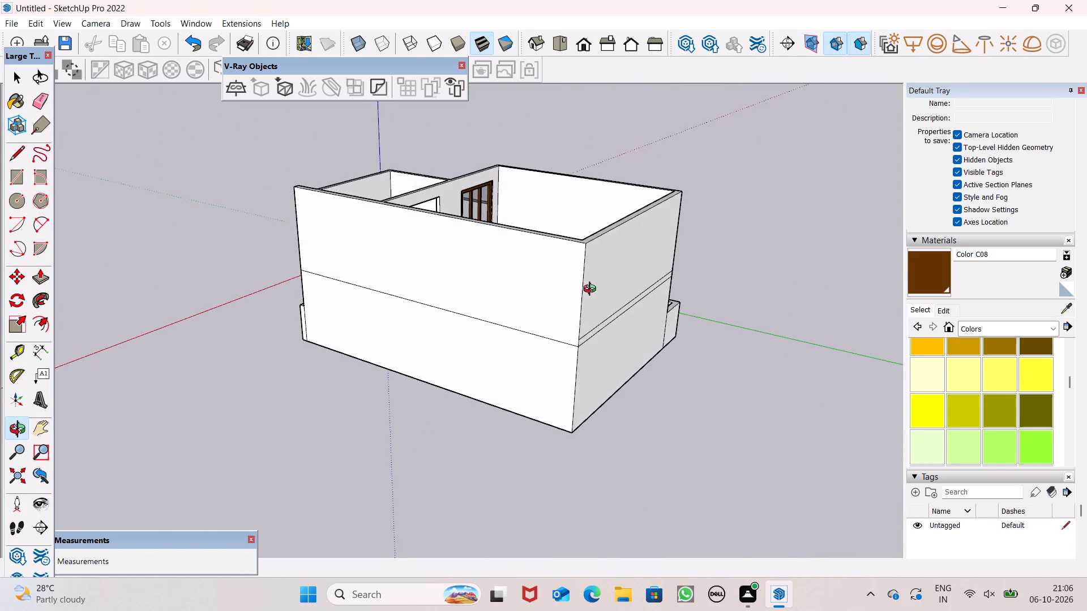
{"action": "middle_click_drag", "start_coordinate": [592, 290], "coordinate": [386, 274]}
{"action": "scroll", "coordinate": [390, 337], "scroll_direction": "up", "scroll_amount": 8}
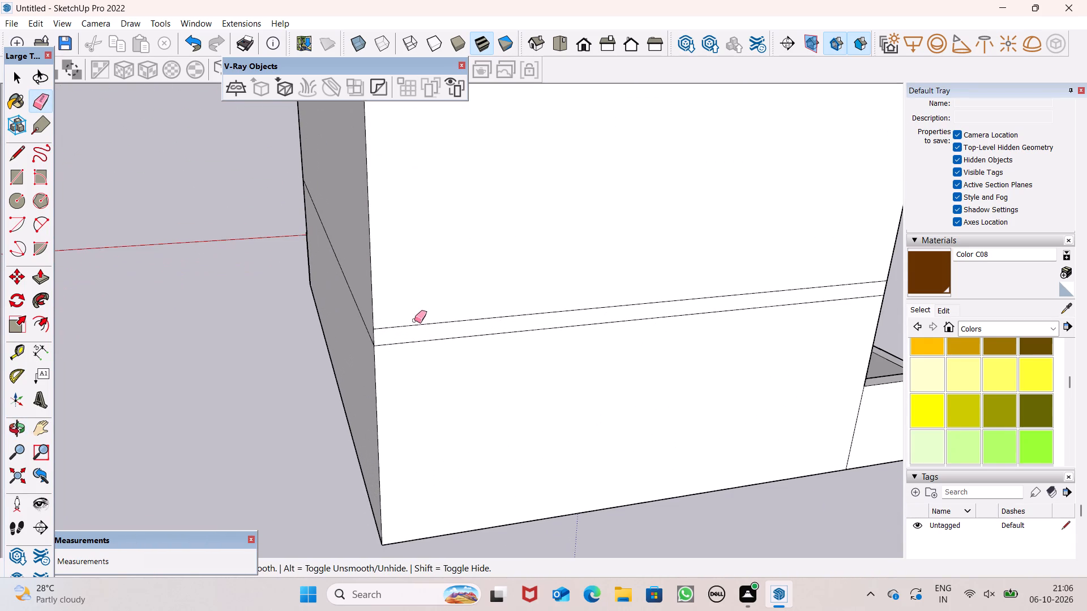
{"action": "left_click_drag", "start_coordinate": [414, 320], "coordinate": [418, 328]}
Erase the short vertical seam on the back wall where the low boundary wall meets the house corner.
{"action": "scroll", "coordinate": [462, 268], "scroll_direction": "down", "scroll_amount": 9}
{"action": "middle_click_drag", "start_coordinate": [702, 311], "coordinate": [441, 326]}
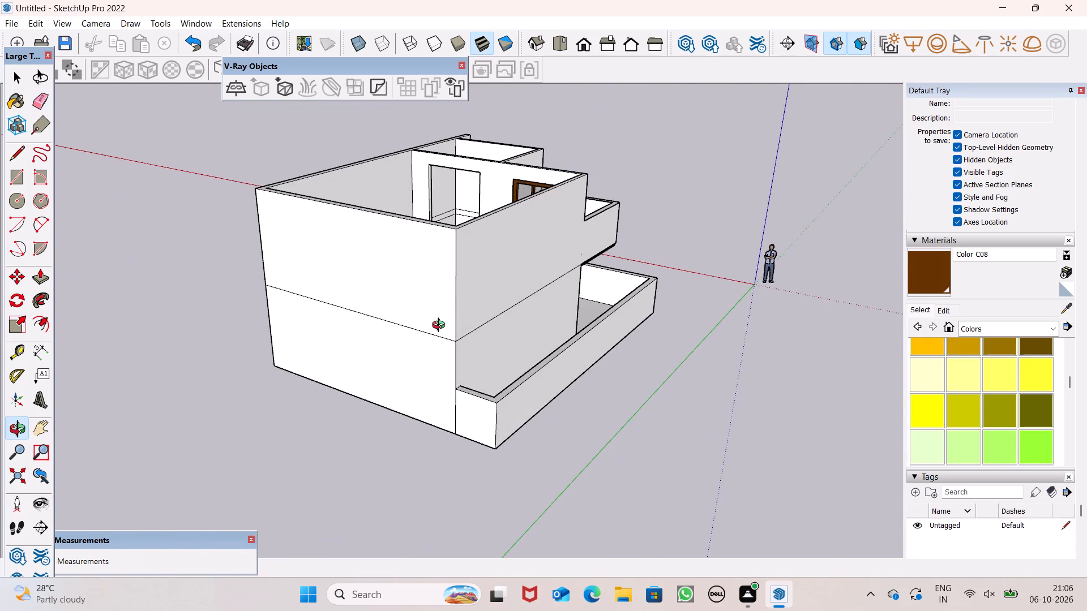
{"action": "middle_click_drag", "start_coordinate": [441, 326], "coordinate": [414, 312]}
{"action": "scroll", "coordinate": [448, 346], "scroll_direction": "up", "scroll_amount": 5}
{"action": "middle_click_drag", "start_coordinate": [416, 380], "coordinate": [425, 364]}
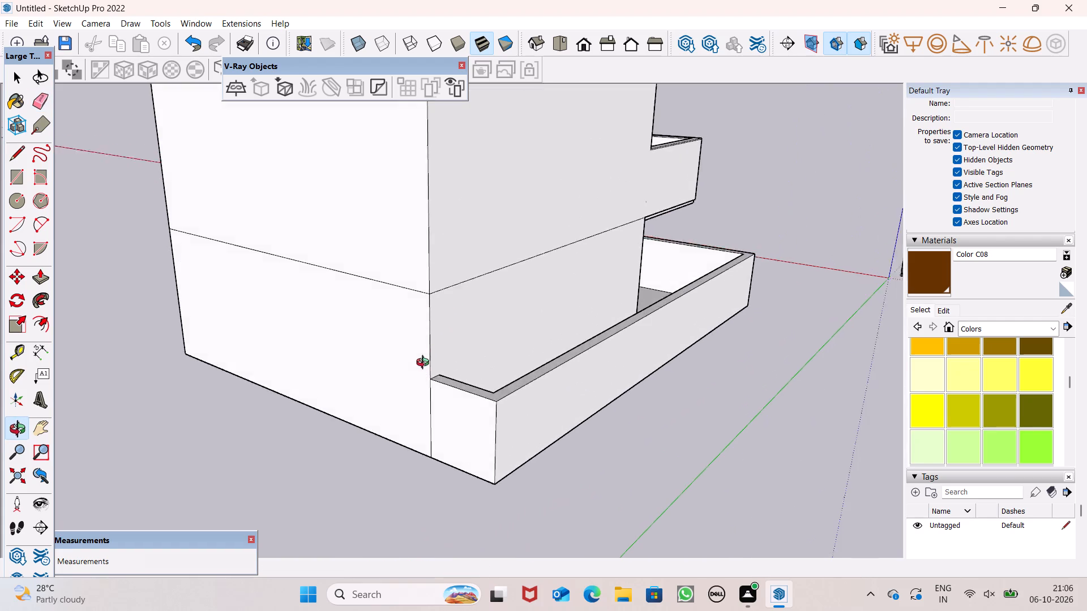
{"action": "middle_click_drag", "start_coordinate": [425, 364], "coordinate": [487, 308]}
{"action": "left_click_drag", "start_coordinate": [522, 347], "coordinate": [517, 347]}
Erase the short vertical seam where the low front boundary wall meets the house's long plain side wall.
{"action": "scroll", "coordinate": [534, 330], "scroll_direction": "down", "scroll_amount": 7}
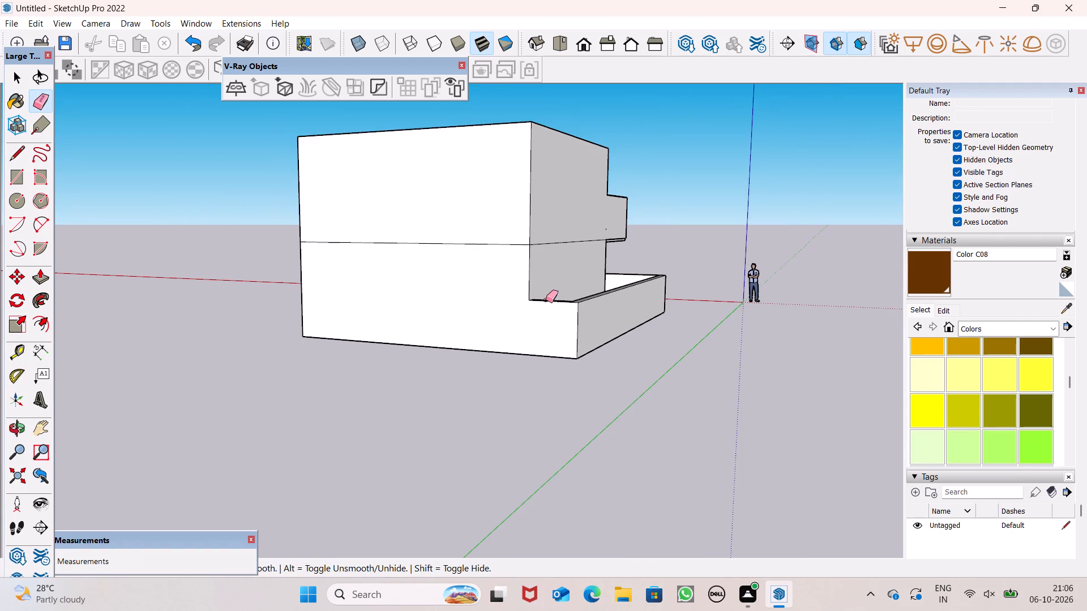
{"action": "middle_click_drag", "start_coordinate": [594, 359], "coordinate": [1, 397]}
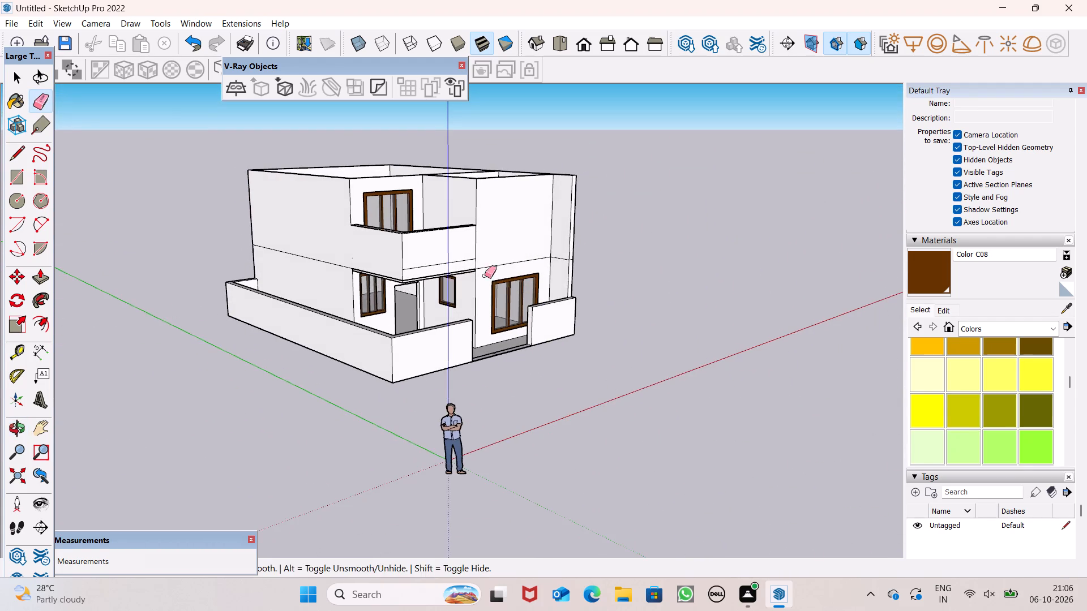
{"action": "middle_click_drag", "start_coordinate": [494, 286], "coordinate": [30, 297]}
{"action": "scroll", "coordinate": [252, 361], "scroll_direction": "up", "scroll_amount": 3}
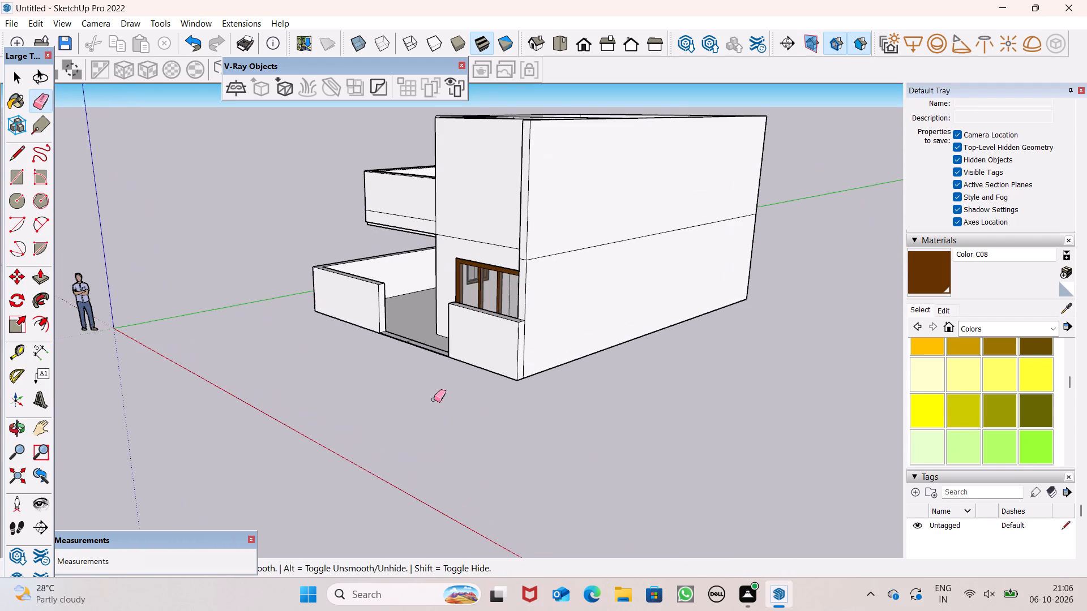
{"action": "middle_click_drag", "start_coordinate": [539, 405], "coordinate": [486, 402]}
{"action": "scroll", "coordinate": [490, 374], "scroll_direction": "up", "scroll_amount": 4}
{"action": "left_click", "coordinate": [490, 354]}
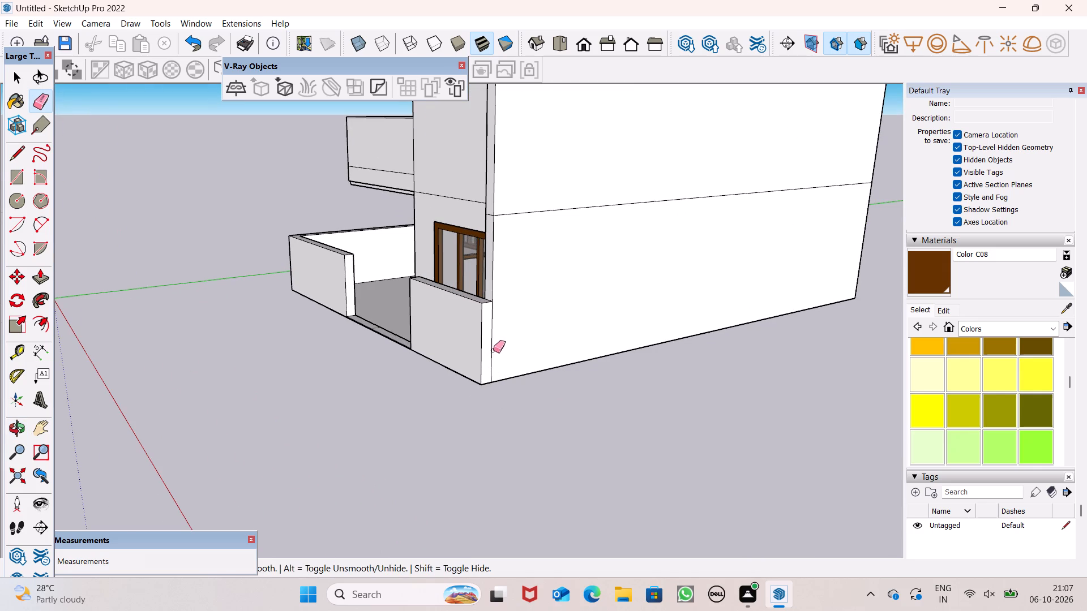
{"action": "left_click_drag", "start_coordinate": [494, 350], "coordinate": [489, 357]}
{"action": "key", "text": "space"}
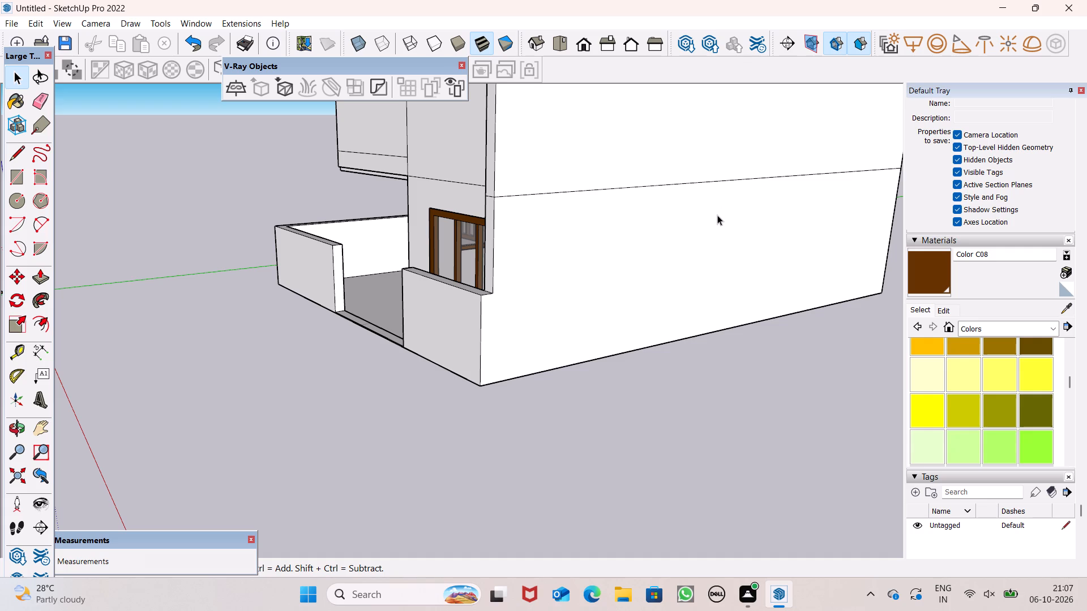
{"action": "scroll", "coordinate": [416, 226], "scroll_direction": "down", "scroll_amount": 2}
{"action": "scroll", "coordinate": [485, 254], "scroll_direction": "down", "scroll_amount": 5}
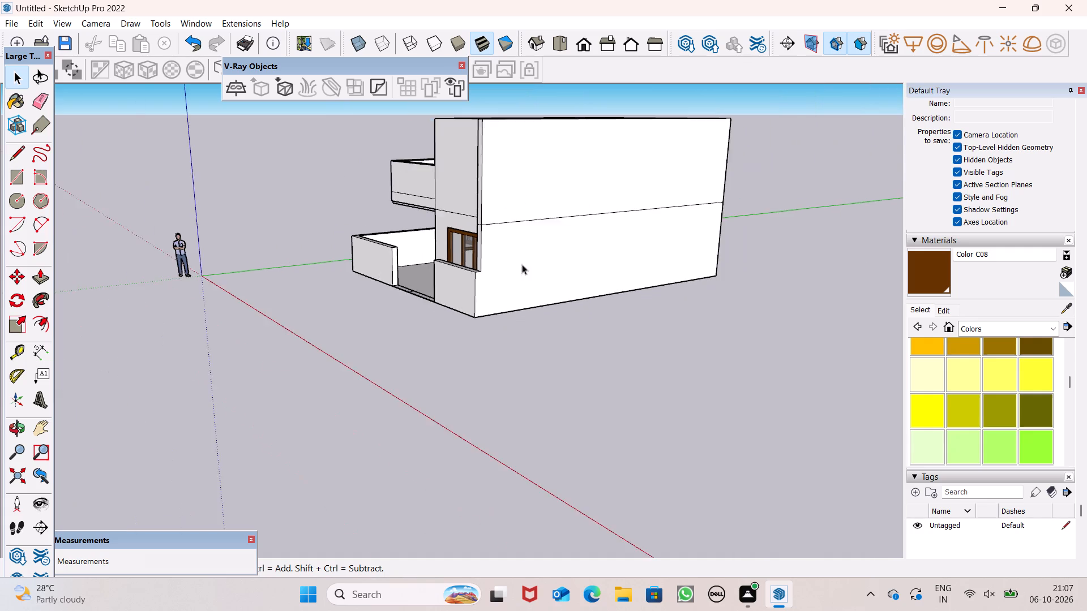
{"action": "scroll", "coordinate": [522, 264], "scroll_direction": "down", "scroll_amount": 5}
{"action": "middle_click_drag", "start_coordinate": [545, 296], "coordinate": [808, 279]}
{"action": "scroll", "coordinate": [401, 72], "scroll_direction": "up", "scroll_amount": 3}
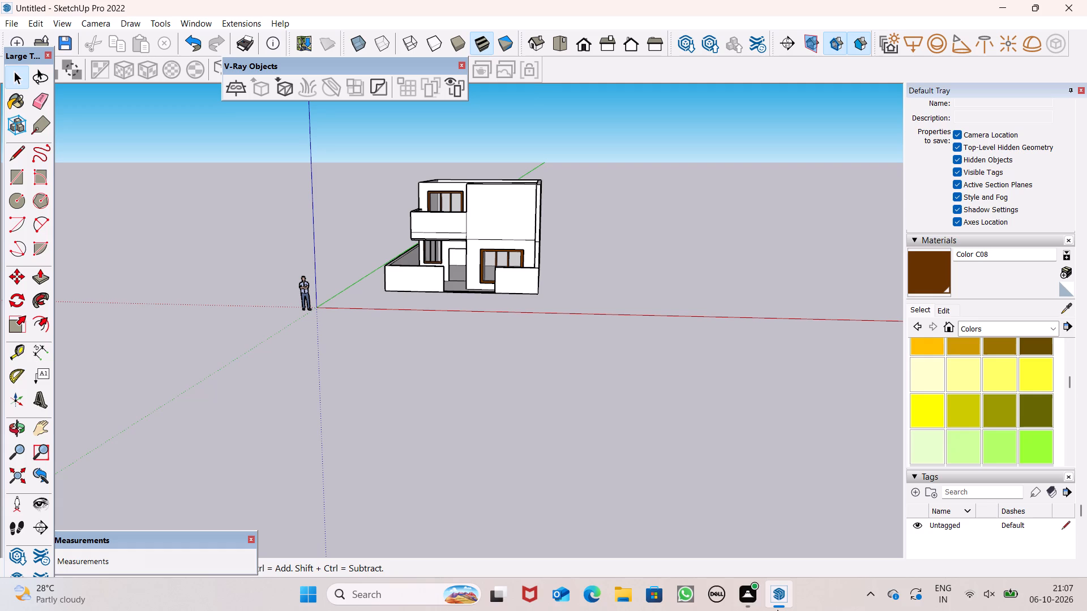
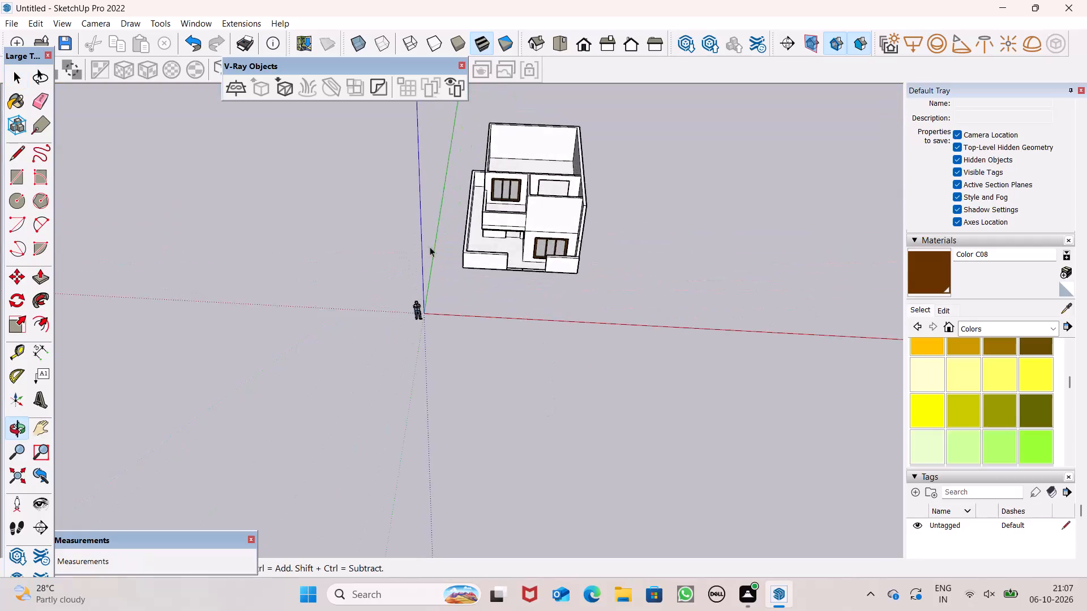
Draw a horizontal line across the balcony parapet's outer side face, from the front face's dividing line to just past the house wall corner.
{"action": "scroll", "coordinate": [541, 140], "scroll_direction": "up", "scroll_amount": 2}
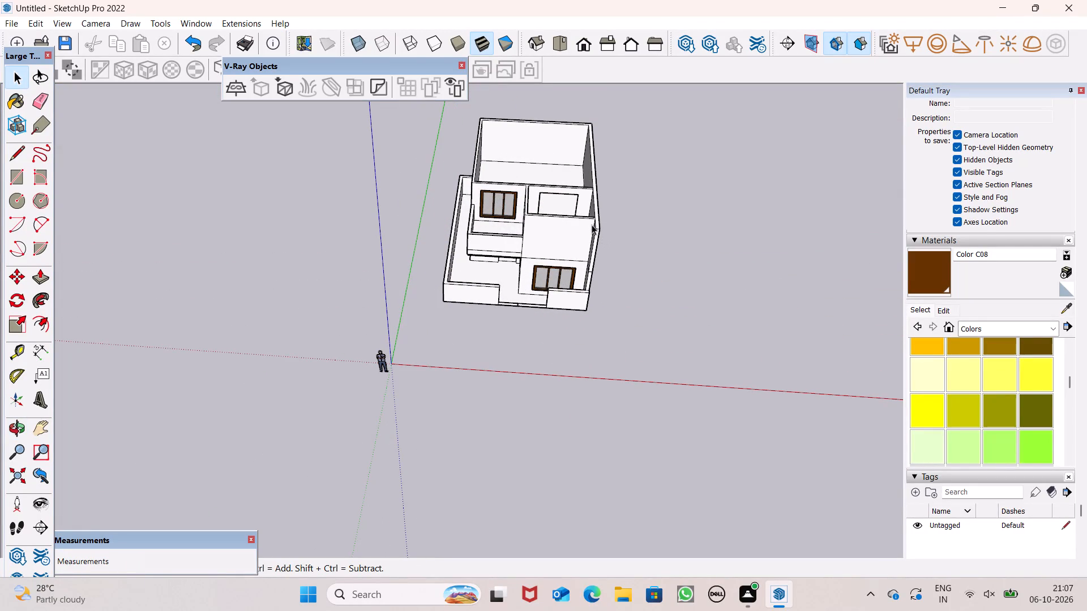
{"action": "scroll", "coordinate": [545, 205], "scroll_direction": "down", "scroll_amount": 2}
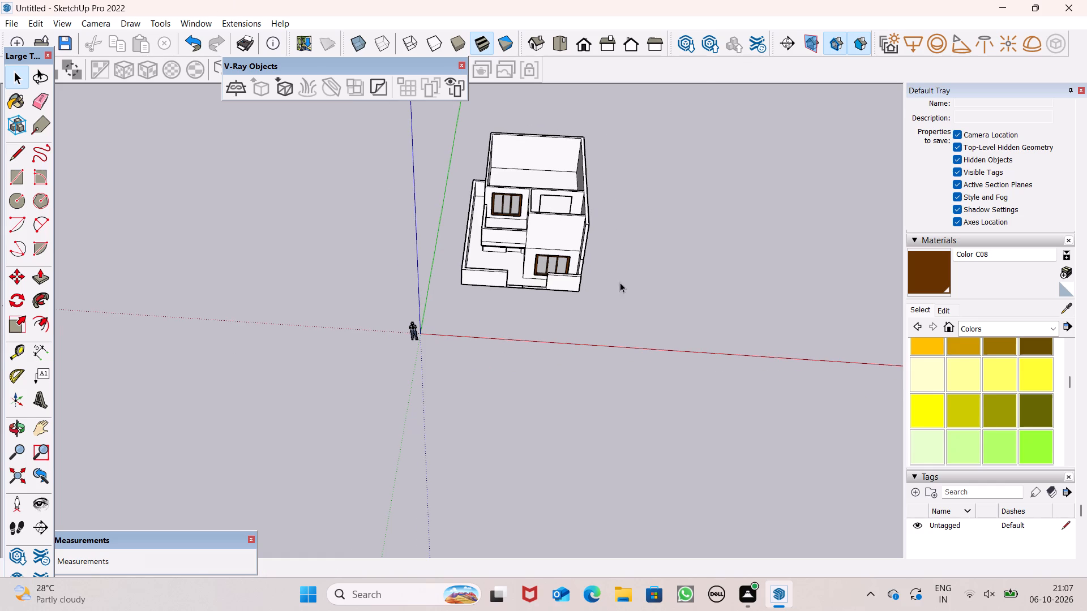
{"action": "middle_click_drag", "start_coordinate": [620, 277], "coordinate": [626, 193]}
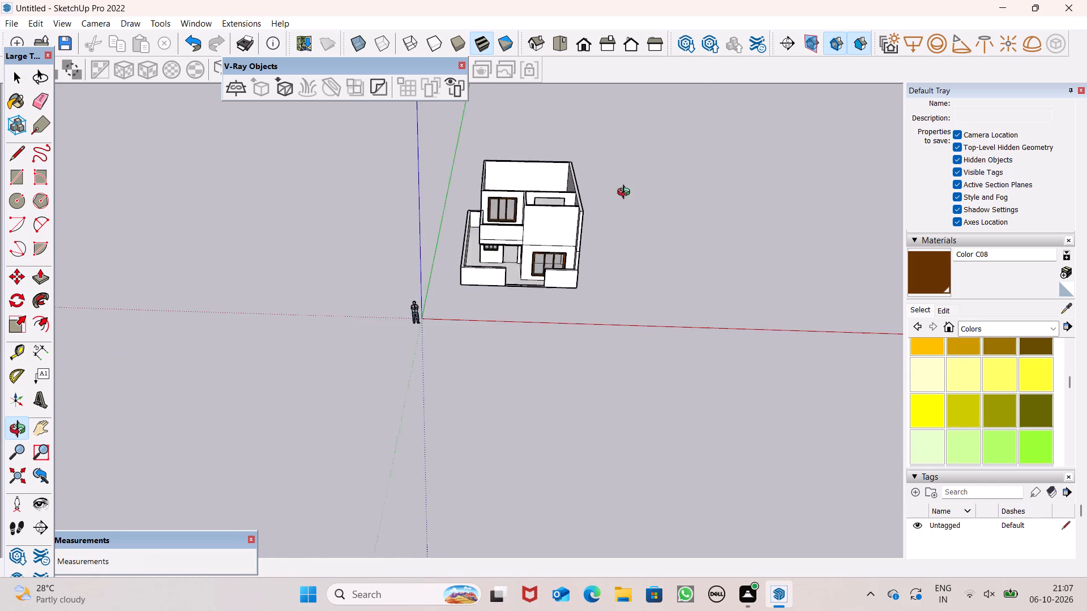
{"action": "middle_click_drag", "start_coordinate": [626, 193], "coordinate": [618, 162]}
{"action": "scroll", "coordinate": [560, 198], "scroll_direction": "up", "scroll_amount": 4}
{"action": "middle_click_drag", "start_coordinate": [554, 240], "coordinate": [701, 256]}
{"action": "scroll", "coordinate": [500, 179], "scroll_direction": "up", "scroll_amount": 6}
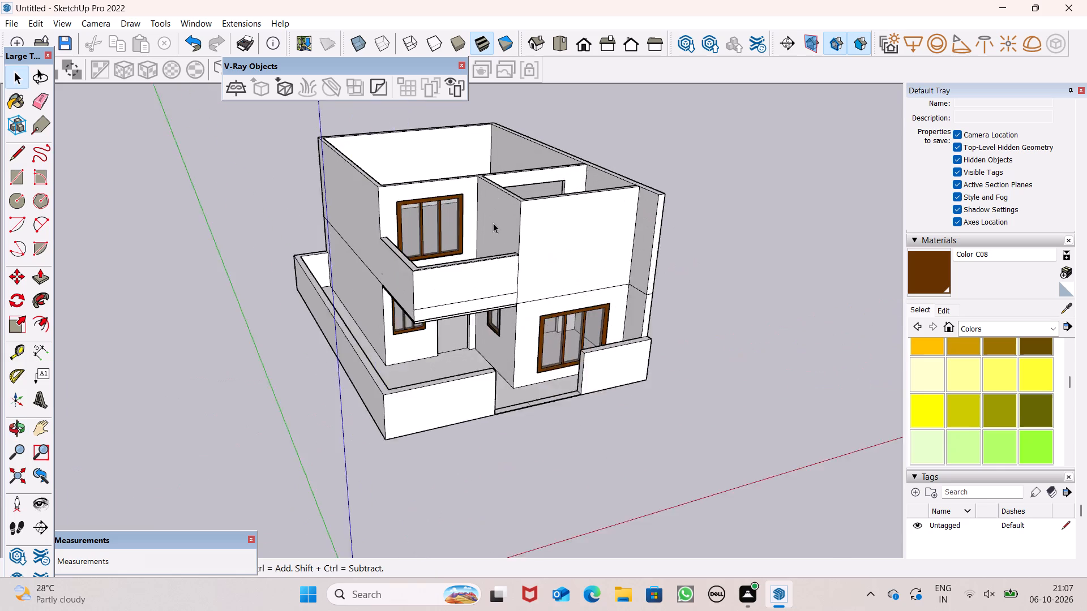
{"action": "scroll", "coordinate": [493, 223], "scroll_direction": "up", "scroll_amount": 1}
{"action": "middle_click_drag", "start_coordinate": [464, 297], "coordinate": [498, 277]}
{"action": "scroll", "coordinate": [498, 285], "scroll_direction": "up", "scroll_amount": 1}
{"action": "scroll", "coordinate": [395, 267], "scroll_direction": "up", "scroll_amount": 6}
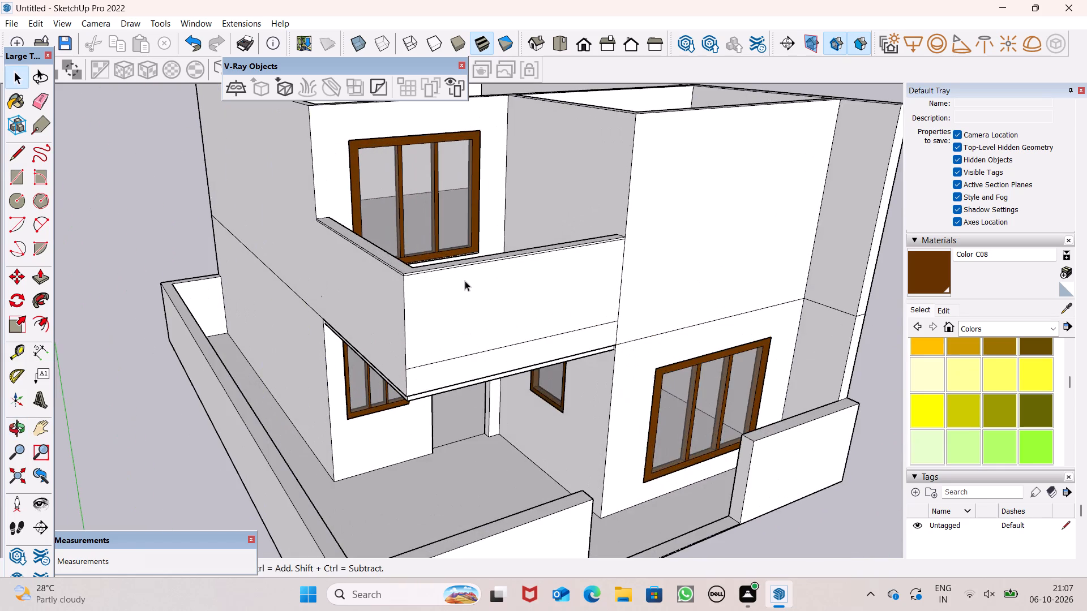
{"action": "scroll", "coordinate": [463, 275], "scroll_direction": "down", "scroll_amount": 1}
{"action": "scroll", "coordinate": [463, 275], "scroll_direction": "up", "scroll_amount": 5}
{"action": "scroll", "coordinate": [664, 276], "scroll_direction": "down", "scroll_amount": 1}
{"action": "middle_click_drag", "start_coordinate": [495, 403], "coordinate": [649, 393]}
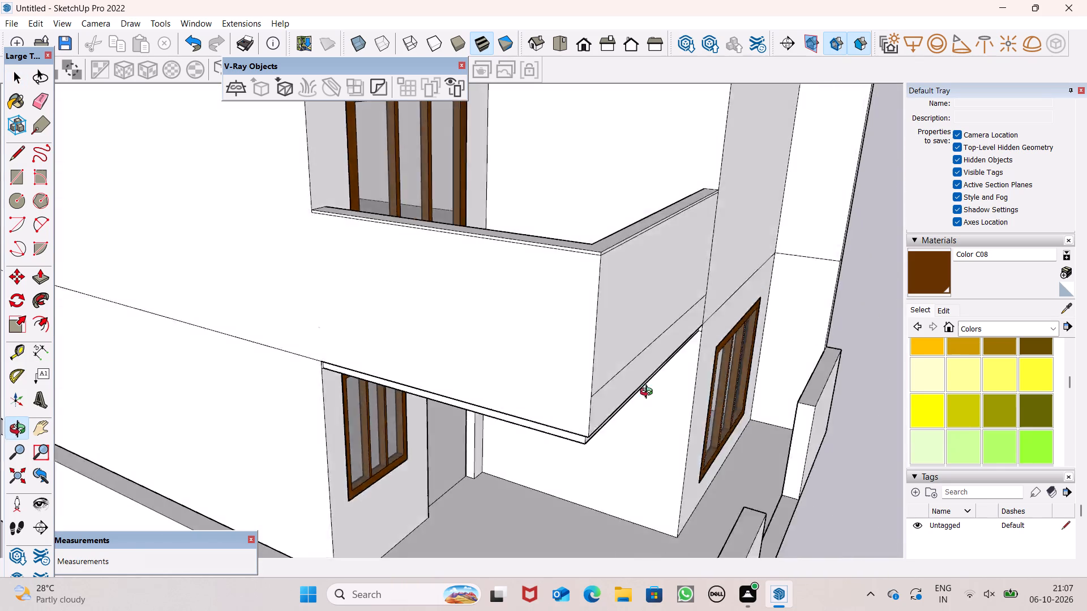
{"action": "middle_click_drag", "start_coordinate": [649, 393], "coordinate": [704, 388]}
{"action": "scroll", "coordinate": [683, 312], "scroll_direction": "down", "scroll_amount": 4}
{"action": "middle_click_drag", "start_coordinate": [679, 352], "coordinate": [673, 363]}
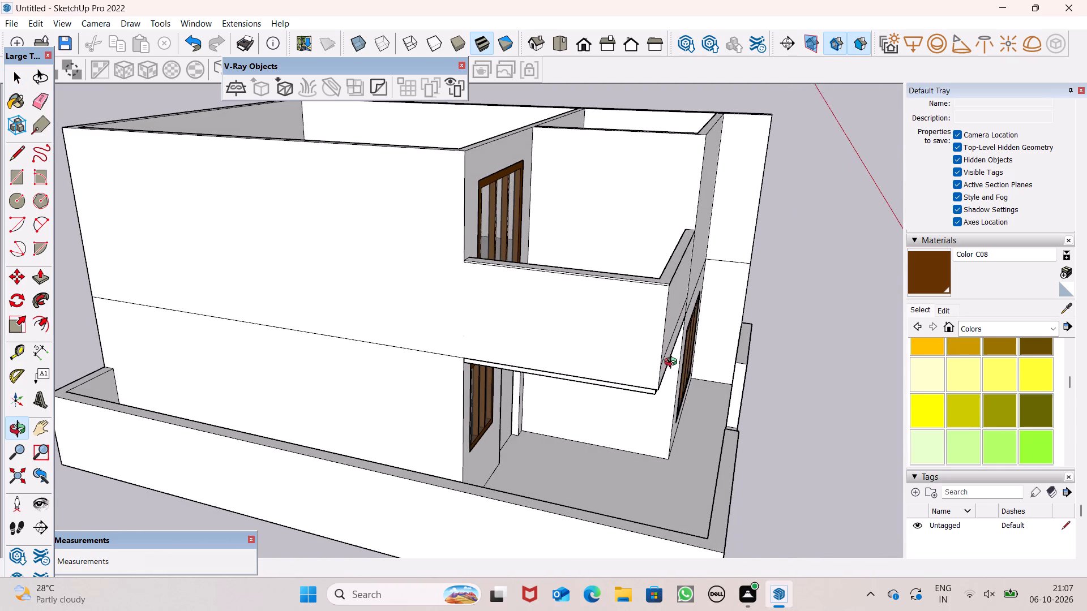
{"action": "middle_click_drag", "start_coordinate": [673, 363], "coordinate": [671, 364]}
{"action": "left_click", "coordinate": [17, 160]}
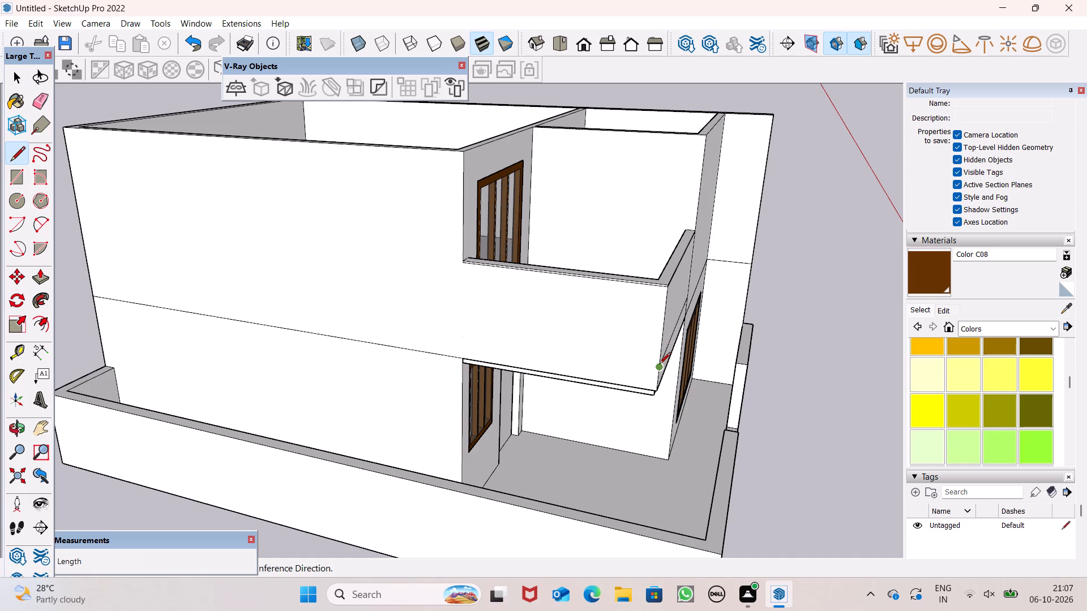
{"action": "left_click_drag", "start_coordinate": [659, 365], "coordinate": [653, 363]}
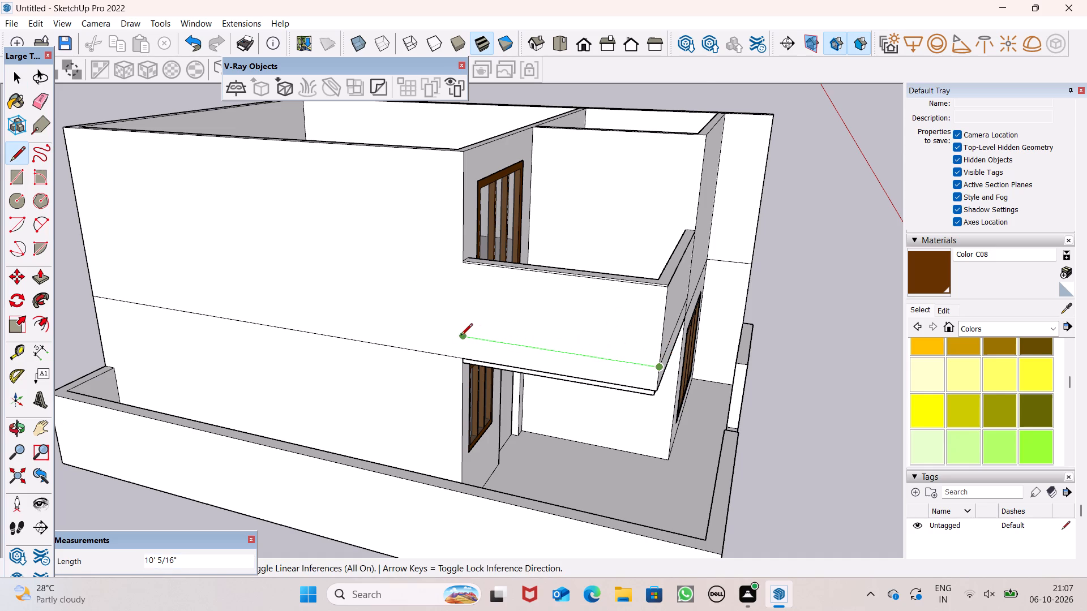
{"action": "left_click", "coordinate": [448, 334]}
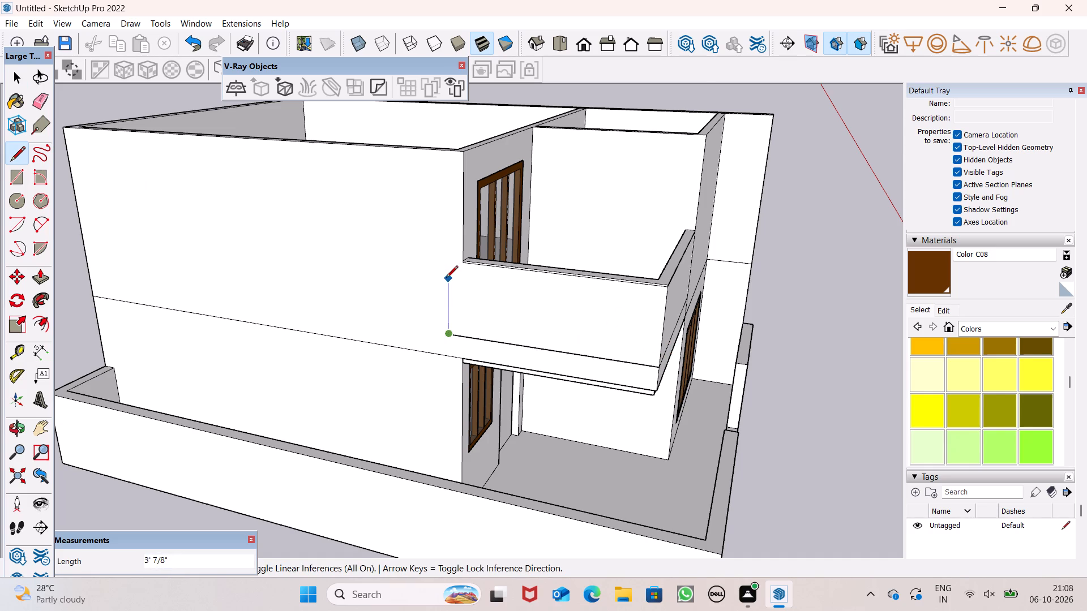
{"action": "key", "text": "space"}
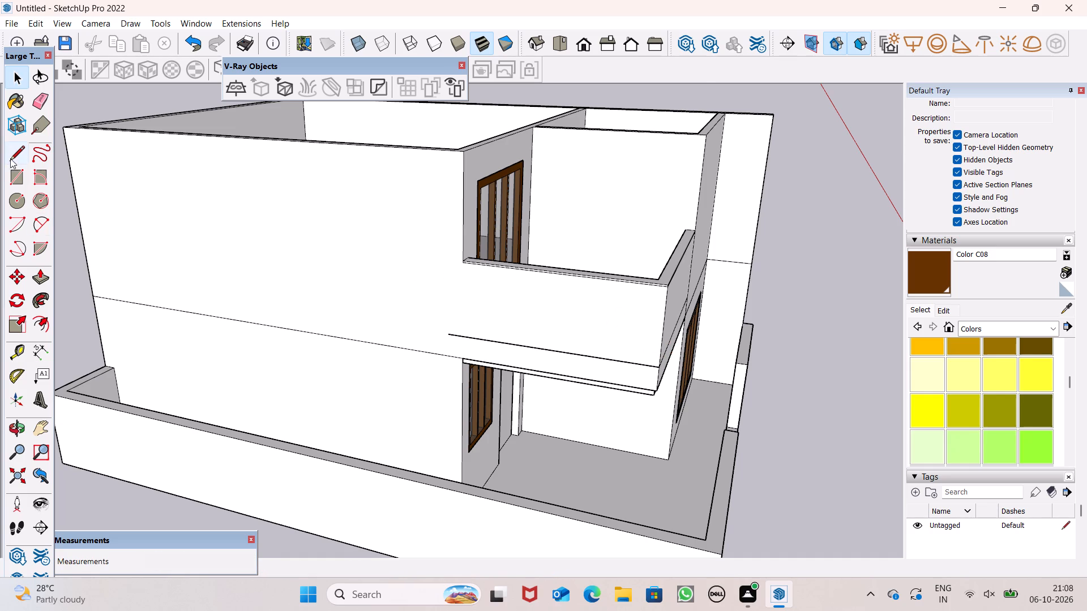
Draw a vertical line about 4' long from the parapet's top rear corner down to the new horizontal line.
{"action": "left_click", "coordinate": [13, 153]}
{"action": "scroll", "coordinate": [436, 290], "scroll_direction": "up", "scroll_amount": 6}
{"action": "scroll", "coordinate": [476, 256], "scroll_direction": "up", "scroll_amount": 4}
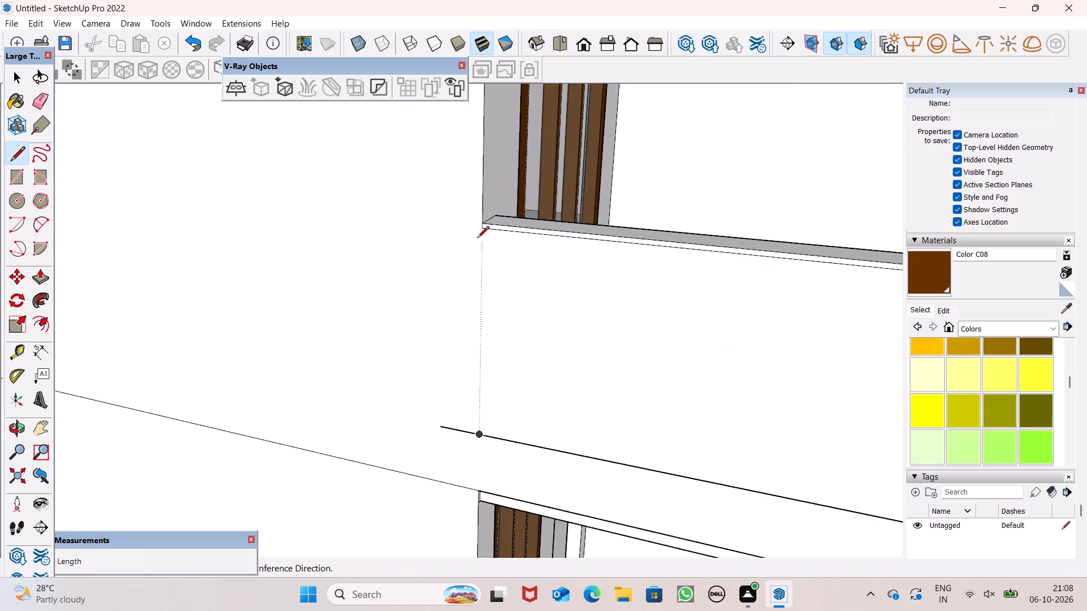
{"action": "left_click", "coordinate": [486, 229]}
{"action": "left_click", "coordinate": [481, 437]}
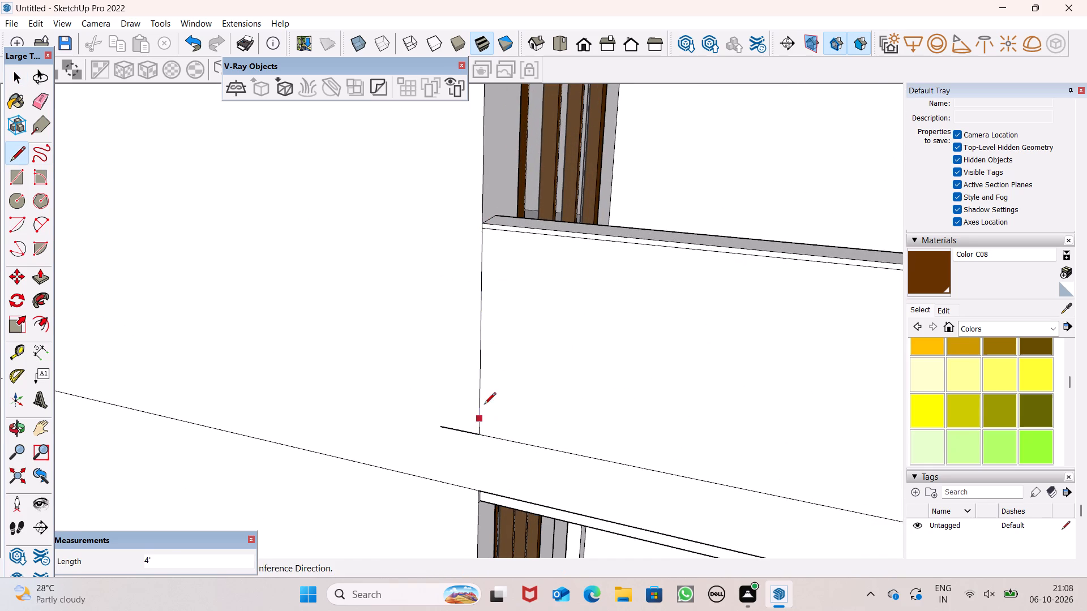
{"action": "key", "text": "space"}
Erase the short line stub that extends past the vertical line on the side wall.
{"action": "scroll", "coordinate": [510, 319], "scroll_direction": "down", "scroll_amount": 8}
{"action": "left_click", "coordinate": [41, 91]}
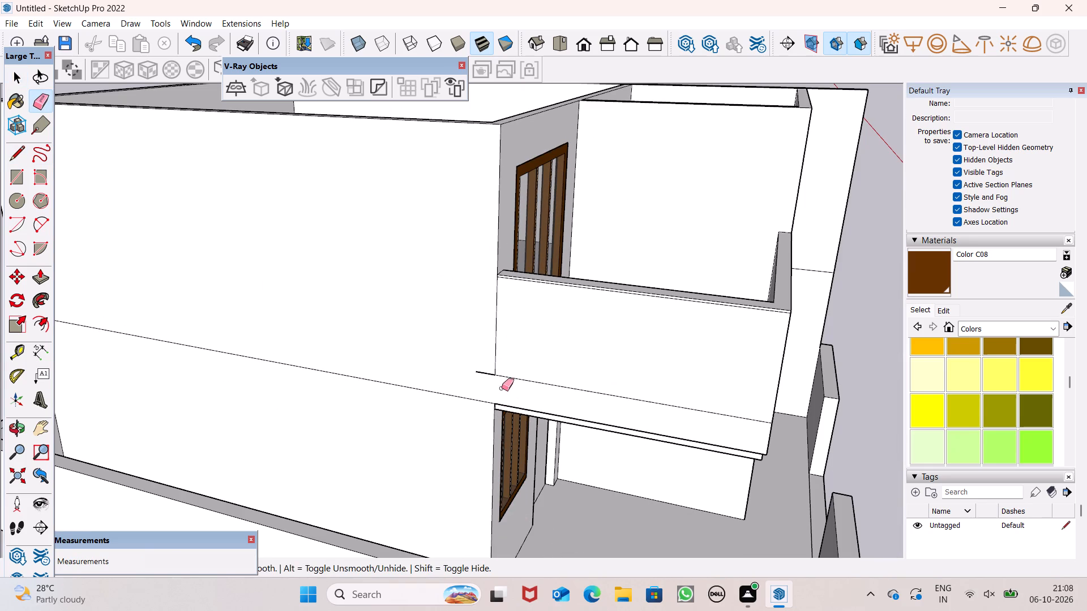
{"action": "left_click_drag", "start_coordinate": [482, 369], "coordinate": [481, 379]}
{"action": "scroll", "coordinate": [471, 326], "scroll_direction": "down", "scroll_amount": 3}
{"action": "middle_click_drag", "start_coordinate": [657, 401], "coordinate": [585, 401]}
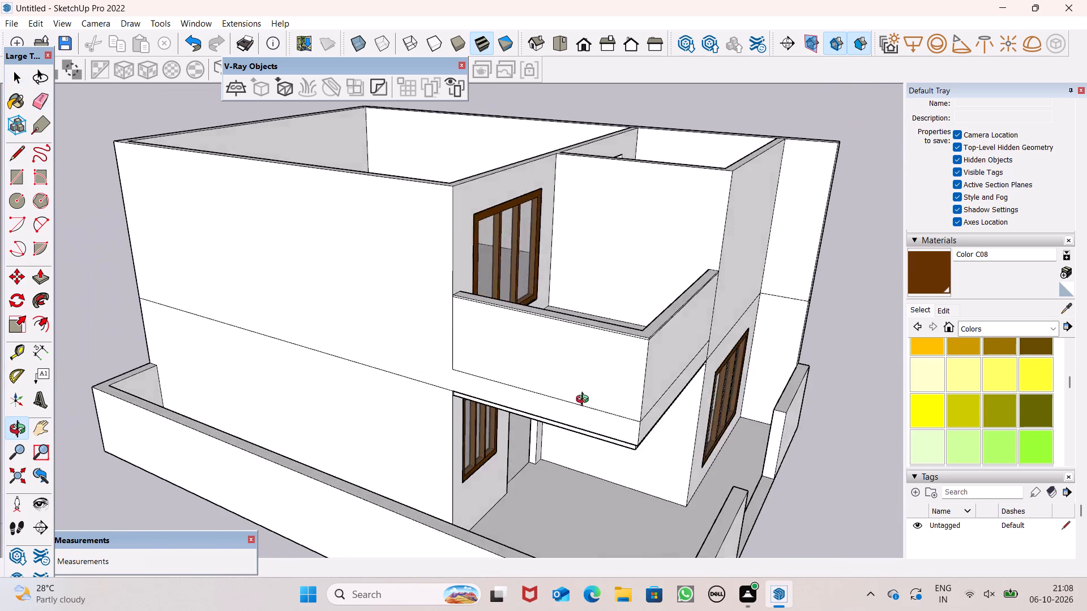
{"action": "middle_click_drag", "start_coordinate": [585, 401], "coordinate": [536, 385]}
{"action": "scroll", "coordinate": [598, 306], "scroll_direction": "down", "scroll_amount": 3}
{"action": "key", "text": "space"}
Paint the balcony parapet's outer front and side faces with Translucent Glass Gray from Glass and Mirrors.
{"action": "scroll", "coordinate": [666, 333], "scroll_direction": "down", "scroll_amount": 2}
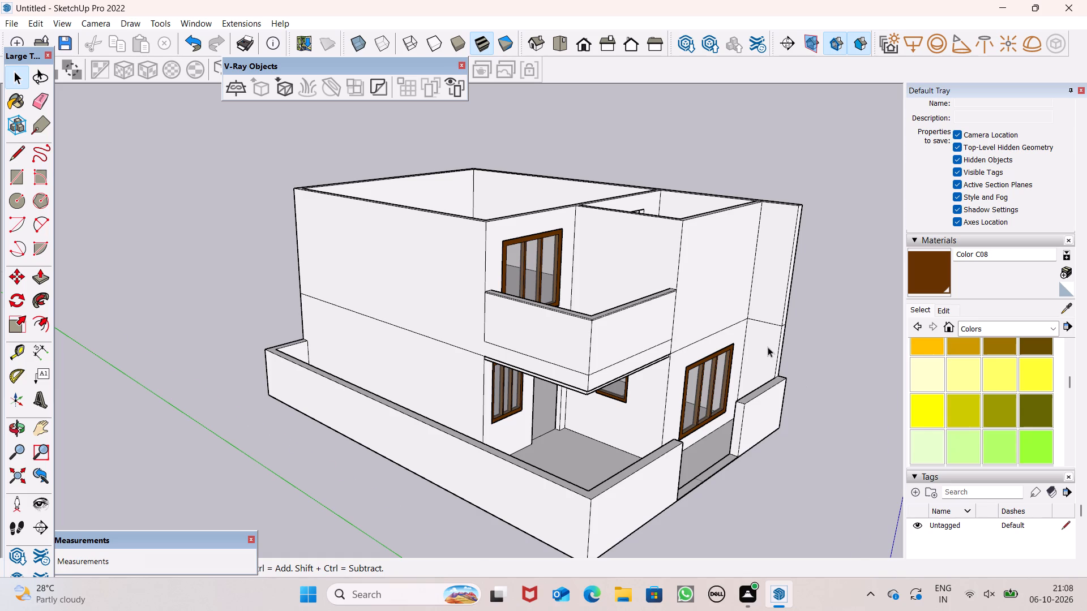
{"action": "scroll", "coordinate": [768, 347], "scroll_direction": "down", "scroll_amount": 2}
{"action": "middle_click_drag", "start_coordinate": [731, 335], "coordinate": [643, 317]}
{"action": "scroll", "coordinate": [663, 294], "scroll_direction": "up", "scroll_amount": 1}
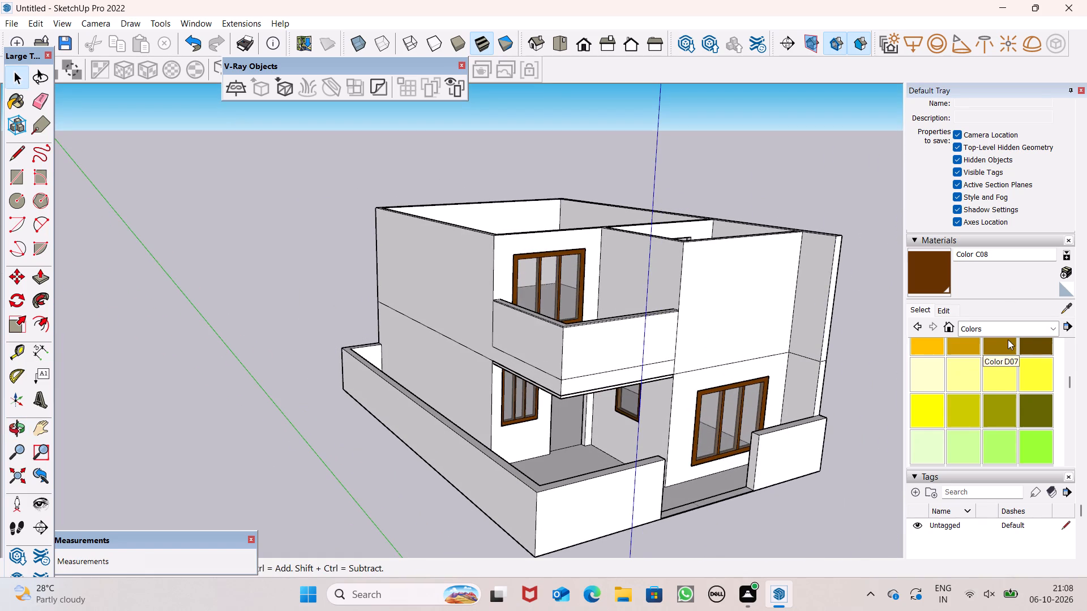
{"action": "left_click", "coordinate": [1040, 330]}
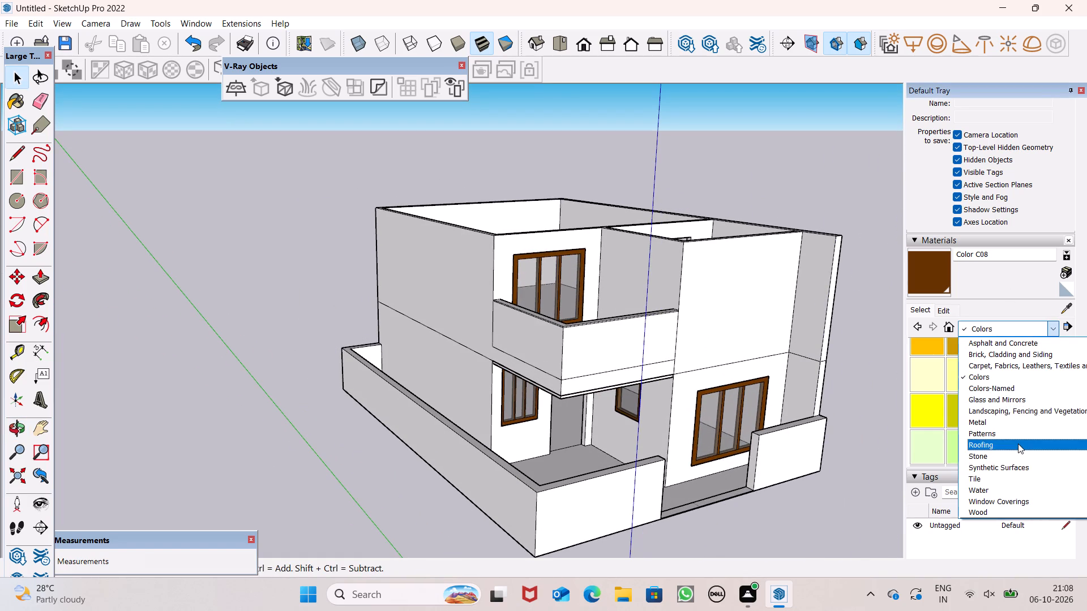
{"action": "left_click", "coordinate": [1014, 399]}
{"action": "left_click", "coordinate": [1032, 397]}
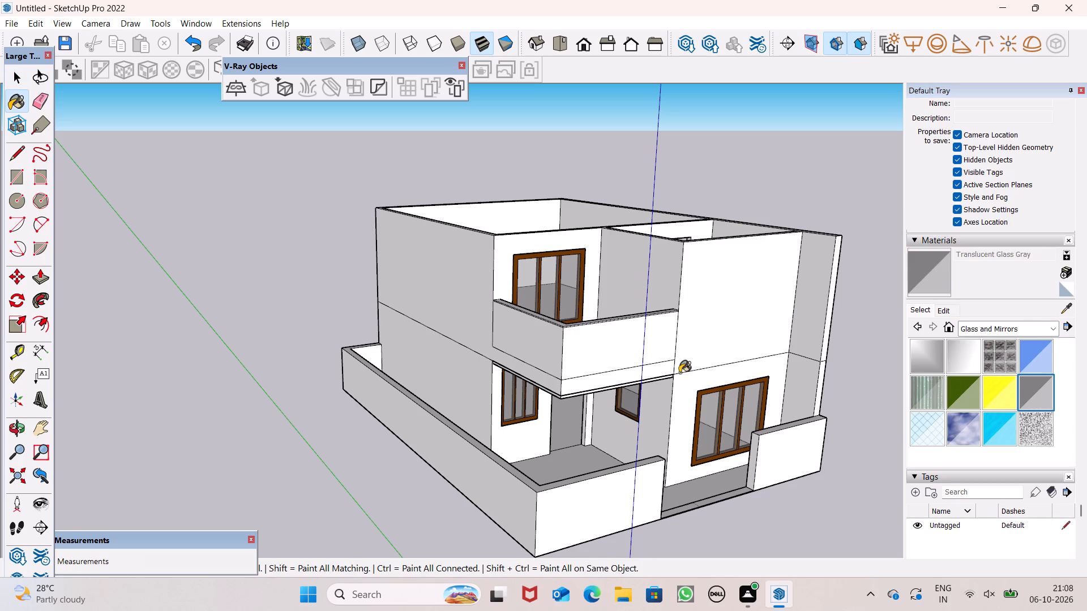
{"action": "scroll", "coordinate": [661, 373], "scroll_direction": "up", "scroll_amount": 3}
{"action": "left_click", "coordinate": [565, 350]}
{"action": "left_click", "coordinate": [506, 347]}
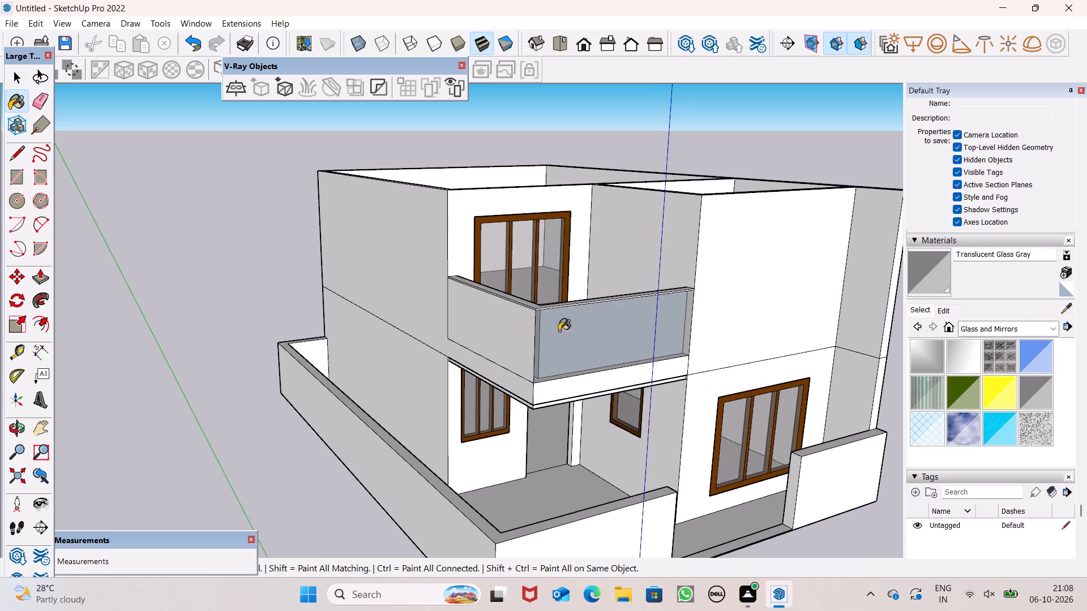
Paint the inner side and front faces of the balcony parapet with Translucent Glass Gray.
{"action": "middle_click_drag", "start_coordinate": [577, 330], "coordinate": [258, 467]}
{"action": "scroll", "coordinate": [250, 319], "scroll_direction": "up", "scroll_amount": 2}
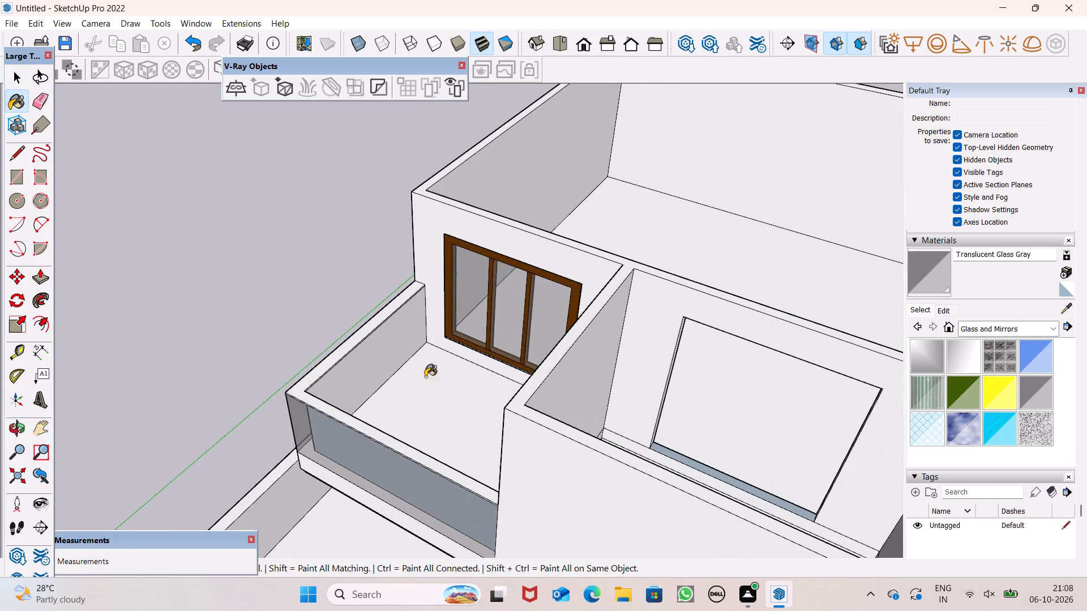
{"action": "scroll", "coordinate": [373, 362], "scroll_direction": "up", "scroll_amount": 3}
{"action": "left_click", "coordinate": [373, 362]}
{"action": "scroll", "coordinate": [490, 324], "scroll_direction": "down", "scroll_amount": 3}
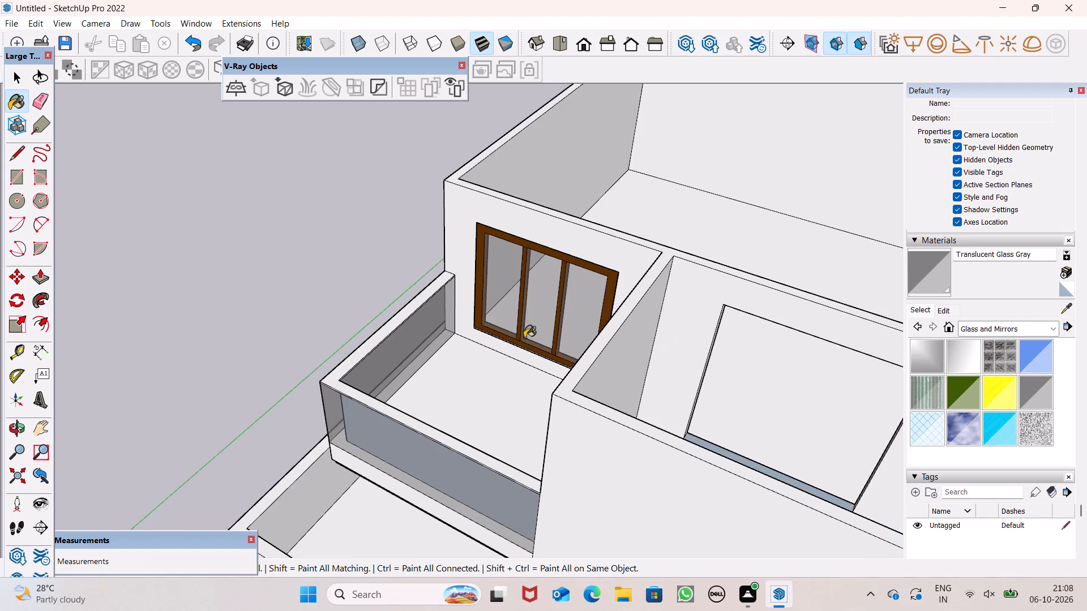
{"action": "middle_click_drag", "start_coordinate": [525, 342], "coordinate": [142, 452]}
{"action": "scroll", "coordinate": [285, 335], "scroll_direction": "up", "scroll_amount": 5}
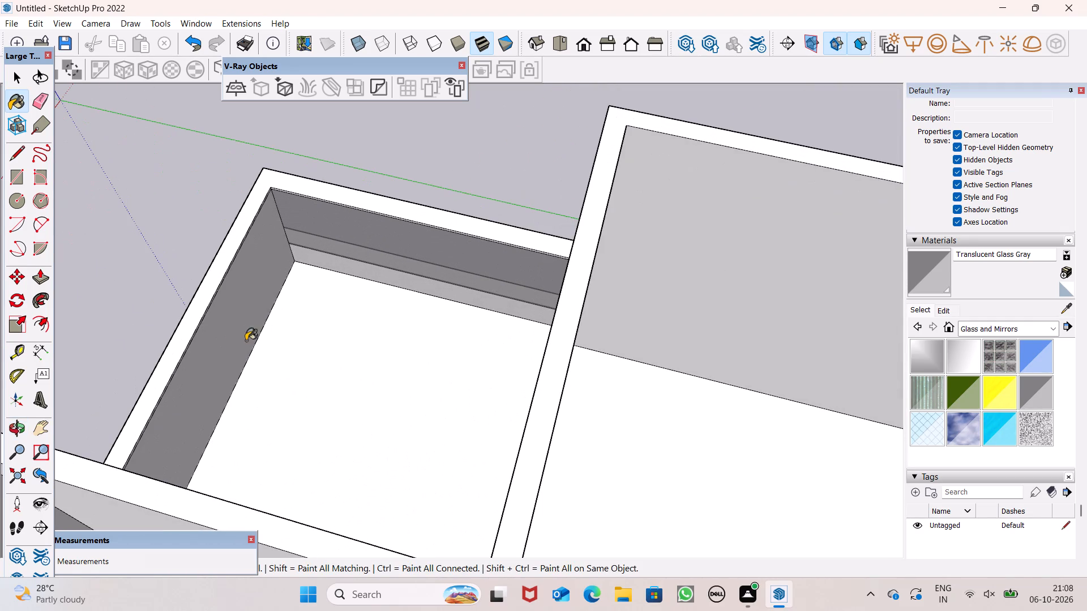
{"action": "left_click", "coordinate": [228, 346]}
Paint the top face of the balcony parapet with Steel Brushed Stainless from the Metal materials.
{"action": "scroll", "coordinate": [320, 312], "scroll_direction": "down", "scroll_amount": 3}
{"action": "middle_click_drag", "start_coordinate": [334, 339], "coordinate": [840, 212]}
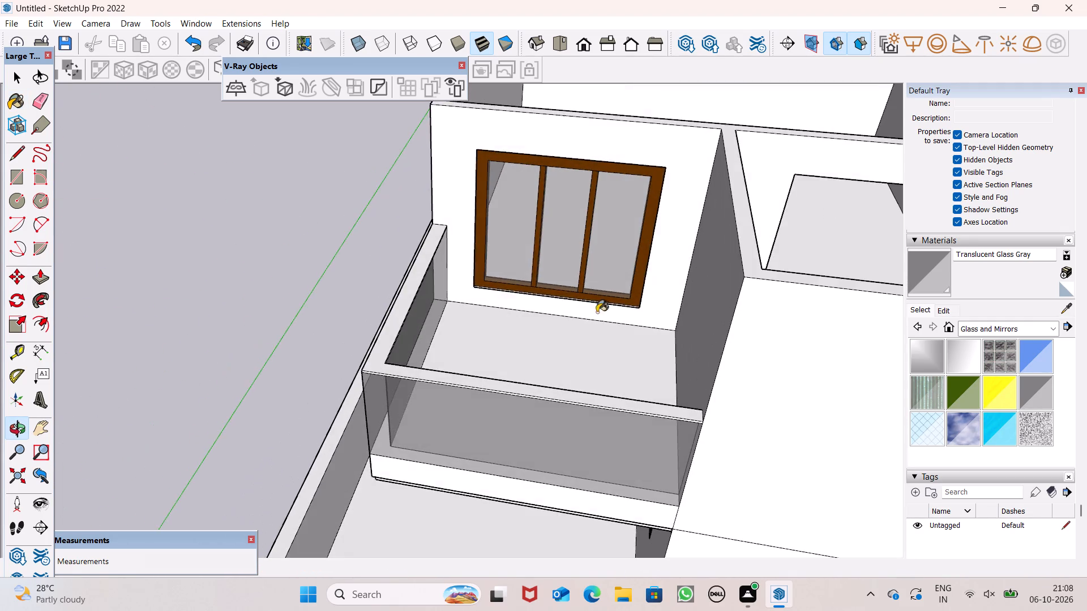
{"action": "middle_click_drag", "start_coordinate": [522, 368], "coordinate": [718, 285]}
{"action": "scroll", "coordinate": [720, 283], "scroll_direction": "up", "scroll_amount": 1}
{"action": "scroll", "coordinate": [720, 283], "scroll_direction": "down", "scroll_amount": 1}
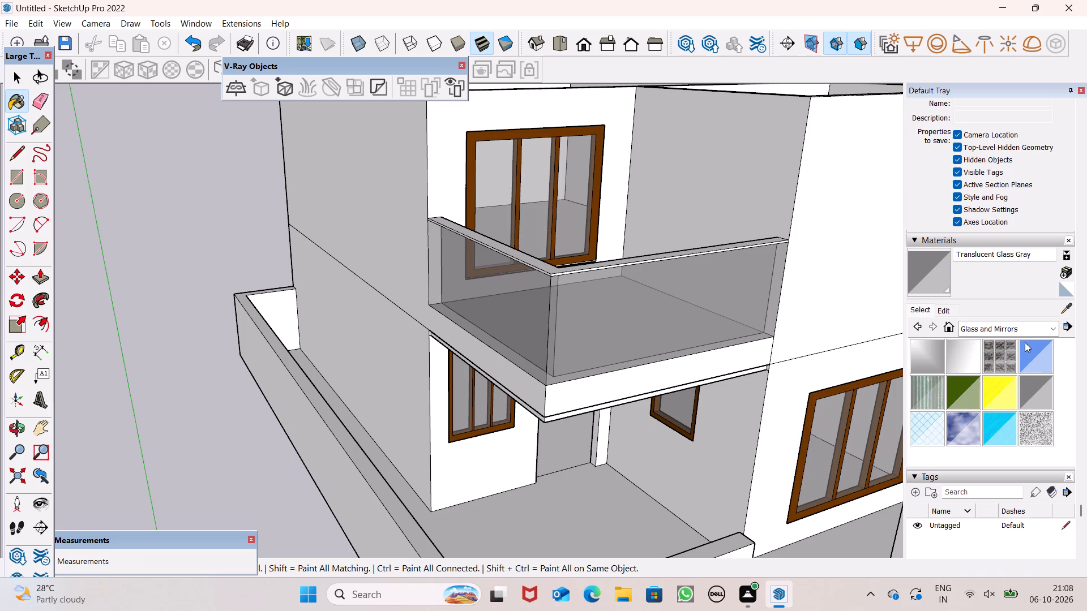
{"action": "left_click", "coordinate": [1042, 332]}
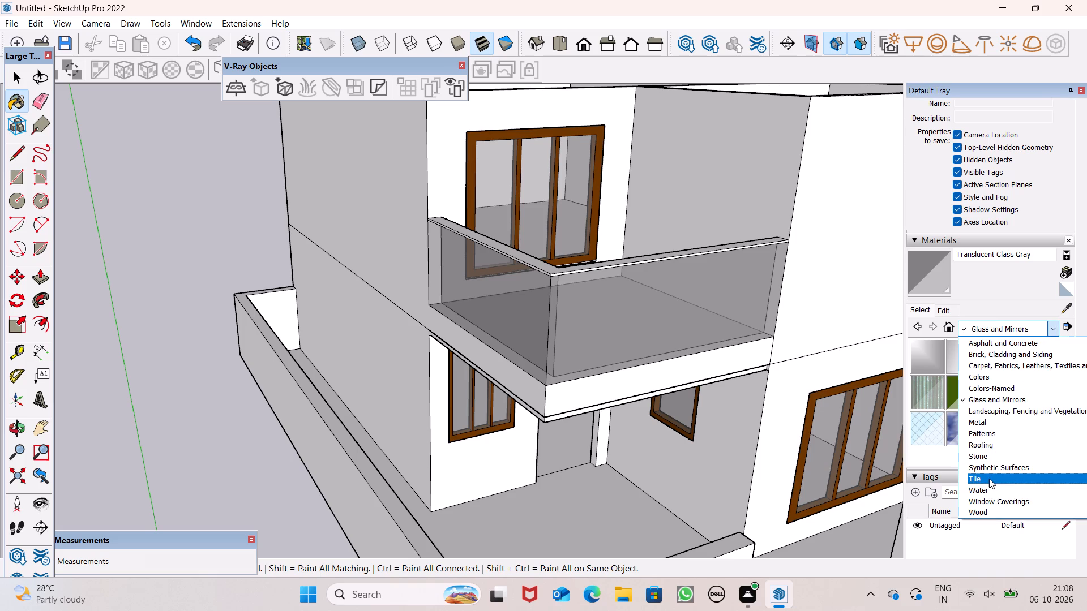
{"action": "left_click", "coordinate": [985, 425]}
{"action": "left_click", "coordinate": [1008, 432]}
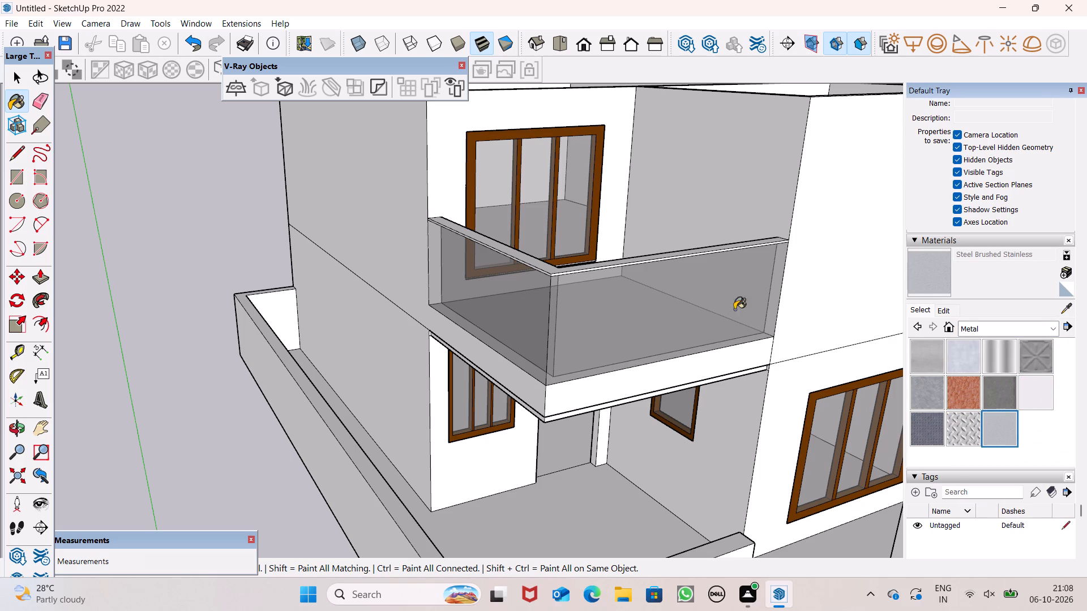
{"action": "scroll", "coordinate": [564, 256], "scroll_direction": "up", "scroll_amount": 4}
{"action": "middle_click_drag", "start_coordinate": [576, 299], "coordinate": [640, 384]}
{"action": "scroll", "coordinate": [631, 371], "scroll_direction": "up", "scroll_amount": 2}
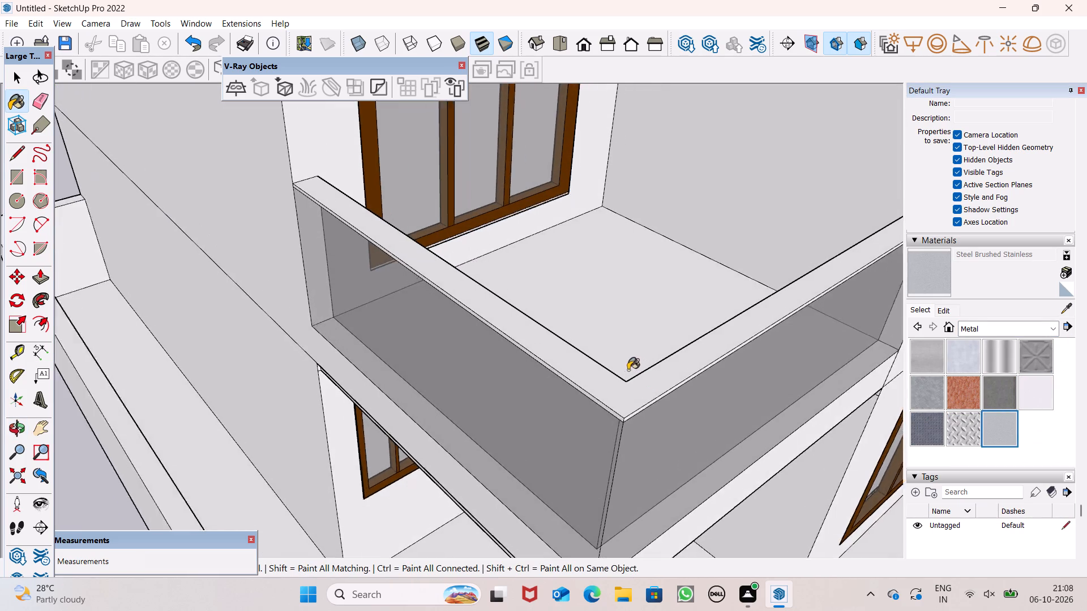
{"action": "scroll", "coordinate": [628, 370], "scroll_direction": "up", "scroll_amount": 2}
{"action": "left_click", "coordinate": [594, 412]}
Paint the thin outer edge strips below the parapet top, side and front, with Steel Brushed Stainless.
{"action": "scroll", "coordinate": [621, 453], "scroll_direction": "up", "scroll_amount": 1}
{"action": "middle_click_drag", "start_coordinate": [621, 454], "coordinate": [699, 381]}
{"action": "scroll", "coordinate": [627, 461], "scroll_direction": "up", "scroll_amount": 3}
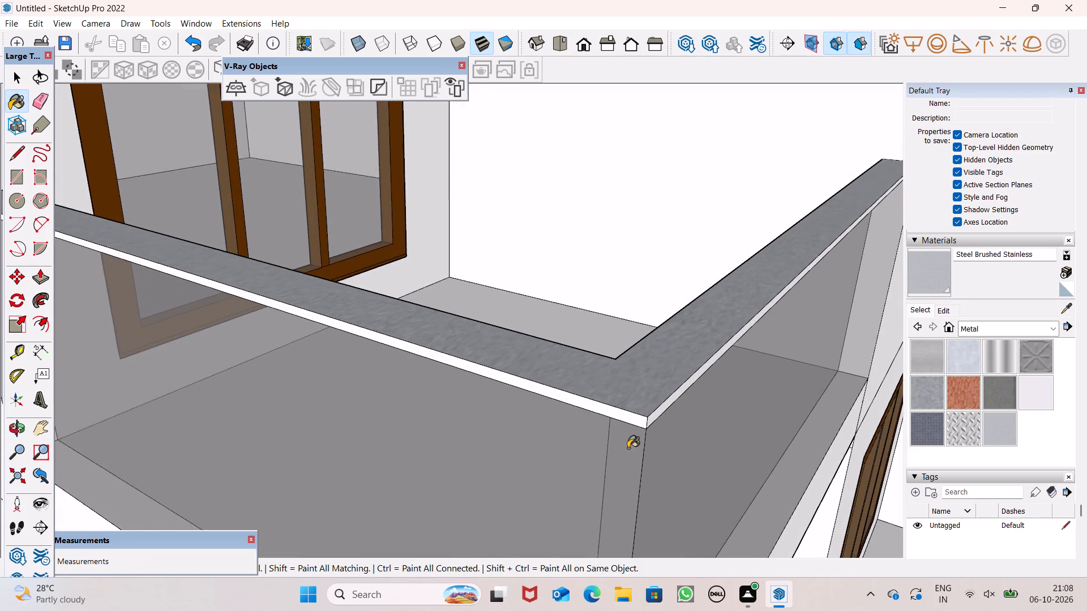
{"action": "scroll", "coordinate": [628, 448], "scroll_direction": "up", "scroll_amount": 3}
{"action": "left_click", "coordinate": [635, 405]}
{"action": "left_click", "coordinate": [670, 408]}
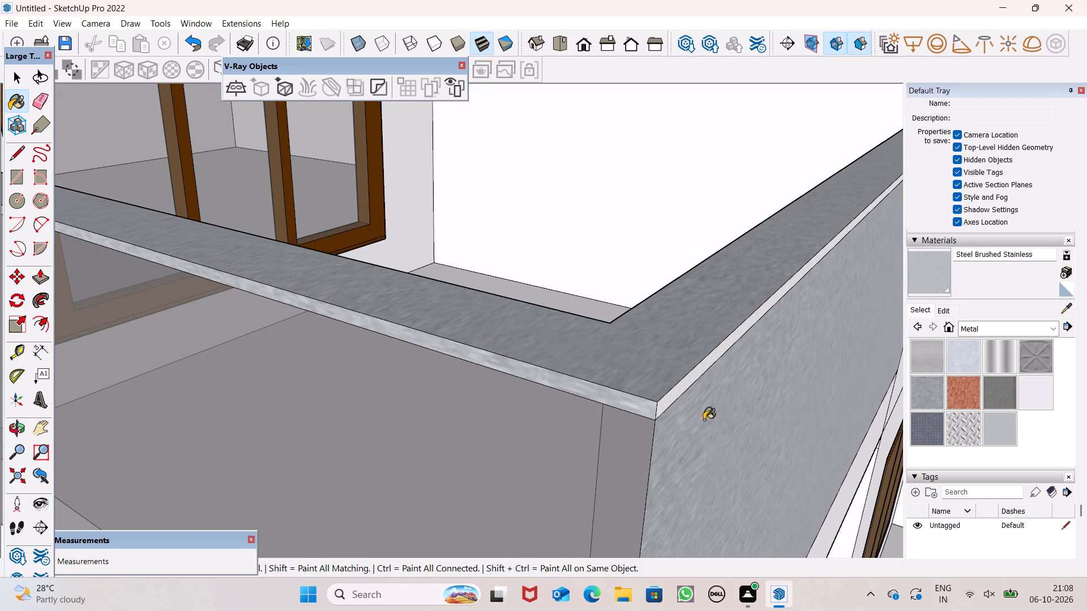
{"action": "key", "text": "ctrl+z"}
{"action": "middle_click_drag", "start_coordinate": [704, 416], "coordinate": [645, 449]}
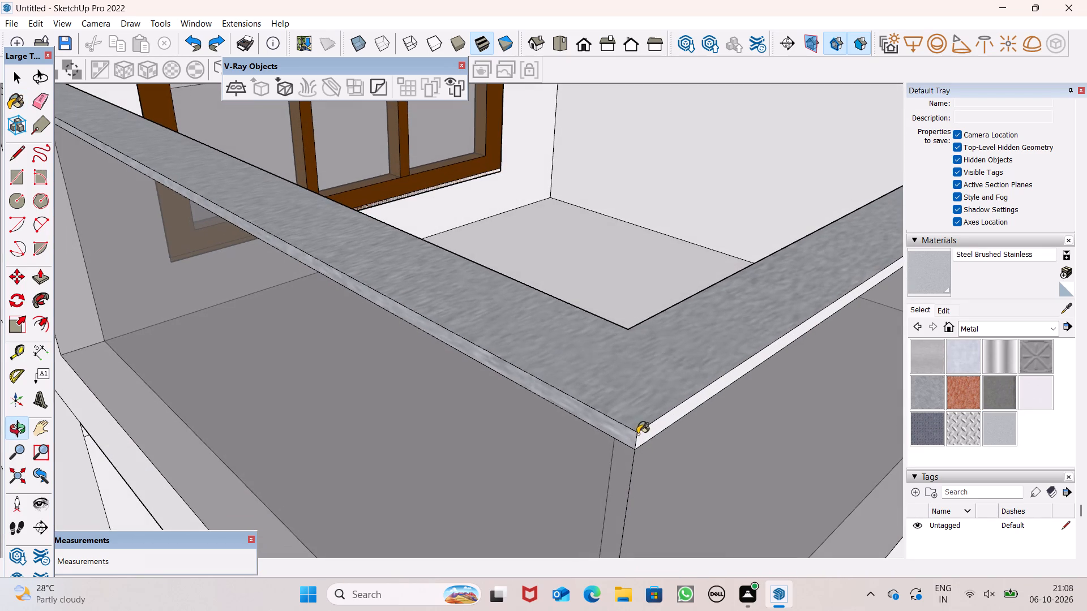
{"action": "left_click", "coordinate": [657, 432]}
Paint the thin inner edge strips below the parapet top with Steel Brushed Stainless on both sides of the balcony.
{"action": "scroll", "coordinate": [647, 331], "scroll_direction": "down", "scroll_amount": 6}
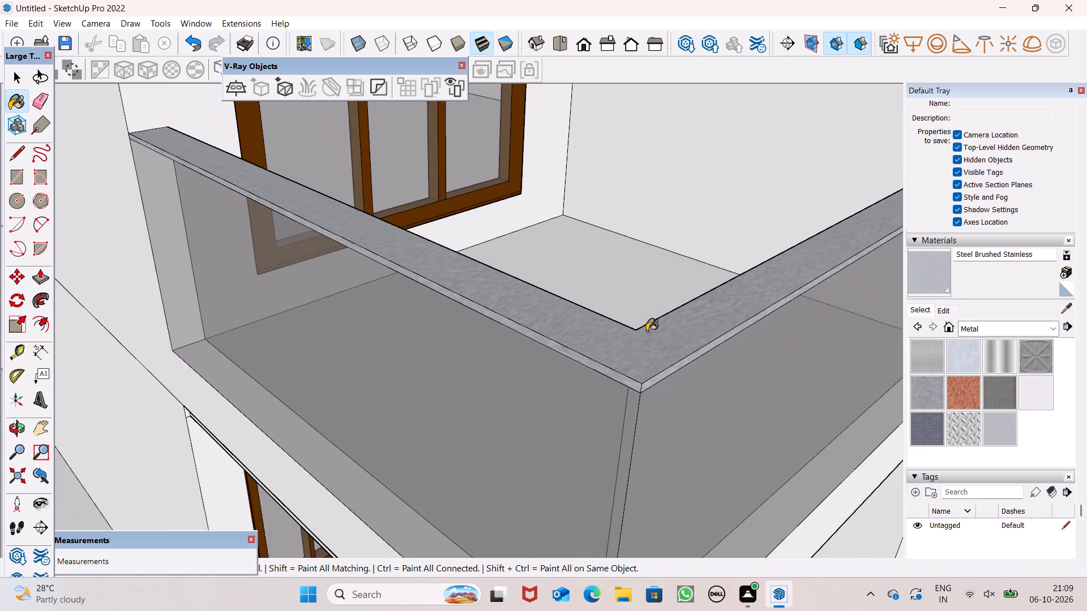
{"action": "middle_click_drag", "start_coordinate": [650, 320], "coordinate": [103, 315]}
{"action": "scroll", "coordinate": [266, 212], "scroll_direction": "up", "scroll_amount": 5}
{"action": "scroll", "coordinate": [254, 256], "scroll_direction": "up", "scroll_amount": 5}
{"action": "left_click", "coordinate": [254, 238]}
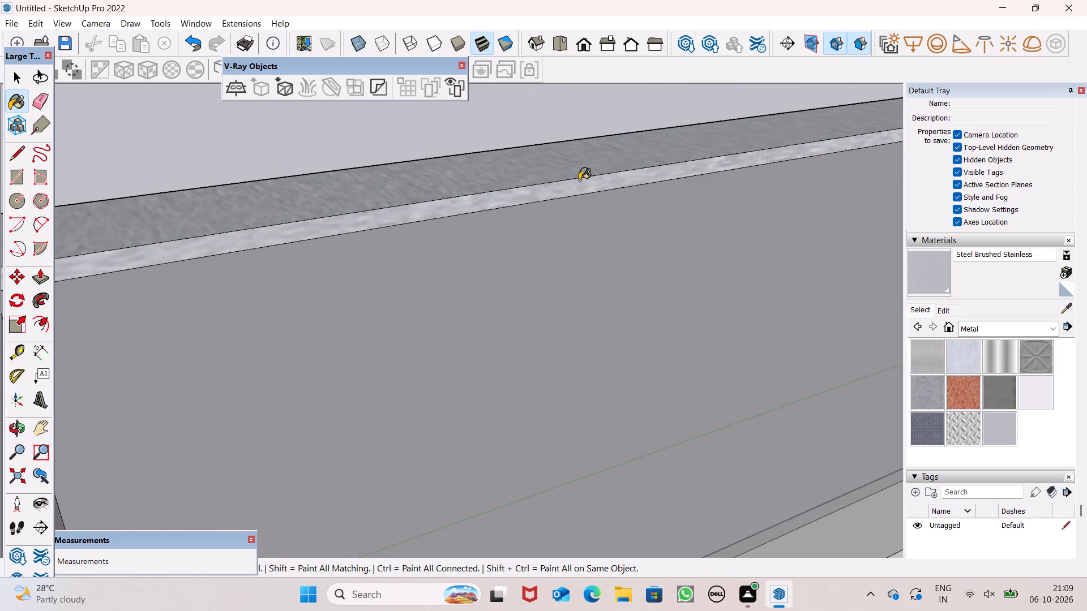
{"action": "scroll", "coordinate": [587, 190], "scroll_direction": "down", "scroll_amount": 7}
{"action": "middle_click_drag", "start_coordinate": [652, 249], "coordinate": [430, 243]}
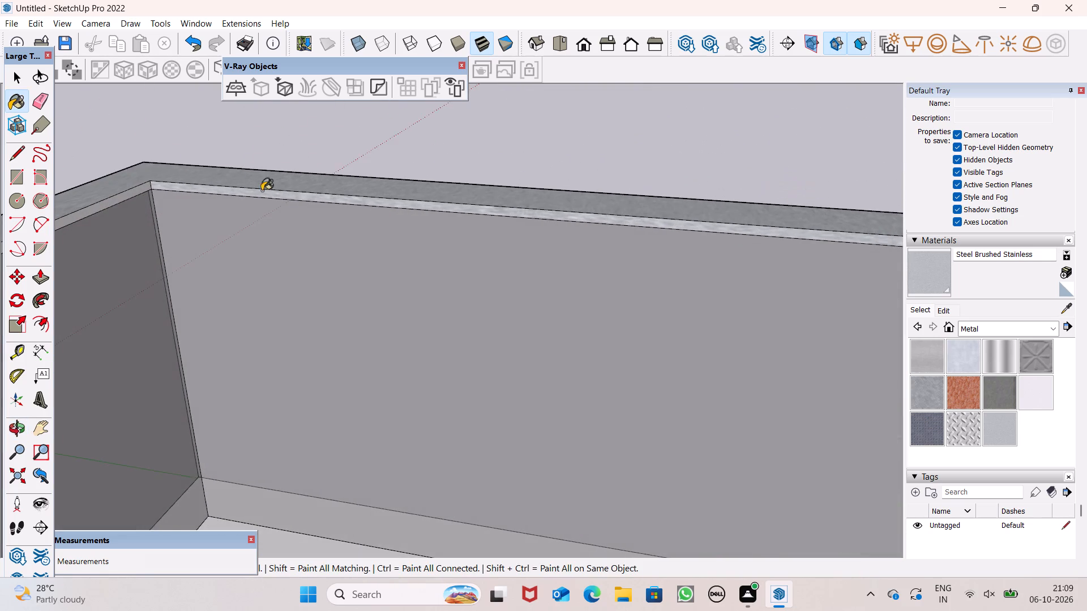
{"action": "scroll", "coordinate": [134, 183], "scroll_direction": "up", "scroll_amount": 7}
{"action": "left_click", "coordinate": [132, 193]}
{"action": "scroll", "coordinate": [239, 183], "scroll_direction": "down", "scroll_amount": 5}
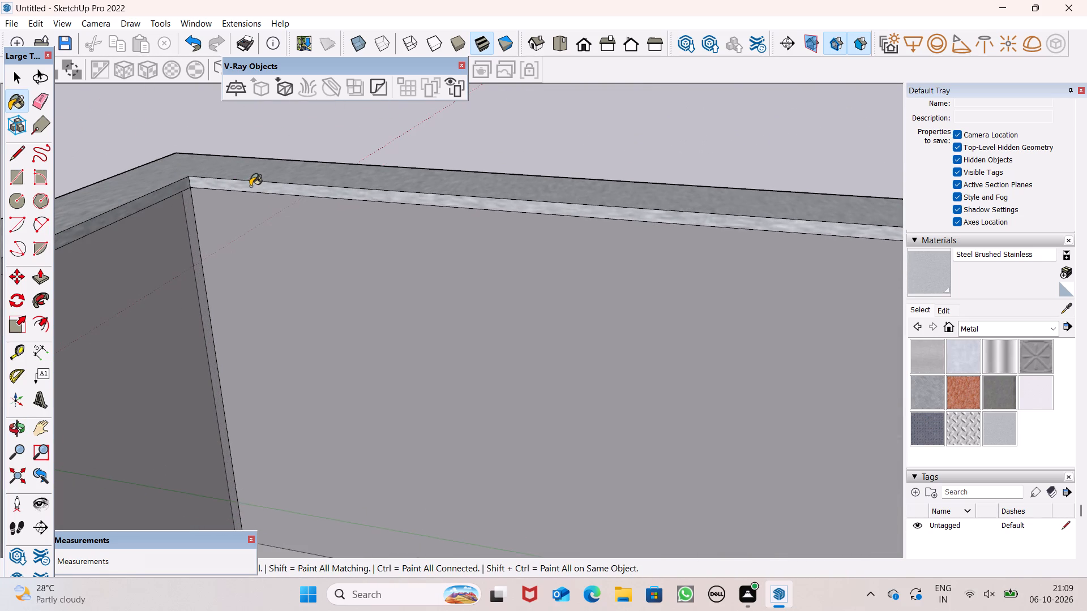
Examine the house exterior from several angles to check the balcony's glass parapet and steel rail.
{"action": "scroll", "coordinate": [385, 144], "scroll_direction": "down", "scroll_amount": 3}
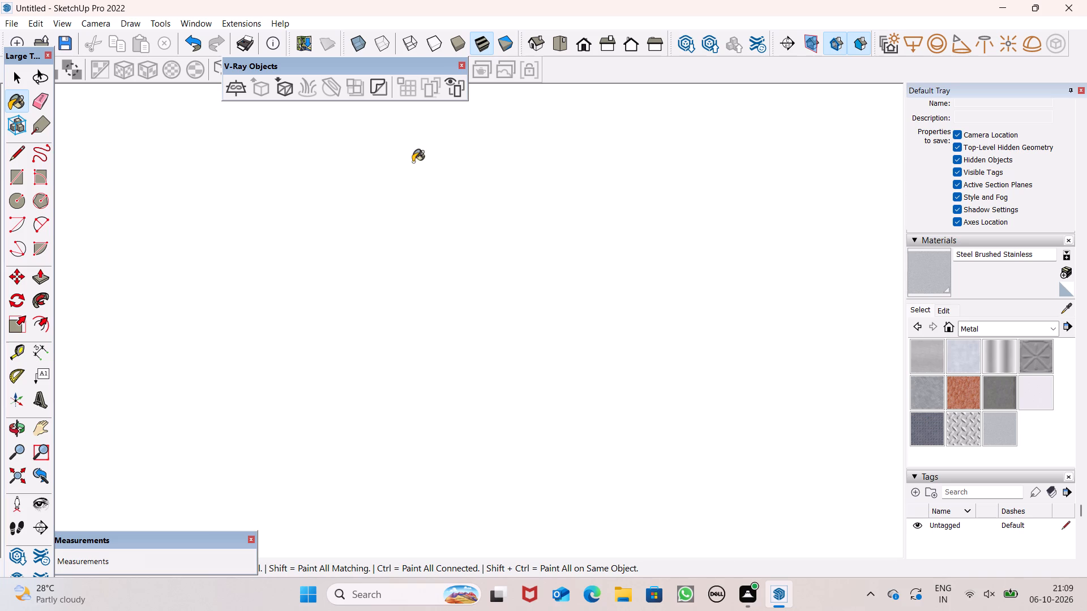
{"action": "scroll", "coordinate": [413, 162], "scroll_direction": "down", "scroll_amount": 2}
{"action": "scroll", "coordinate": [507, 184], "scroll_direction": "down", "scroll_amount": 1}
{"action": "scroll", "coordinate": [507, 184], "scroll_direction": "up", "scroll_amount": 1}
{"action": "scroll", "coordinate": [507, 184], "scroll_direction": "down", "scroll_amount": 7}
{"action": "scroll", "coordinate": [545, 229], "scroll_direction": "down", "scroll_amount": 17}
{"action": "scroll", "coordinate": [672, 260], "scroll_direction": "down", "scroll_amount": 12}
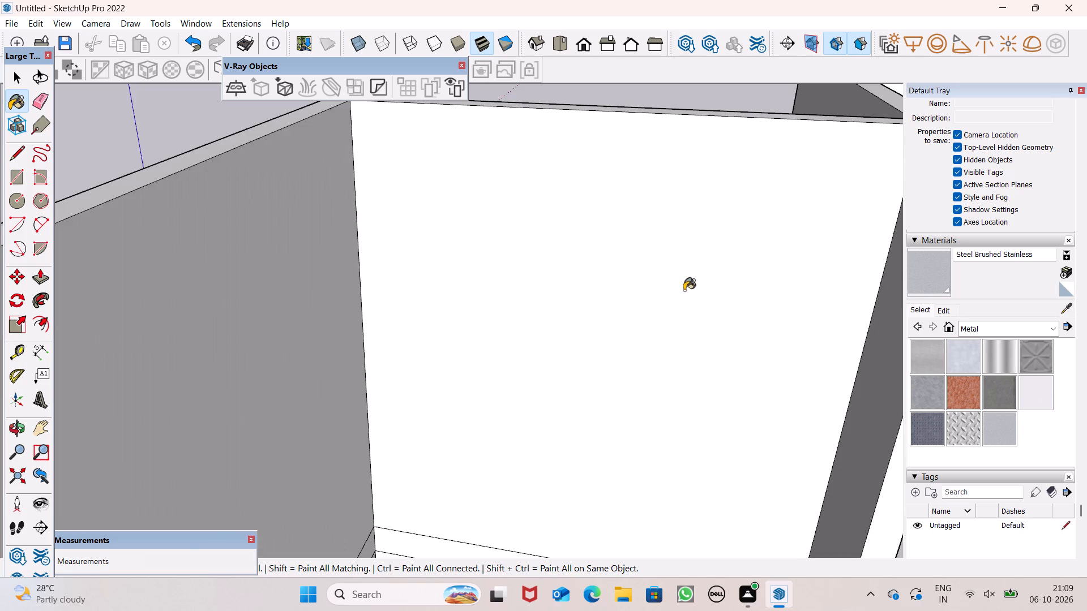
{"action": "scroll", "coordinate": [701, 292], "scroll_direction": "down", "scroll_amount": 6}
{"action": "key", "text": "space"}
{"action": "scroll", "coordinate": [561, 249], "scroll_direction": "down", "scroll_amount": 3}
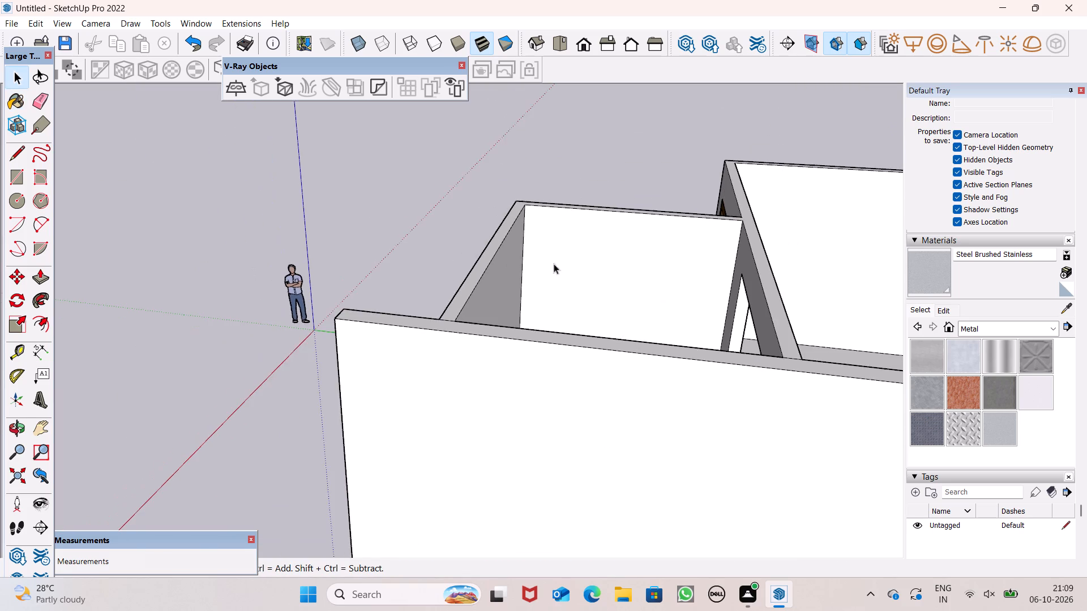
{"action": "middle_click_drag", "start_coordinate": [552, 277], "coordinate": [934, 300]}
{"action": "middle_click_drag", "start_coordinate": [540, 280], "coordinate": [763, 282]}
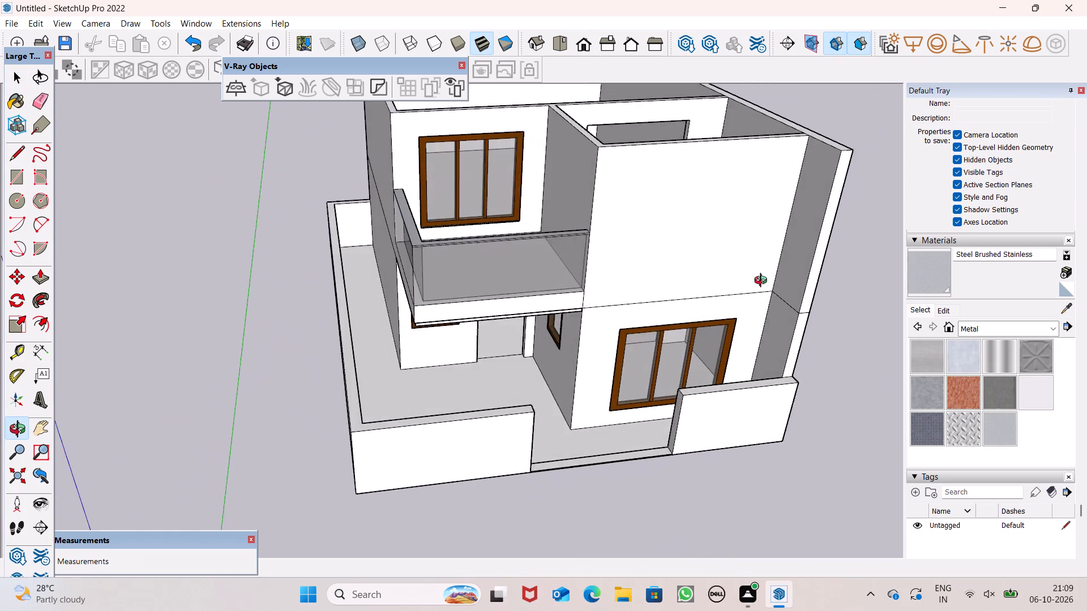
{"action": "middle_click_drag", "start_coordinate": [763, 282], "coordinate": [708, 205]}
{"action": "scroll", "coordinate": [709, 201], "scroll_direction": "up", "scroll_amount": 3}
{"action": "scroll", "coordinate": [662, 244], "scroll_direction": "down", "scroll_amount": 4}
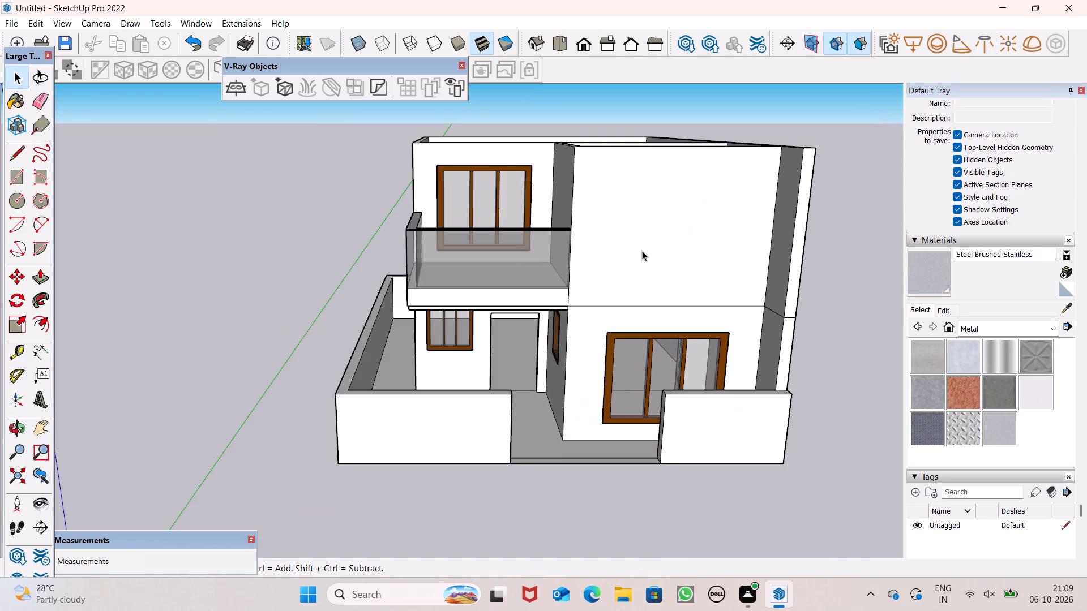
{"action": "scroll", "coordinate": [555, 261], "scroll_direction": "up", "scroll_amount": 2}
{"action": "scroll", "coordinate": [549, 260], "scroll_direction": "down", "scroll_amount": 1}
{"action": "middle_click_drag", "start_coordinate": [543, 274], "coordinate": [678, 304]}
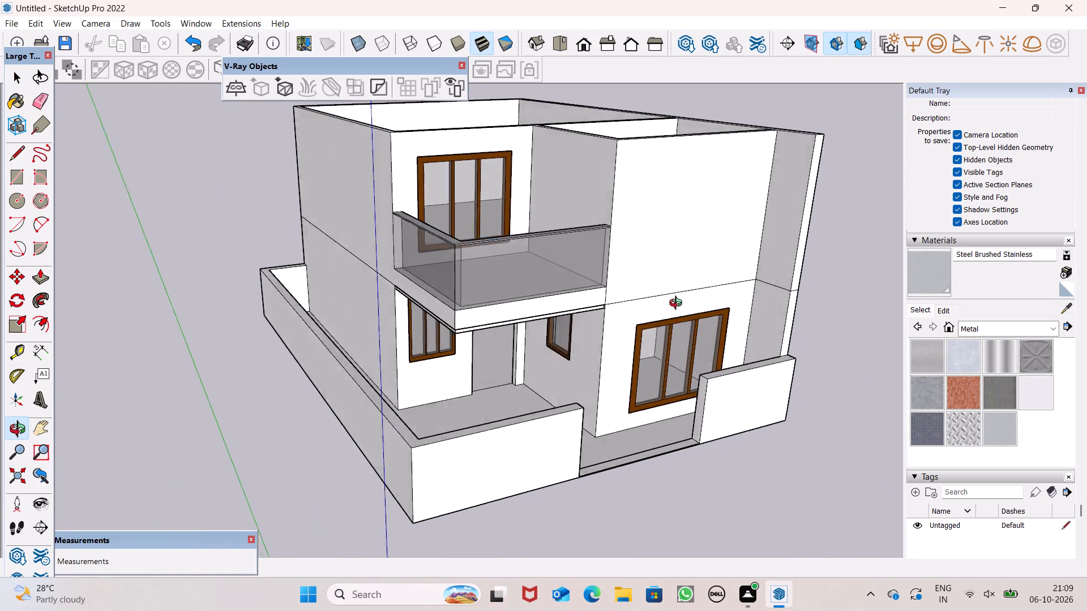
{"action": "middle_click_drag", "start_coordinate": [678, 304], "coordinate": [773, 304]}
{"action": "middle_click_drag", "start_coordinate": [500, 302], "coordinate": [496, 334]}
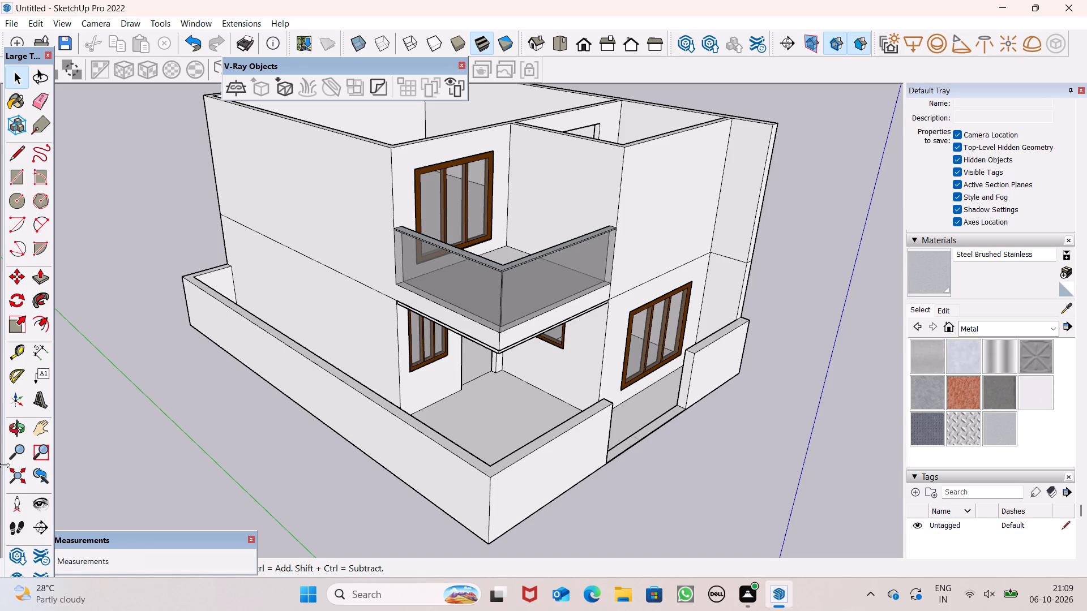
{"action": "key", "text": "Delete"}
{"action": "key", "text": "Return"}
Draw an upright rectangle about 5' 5" high by 2' 4" wide on the white upper-floor wall facing the balcony.
{"action": "scroll", "coordinate": [544, 169], "scroll_direction": "down", "scroll_amount": 3}
{"action": "scroll", "coordinate": [615, 169], "scroll_direction": "down", "scroll_amount": 1}
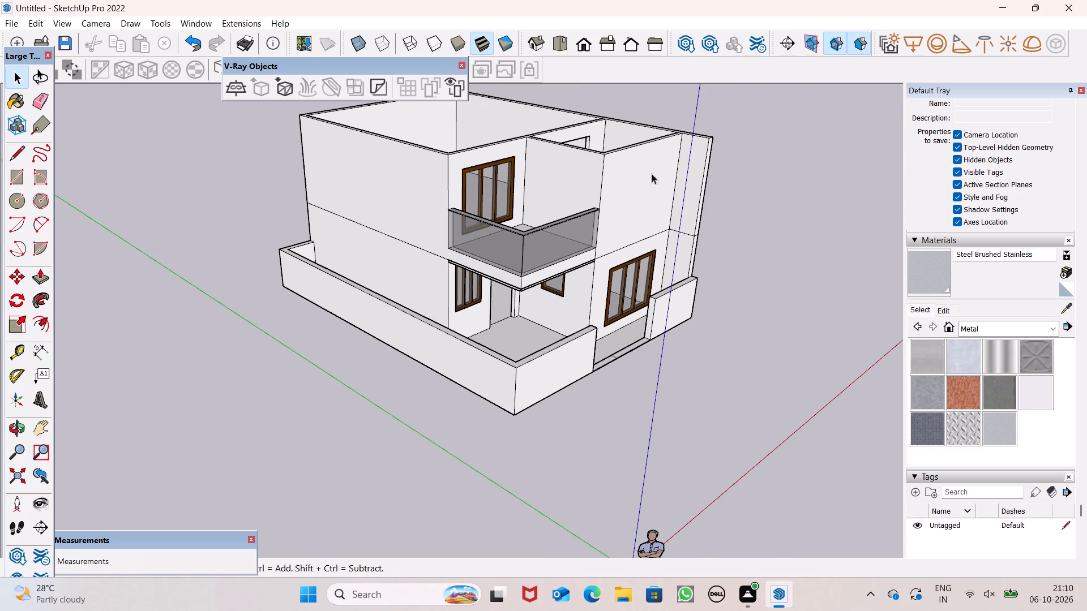
{"action": "scroll", "coordinate": [541, 149], "scroll_direction": "up", "scroll_amount": 1}
{"action": "middle_click_drag", "start_coordinate": [541, 156], "coordinate": [630, 203]}
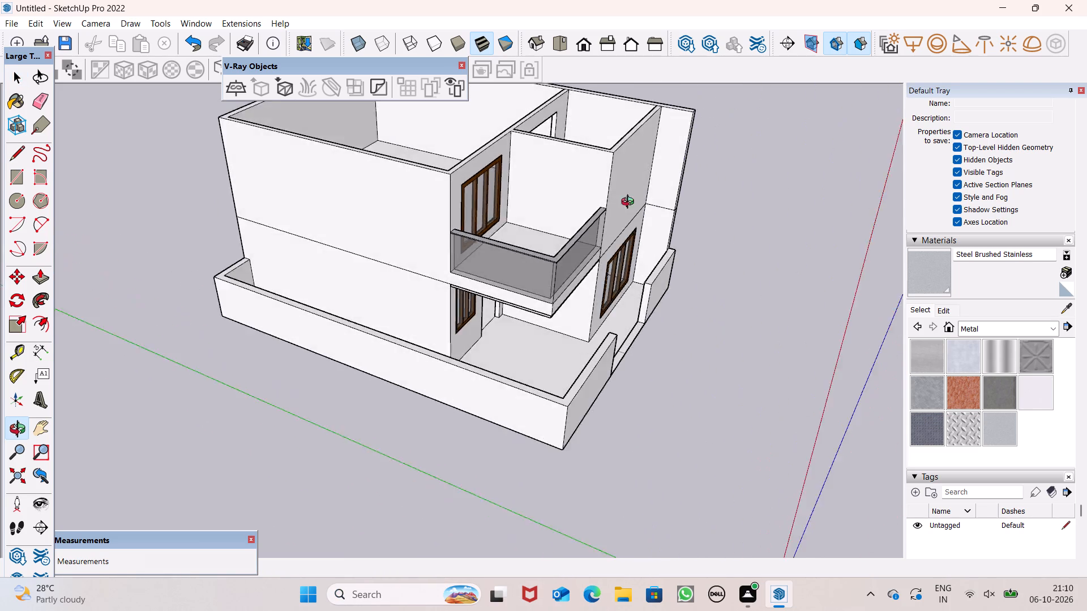
{"action": "middle_click_drag", "start_coordinate": [630, 203], "coordinate": [651, 143]}
{"action": "scroll", "coordinate": [624, 124], "scroll_direction": "up", "scroll_amount": 3}
{"action": "middle_click_drag", "start_coordinate": [563, 179], "coordinate": [645, 170]}
{"action": "scroll", "coordinate": [553, 171], "scroll_direction": "up", "scroll_amount": 2}
{"action": "middle_click_drag", "start_coordinate": [534, 192], "coordinate": [570, 236]}
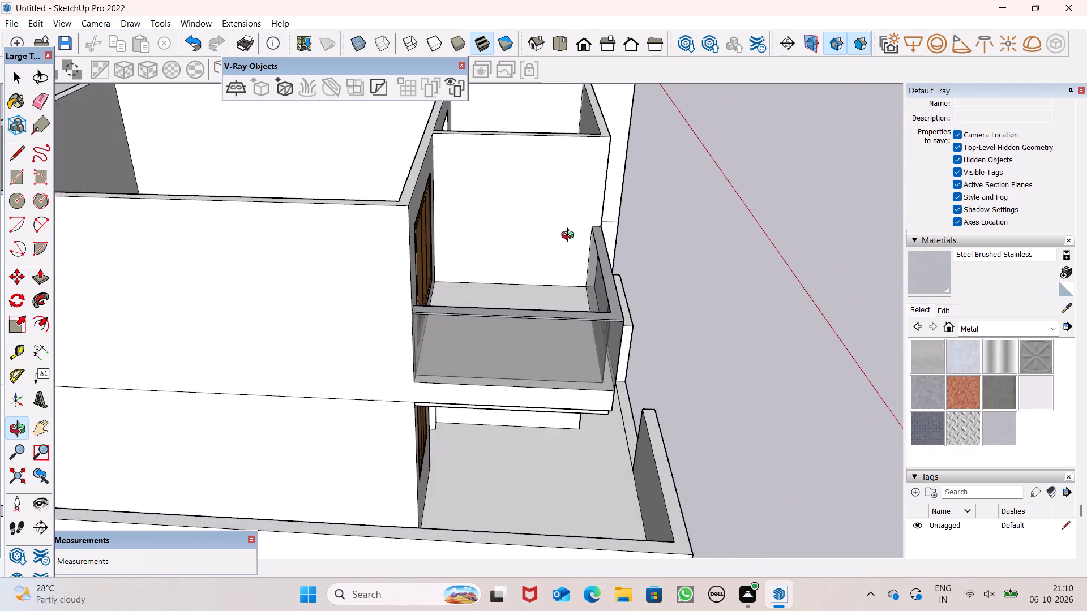
{"action": "middle_click_drag", "start_coordinate": [570, 236], "coordinate": [571, 239]}
{"action": "scroll", "coordinate": [579, 208], "scroll_direction": "up", "scroll_amount": 1}
{"action": "left_click", "coordinate": [11, 179]}
{"action": "scroll", "coordinate": [366, 193], "scroll_direction": "up", "scroll_amount": 1}
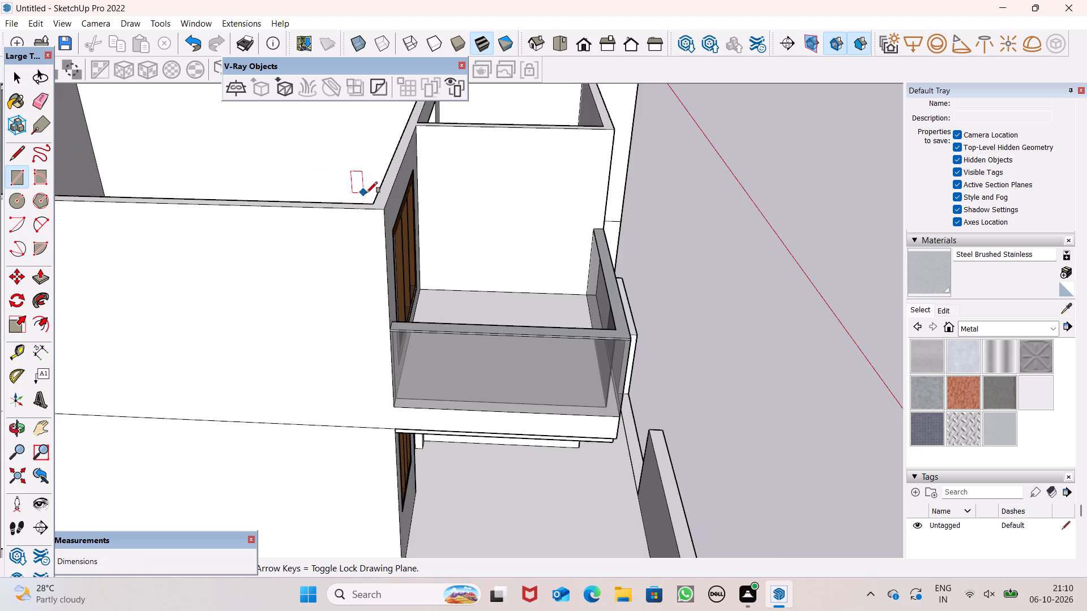
{"action": "scroll", "coordinate": [366, 193], "scroll_direction": "up", "scroll_amount": 1}
{"action": "scroll", "coordinate": [520, 216], "scroll_direction": "down", "scroll_amount": 2}
{"action": "scroll", "coordinate": [587, 181], "scroll_direction": "up", "scroll_amount": 2}
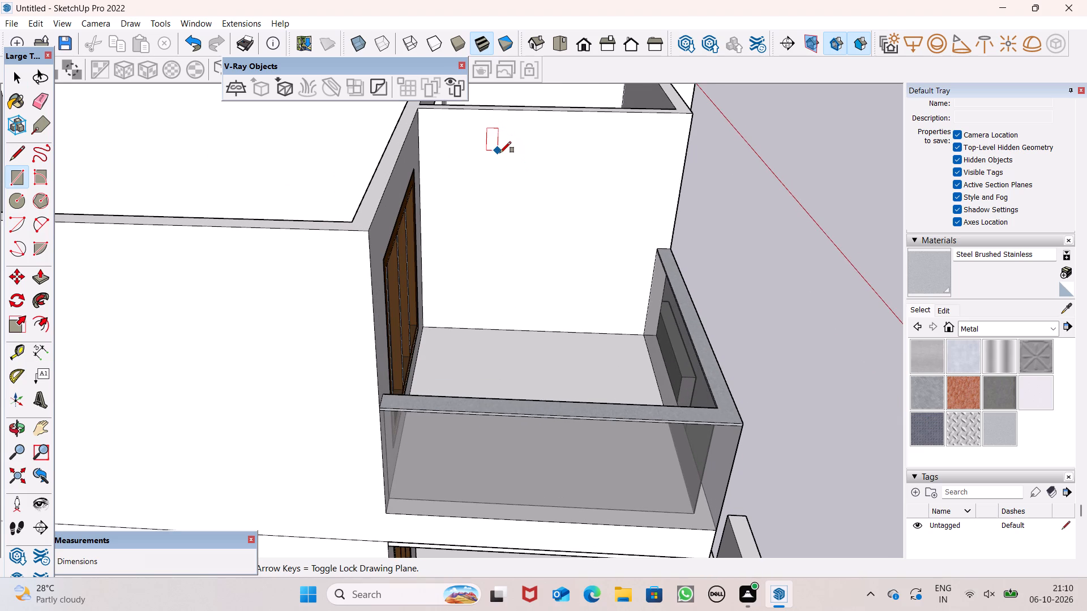
{"action": "left_click", "coordinate": [500, 153]}
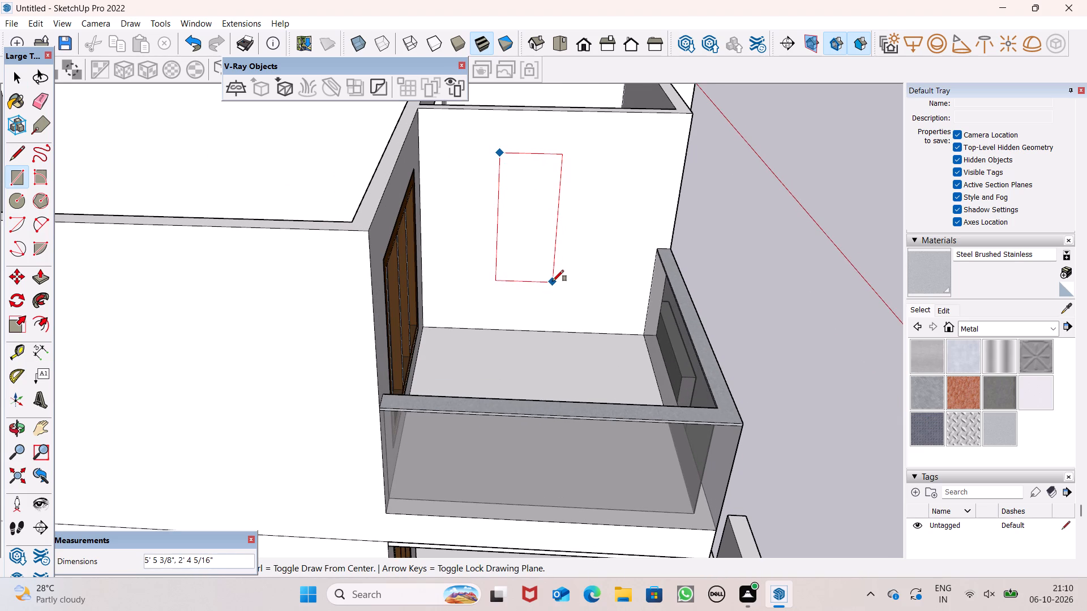
{"action": "left_click", "coordinate": [553, 281]}
Move the rectangle about 1' 1" along the wall toward the large upper balcony window.
{"action": "key", "text": "space"}
{"action": "double_click", "coordinate": [523, 251]}
{"action": "key", "text": "m"}
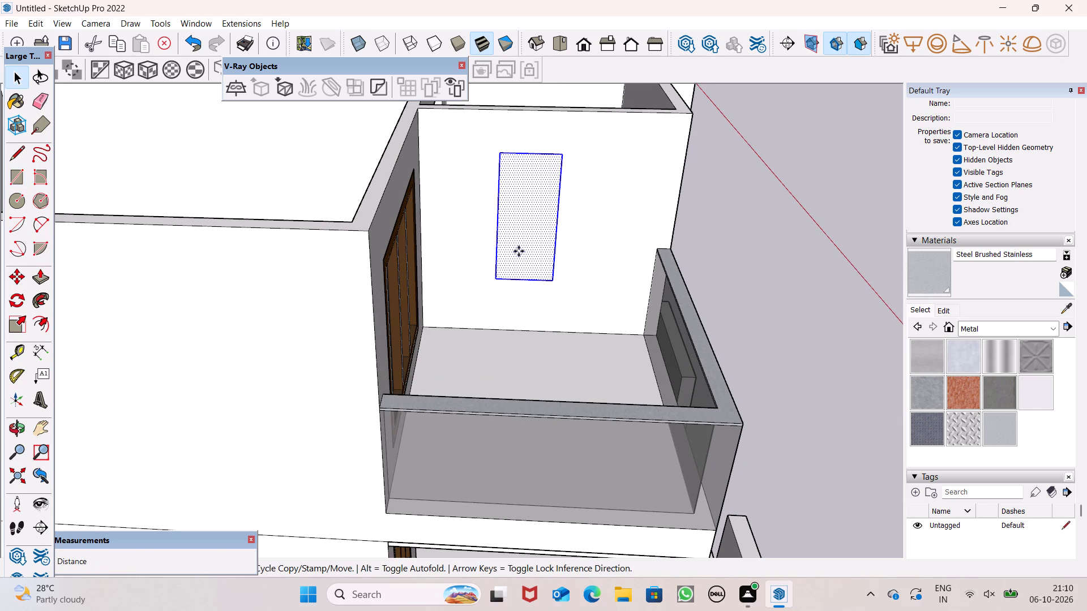
{"action": "key", "text": "Return"}
{"action": "left_click_drag", "start_coordinate": [527, 252], "coordinate": [500, 247]}
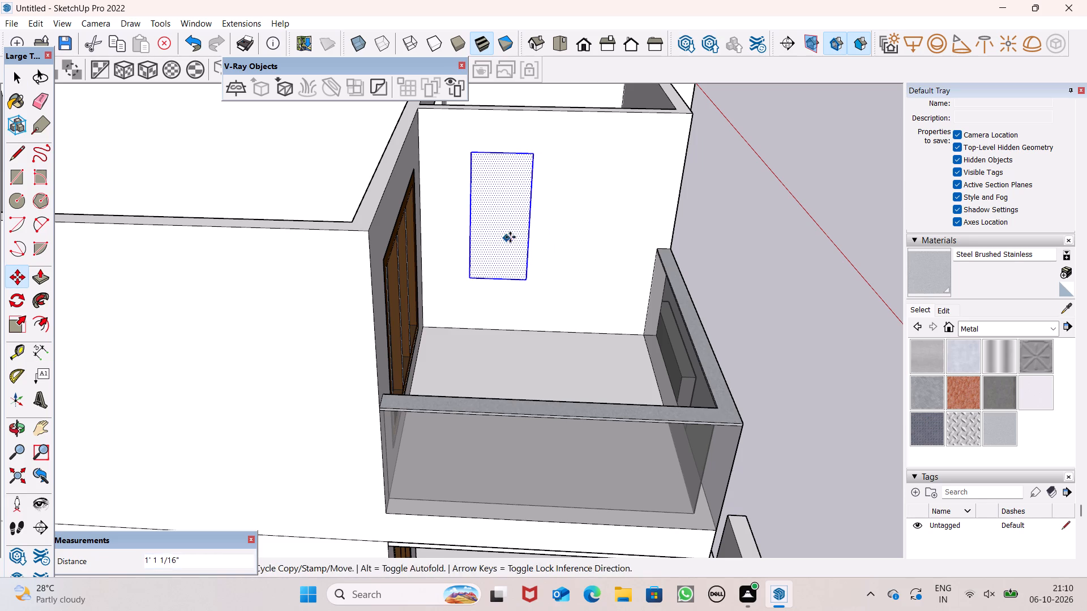
{"action": "key", "text": "space"}
{"action": "scroll", "coordinate": [498, 233], "scroll_direction": "down", "scroll_amount": 5}
{"action": "left_click", "coordinate": [718, 252]}
Copy the small brown-framed window from the ground-floor wall beneath the balcony, placing the copy outside the house.
{"action": "scroll", "coordinate": [710, 261], "scroll_direction": "down", "scroll_amount": 1}
{"action": "middle_click_drag", "start_coordinate": [692, 298], "coordinate": [669, 63]}
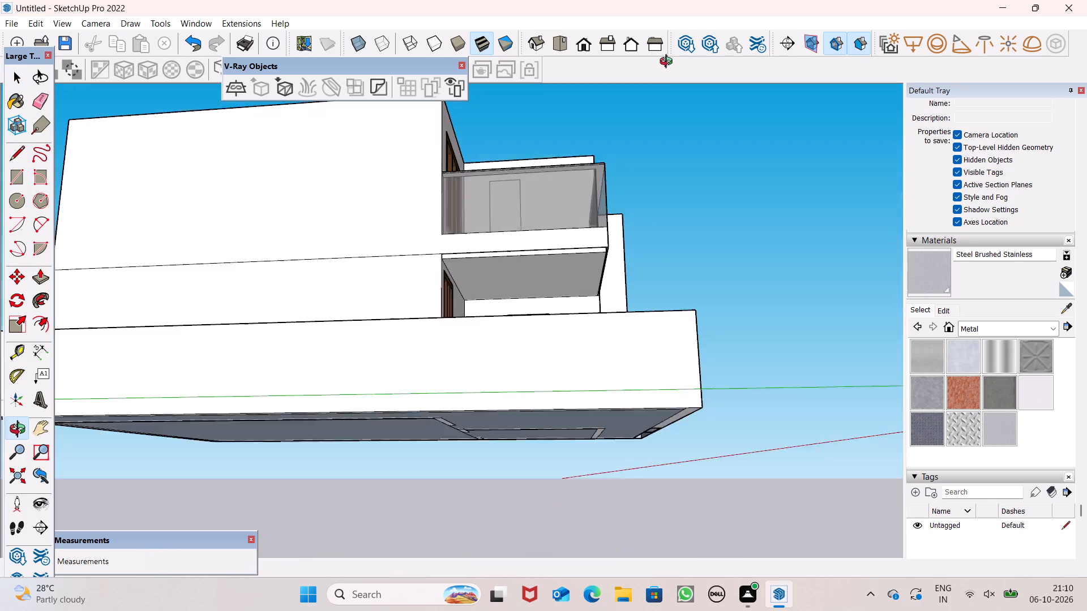
{"action": "middle_click_drag", "start_coordinate": [669, 63], "coordinate": [669, 58]}
{"action": "middle_click_drag", "start_coordinate": [511, 312], "coordinate": [519, 351]}
{"action": "scroll", "coordinate": [518, 354], "scroll_direction": "up", "scroll_amount": 1}
{"action": "scroll", "coordinate": [541, 296], "scroll_direction": "up", "scroll_amount": 5}
{"action": "left_click", "coordinate": [532, 366]}
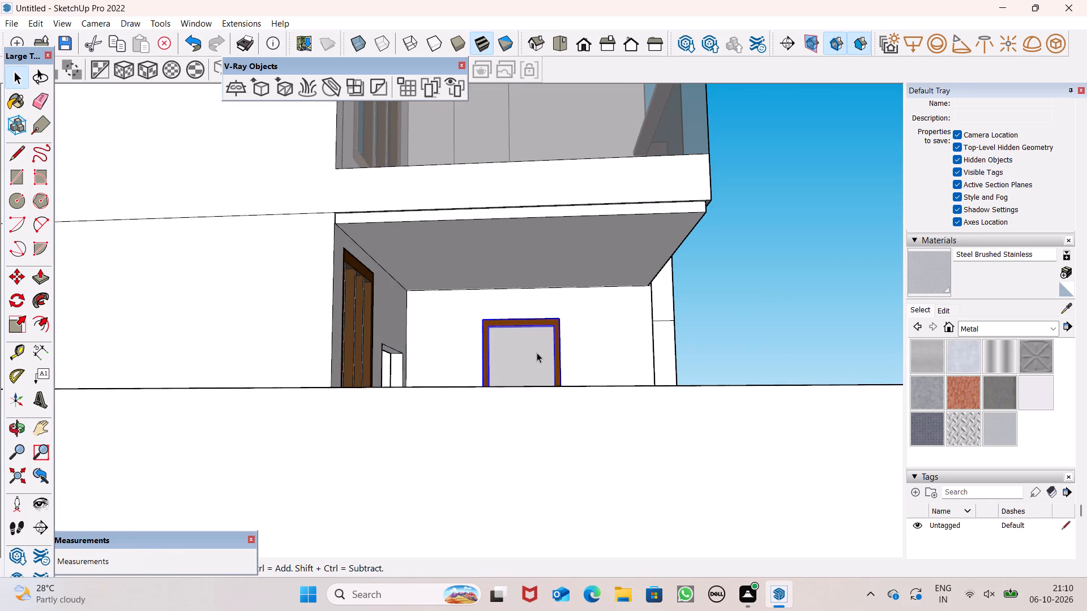
{"action": "key", "text": "m"}
{"action": "key", "text": "Return"}
{"action": "left_click_drag", "start_coordinate": [537, 356], "coordinate": [542, 362]}
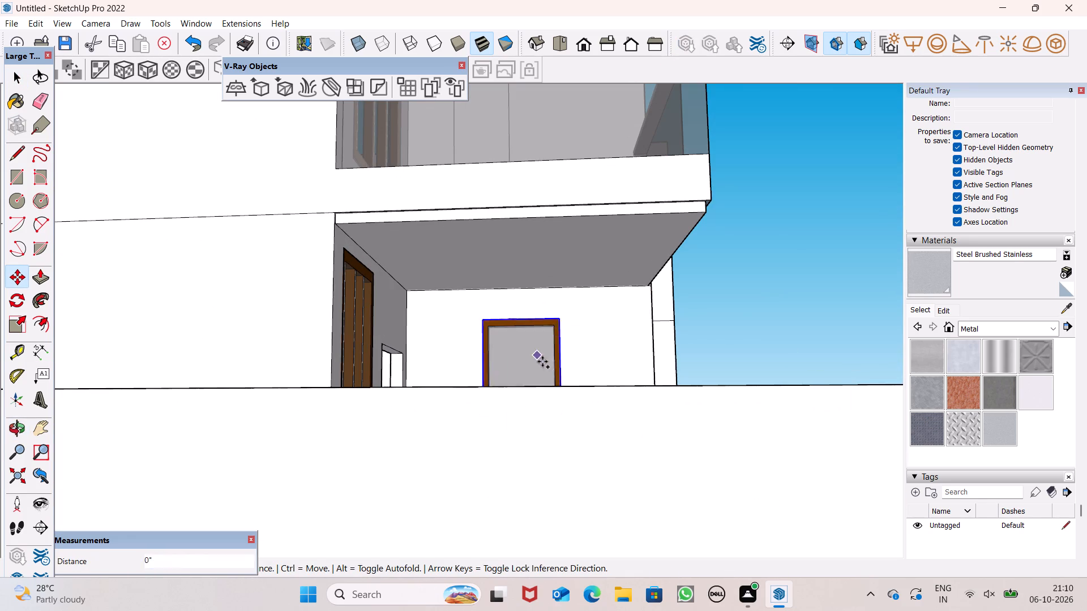
{"action": "left_click_drag", "start_coordinate": [542, 362], "coordinate": [884, 205]}
Push the rectangle 6" through the balcony wall to cut a window opening.
{"action": "scroll", "coordinate": [473, 206], "scroll_direction": "down", "scroll_amount": 3}
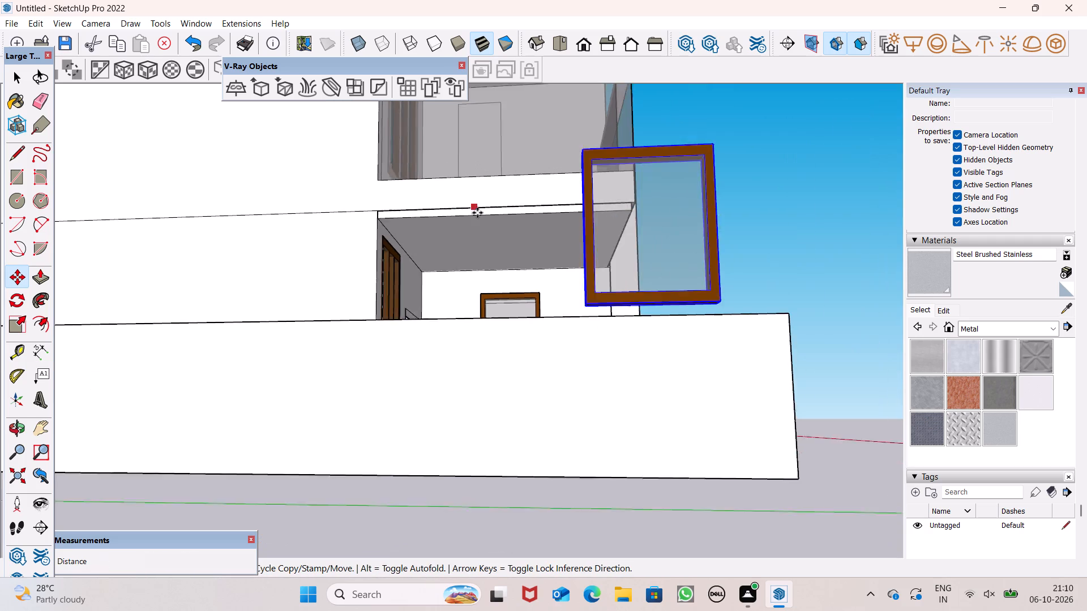
{"action": "scroll", "coordinate": [477, 213], "scroll_direction": "down", "scroll_amount": 6}
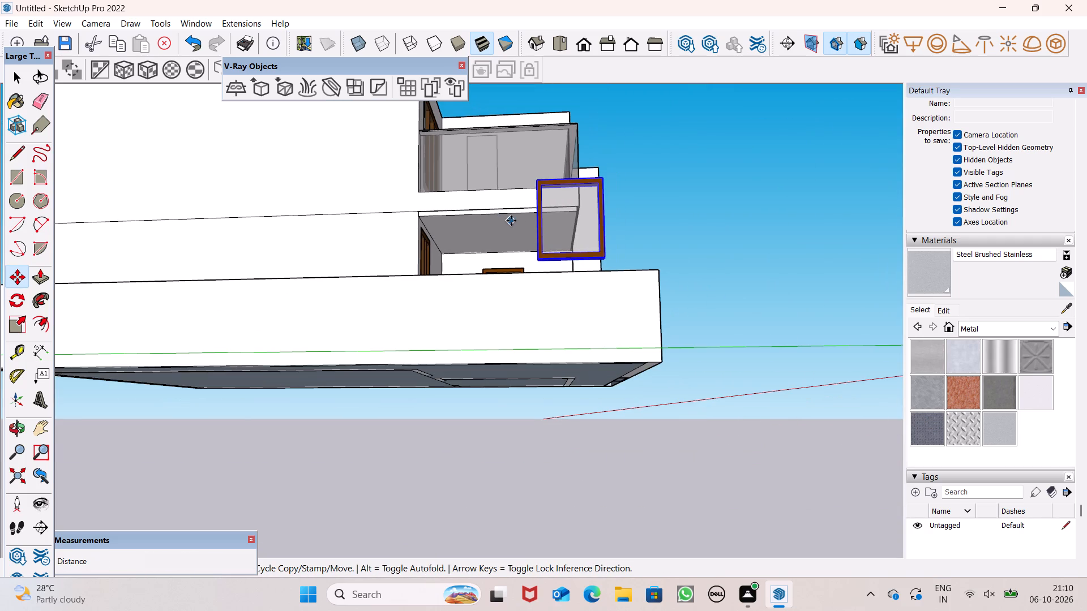
{"action": "scroll", "coordinate": [521, 217], "scroll_direction": "down", "scroll_amount": 4}
{"action": "middle_click_drag", "start_coordinate": [540, 213], "coordinate": [611, 378]}
{"action": "scroll", "coordinate": [613, 346], "scroll_direction": "up", "scroll_amount": 4}
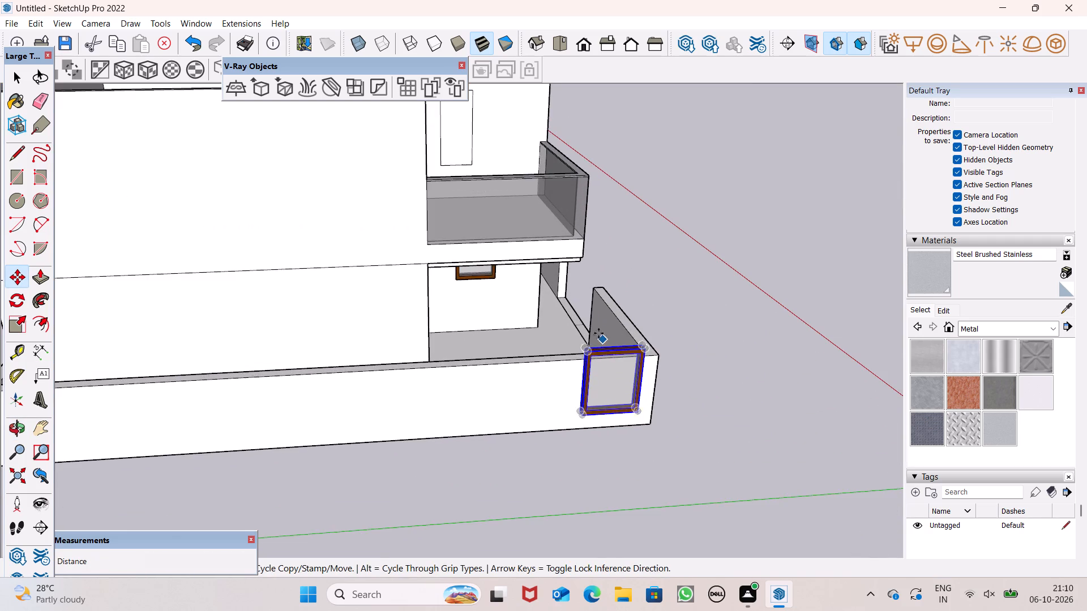
{"action": "scroll", "coordinate": [514, 98], "scroll_direction": "down", "scroll_amount": 7}
{"action": "middle_click_drag", "start_coordinate": [521, 166], "coordinate": [496, 299]}
{"action": "scroll", "coordinate": [515, 114], "scroll_direction": "up", "scroll_amount": 5}
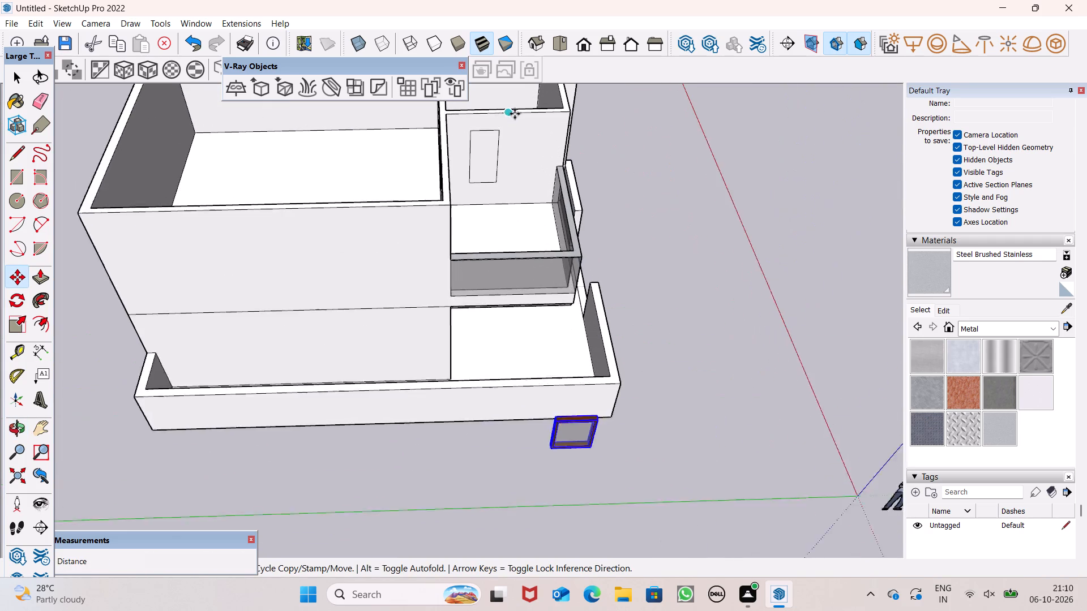
{"action": "left_click_drag", "start_coordinate": [45, 279], "coordinate": [62, 270]}
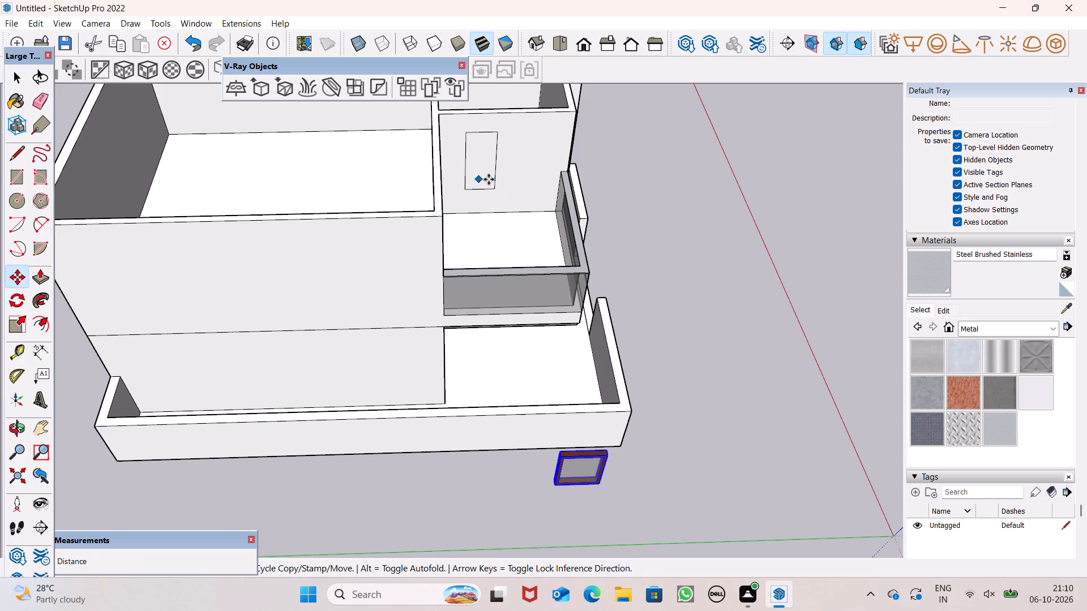
{"action": "left_click", "coordinate": [490, 179]}
{"action": "key", "text": "space"}
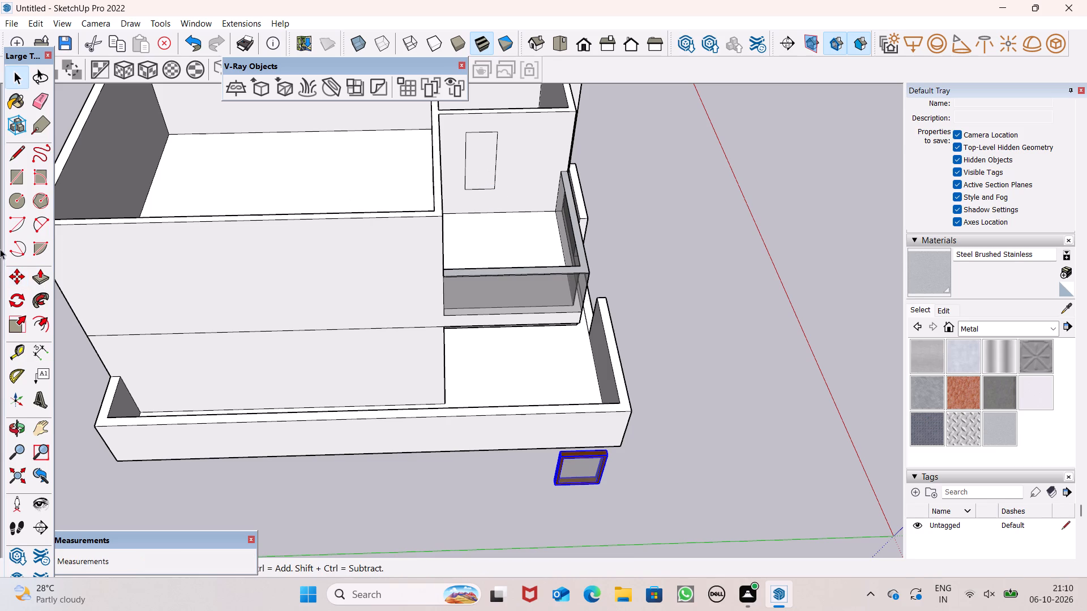
{"action": "left_click_drag", "start_coordinate": [44, 281], "coordinate": [56, 276]}
{"action": "left_click_drag", "start_coordinate": [41, 277], "coordinate": [43, 269]}
{"action": "left_click_drag", "start_coordinate": [484, 169], "coordinate": [485, 158]}
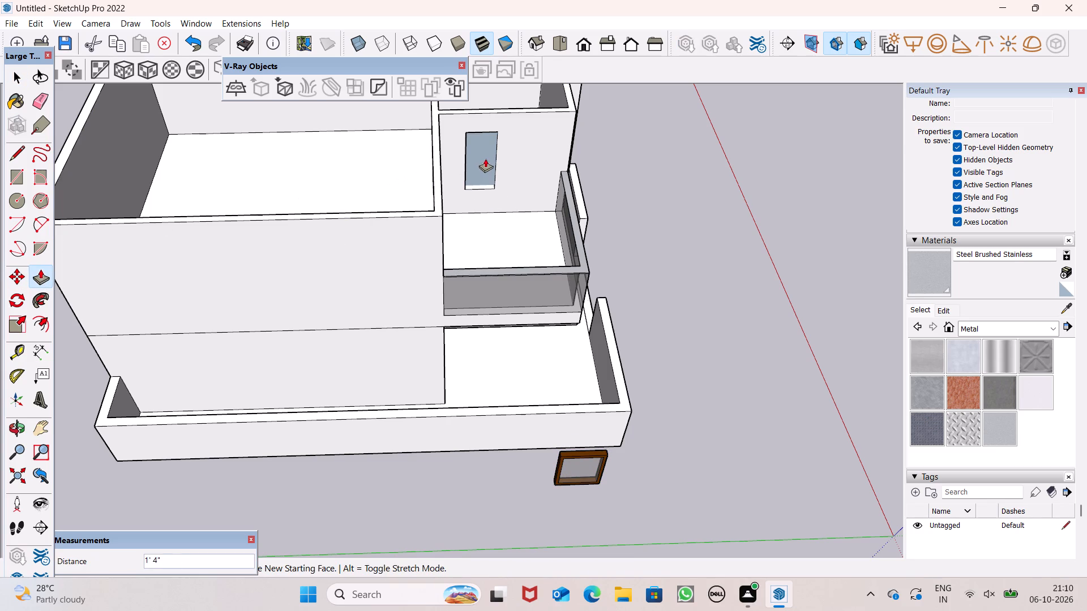
{"action": "left_click_drag", "start_coordinate": [485, 158], "coordinate": [489, 162]}
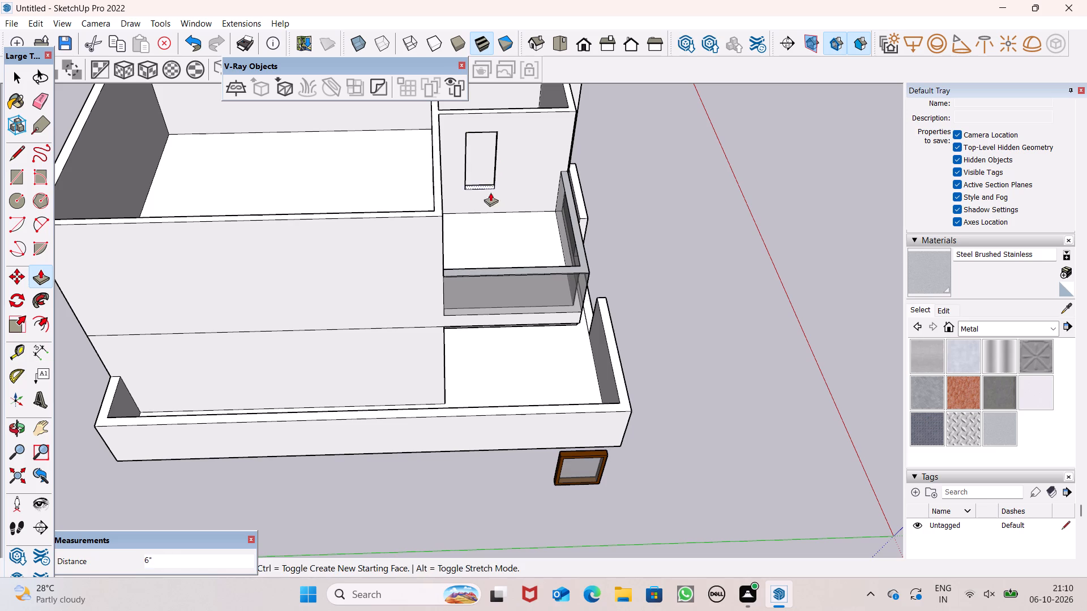
Move the window copy up to the new balcony wall opening, lining up its frame with the opening's edge.
{"action": "middle_click_drag", "start_coordinate": [492, 194], "coordinate": [413, 197]}
{"action": "scroll", "coordinate": [506, 170], "scroll_direction": "up", "scroll_amount": 5}
{"action": "scroll", "coordinate": [534, 156], "scroll_direction": "down", "scroll_amount": 7}
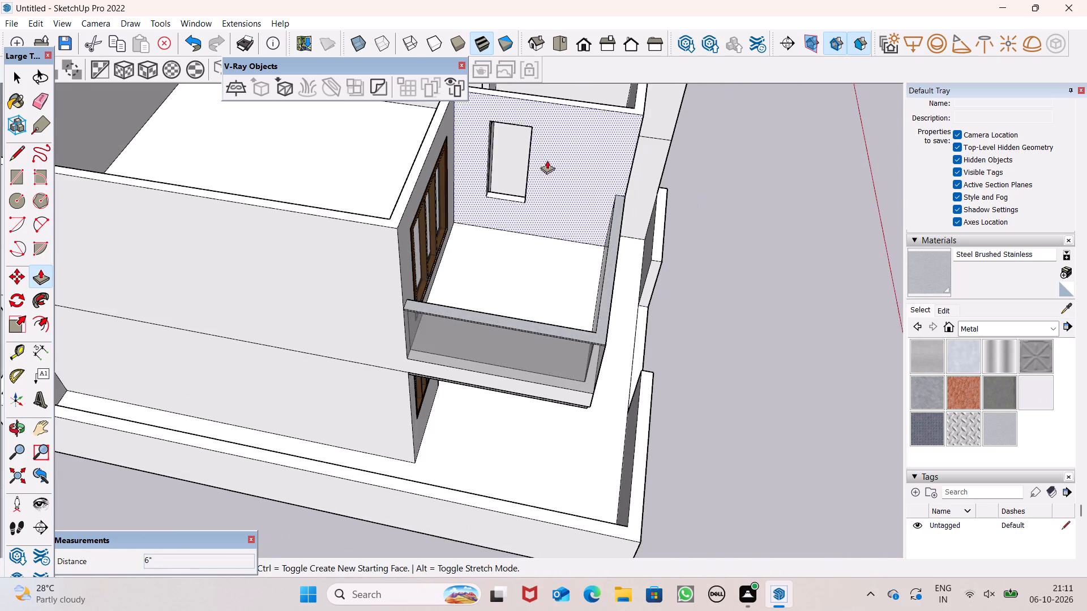
{"action": "key", "text": "space"}
{"action": "left_click", "coordinate": [537, 533]}
{"action": "key", "text": "m"}
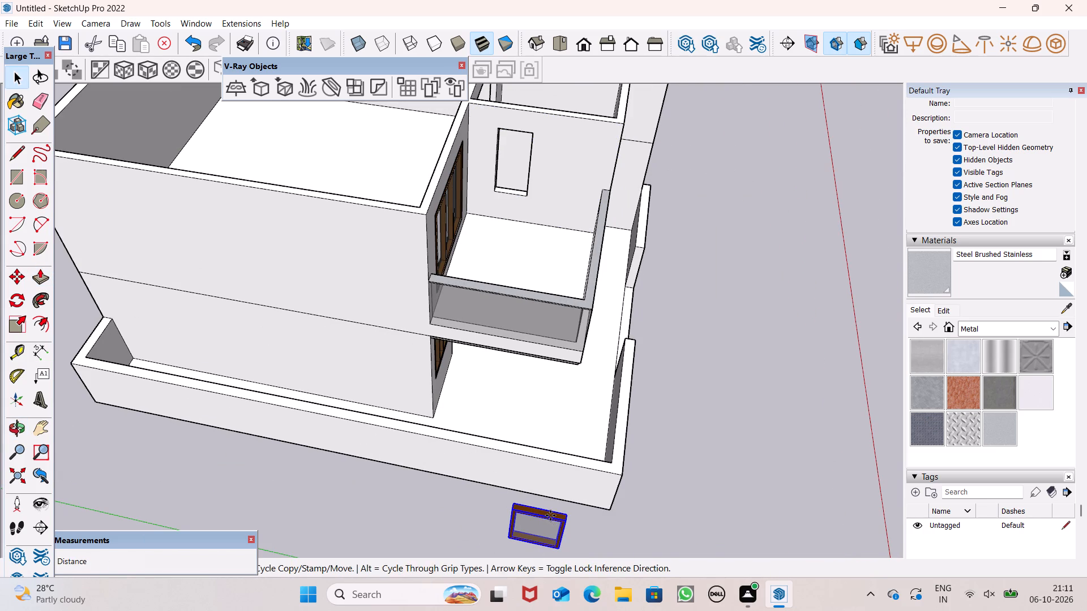
{"action": "key", "text": "Return"}
{"action": "left_click_drag", "start_coordinate": [566, 522], "coordinate": [529, 352]}
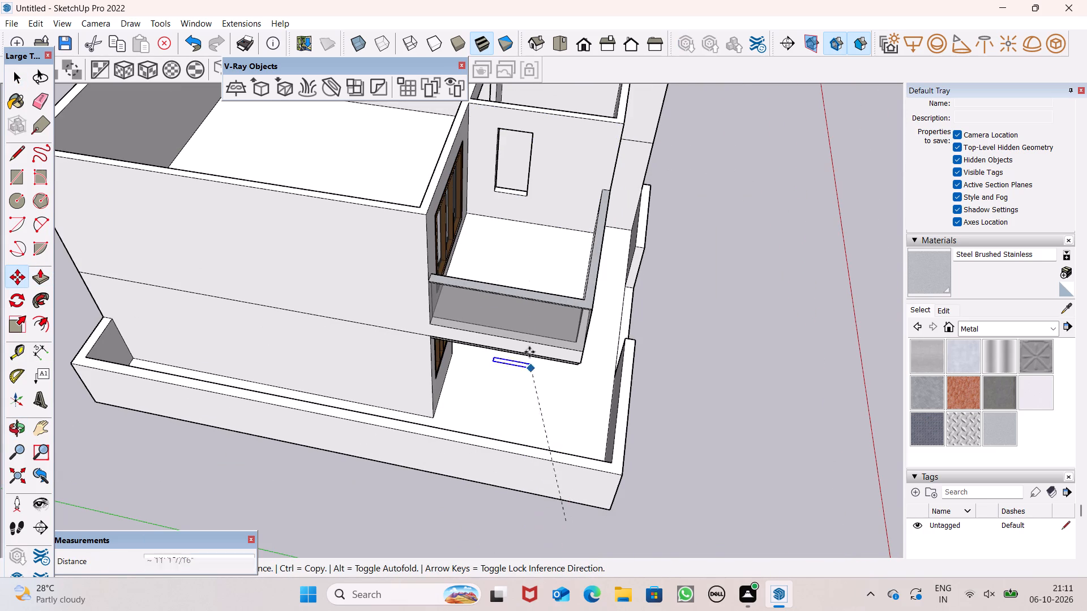
{"action": "left_click_drag", "start_coordinate": [529, 352], "coordinate": [529, 152]}
{"action": "scroll", "coordinate": [529, 149], "scroll_direction": "up", "scroll_amount": 12}
{"action": "scroll", "coordinate": [574, 313], "scroll_direction": "up", "scroll_amount": 5}
{"action": "key", "text": "m"}
{"action": "key", "text": "Return"}
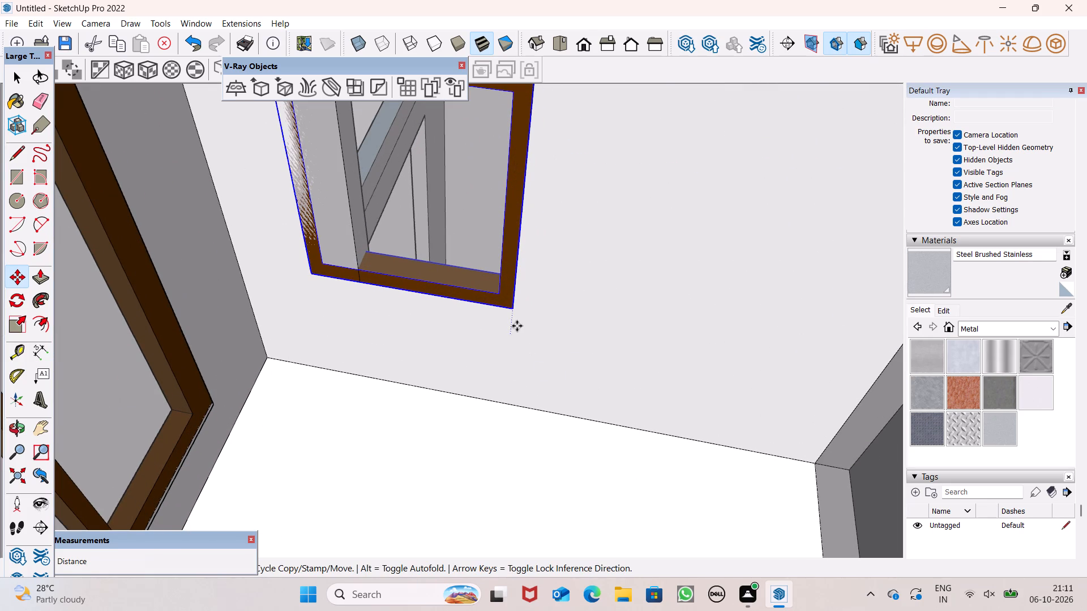
{"action": "left_click", "coordinate": [517, 308]}
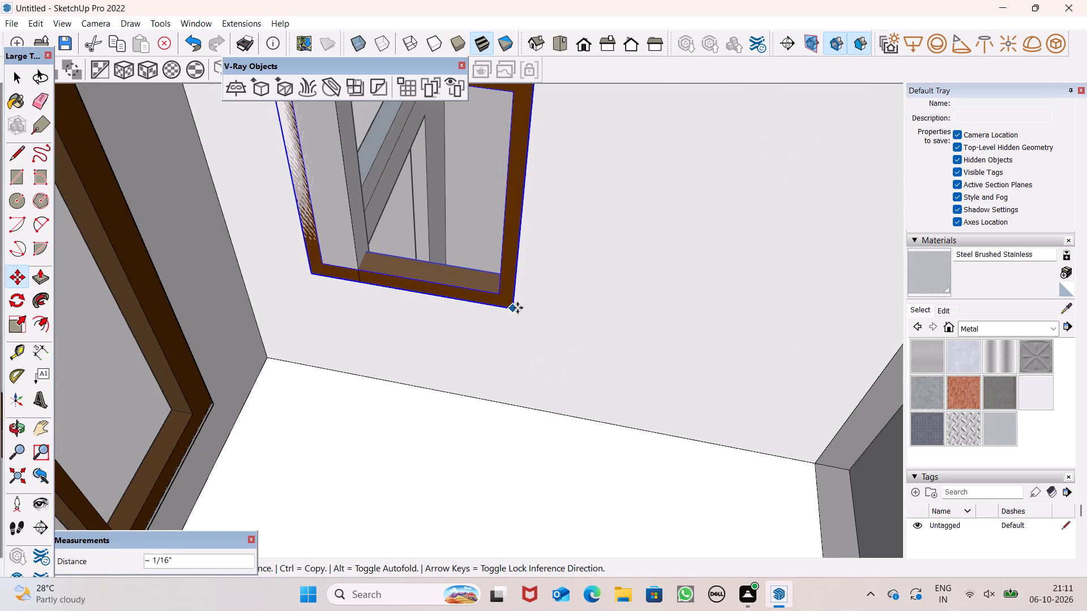
{"action": "scroll", "coordinate": [547, 380], "scroll_direction": "down", "scroll_amount": 4}
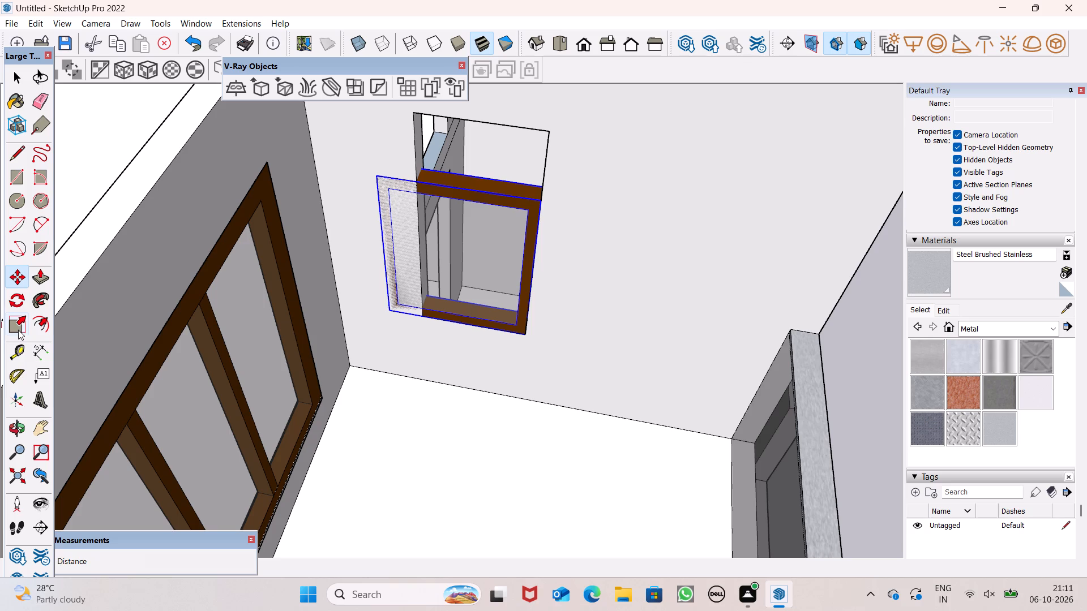
Scale the window copy uniformly to about 0.65, then stretch its height by about 2.36 and its width to the balcony opening's edge.
{"action": "left_click", "coordinate": [18, 329]}
{"action": "left_click_drag", "start_coordinate": [378, 176], "coordinate": [463, 210]}
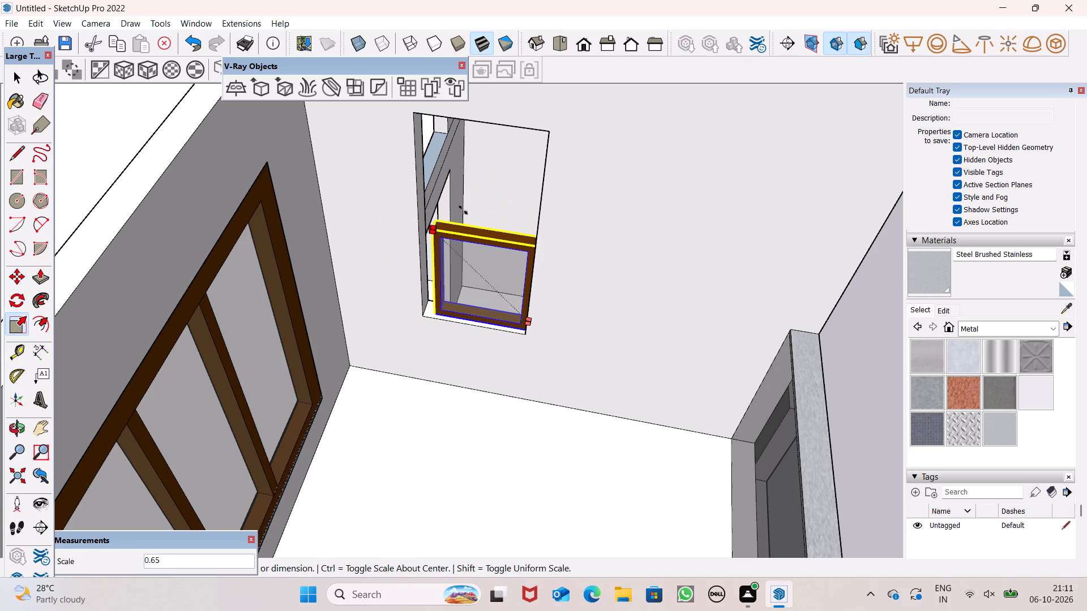
{"action": "left_click_drag", "start_coordinate": [463, 210], "coordinate": [469, 212]}
{"action": "middle_click_drag", "start_coordinate": [505, 346], "coordinate": [609, 366]}
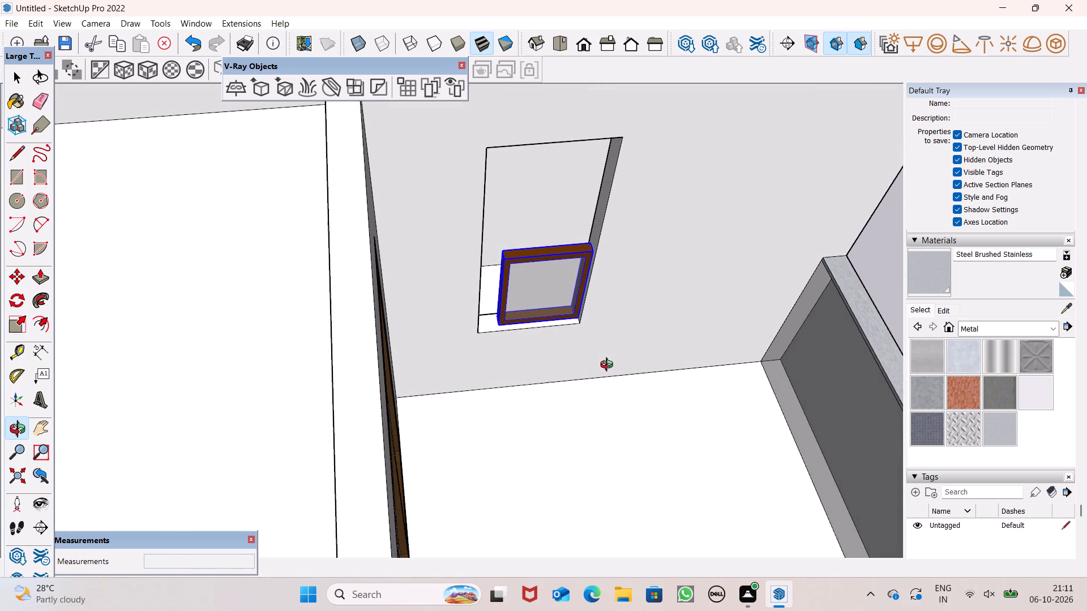
{"action": "middle_click_drag", "start_coordinate": [609, 366], "coordinate": [610, 363]}
{"action": "scroll", "coordinate": [522, 277], "scroll_direction": "up", "scroll_amount": 1}
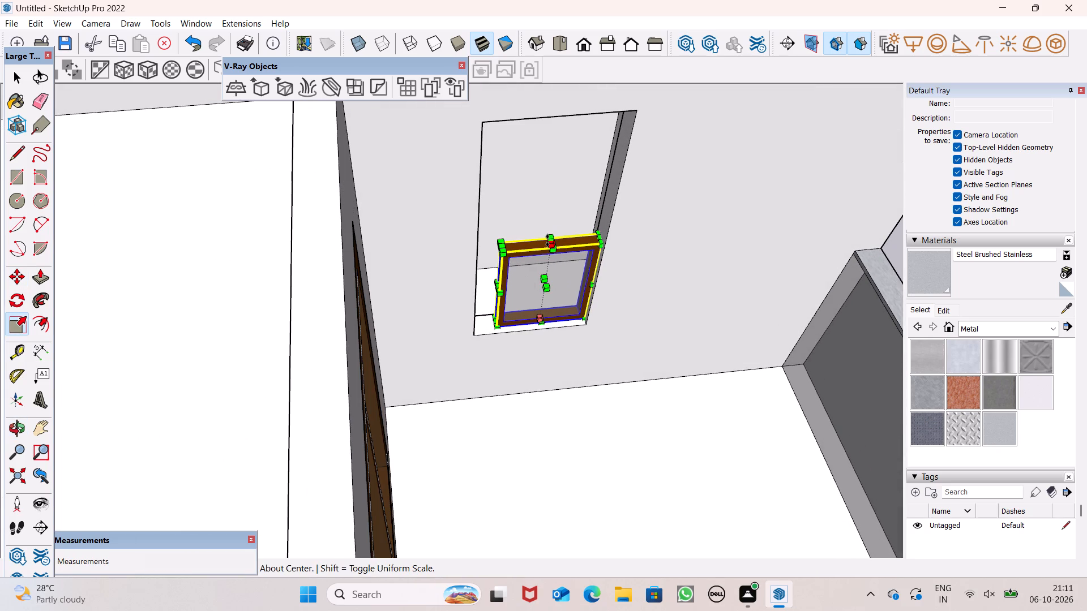
{"action": "left_click_drag", "start_coordinate": [549, 239], "coordinate": [539, 116]}
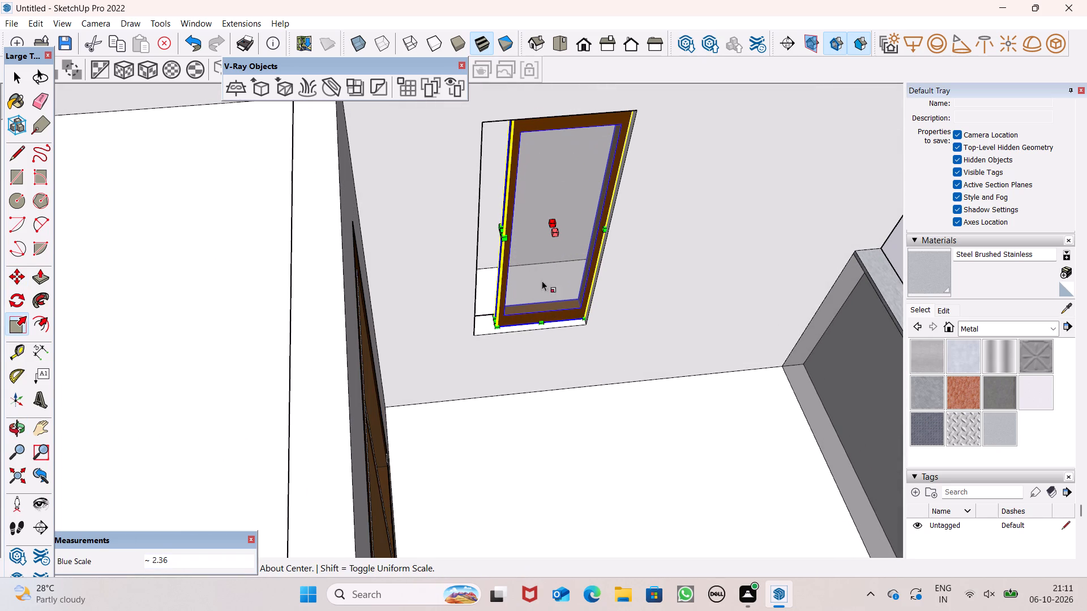
{"action": "left_click_drag", "start_coordinate": [504, 229], "coordinate": [474, 236]}
{"action": "key", "text": "space"}
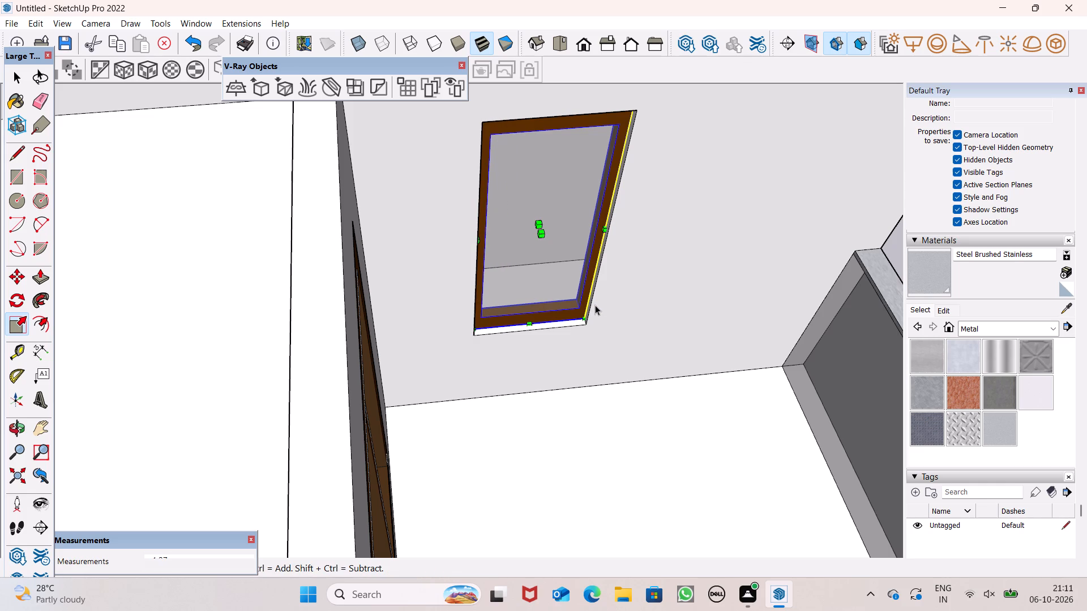
Move the scaled window about 1 15/16" so its lower corner meets the balcony opening's corner, and deselect it.
{"action": "key", "text": "m"}
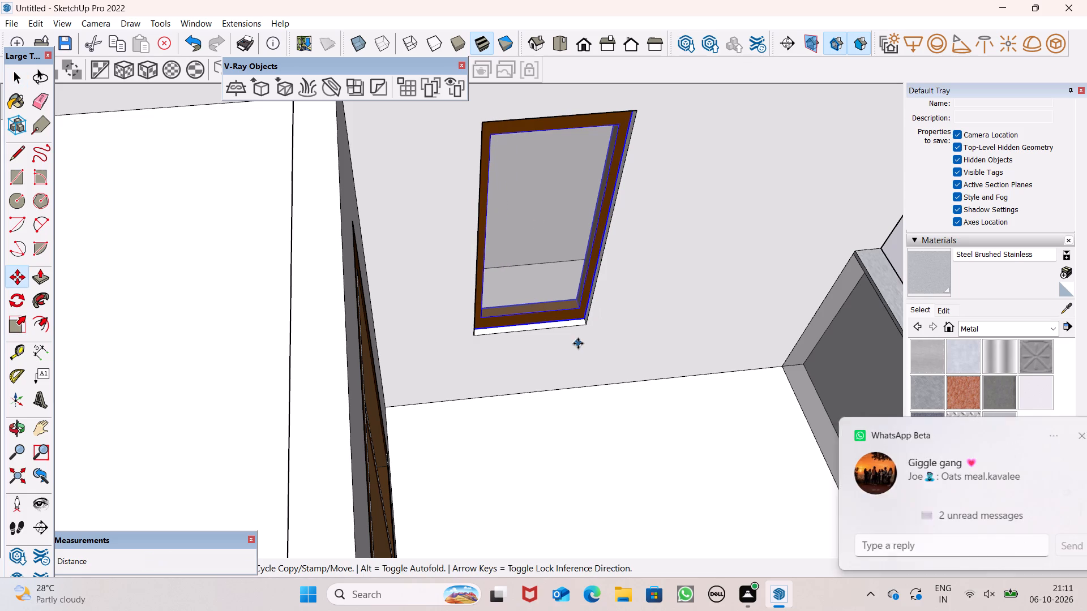
{"action": "key", "text": "Return"}
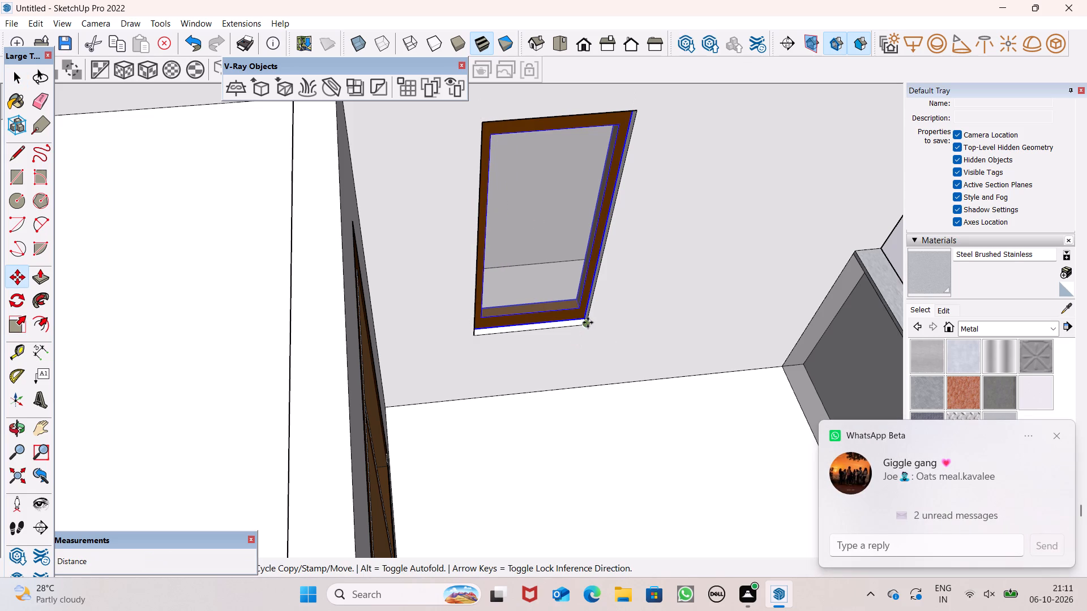
{"action": "left_click", "coordinate": [1056, 436]}
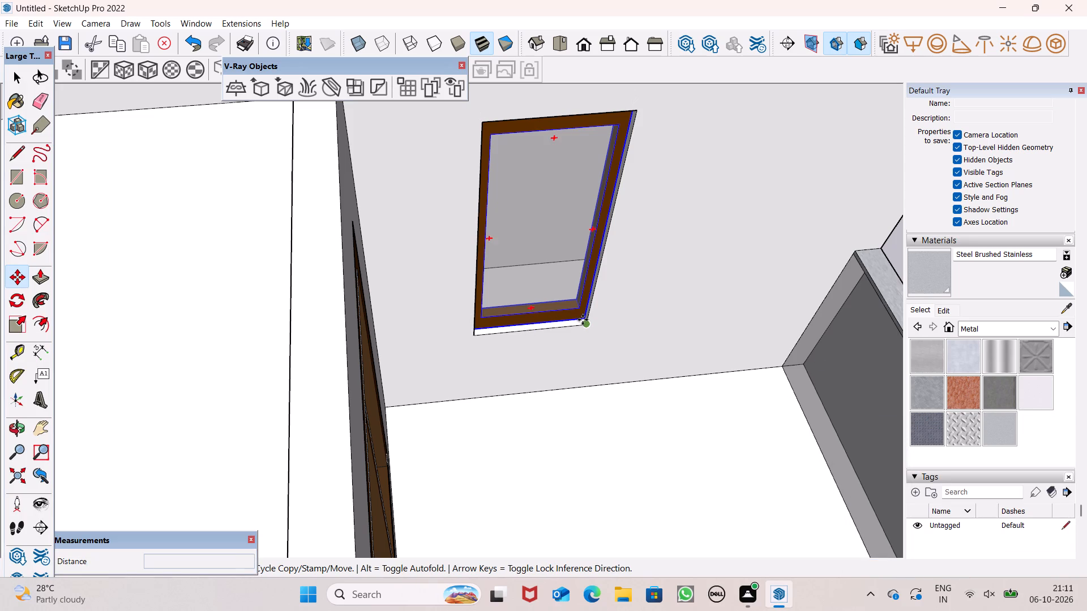
{"action": "scroll", "coordinate": [580, 320], "scroll_direction": "up", "scroll_amount": 5}
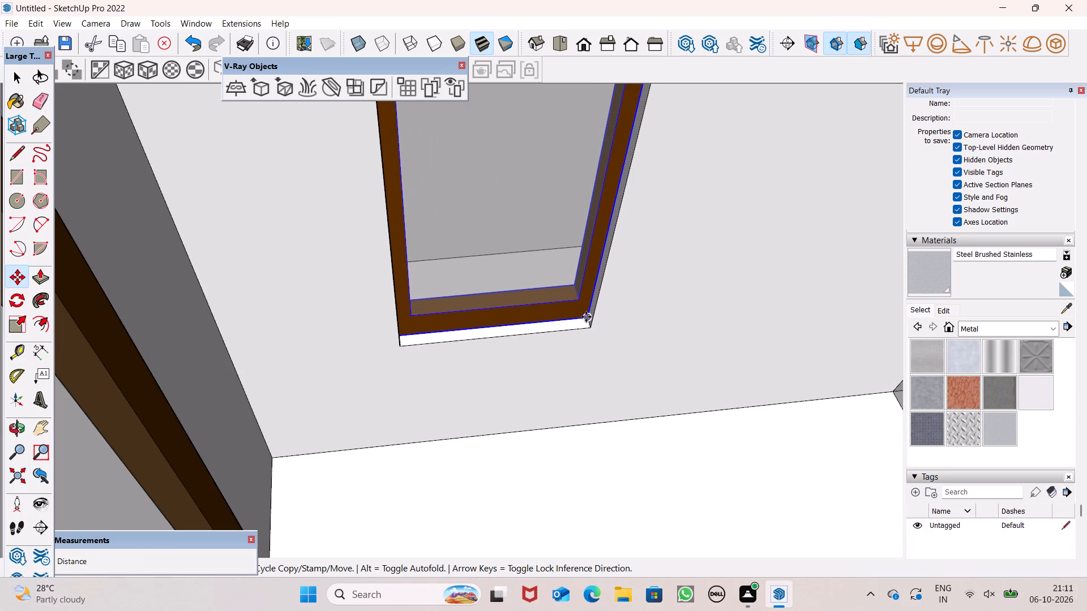
{"action": "left_click_drag", "start_coordinate": [586, 318], "coordinate": [590, 326]}
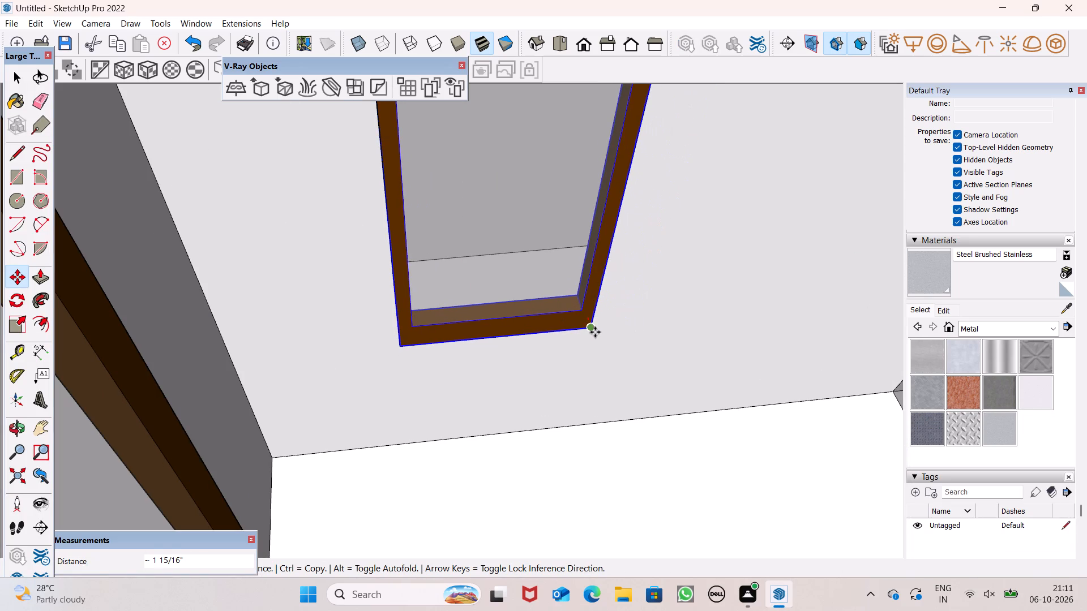
{"action": "left_click", "coordinate": [595, 332]}
{"action": "key", "text": "space"}
{"action": "scroll", "coordinate": [676, 316], "scroll_direction": "down", "scroll_amount": 3}
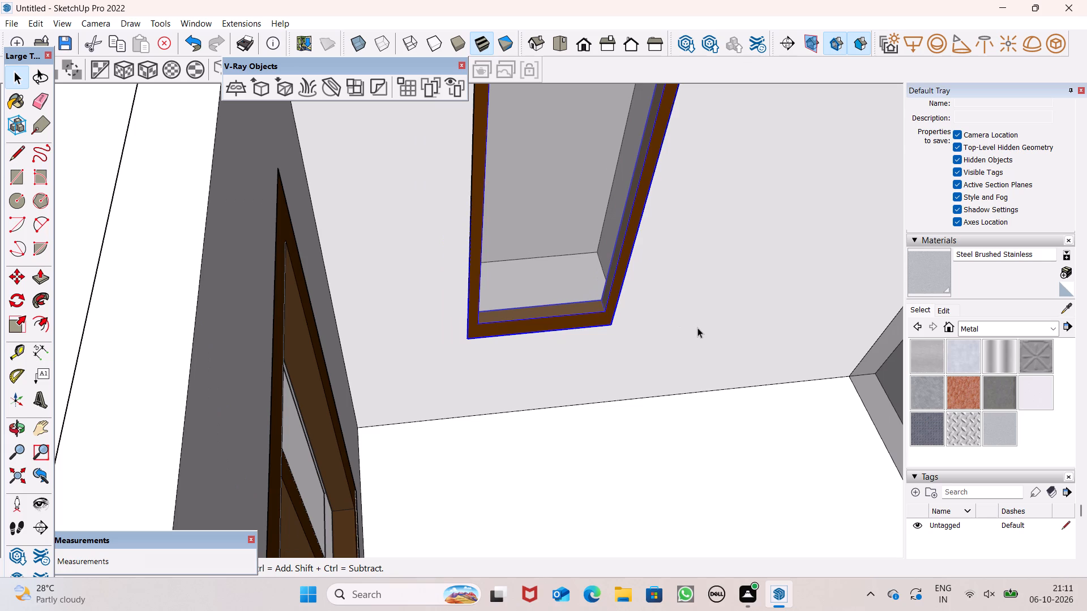
{"action": "scroll", "coordinate": [639, 338], "scroll_direction": "down", "scroll_amount": 11}
{"action": "scroll", "coordinate": [605, 251], "scroll_direction": "up", "scroll_amount": 1}
{"action": "scroll", "coordinate": [605, 218], "scroll_direction": "down", "scroll_amount": 8}
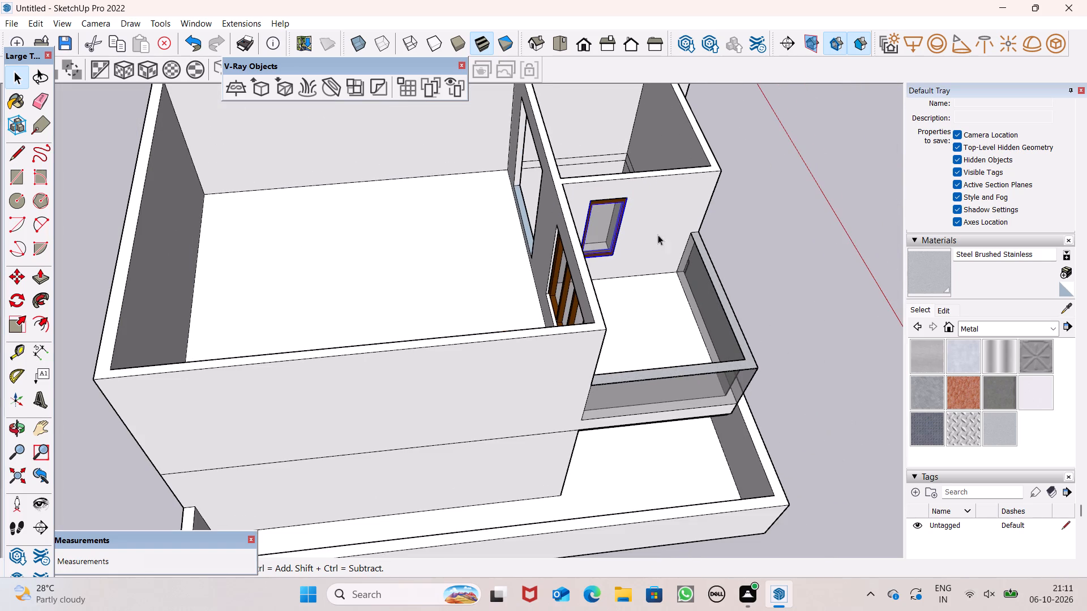
{"action": "key", "text": "space"}
{"action": "left_click", "coordinate": [791, 303]}
Draw a horizontal line about 13' 6 3/4" long across the blank front wall, level with the balcony slab's top edge.
{"action": "scroll", "coordinate": [752, 253], "scroll_direction": "down", "scroll_amount": 6}
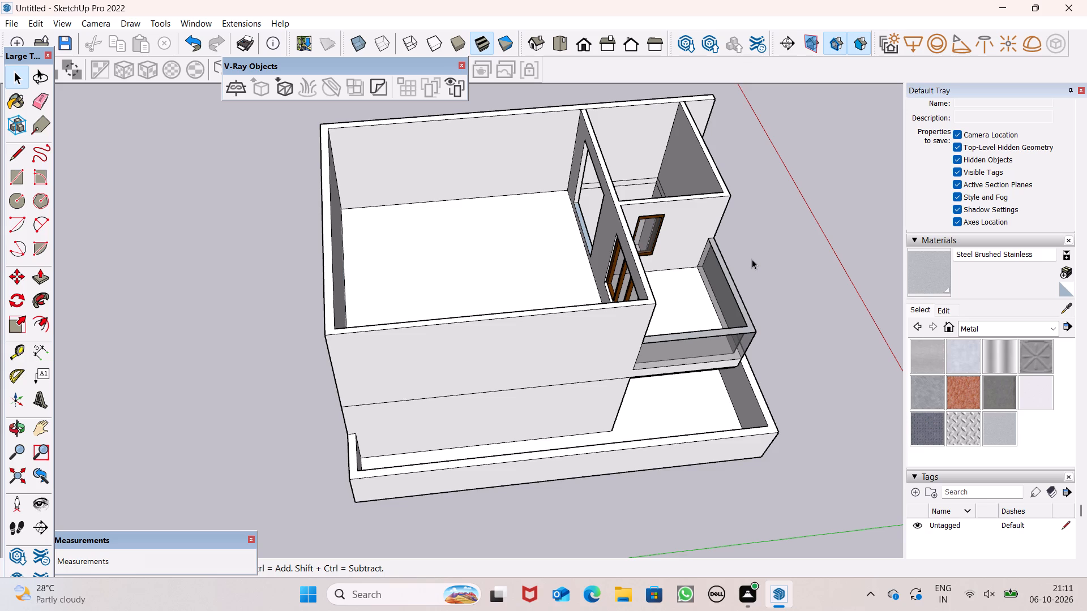
{"action": "scroll", "coordinate": [666, 101], "scroll_direction": "down", "scroll_amount": 4}
{"action": "middle_click_drag", "start_coordinate": [708, 209], "coordinate": [499, 210]}
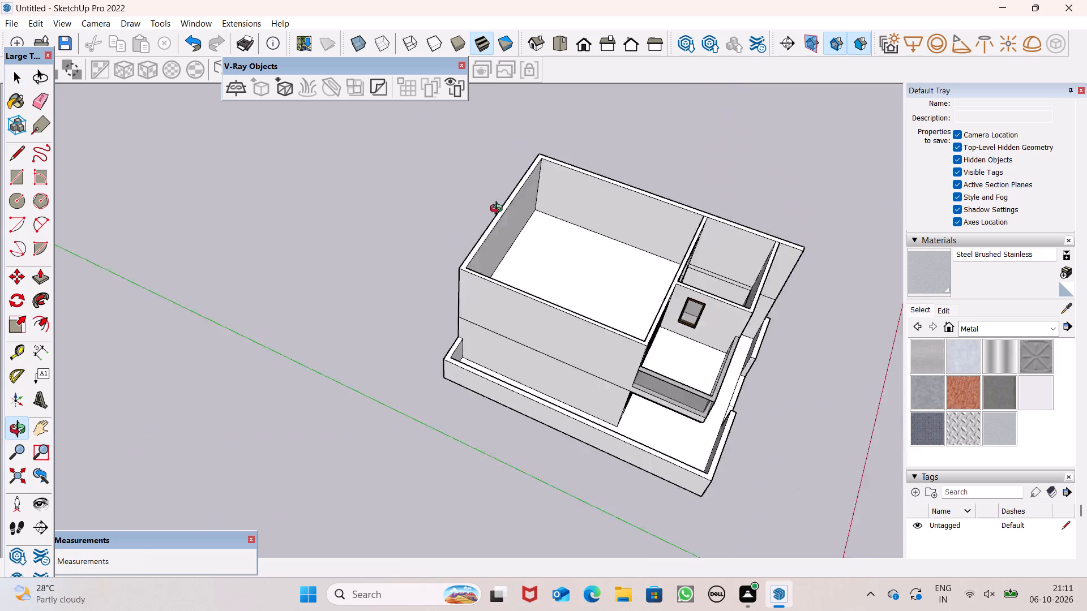
{"action": "middle_click_drag", "start_coordinate": [499, 210], "coordinate": [374, 91]}
{"action": "scroll", "coordinate": [681, 179], "scroll_direction": "down", "scroll_amount": 4}
{"action": "middle_click_drag", "start_coordinate": [754, 283], "coordinate": [661, 261]}
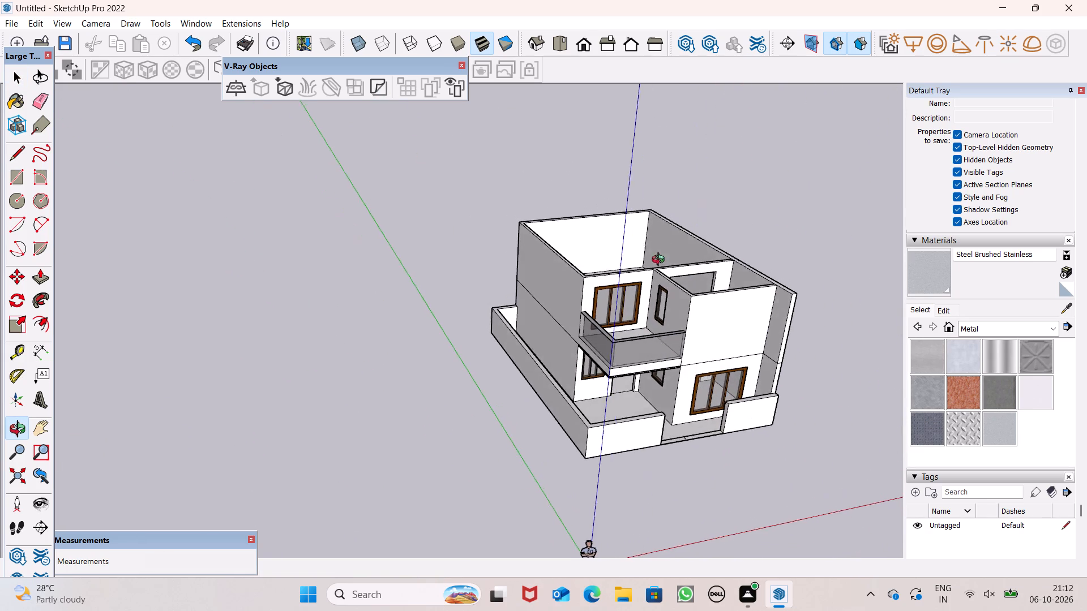
{"action": "middle_click_drag", "start_coordinate": [661, 261], "coordinate": [661, 251]}
{"action": "middle_click_drag", "start_coordinate": [788, 242], "coordinate": [609, 242]}
{"action": "scroll", "coordinate": [618, 181], "scroll_direction": "down", "scroll_amount": 1}
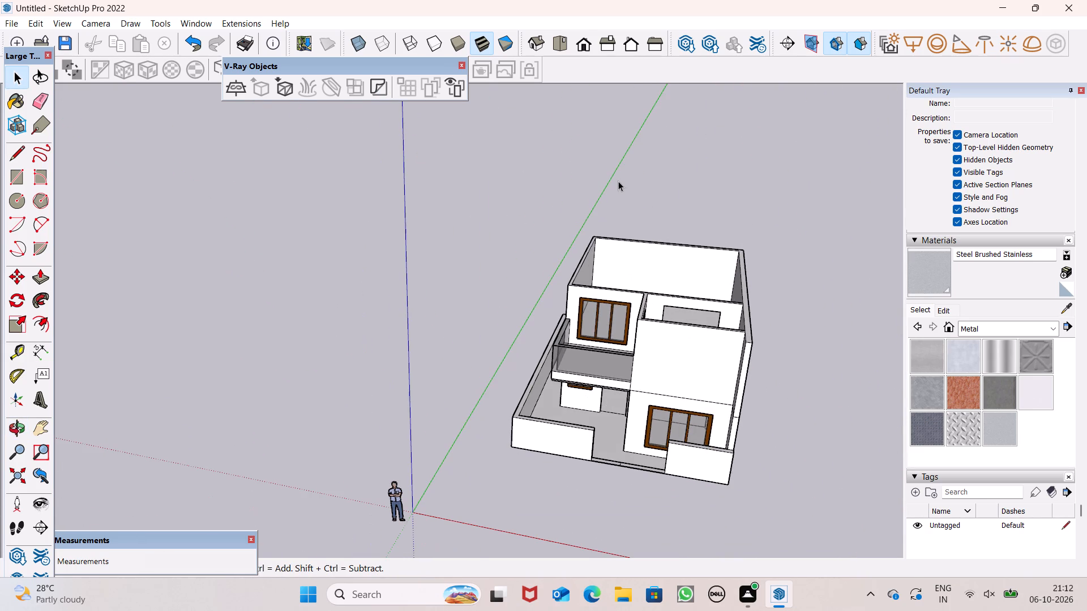
{"action": "scroll", "coordinate": [618, 181], "scroll_direction": "down", "scroll_amount": 1}
{"action": "middle_click_drag", "start_coordinate": [715, 483], "coordinate": [783, 377]}
{"action": "scroll", "coordinate": [669, 341], "scroll_direction": "up", "scroll_amount": 7}
{"action": "scroll", "coordinate": [657, 364], "scroll_direction": "down", "scroll_amount": 1}
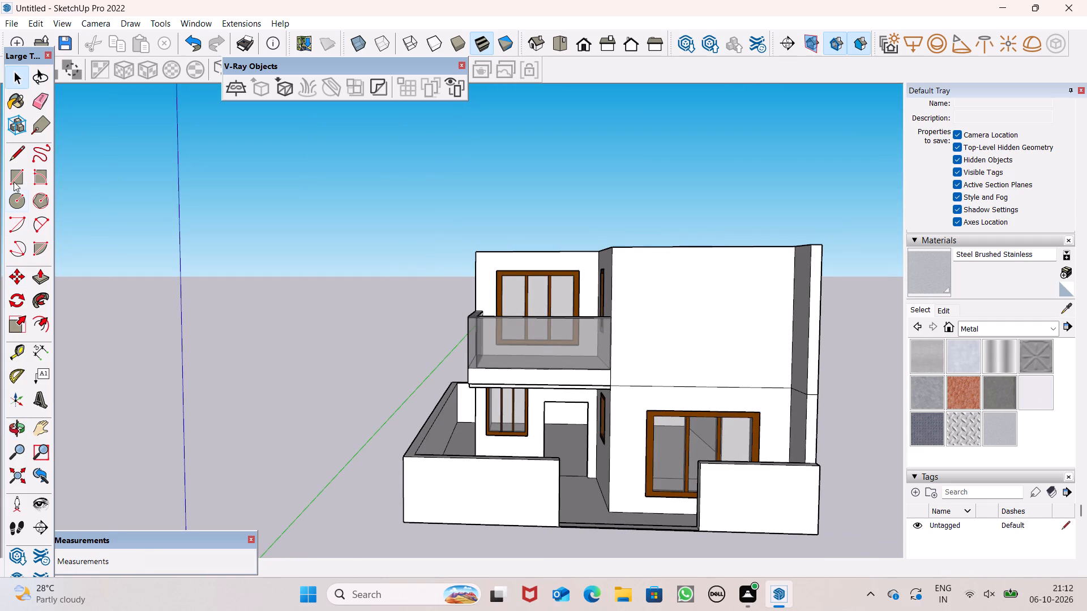
{"action": "left_click", "coordinate": [14, 152]}
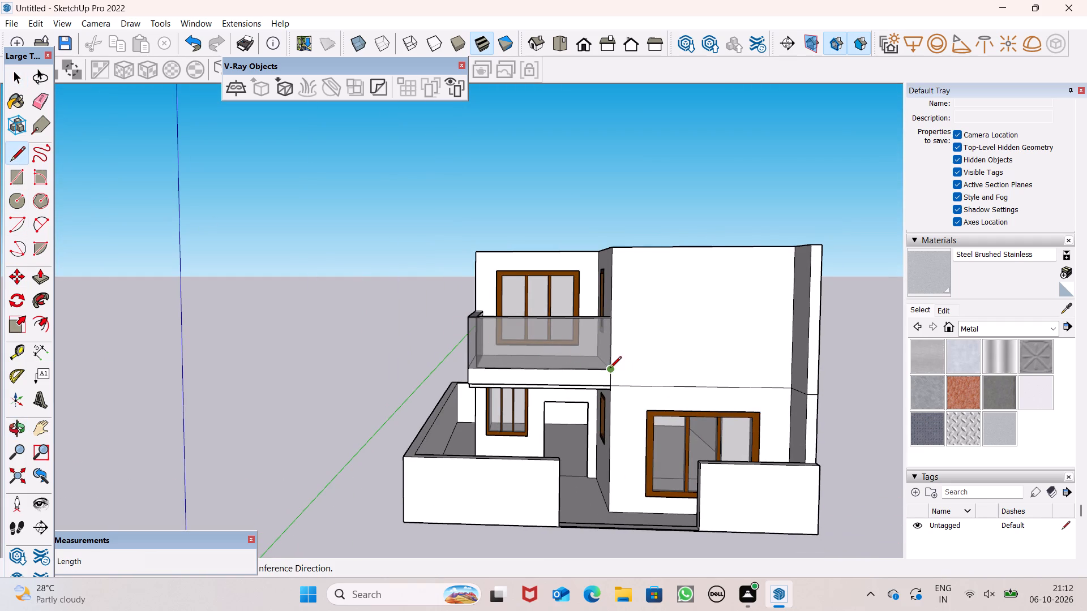
{"action": "left_click", "coordinate": [607, 371]}
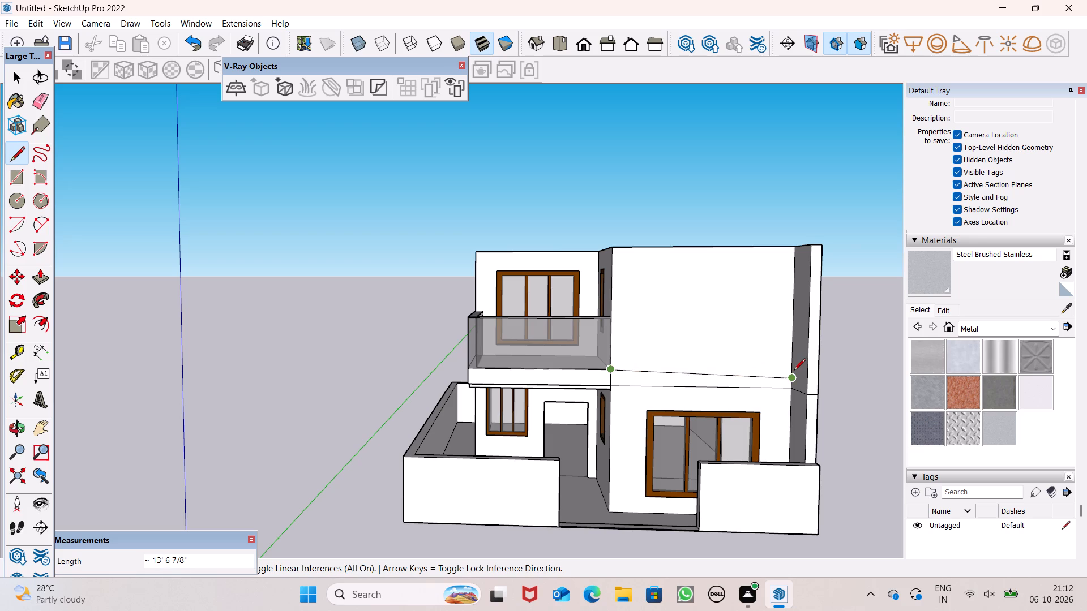
{"action": "left_click", "coordinate": [794, 370]}
{"action": "key", "text": "space"}
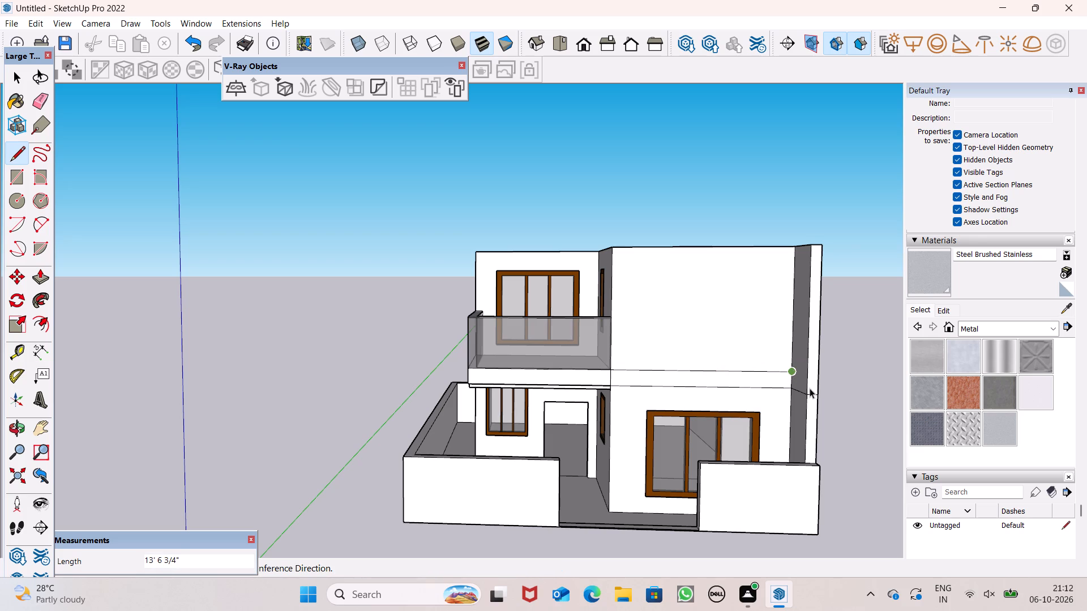
Draw a vertical rectangle about 1' 2 3/4" by 9' 2" on the upper front wall, from the new line up to the wall's top.
{"action": "middle_click_drag", "start_coordinate": [830, 431], "coordinate": [785, 444]}
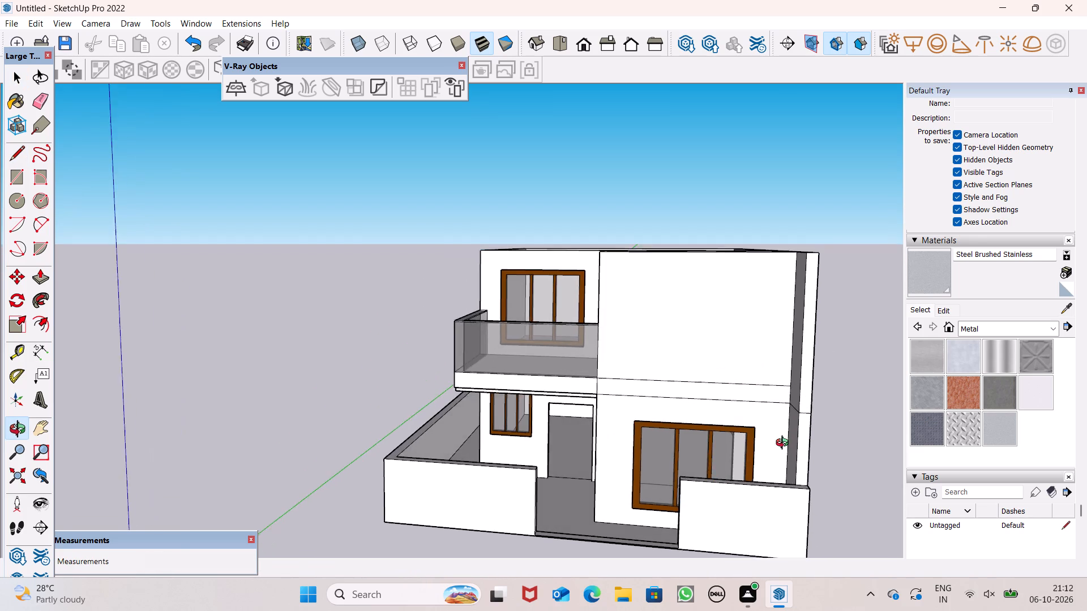
{"action": "middle_click_drag", "start_coordinate": [785, 444], "coordinate": [782, 431]}
{"action": "middle_click_drag", "start_coordinate": [750, 374], "coordinate": [755, 429]}
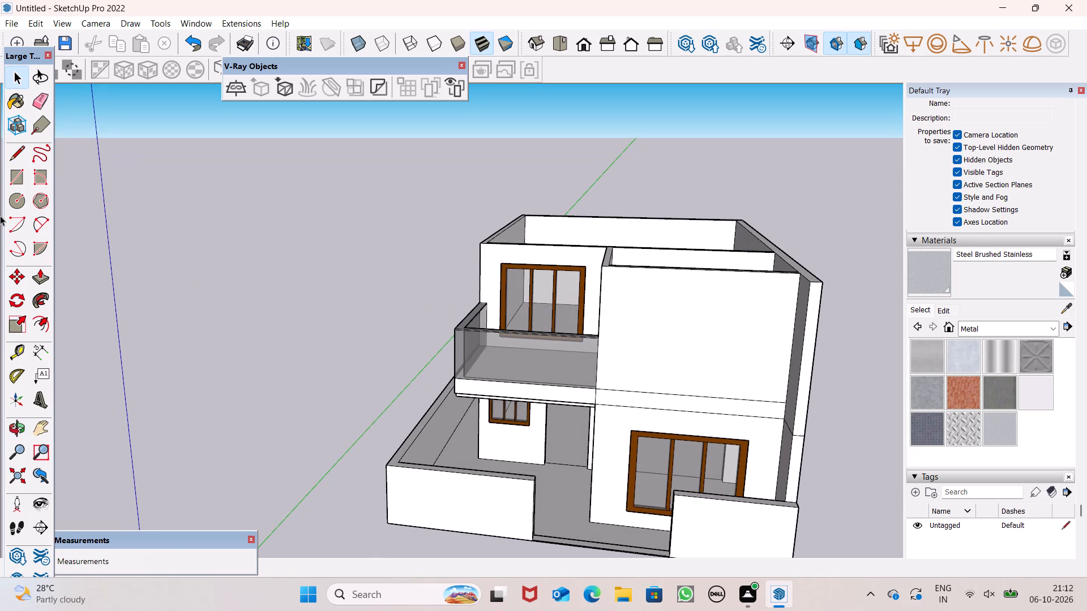
{"action": "left_click", "coordinate": [16, 175]}
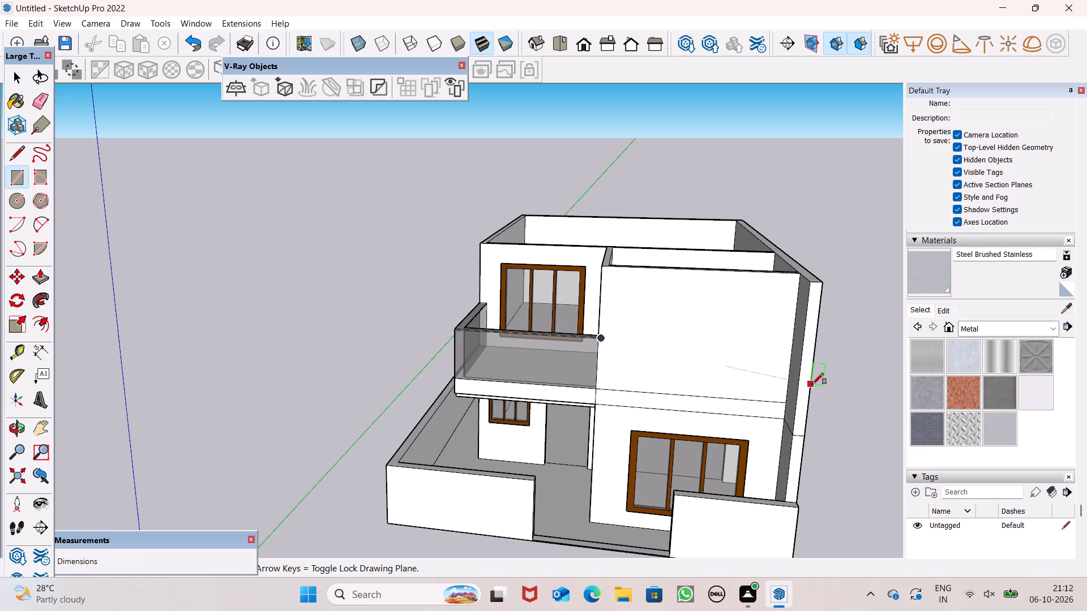
{"action": "left_click", "coordinate": [711, 393]}
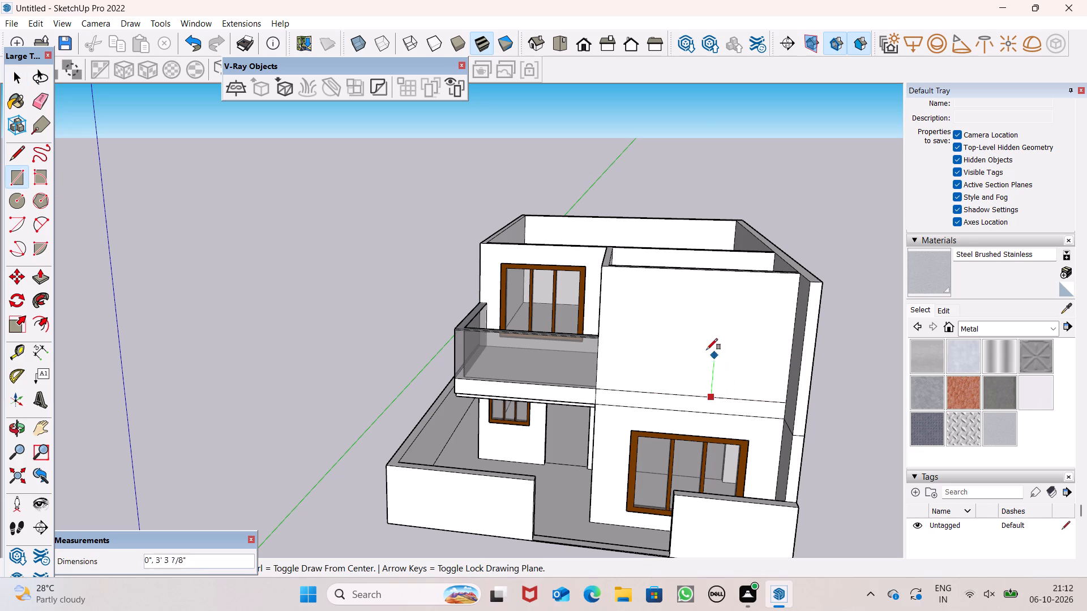
{"action": "scroll", "coordinate": [726, 337], "scroll_direction": "up", "scroll_amount": 3}
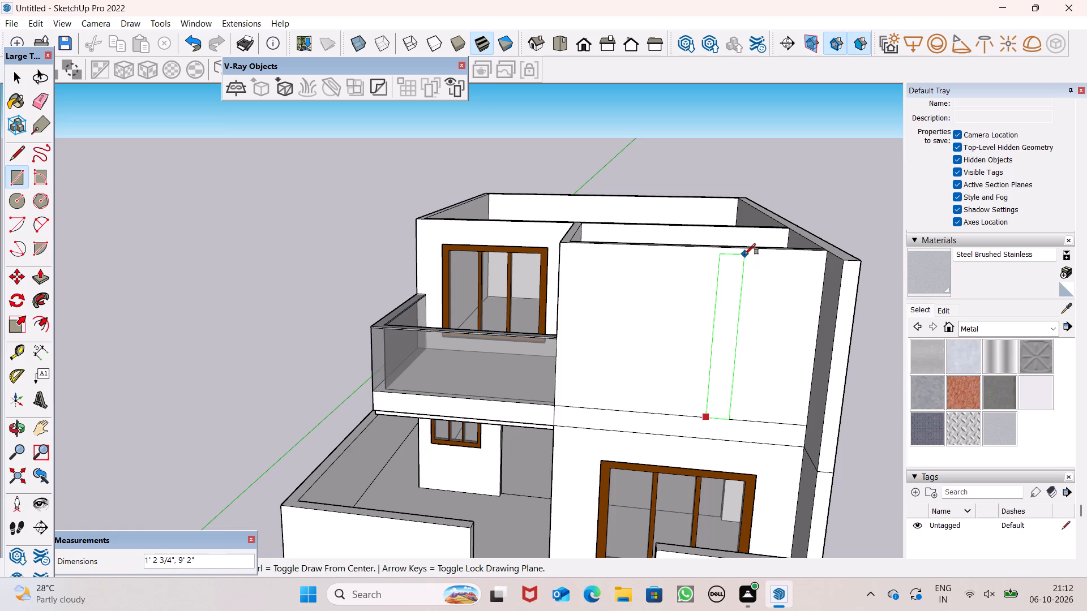
{"action": "left_click", "coordinate": [744, 251]}
{"action": "scroll", "coordinate": [840, 363], "scroll_direction": "down", "scroll_amount": 5}
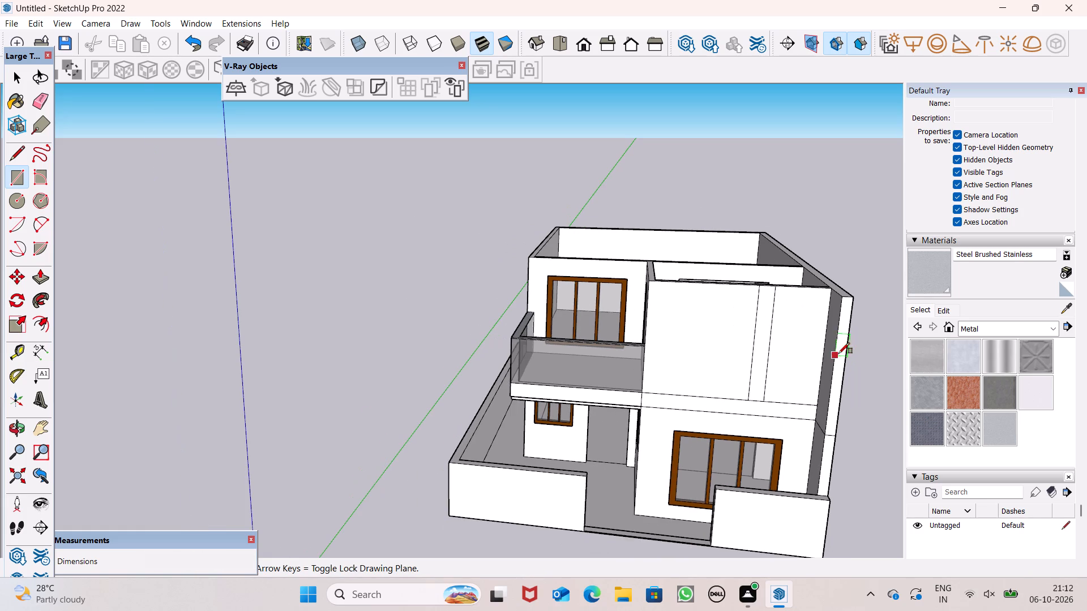
{"action": "key", "text": "space"}
Examine the house front from above, checking the balcony and the upper front wall with its vertical strip.
{"action": "middle_click_drag", "start_coordinate": [851, 333], "coordinate": [876, 334]}
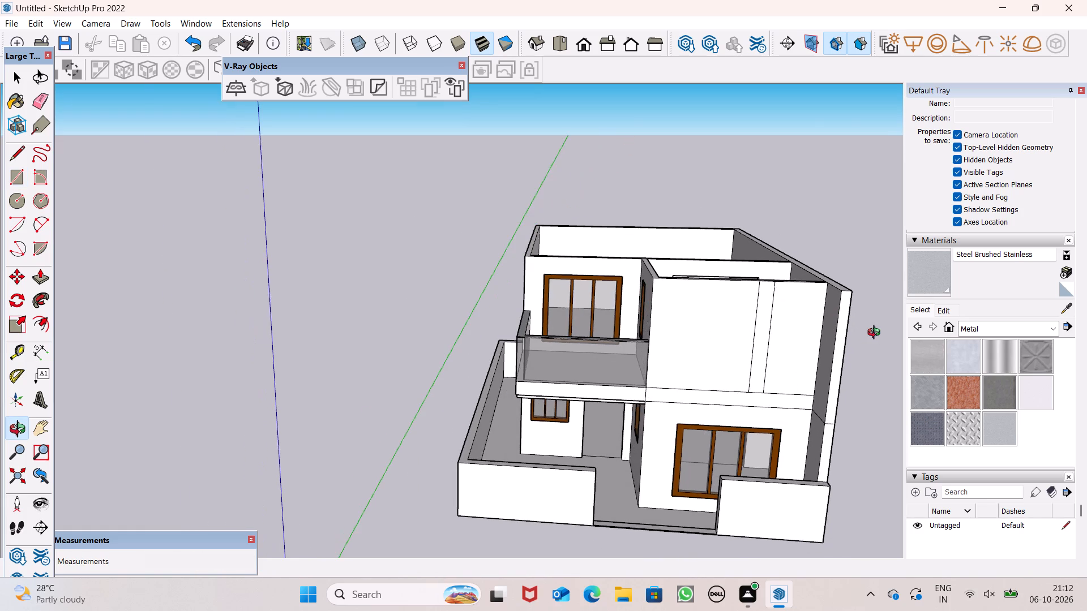
{"action": "middle_click_drag", "start_coordinate": [876, 334], "coordinate": [879, 334]}
{"action": "scroll", "coordinate": [869, 293], "scroll_direction": "up", "scroll_amount": 1}
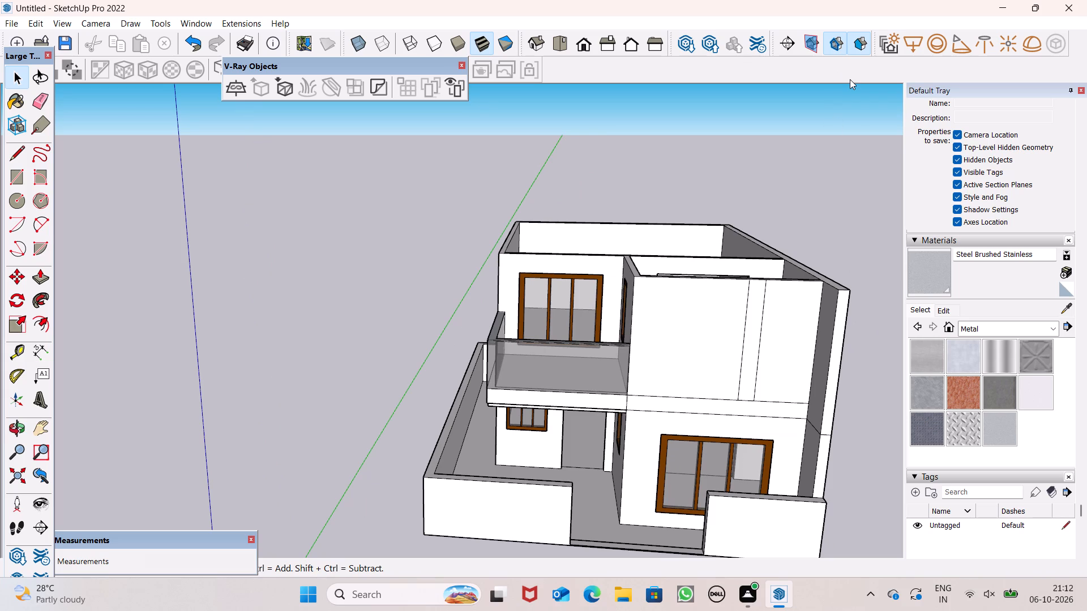
{"action": "scroll", "coordinate": [797, 319], "scroll_direction": "down", "scroll_amount": 1}
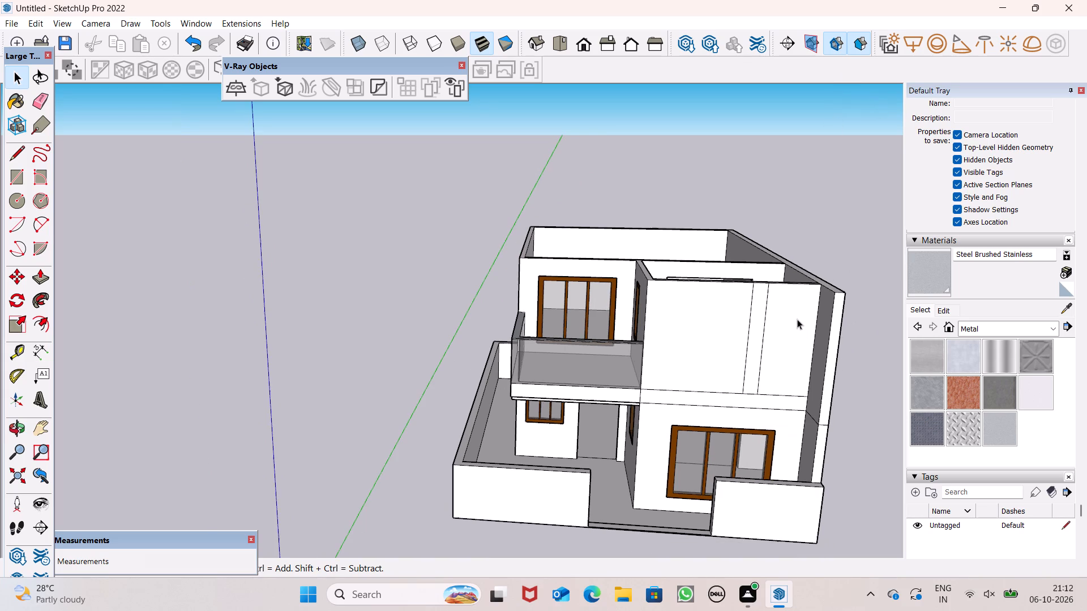
{"action": "middle_click_drag", "start_coordinate": [797, 395], "coordinate": [825, 506]}
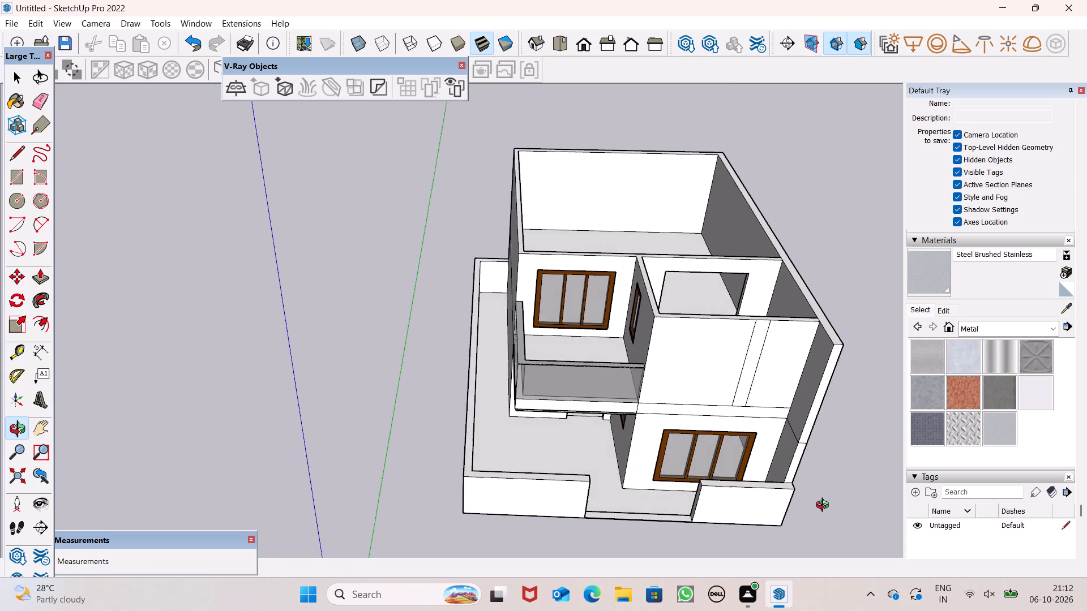
{"action": "middle_click_drag", "start_coordinate": [825, 506], "coordinate": [829, 514]}
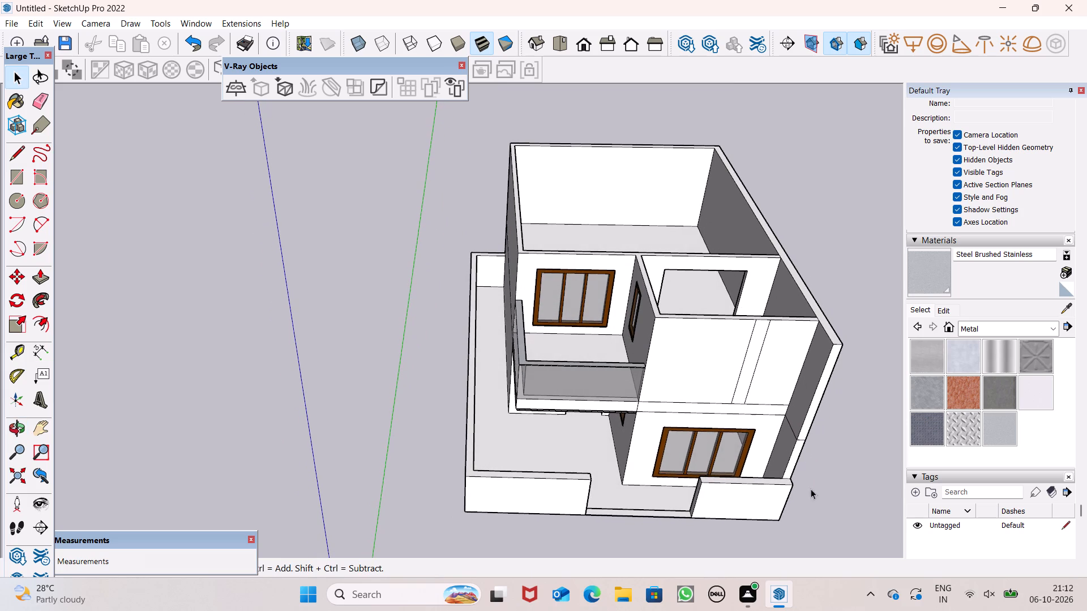
{"action": "scroll", "coordinate": [471, 212], "scroll_direction": "up", "scroll_amount": 1}
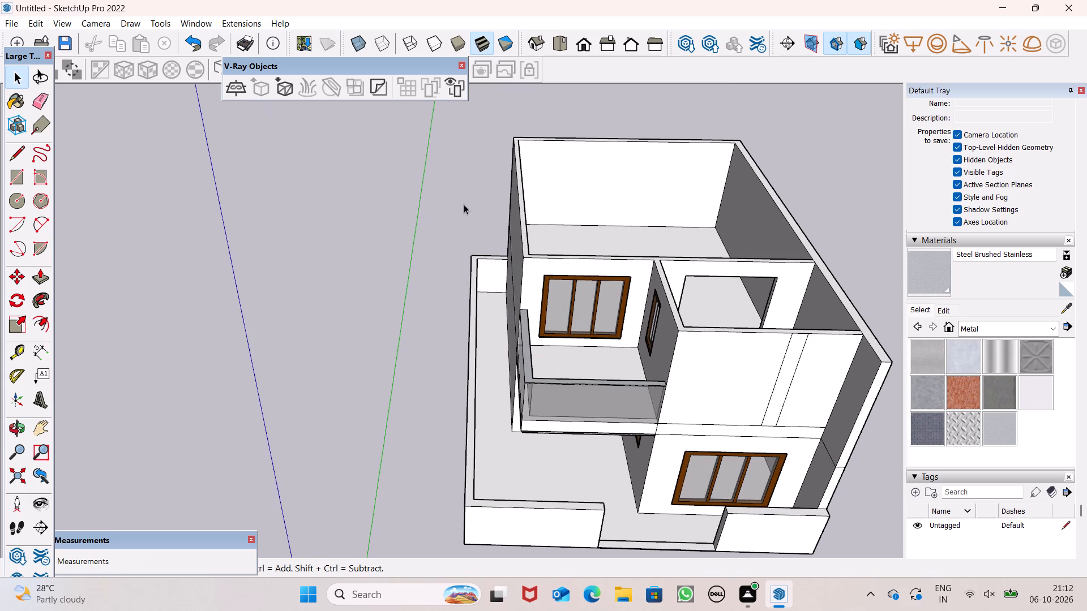
{"action": "scroll", "coordinate": [620, 216], "scroll_direction": "down", "scroll_amount": 2}
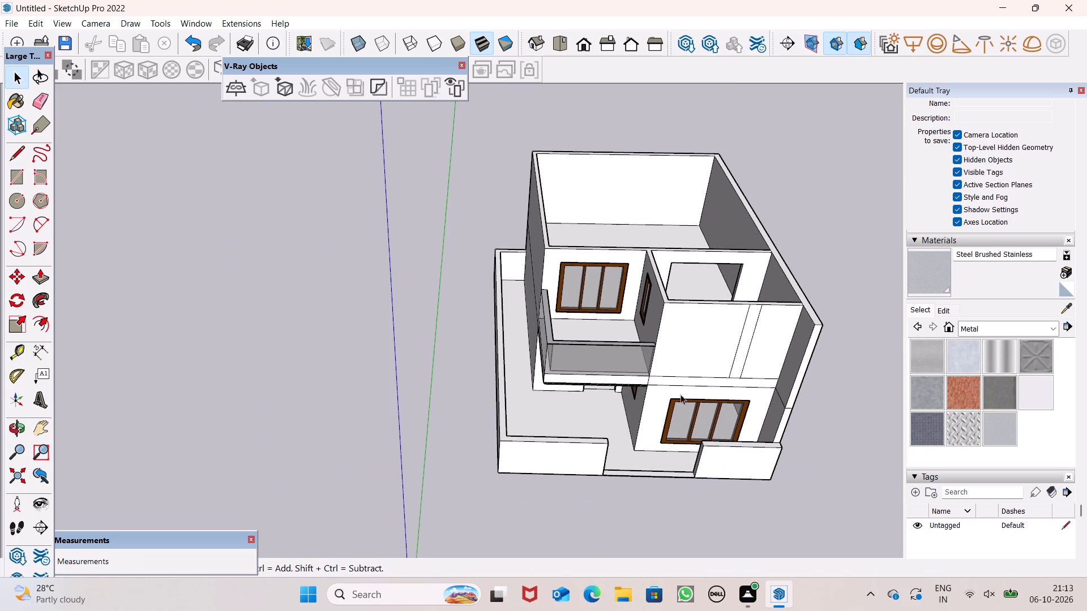
{"action": "middle_click_drag", "start_coordinate": [696, 418], "coordinate": [702, 468]}
{"action": "scroll", "coordinate": [686, 415], "scroll_direction": "up", "scroll_amount": 5}
{"action": "middle_click_drag", "start_coordinate": [670, 434], "coordinate": [677, 451]}
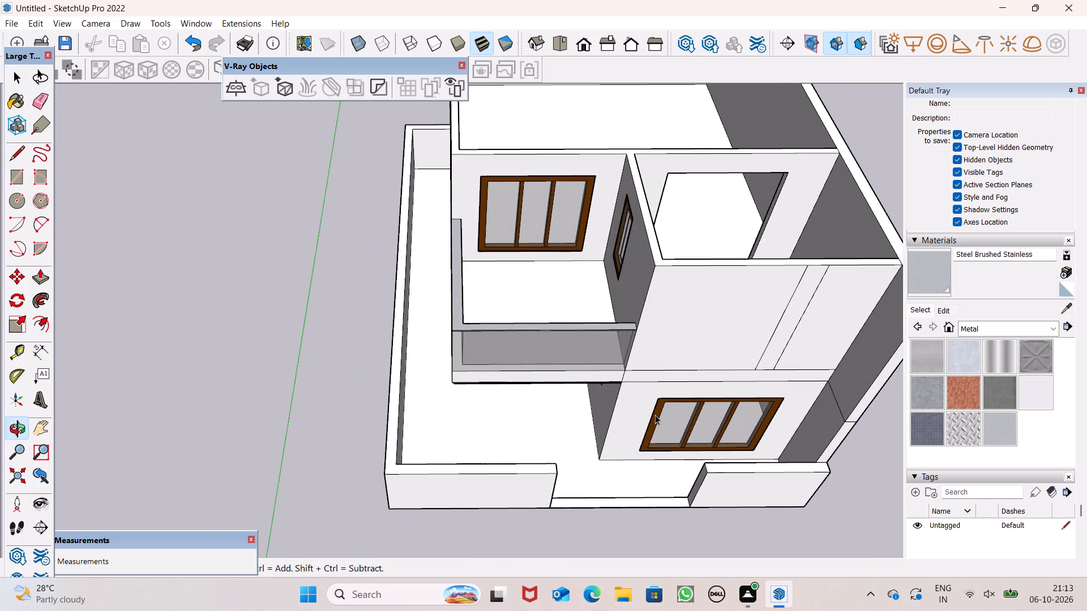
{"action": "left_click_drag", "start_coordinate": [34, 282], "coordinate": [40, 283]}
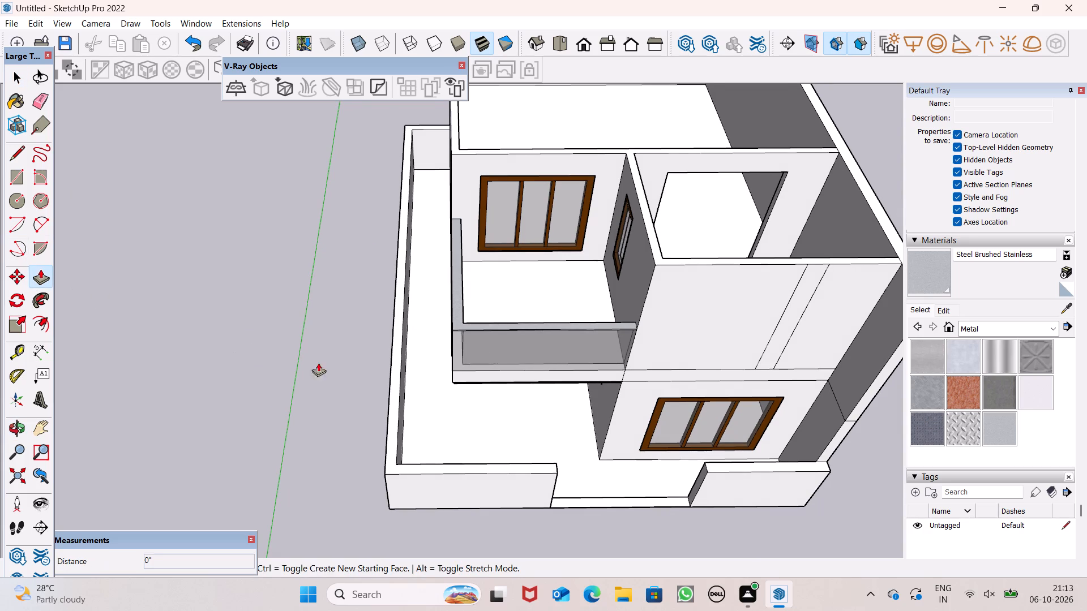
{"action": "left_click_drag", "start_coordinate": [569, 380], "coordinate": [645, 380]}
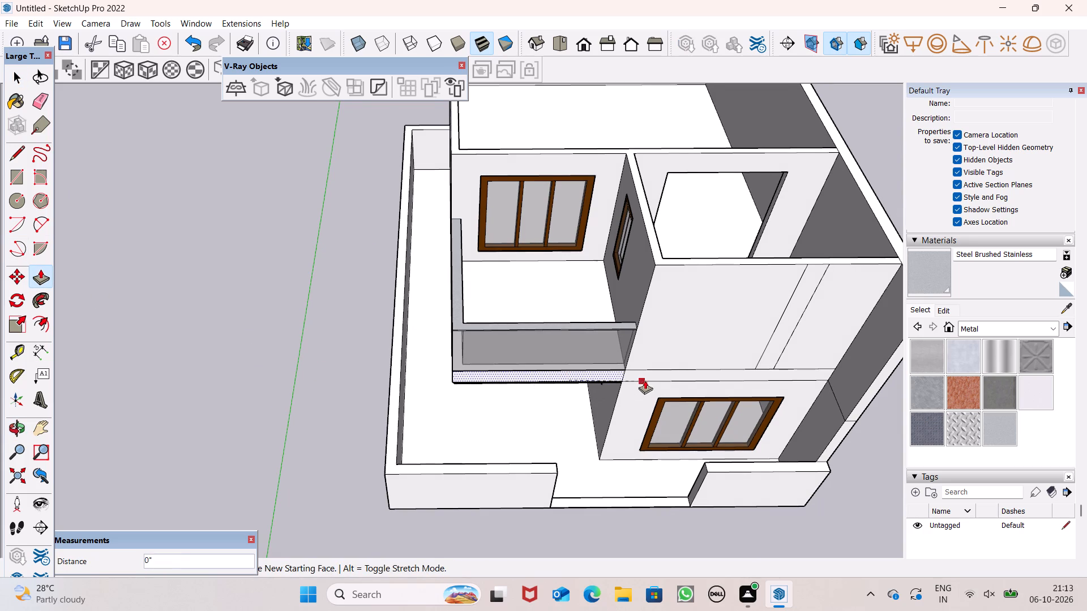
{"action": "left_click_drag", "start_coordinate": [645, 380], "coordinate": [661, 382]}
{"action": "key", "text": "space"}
Thicken the upper front wall by pulling its inner face about 7 15/16" into the room.
{"action": "scroll", "coordinate": [557, 327], "scroll_direction": "down", "scroll_amount": 2}
{"action": "middle_click_drag", "start_coordinate": [769, 368], "coordinate": [752, 379]}
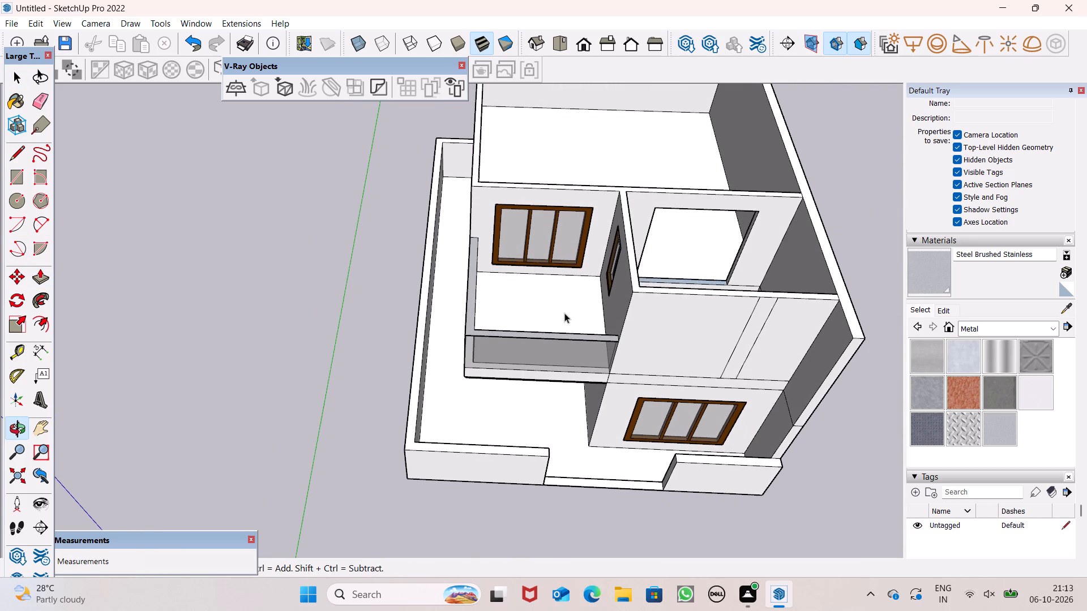
{"action": "middle_click_drag", "start_coordinate": [1059, 356], "coordinate": [901, 412]}
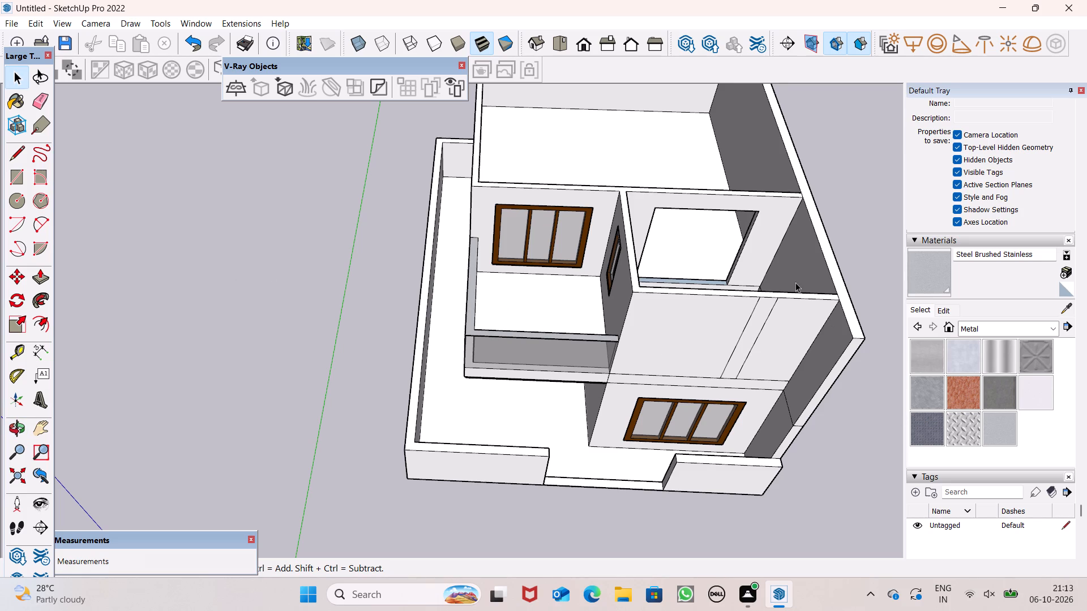
{"action": "scroll", "coordinate": [786, 265], "scroll_direction": "down", "scroll_amount": 4}
{"action": "middle_click_drag", "start_coordinate": [859, 320], "coordinate": [322, 348]}
{"action": "scroll", "coordinate": [329, 334], "scroll_direction": "up", "scroll_amount": 1}
{"action": "scroll", "coordinate": [529, 315], "scroll_direction": "down", "scroll_amount": 1}
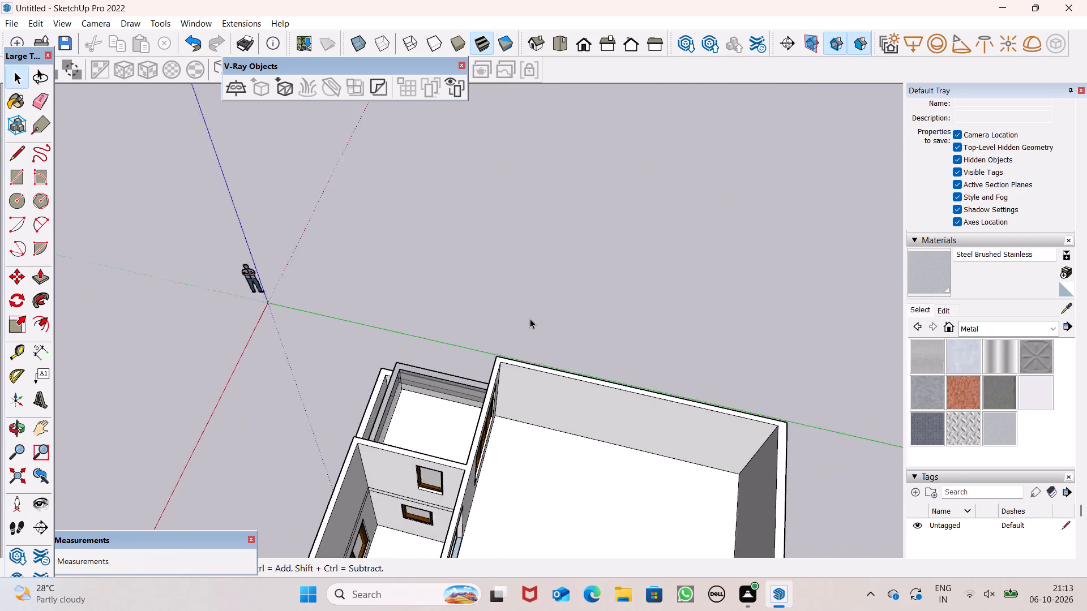
{"action": "scroll", "coordinate": [530, 319], "scroll_direction": "down", "scroll_amount": 2}
{"action": "middle_click_drag", "start_coordinate": [502, 419], "coordinate": [407, 397]}
{"action": "scroll", "coordinate": [406, 372], "scroll_direction": "up", "scroll_amount": 1}
{"action": "scroll", "coordinate": [403, 371], "scroll_direction": "down", "scroll_amount": 1}
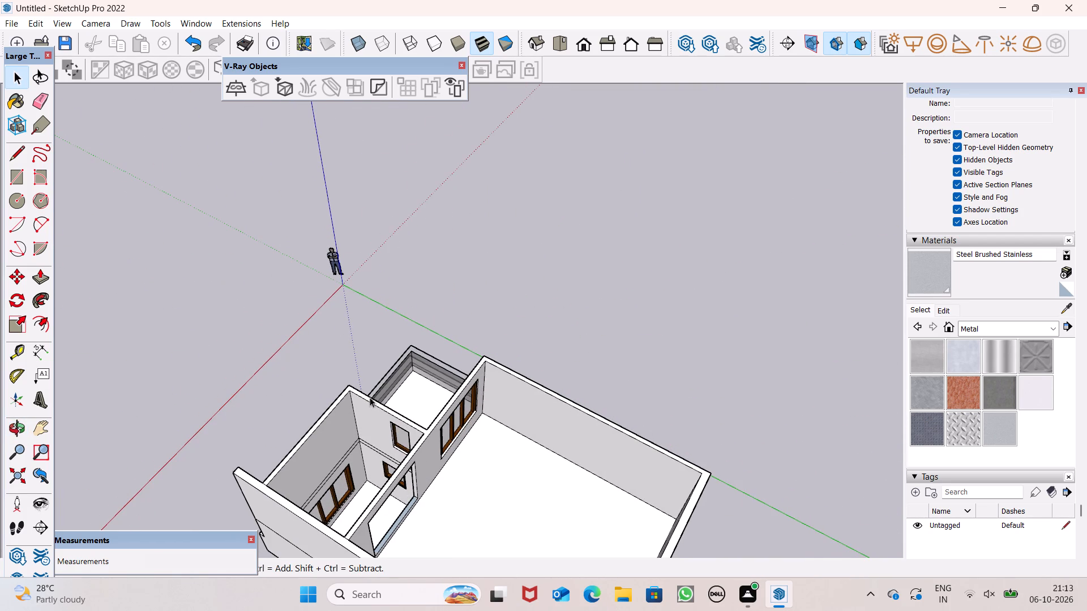
{"action": "scroll", "coordinate": [361, 381], "scroll_direction": "down", "scroll_amount": 1}
{"action": "scroll", "coordinate": [347, 458], "scroll_direction": "up", "scroll_amount": 4}
{"action": "scroll", "coordinate": [350, 458], "scroll_direction": "down", "scroll_amount": 1}
{"action": "scroll", "coordinate": [353, 458], "scroll_direction": "up", "scroll_amount": 1}
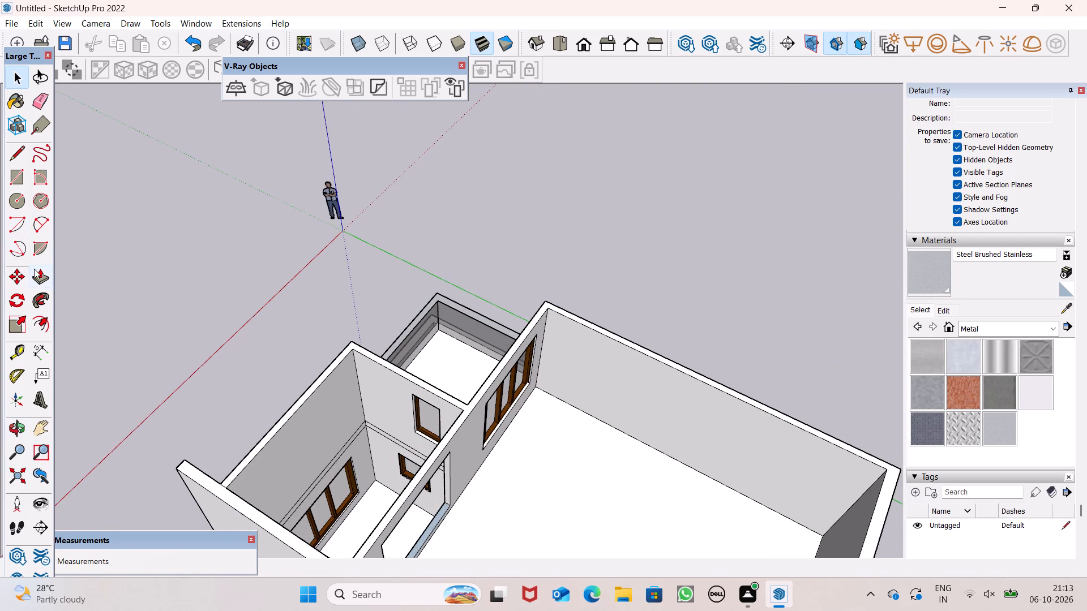
{"action": "left_click", "coordinate": [38, 279]}
{"action": "scroll", "coordinate": [296, 477], "scroll_direction": "up", "scroll_amount": 6}
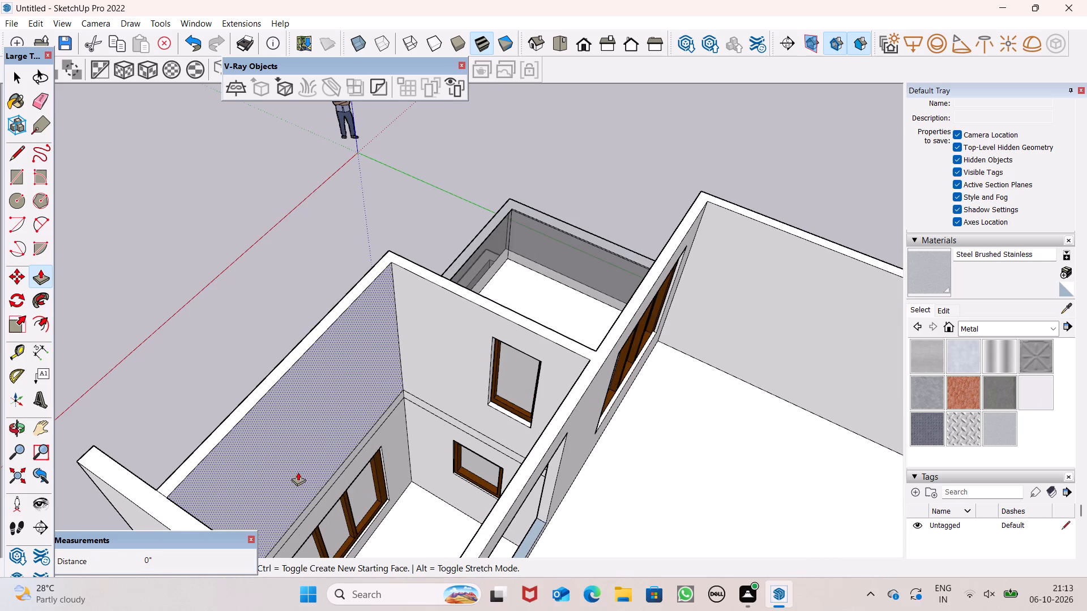
{"action": "left_click_drag", "start_coordinate": [301, 451], "coordinate": [313, 462]}
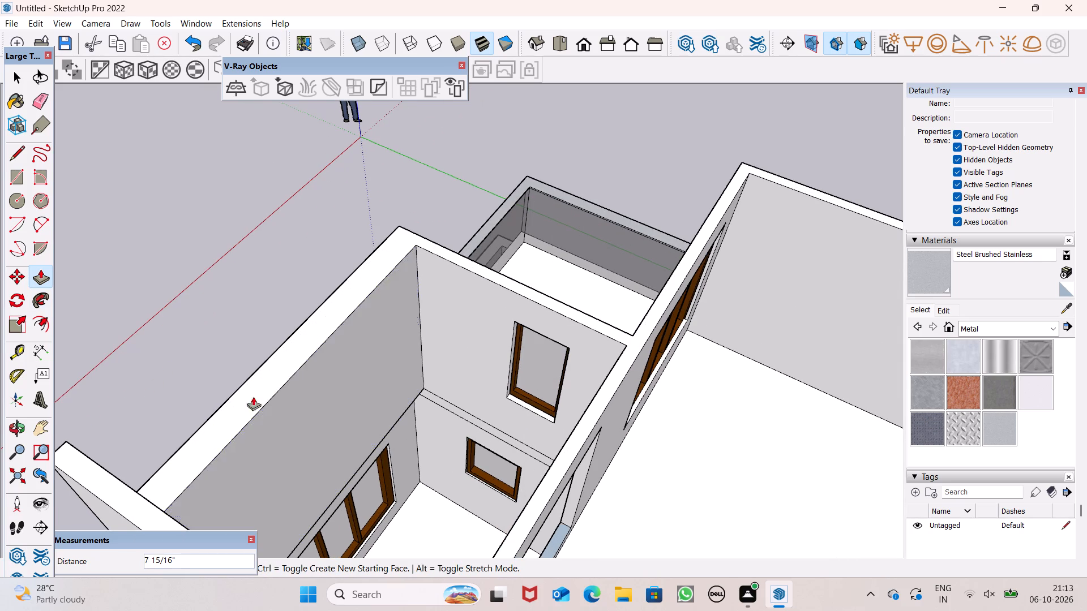
Recess the large blank panel of the upper front wall beside the balcony, finishing with a push of about 4 1/4".
{"action": "scroll", "coordinate": [468, 350], "scroll_direction": "down", "scroll_amount": 4}
{"action": "middle_click_drag", "start_coordinate": [444, 405], "coordinate": [1086, 388]}
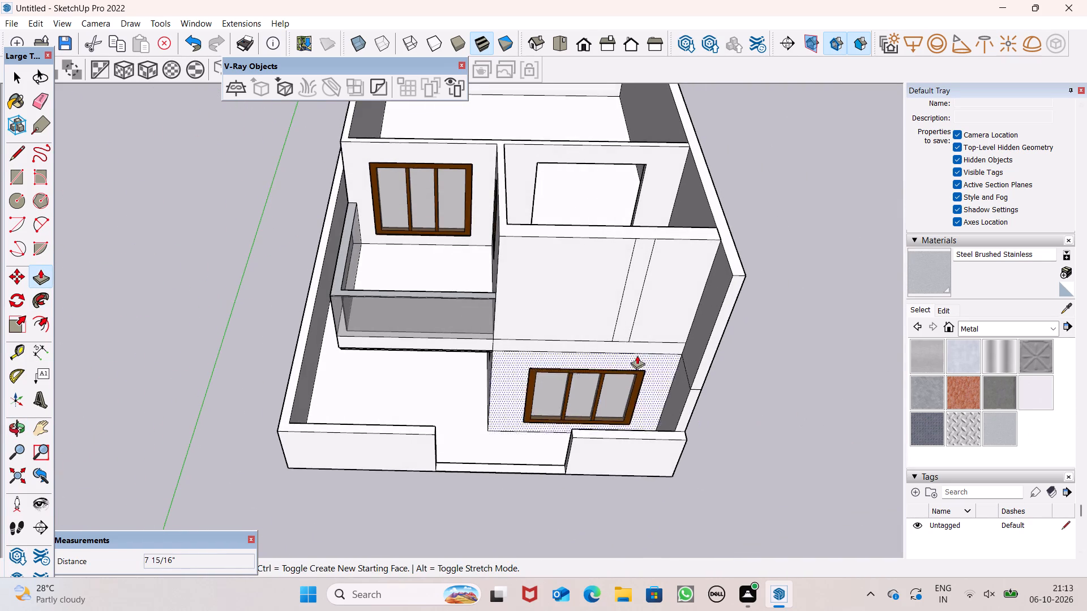
{"action": "scroll", "coordinate": [641, 346], "scroll_direction": "up", "scroll_amount": 2}
{"action": "left_click_drag", "start_coordinate": [547, 283], "coordinate": [548, 277]}
{"action": "left_click", "coordinate": [549, 276]}
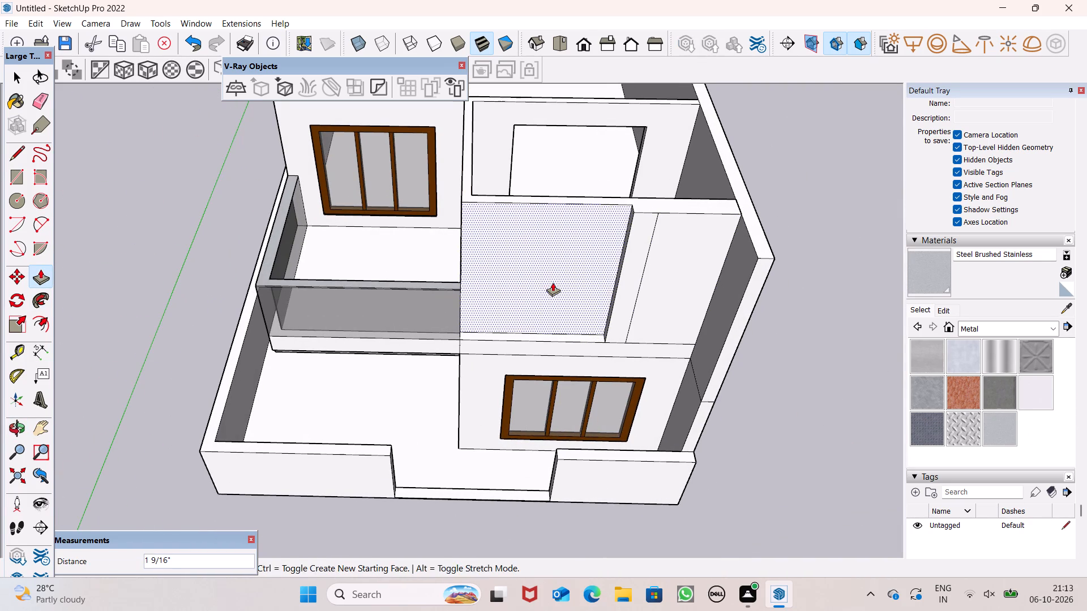
{"action": "left_click", "coordinate": [551, 286]}
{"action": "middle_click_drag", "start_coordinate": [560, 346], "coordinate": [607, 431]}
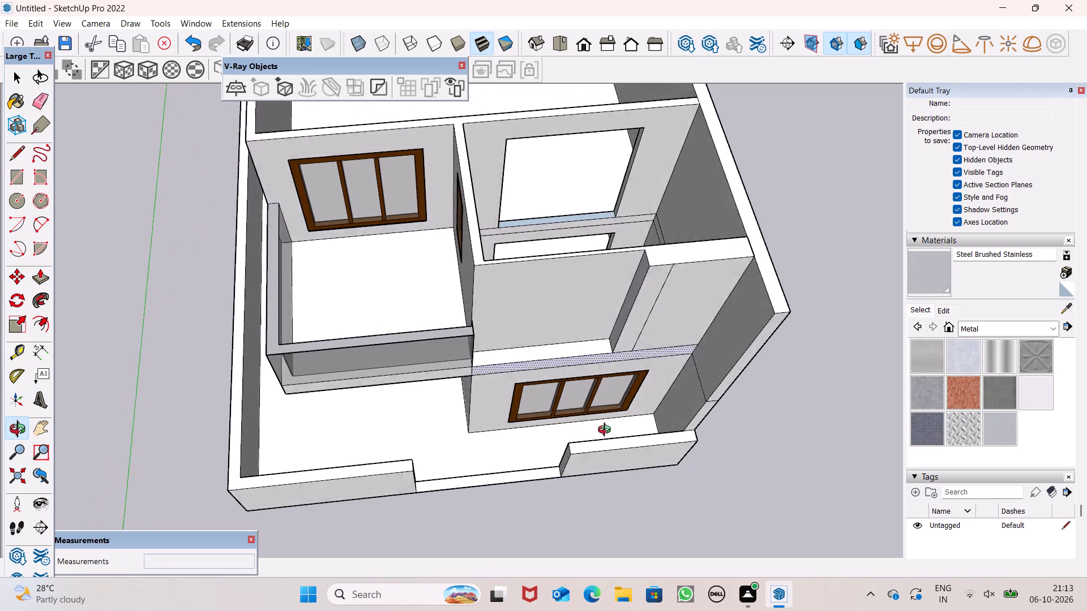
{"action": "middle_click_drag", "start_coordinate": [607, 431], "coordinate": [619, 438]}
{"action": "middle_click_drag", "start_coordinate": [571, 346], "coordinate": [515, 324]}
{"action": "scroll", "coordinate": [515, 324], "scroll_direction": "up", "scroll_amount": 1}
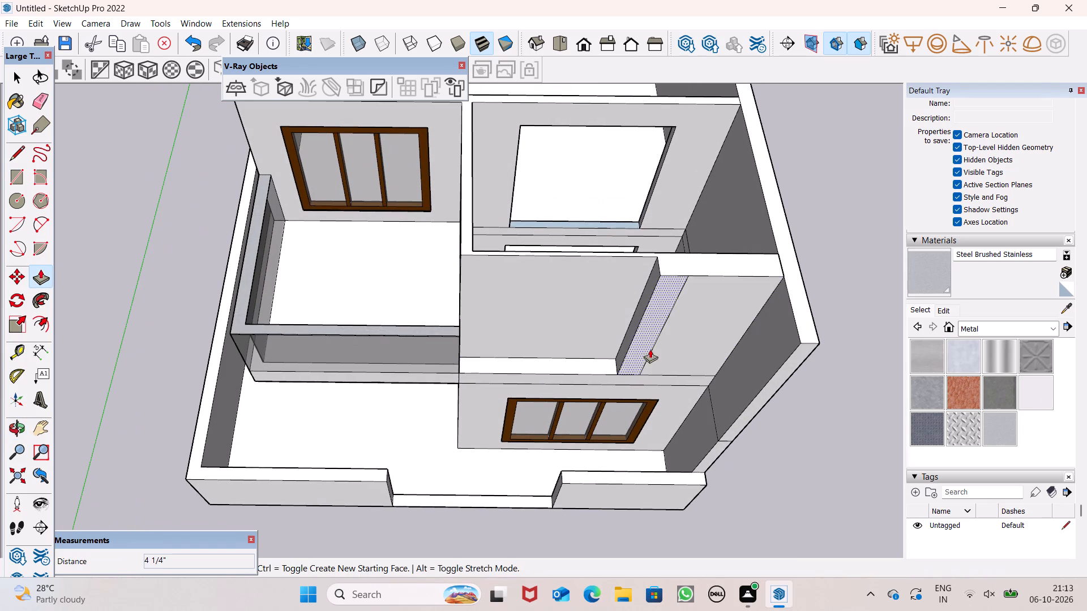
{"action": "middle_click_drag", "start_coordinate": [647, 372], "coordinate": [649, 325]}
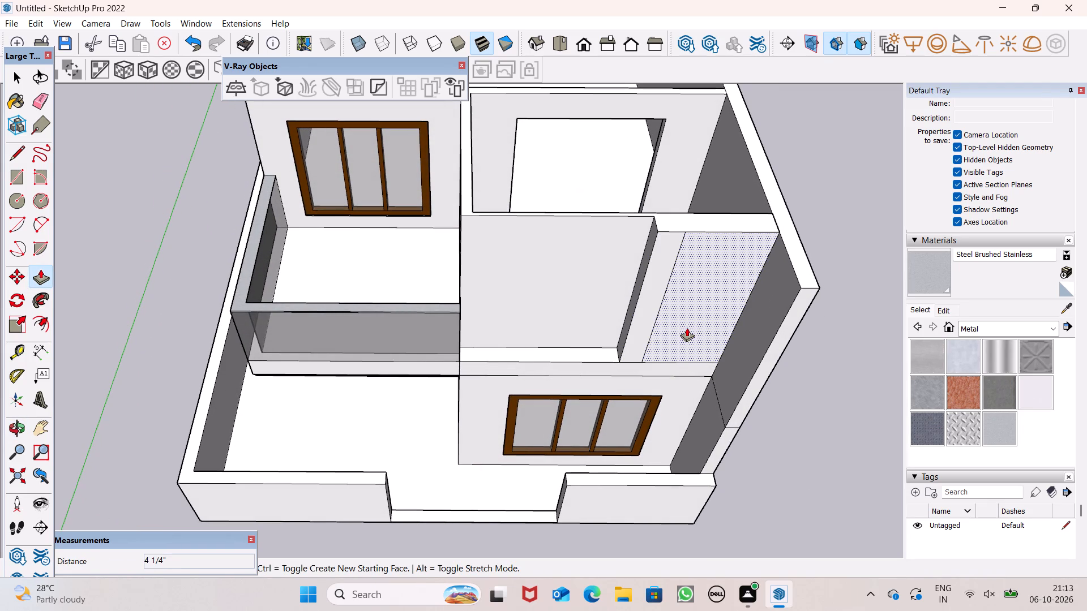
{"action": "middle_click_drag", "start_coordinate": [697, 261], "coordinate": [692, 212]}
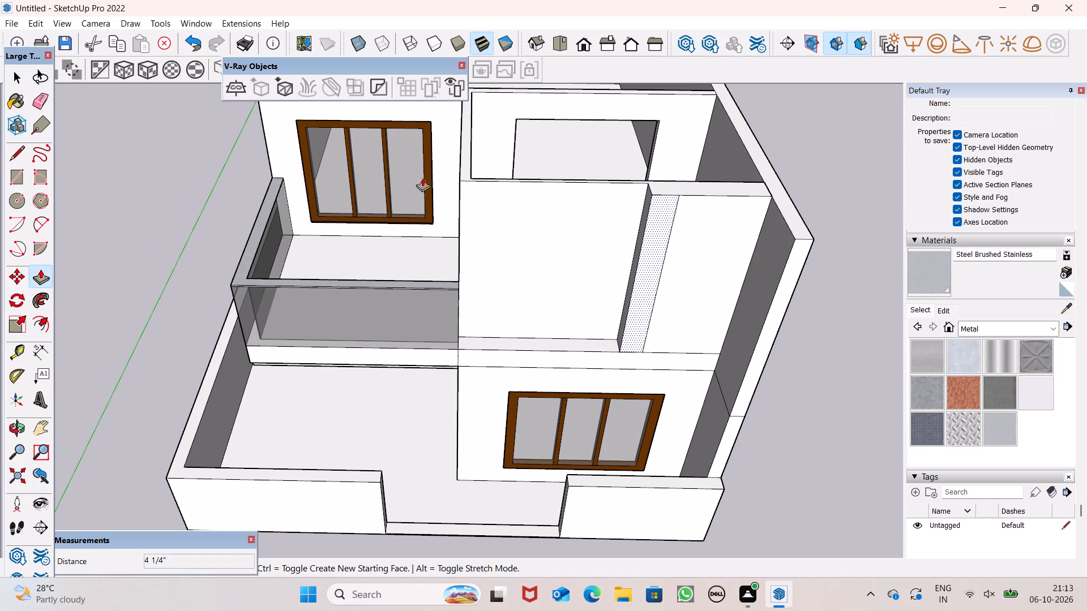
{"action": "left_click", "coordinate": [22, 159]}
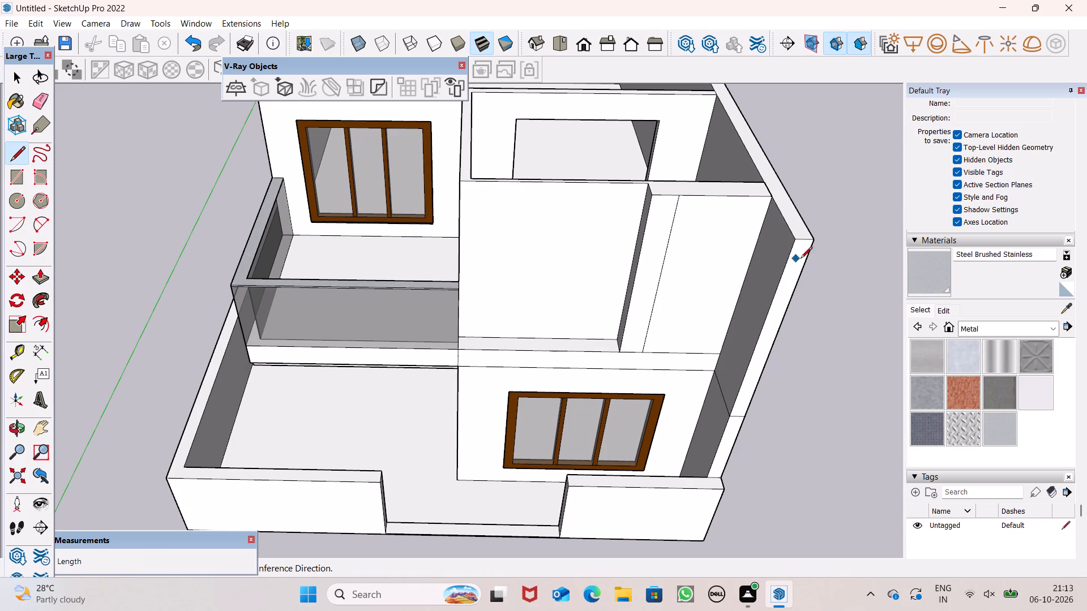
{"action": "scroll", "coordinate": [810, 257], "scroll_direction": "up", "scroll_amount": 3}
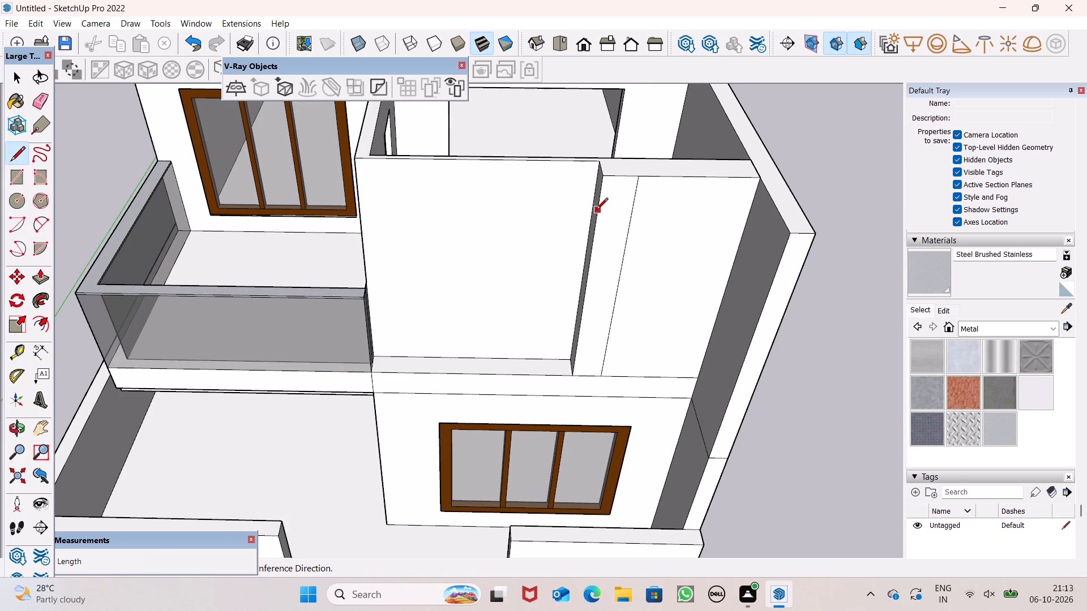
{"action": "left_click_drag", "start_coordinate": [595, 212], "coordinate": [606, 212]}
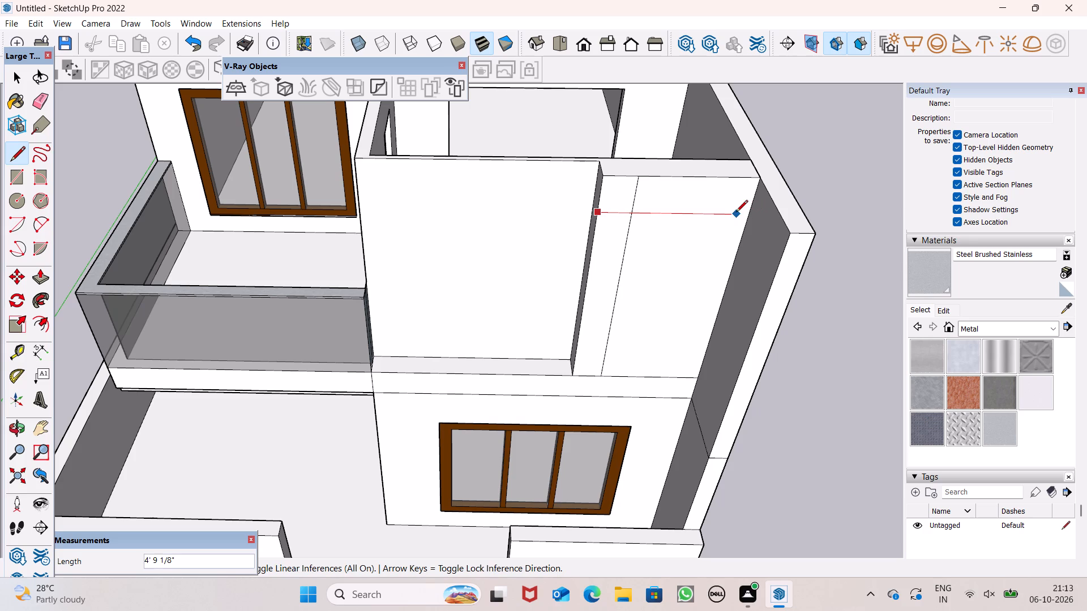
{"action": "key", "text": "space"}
Draw a horizontal line about 5' long near the upper front wall's top, from the recess edge across the strip to the side wall.
{"action": "left_click", "coordinate": [19, 156]}
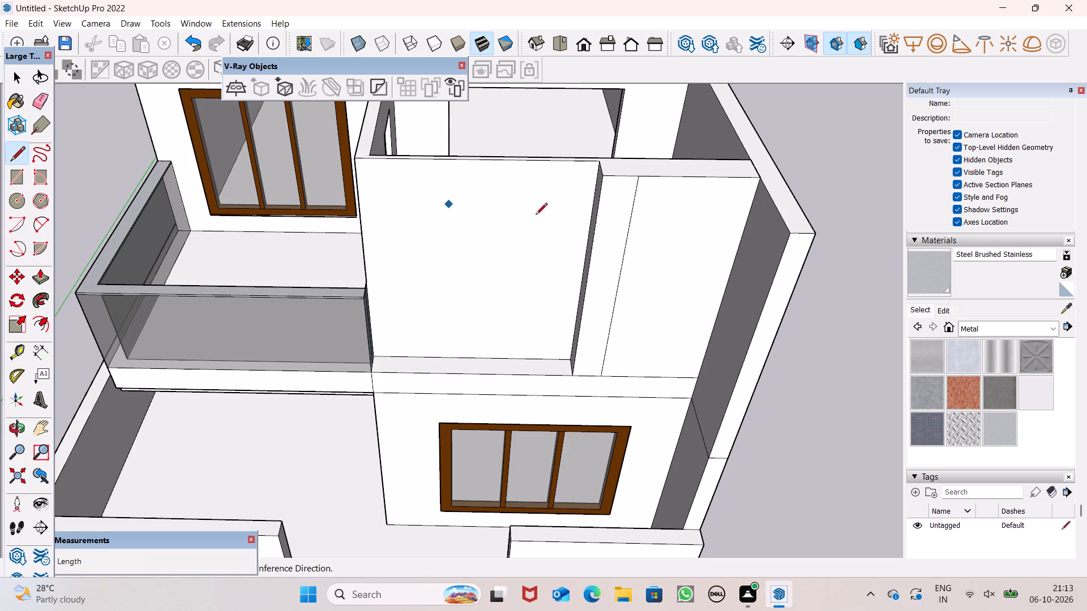
{"action": "middle_click_drag", "start_coordinate": [747, 263], "coordinate": [730, 191]}
{"action": "scroll", "coordinate": [730, 191], "scroll_direction": "up", "scroll_amount": 1}
{"action": "scroll", "coordinate": [687, 149], "scroll_direction": "up", "scroll_amount": 2}
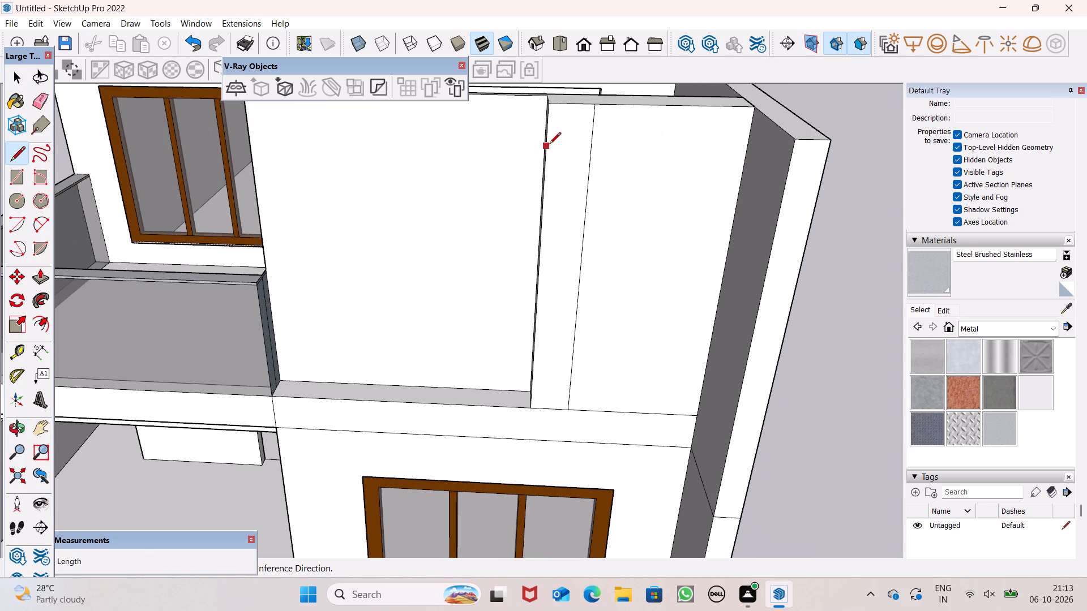
{"action": "left_click", "coordinate": [549, 139]}
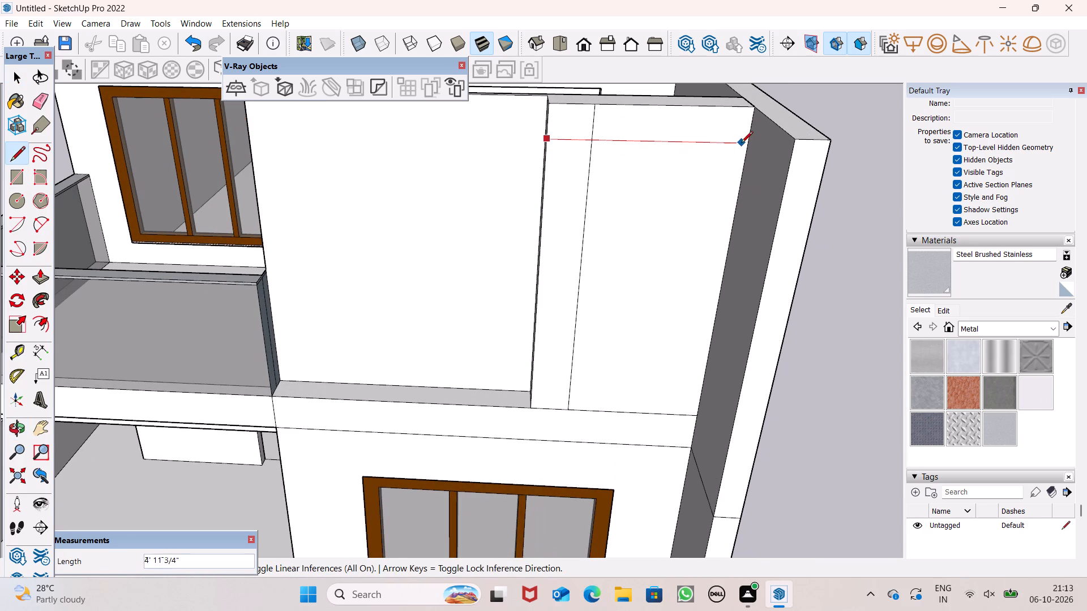
{"action": "left_click", "coordinate": [750, 141]}
{"action": "key", "text": "space"}
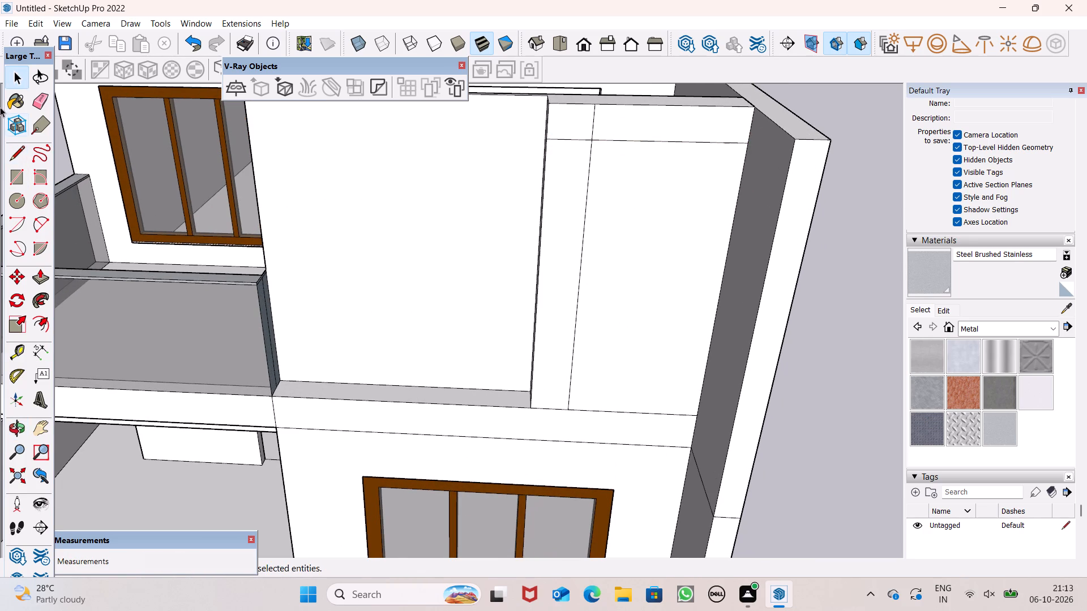
Draw an arc with a bulge of about 3 1/16" from the new line's side-wall end to the front wall's top edge.
{"action": "left_click", "coordinate": [36, 223]}
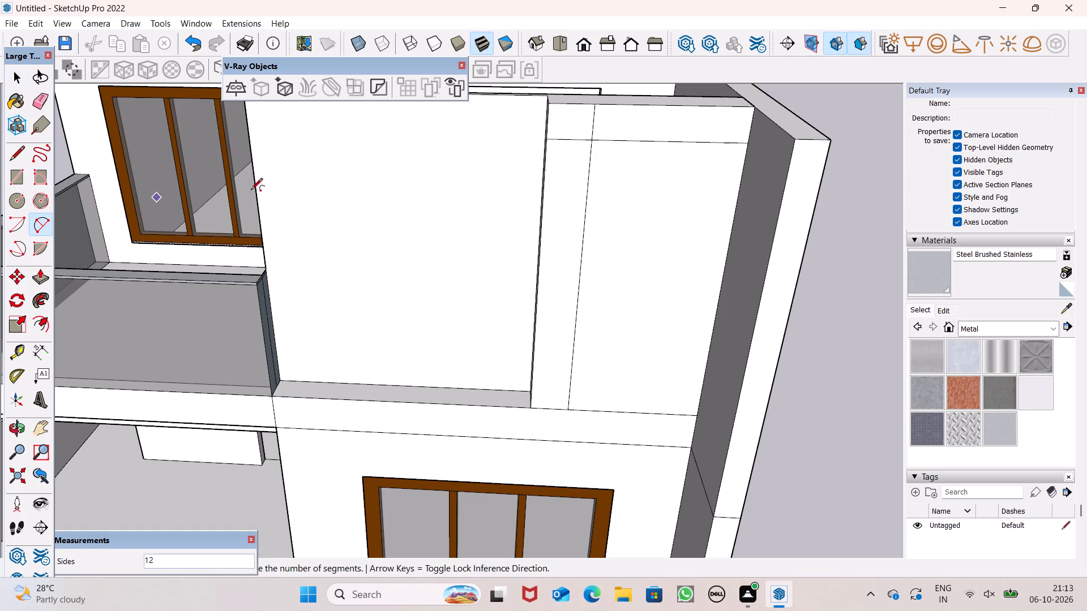
{"action": "left_click", "coordinate": [750, 143]}
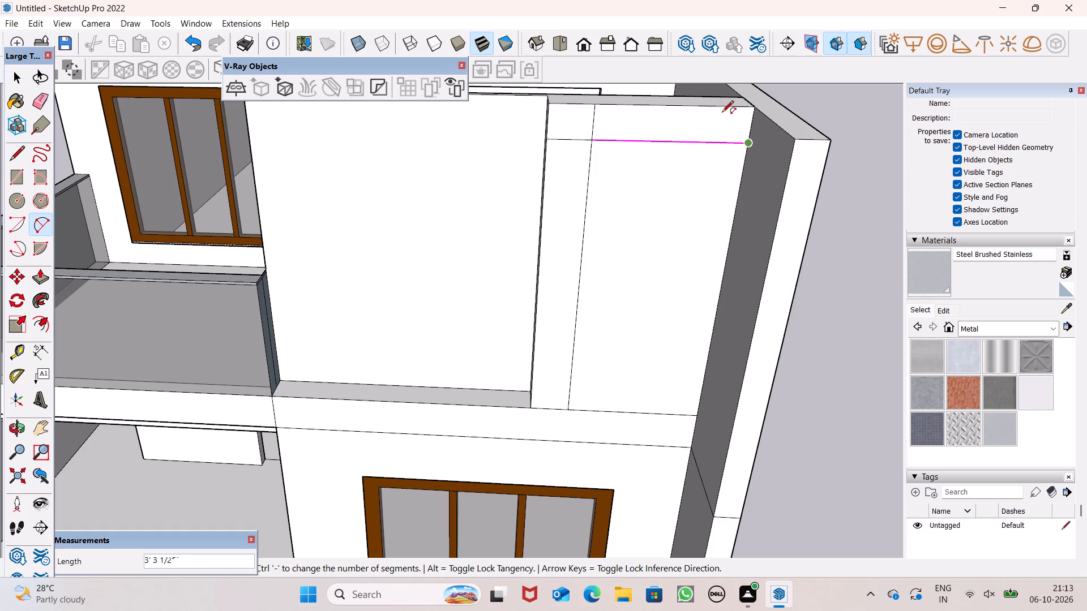
{"action": "left_click", "coordinate": [704, 108]}
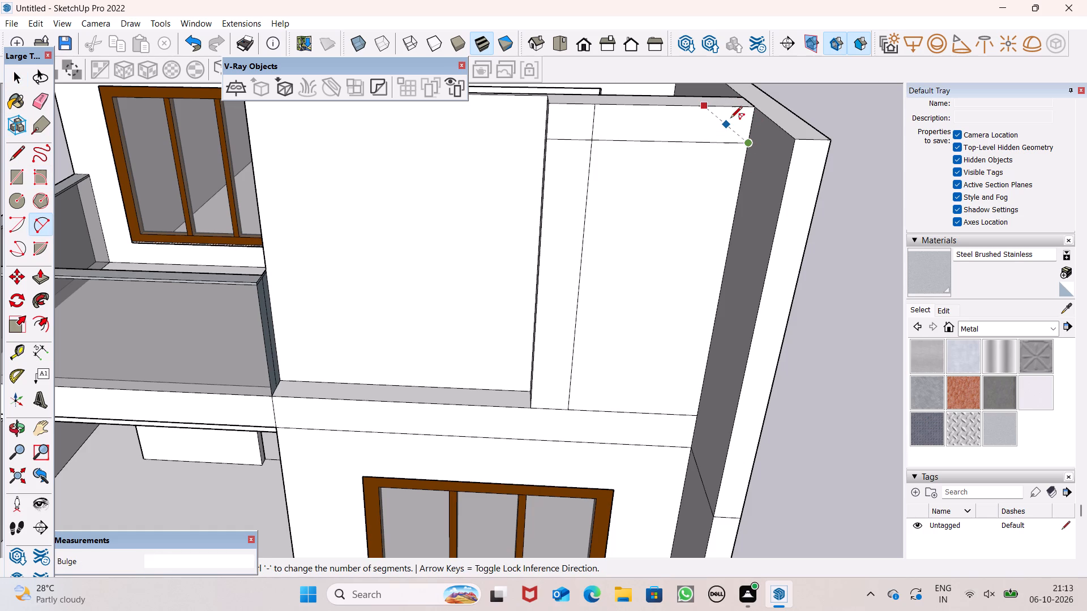
{"action": "scroll", "coordinate": [733, 117], "scroll_direction": "up", "scroll_amount": 8}
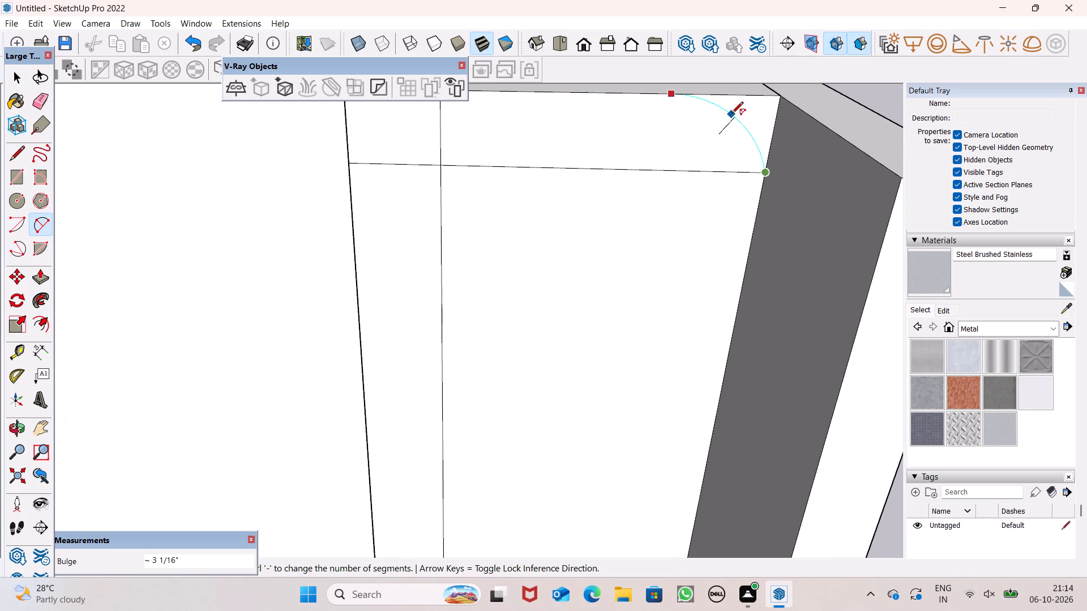
{"action": "left_click", "coordinate": [731, 114]}
{"action": "key", "text": "space"}
{"action": "scroll", "coordinate": [739, 153], "scroll_direction": "down", "scroll_amount": 8}
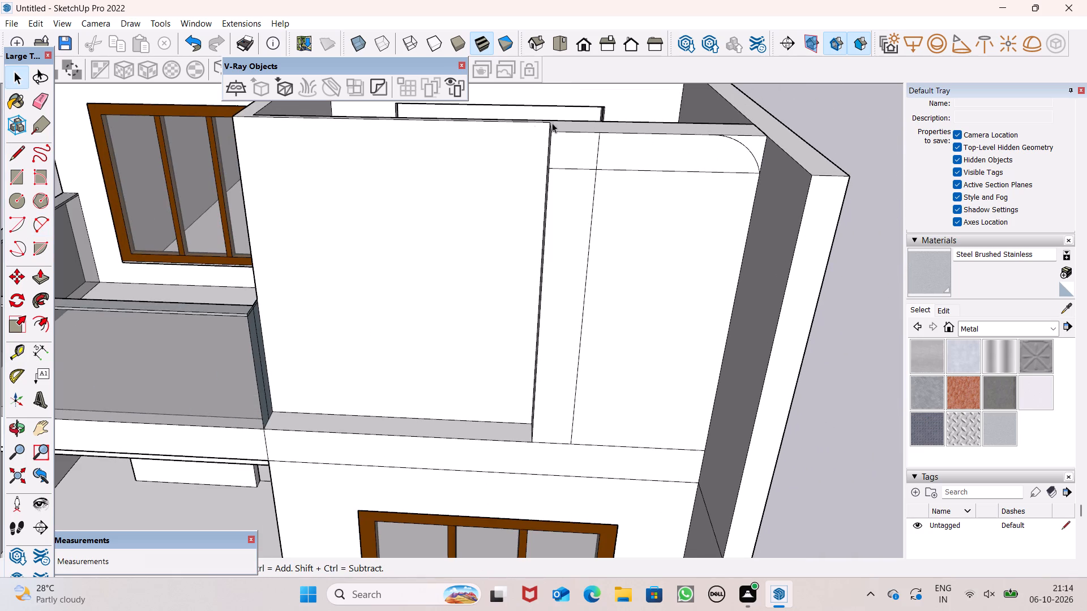
Erase the strip line's stub above the horizontal line and the horizontal segment between the recess edge and the strip.
{"action": "left_click", "coordinate": [48, 99]}
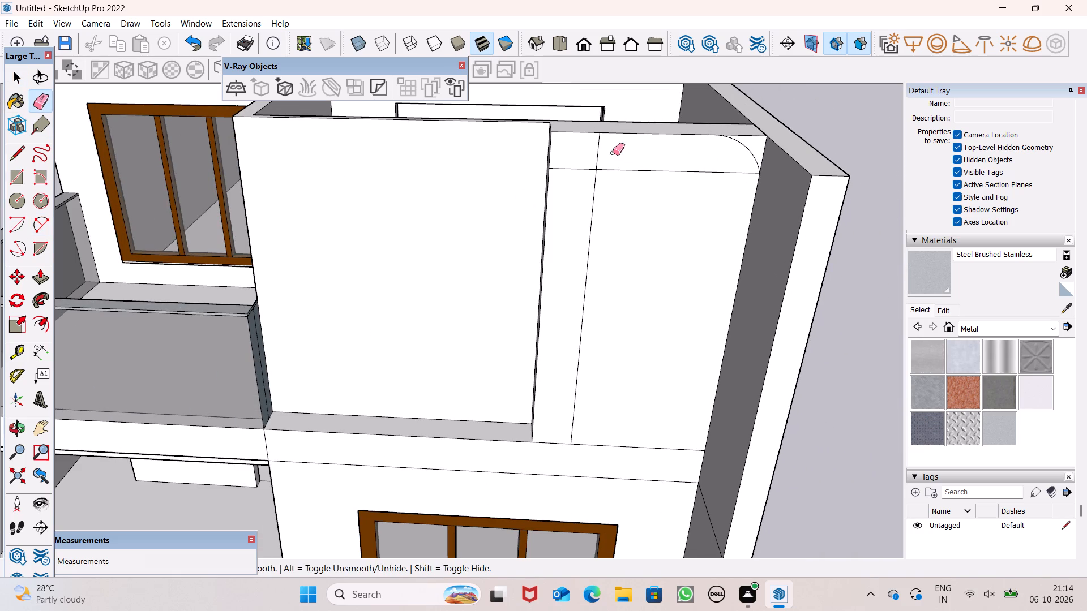
{"action": "left_click_drag", "start_coordinate": [606, 152], "coordinate": [583, 179]}
{"action": "key", "text": "space"}
Push the upper side wall's projecting front end back 3' 2 1/8" to bring it flush with the front wall.
{"action": "scroll", "coordinate": [605, 173], "scroll_direction": "down", "scroll_amount": 5}
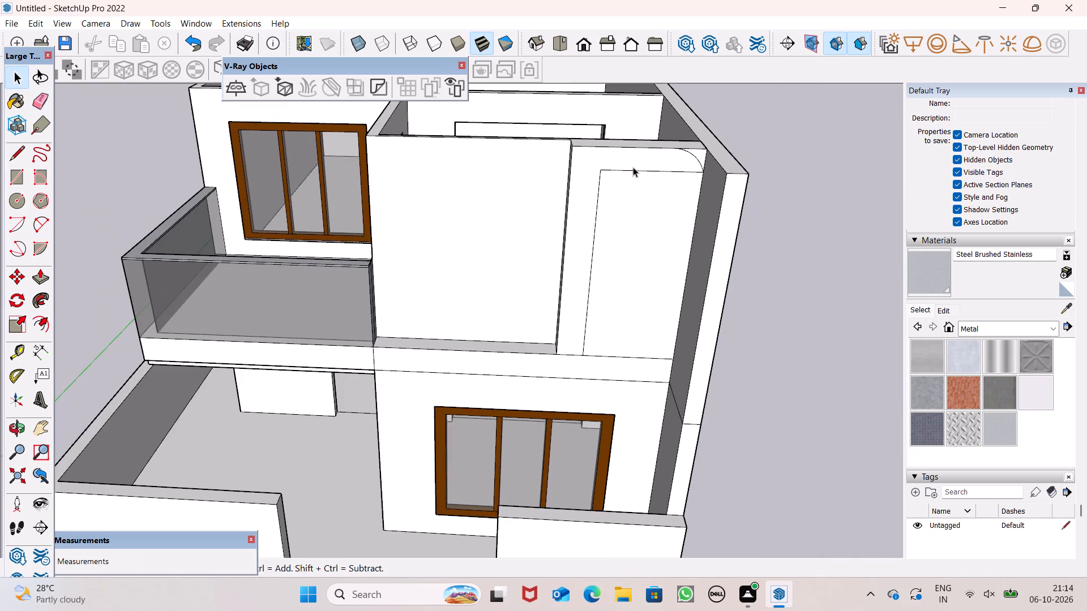
{"action": "middle_click_drag", "start_coordinate": [706, 182], "coordinate": [733, 217]}
{"action": "scroll", "coordinate": [734, 209], "scroll_direction": "down", "scroll_amount": 2}
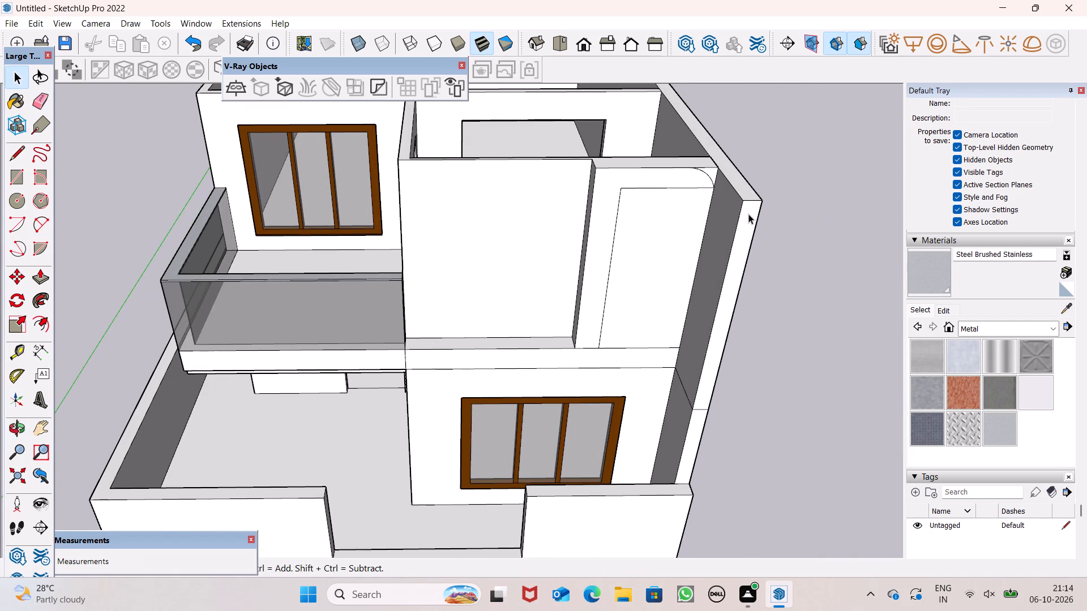
{"action": "middle_click_drag", "start_coordinate": [750, 214], "coordinate": [720, 211]}
{"action": "scroll", "coordinate": [739, 180], "scroll_direction": "up", "scroll_amount": 1}
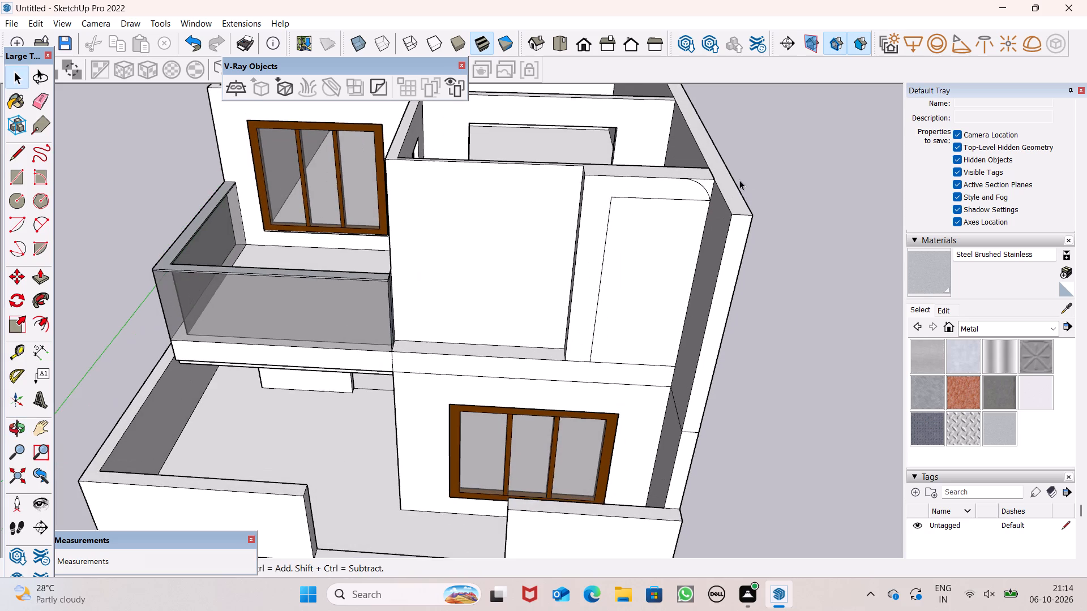
{"action": "middle_click", "coordinate": [742, 214]}
{"action": "scroll", "coordinate": [742, 214], "scroll_direction": "up", "scroll_amount": 1}
{"action": "scroll", "coordinate": [763, 222], "scroll_direction": "down", "scroll_amount": 5}
{"action": "middle_click_drag", "start_coordinate": [771, 255], "coordinate": [758, 281]}
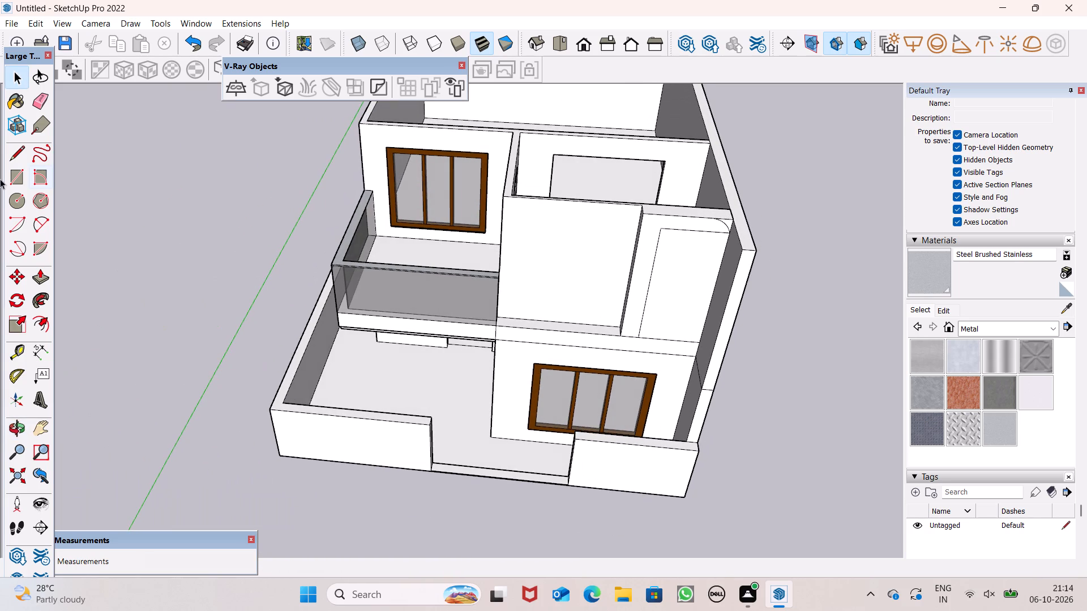
{"action": "left_click", "coordinate": [38, 279]}
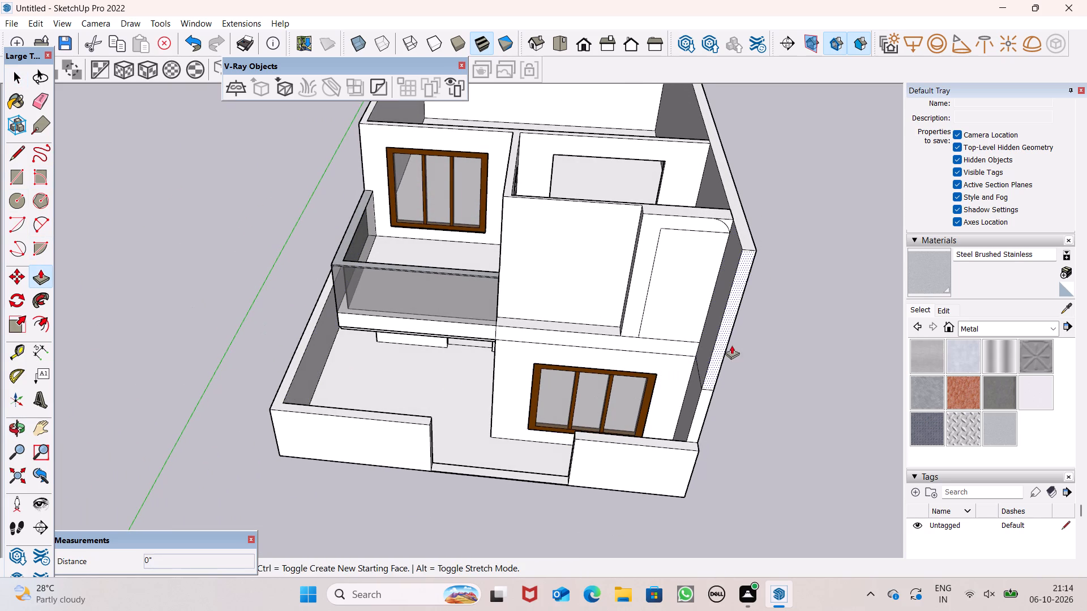
{"action": "left_click_drag", "start_coordinate": [721, 347], "coordinate": [700, 285]}
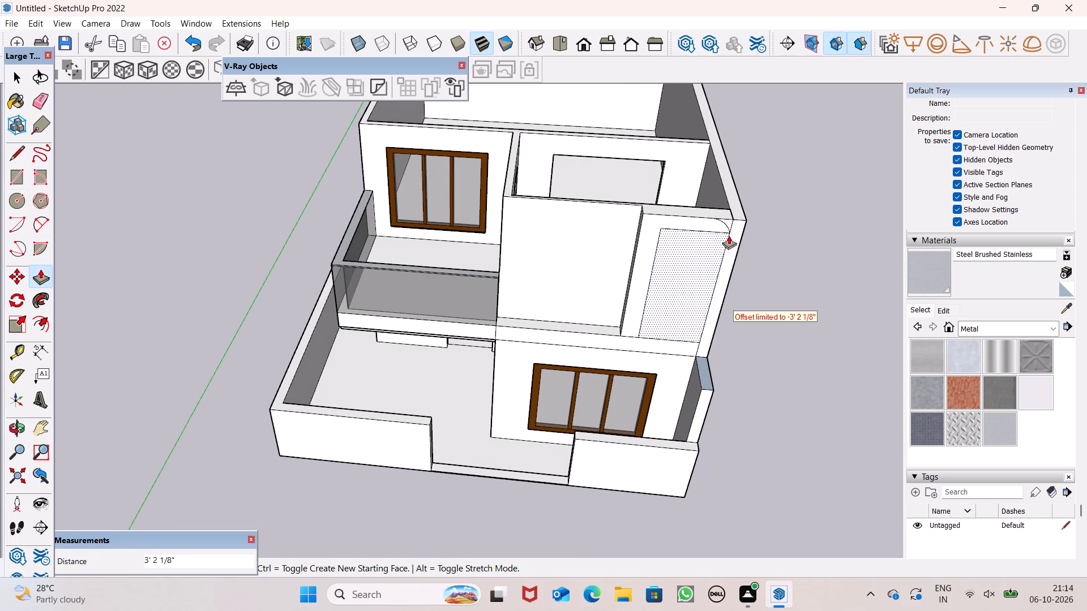
Erase the old corner arc and the seam between front and side walls above the outlined panel.
{"action": "scroll", "coordinate": [730, 233], "scroll_direction": "up", "scroll_amount": 5}
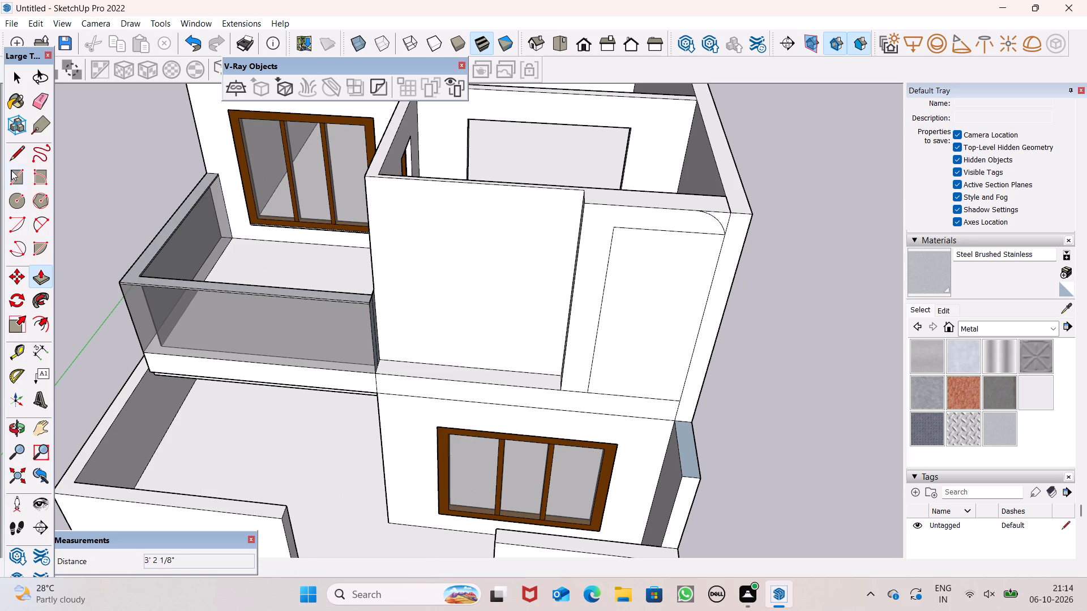
{"action": "left_click", "coordinate": [40, 113]}
{"action": "scroll", "coordinate": [731, 252], "scroll_direction": "up", "scroll_amount": 5}
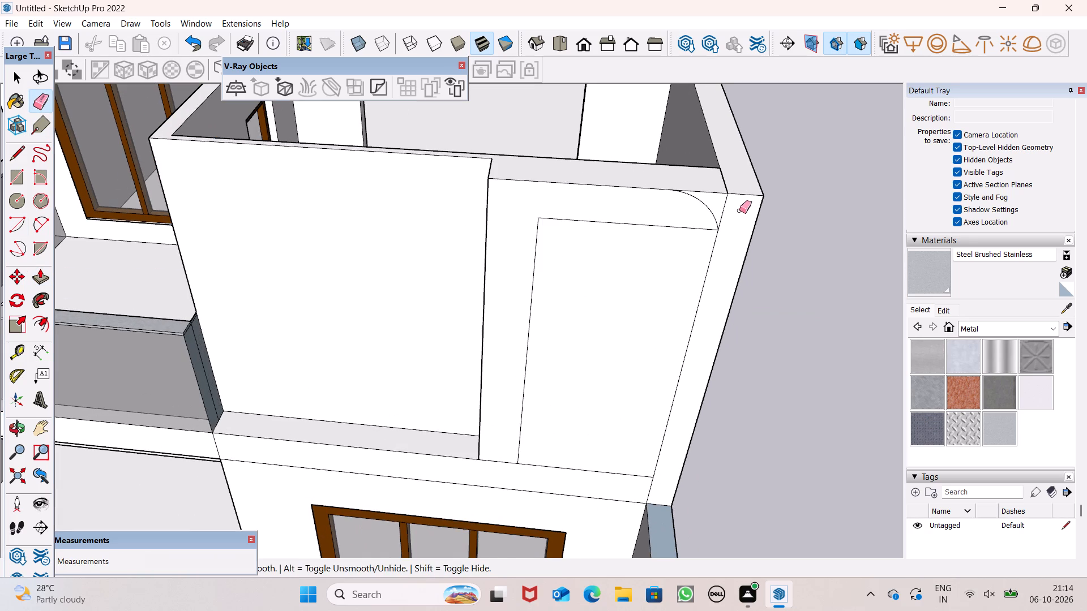
{"action": "left_click_drag", "start_coordinate": [726, 209], "coordinate": [707, 208]}
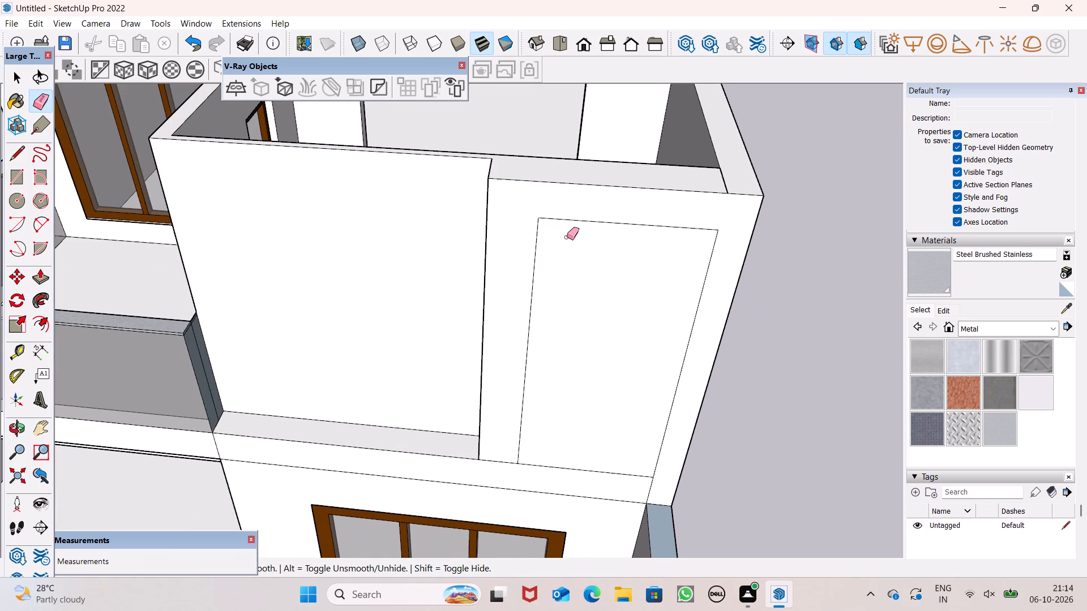
Draw a short line from the outlined panel's upper outer corner to the outer edge of the side wall.
{"action": "scroll", "coordinate": [561, 238], "scroll_direction": "down", "scroll_amount": 1}
{"action": "scroll", "coordinate": [684, 282], "scroll_direction": "down", "scroll_amount": 2}
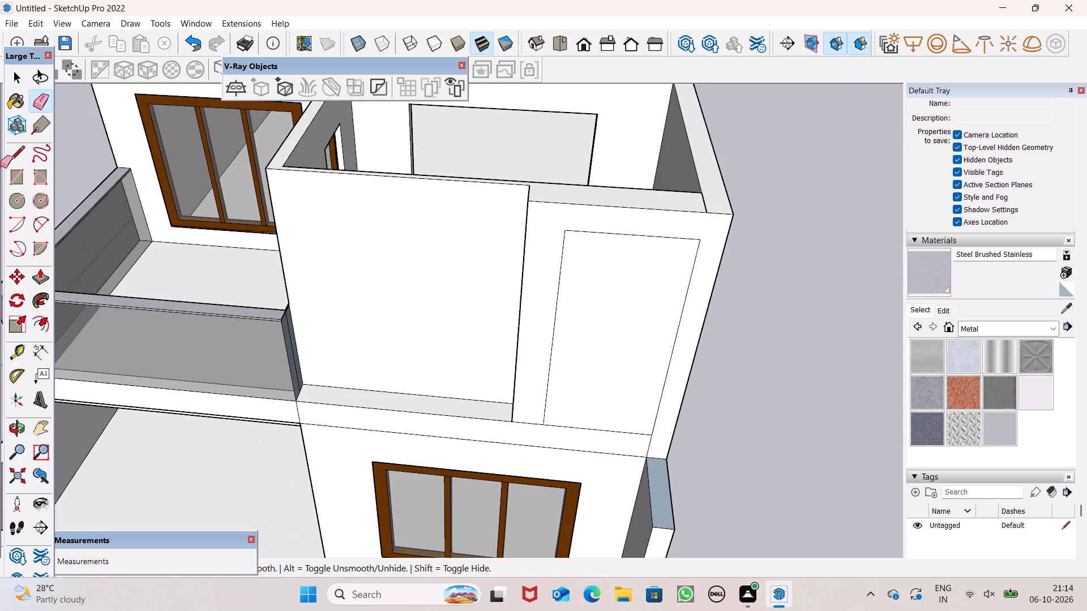
{"action": "left_click", "coordinate": [16, 155]}
{"action": "left_click", "coordinate": [700, 238]}
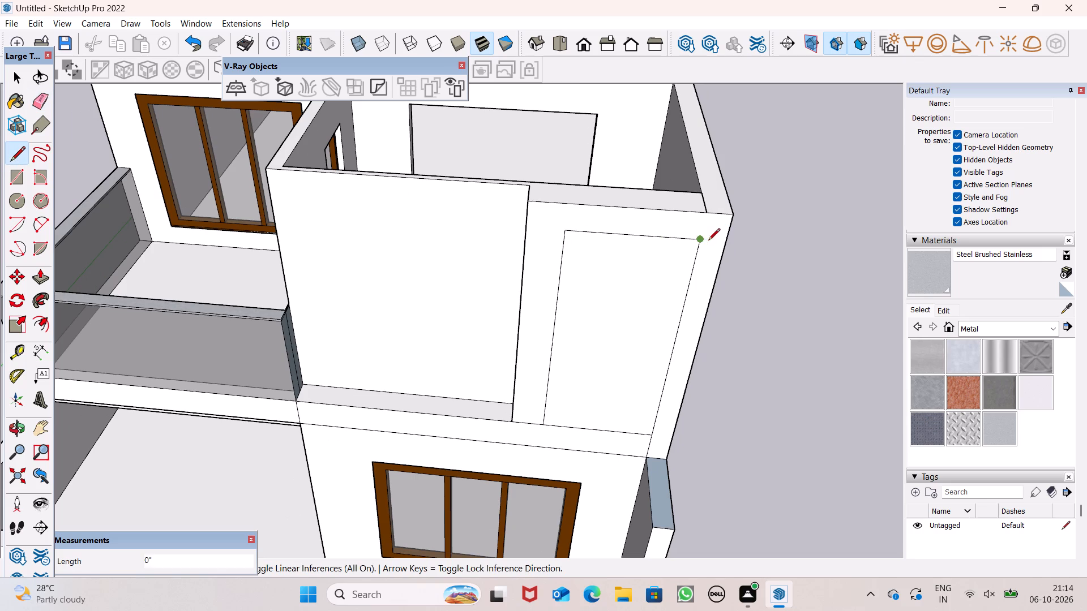
{"action": "left_click", "coordinate": [722, 248]}
{"action": "key", "text": "space"}
{"action": "scroll", "coordinate": [519, 191], "scroll_direction": "down", "scroll_amount": 1}
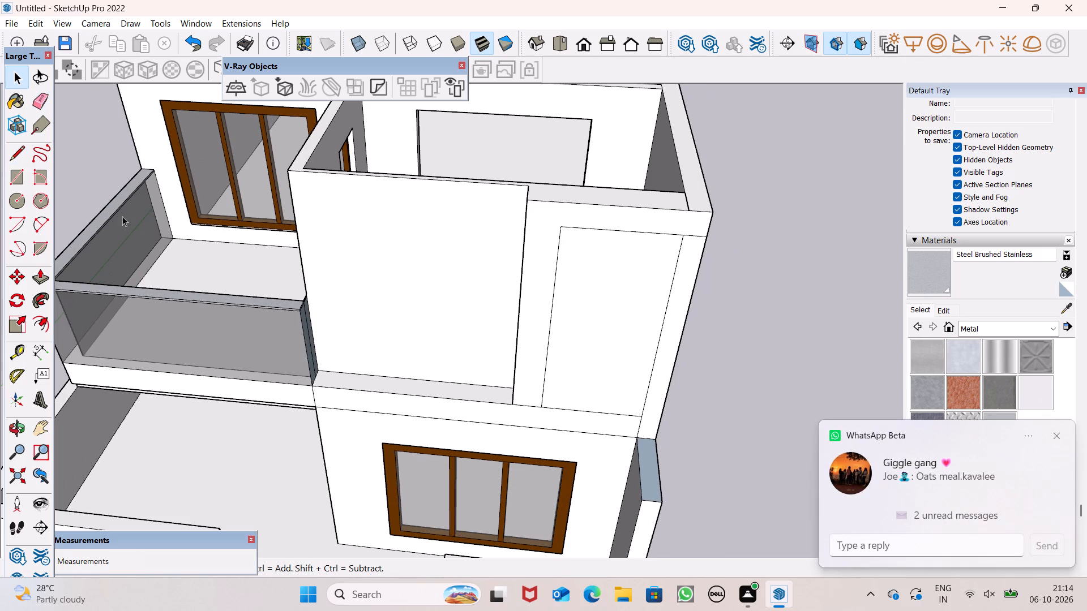
{"action": "left_click", "coordinate": [1056, 436]}
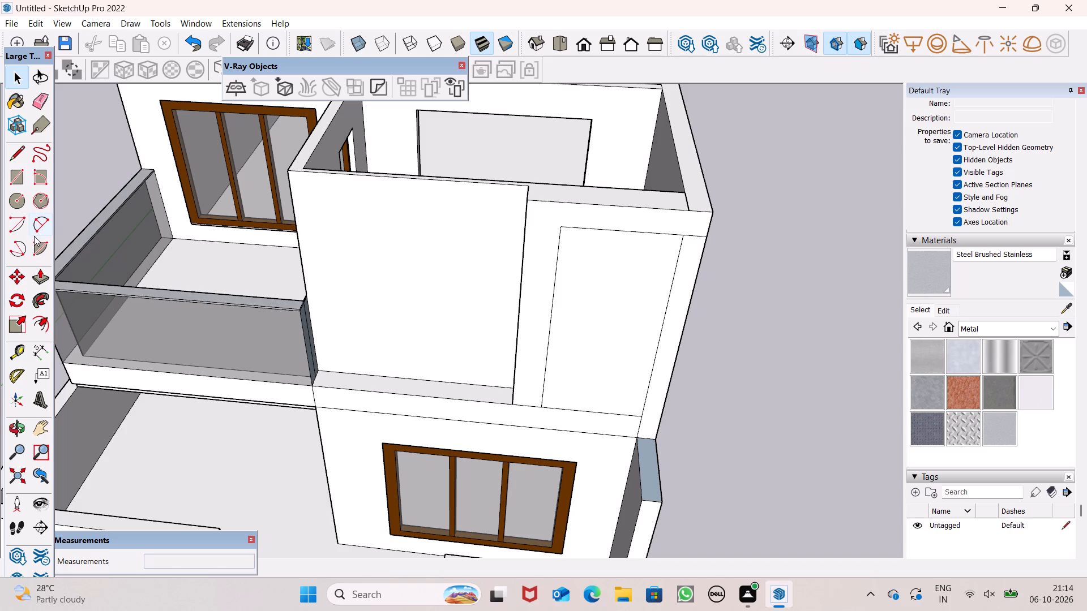
Draw an arc with a bulge of about 2 15/16" from the short line's outer end to the wall's top edge.
{"action": "left_click", "coordinate": [34, 230]}
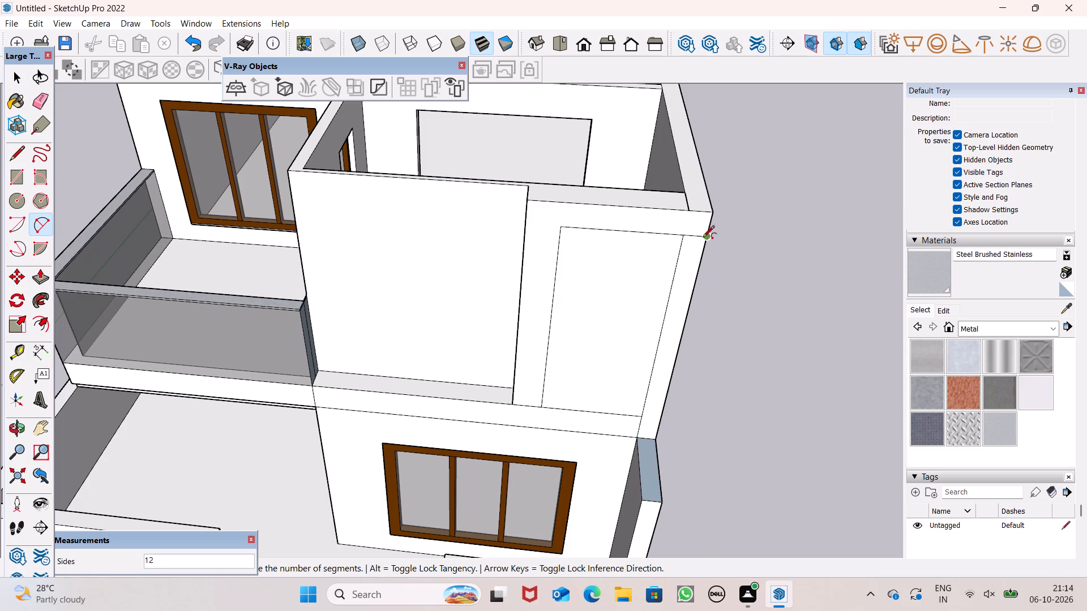
{"action": "scroll", "coordinate": [698, 237], "scroll_direction": "up", "scroll_amount": 3}
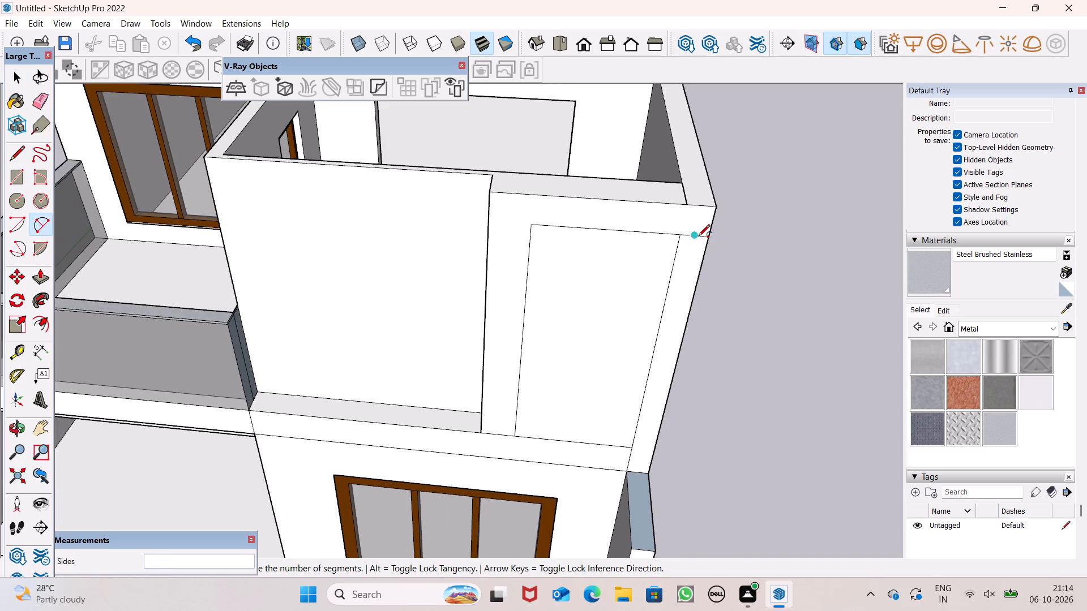
{"action": "left_click", "coordinate": [709, 238]}
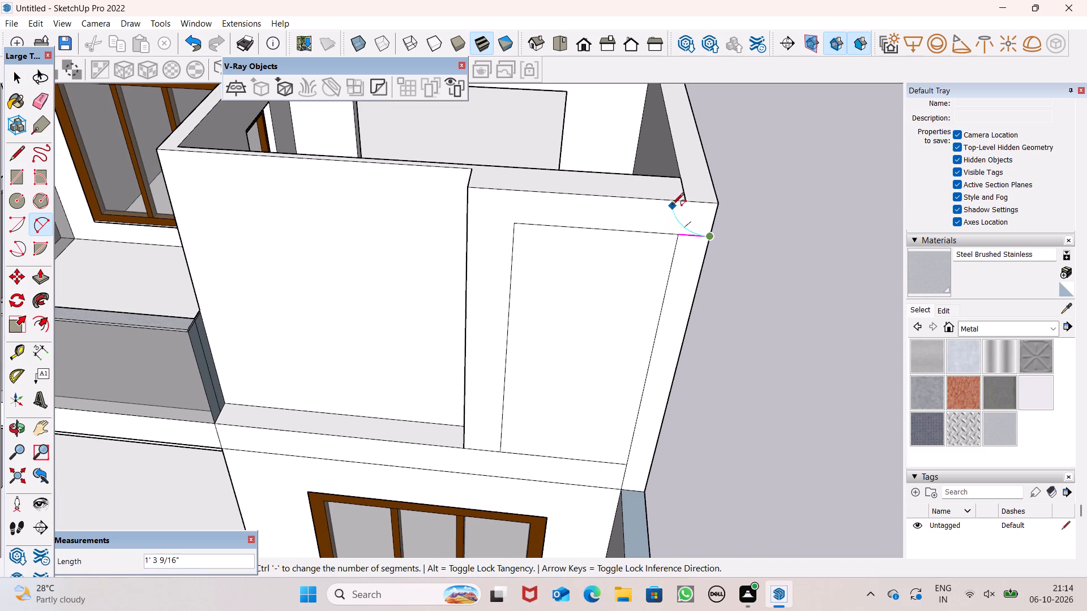
{"action": "left_click", "coordinate": [646, 202]}
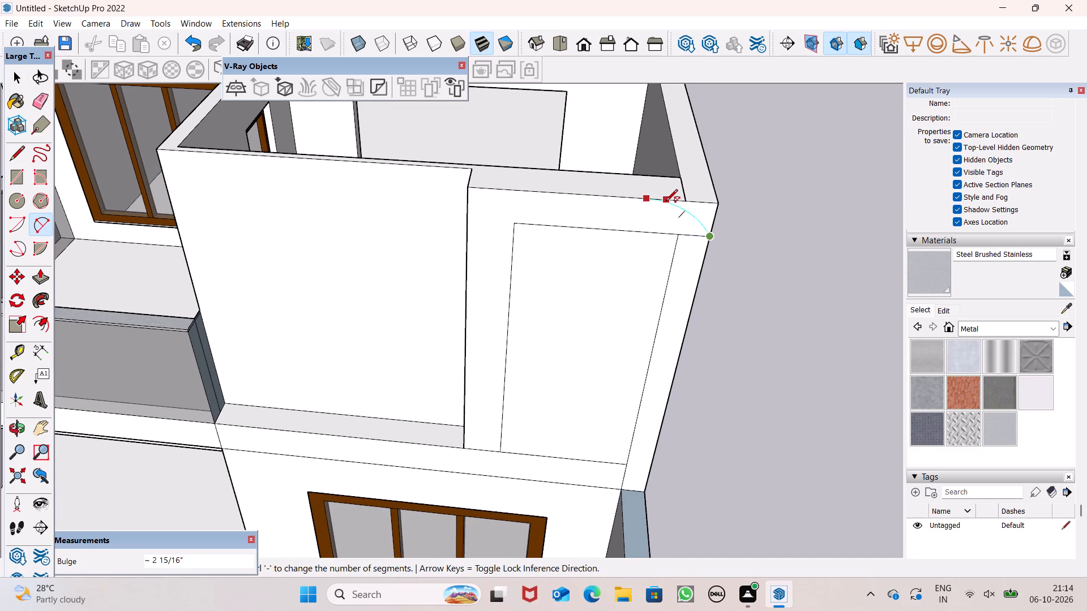
{"action": "left_click", "coordinate": [666, 201]}
{"action": "key", "text": "space"}
Erase the short line connecting the outlined panel's upper corner to the wall's outer edge.
{"action": "scroll", "coordinate": [666, 200], "scroll_direction": "down", "scroll_amount": 4}
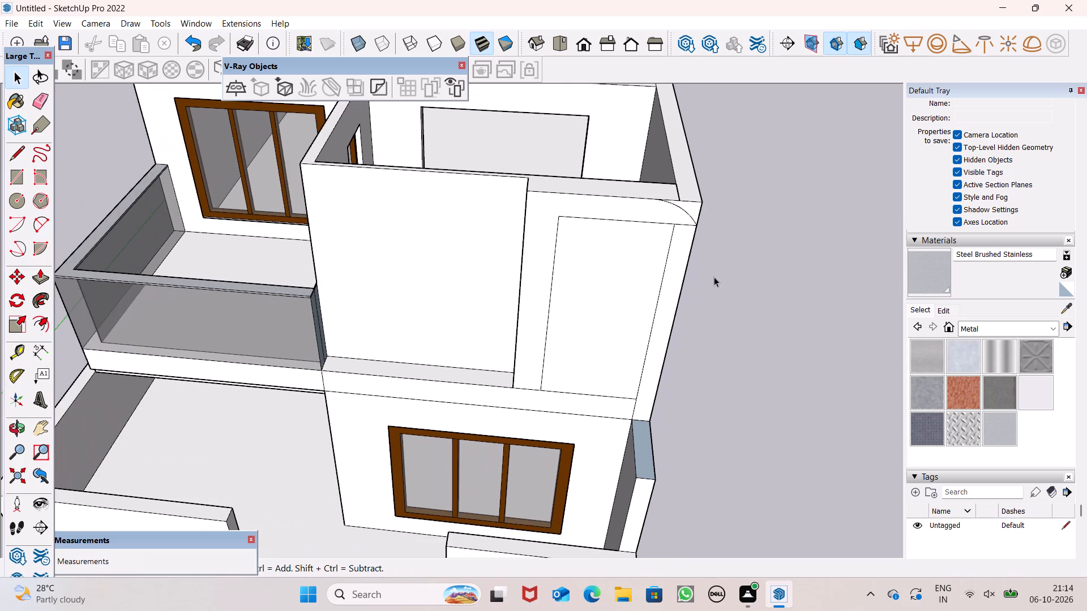
{"action": "scroll", "coordinate": [675, 238], "scroll_direction": "down", "scroll_amount": 4}
{"action": "middle_click_drag", "start_coordinate": [684, 252], "coordinate": [684, 225]}
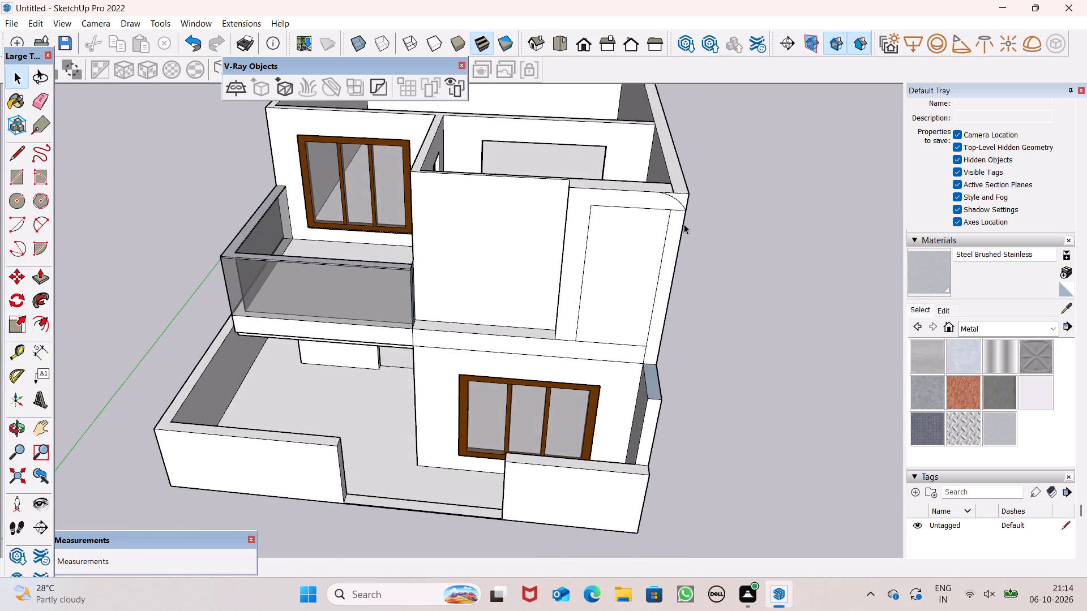
{"action": "scroll", "coordinate": [684, 221], "scroll_direction": "up", "scroll_amount": 1}
{"action": "middle_click_drag", "start_coordinate": [691, 226], "coordinate": [699, 173]}
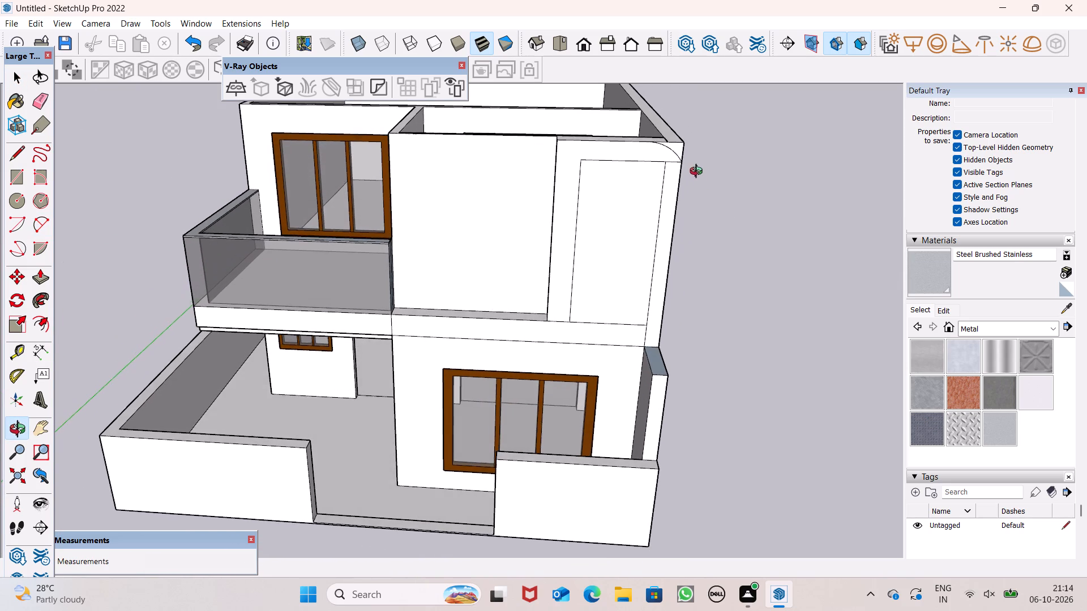
{"action": "middle_click_drag", "start_coordinate": [699, 173], "coordinate": [699, 170]}
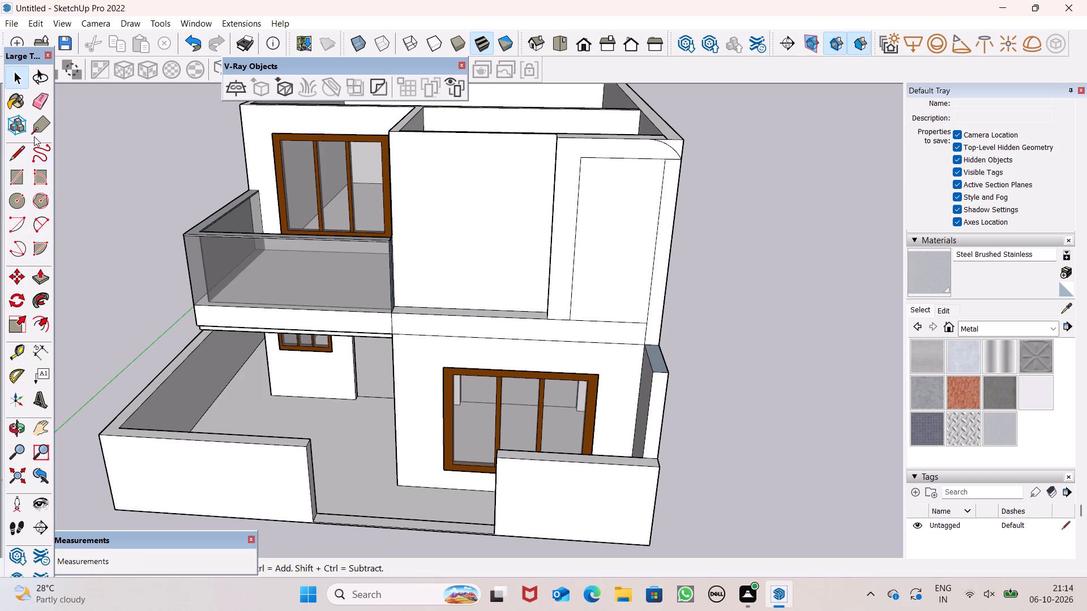
{"action": "left_click", "coordinate": [48, 102]}
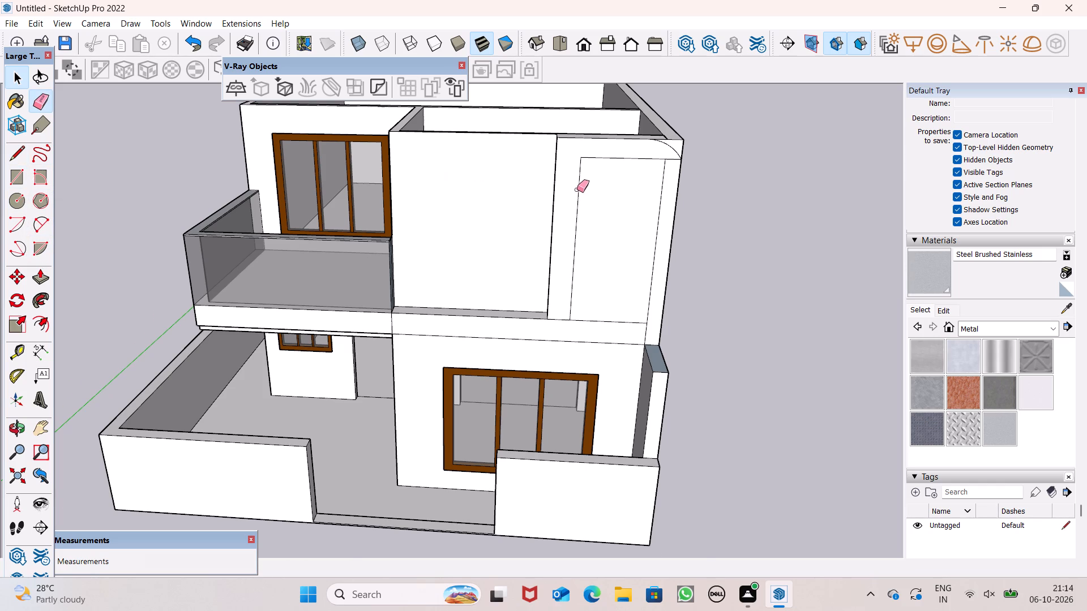
{"action": "scroll", "coordinate": [587, 190], "scroll_direction": "up", "scroll_amount": 5}
{"action": "scroll", "coordinate": [707, 145], "scroll_direction": "up", "scroll_amount": 4}
{"action": "left_click_drag", "start_coordinate": [727, 131], "coordinate": [728, 136]}
{"action": "scroll", "coordinate": [722, 181], "scroll_direction": "down", "scroll_amount": 2}
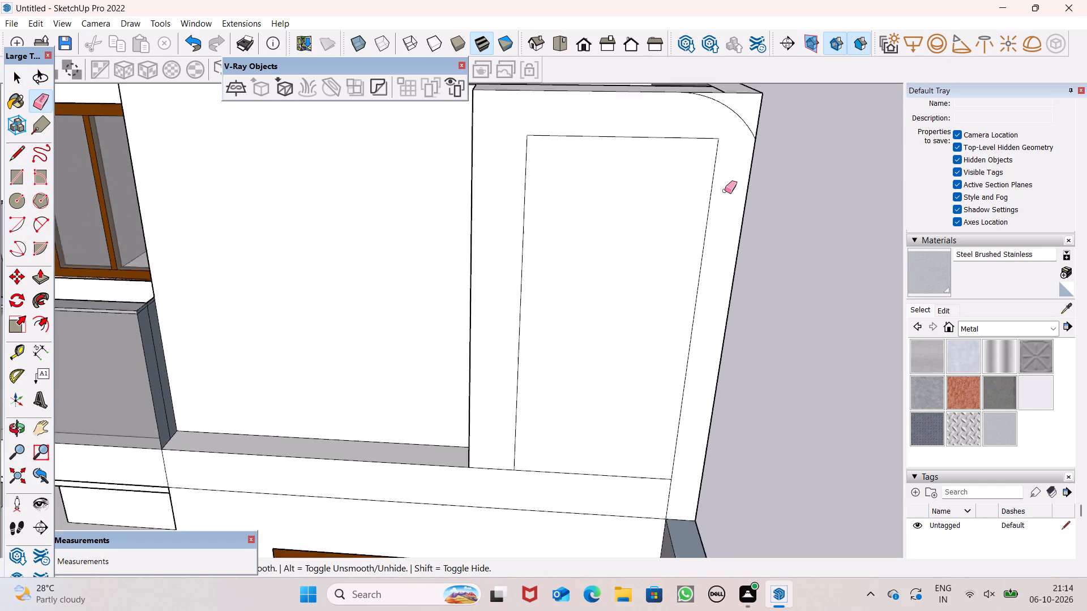
Push/pull the round-cornered frame face surrounding the outlined panel by about 1/16".
{"action": "scroll", "coordinate": [725, 191], "scroll_direction": "down", "scroll_amount": 8}
{"action": "middle_click_drag", "start_coordinate": [744, 237], "coordinate": [773, 287]}
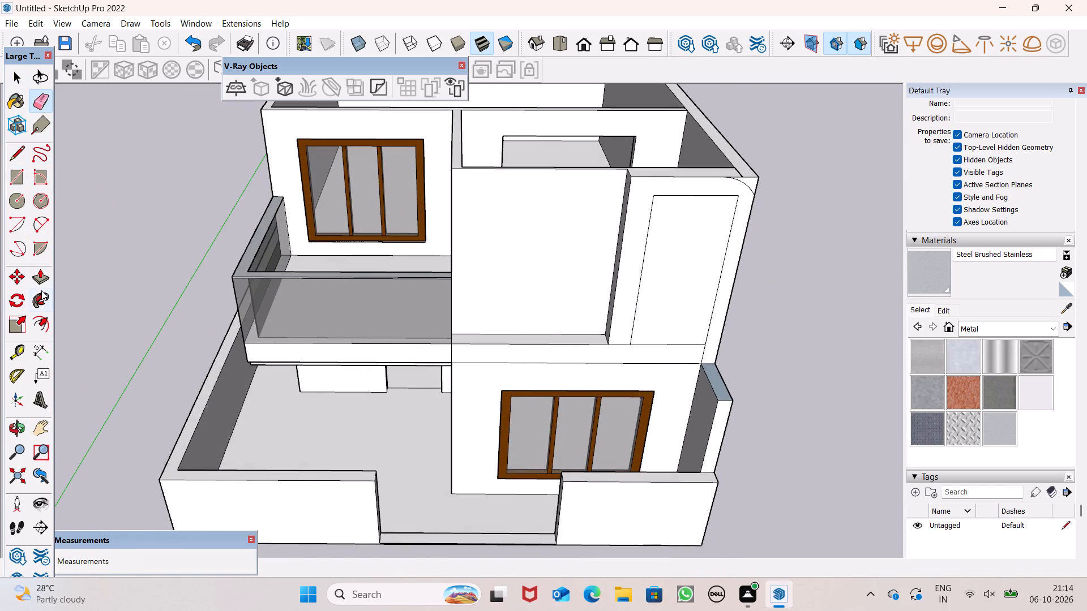
{"action": "left_click", "coordinate": [36, 283]}
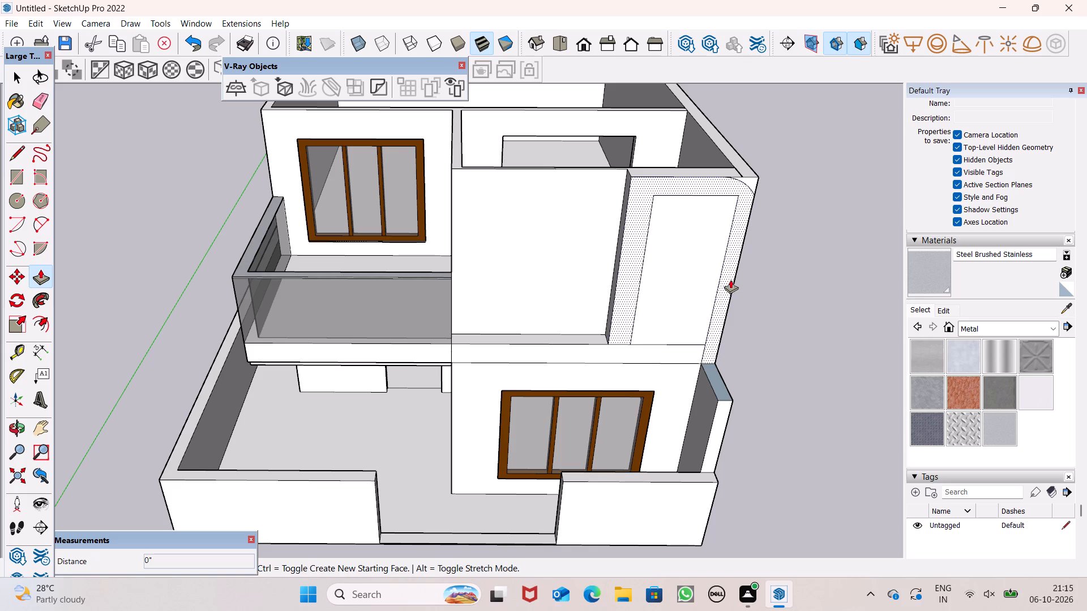
{"action": "left_click", "coordinate": [730, 279]}
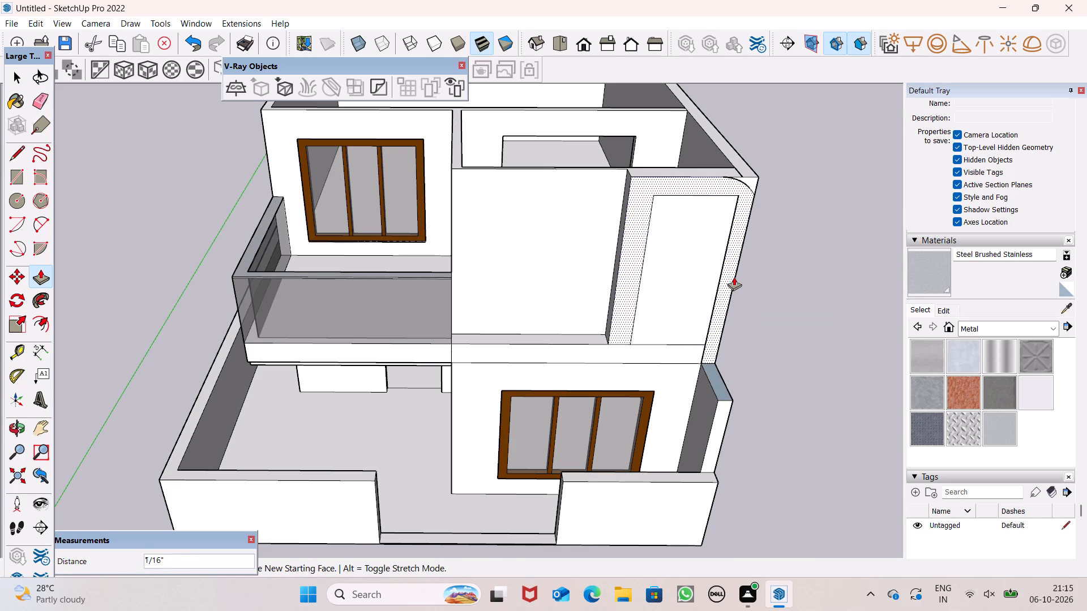
{"action": "middle_click_drag", "start_coordinate": [701, 256], "coordinate": [742, 402]}
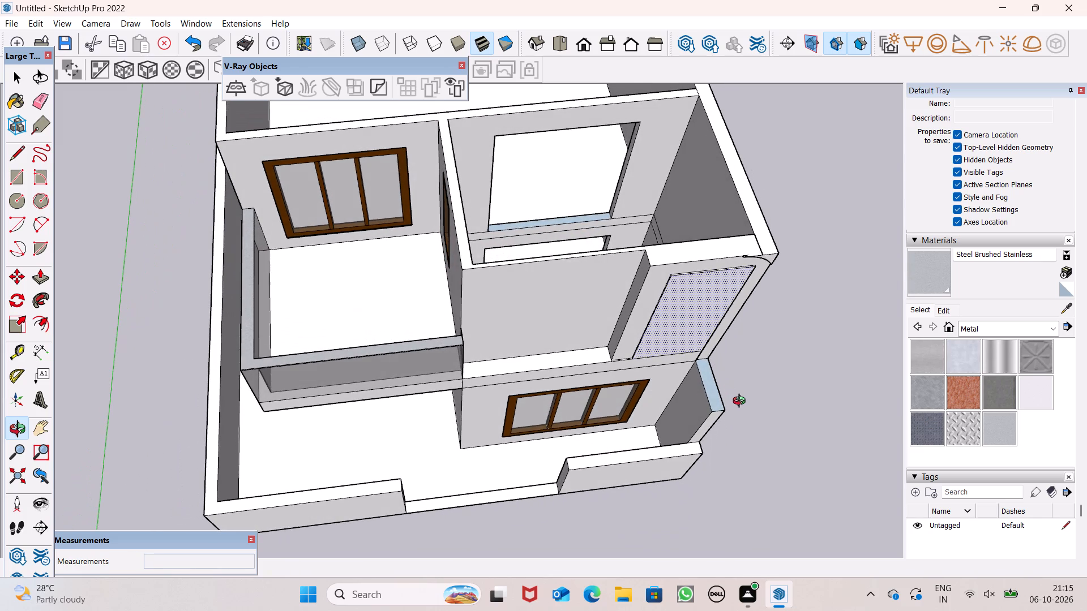
{"action": "middle_click_drag", "start_coordinate": [742, 402], "coordinate": [742, 400]}
{"action": "scroll", "coordinate": [622, 350], "scroll_direction": "up", "scroll_amount": 4}
{"action": "left_click_drag", "start_coordinate": [624, 347], "coordinate": [576, 358]}
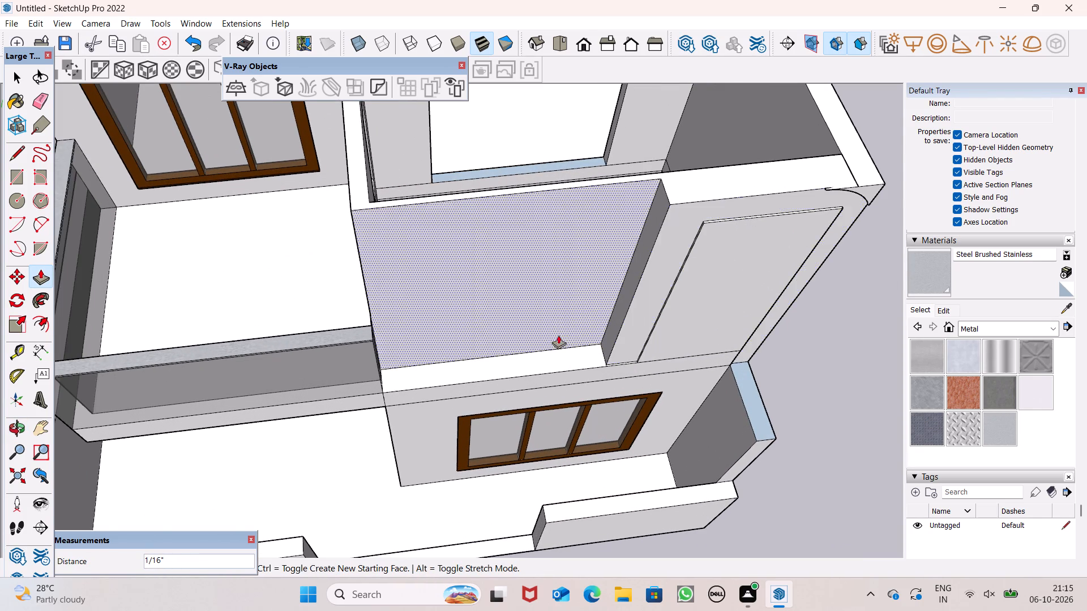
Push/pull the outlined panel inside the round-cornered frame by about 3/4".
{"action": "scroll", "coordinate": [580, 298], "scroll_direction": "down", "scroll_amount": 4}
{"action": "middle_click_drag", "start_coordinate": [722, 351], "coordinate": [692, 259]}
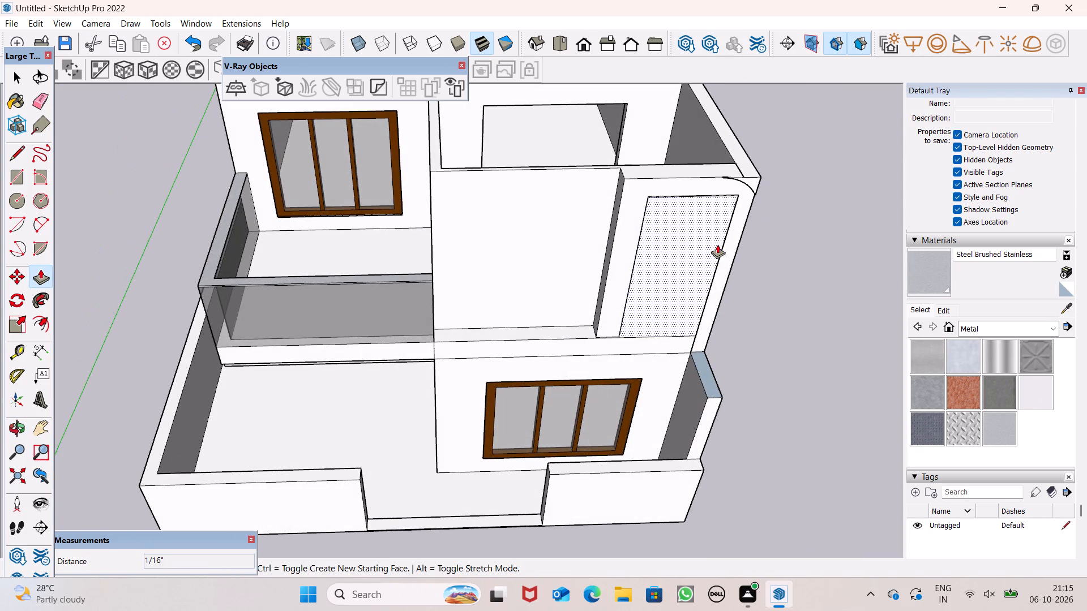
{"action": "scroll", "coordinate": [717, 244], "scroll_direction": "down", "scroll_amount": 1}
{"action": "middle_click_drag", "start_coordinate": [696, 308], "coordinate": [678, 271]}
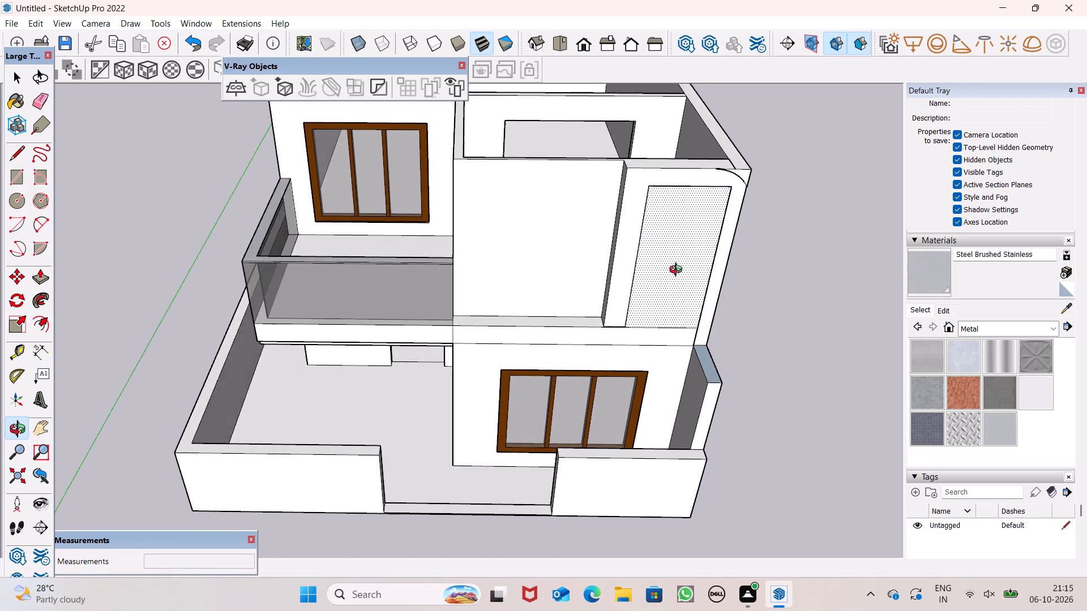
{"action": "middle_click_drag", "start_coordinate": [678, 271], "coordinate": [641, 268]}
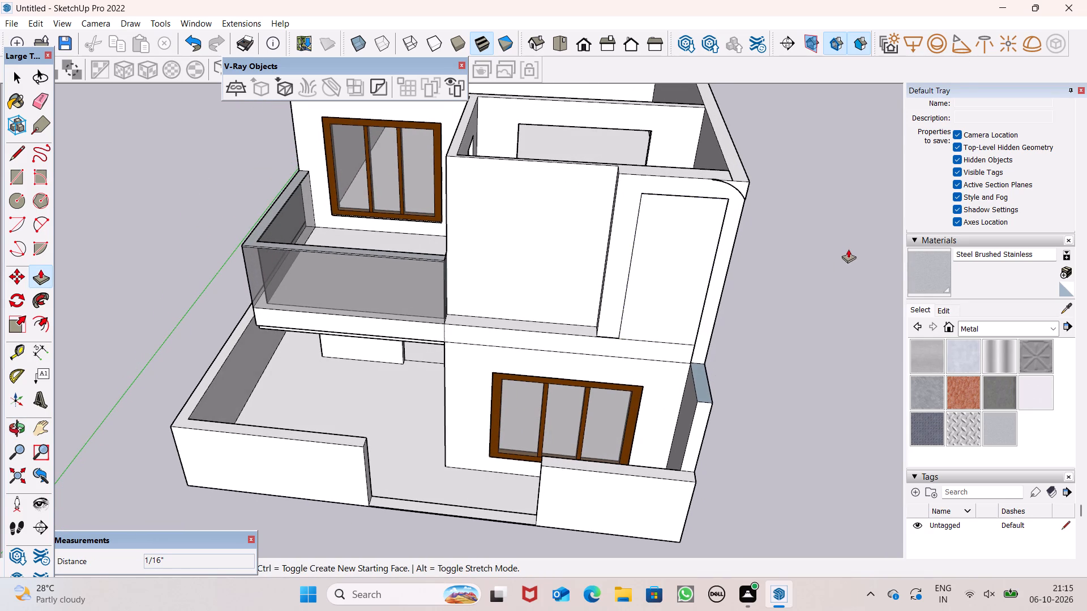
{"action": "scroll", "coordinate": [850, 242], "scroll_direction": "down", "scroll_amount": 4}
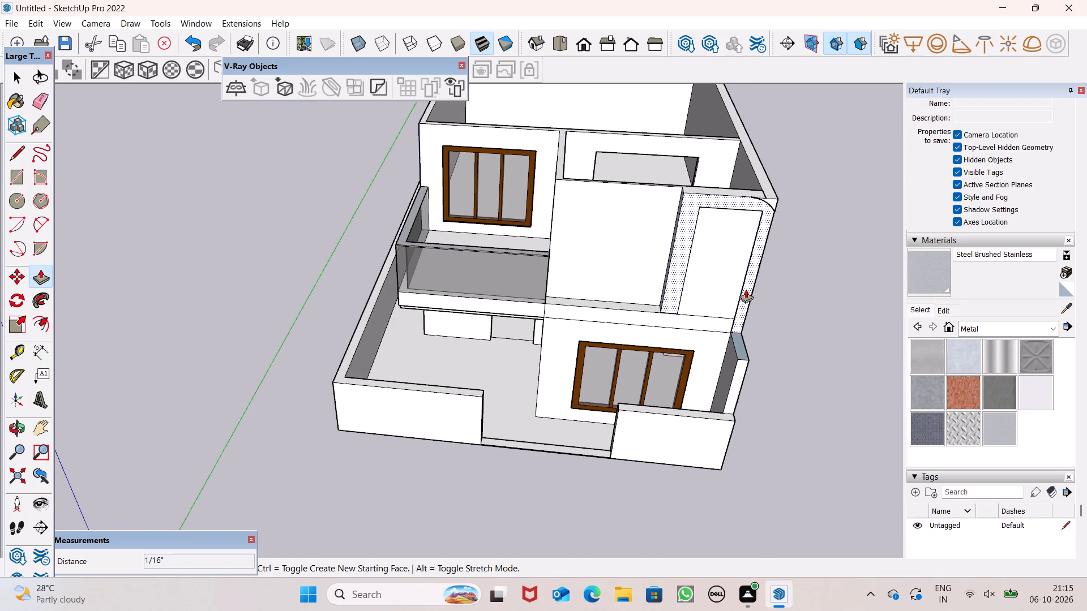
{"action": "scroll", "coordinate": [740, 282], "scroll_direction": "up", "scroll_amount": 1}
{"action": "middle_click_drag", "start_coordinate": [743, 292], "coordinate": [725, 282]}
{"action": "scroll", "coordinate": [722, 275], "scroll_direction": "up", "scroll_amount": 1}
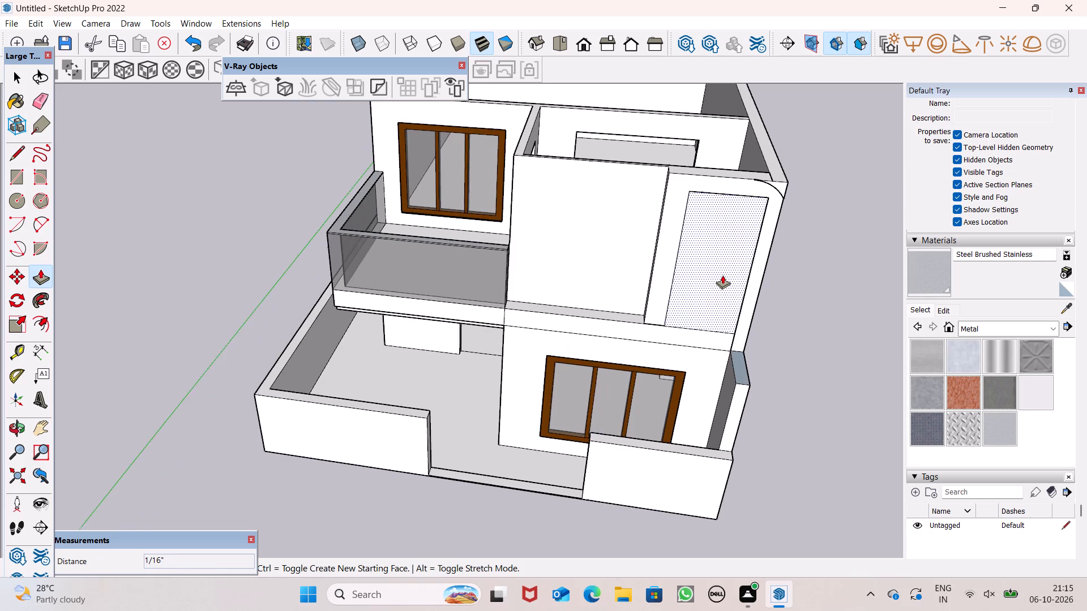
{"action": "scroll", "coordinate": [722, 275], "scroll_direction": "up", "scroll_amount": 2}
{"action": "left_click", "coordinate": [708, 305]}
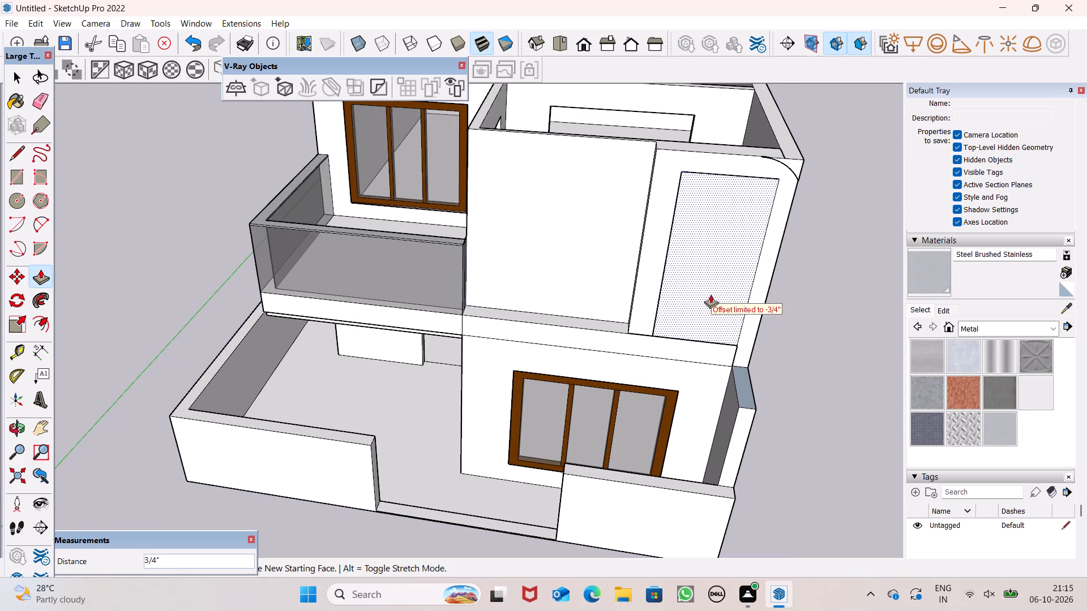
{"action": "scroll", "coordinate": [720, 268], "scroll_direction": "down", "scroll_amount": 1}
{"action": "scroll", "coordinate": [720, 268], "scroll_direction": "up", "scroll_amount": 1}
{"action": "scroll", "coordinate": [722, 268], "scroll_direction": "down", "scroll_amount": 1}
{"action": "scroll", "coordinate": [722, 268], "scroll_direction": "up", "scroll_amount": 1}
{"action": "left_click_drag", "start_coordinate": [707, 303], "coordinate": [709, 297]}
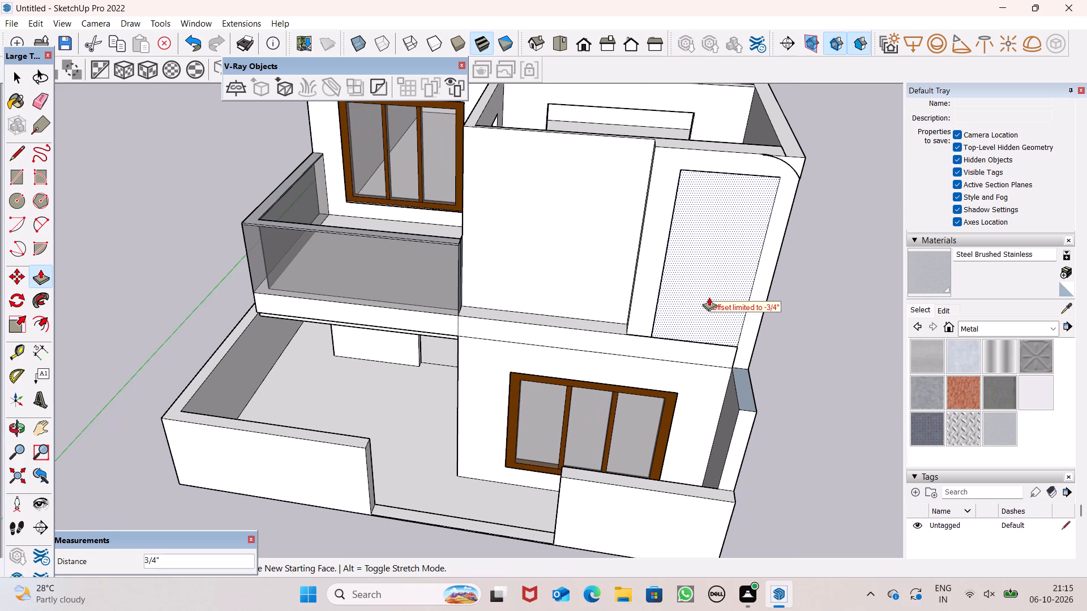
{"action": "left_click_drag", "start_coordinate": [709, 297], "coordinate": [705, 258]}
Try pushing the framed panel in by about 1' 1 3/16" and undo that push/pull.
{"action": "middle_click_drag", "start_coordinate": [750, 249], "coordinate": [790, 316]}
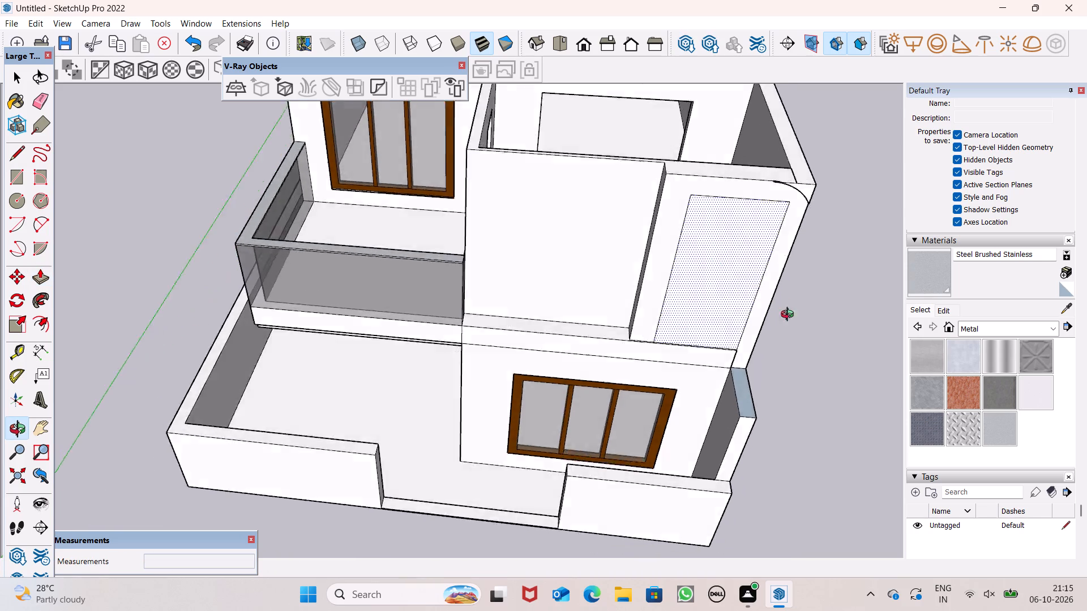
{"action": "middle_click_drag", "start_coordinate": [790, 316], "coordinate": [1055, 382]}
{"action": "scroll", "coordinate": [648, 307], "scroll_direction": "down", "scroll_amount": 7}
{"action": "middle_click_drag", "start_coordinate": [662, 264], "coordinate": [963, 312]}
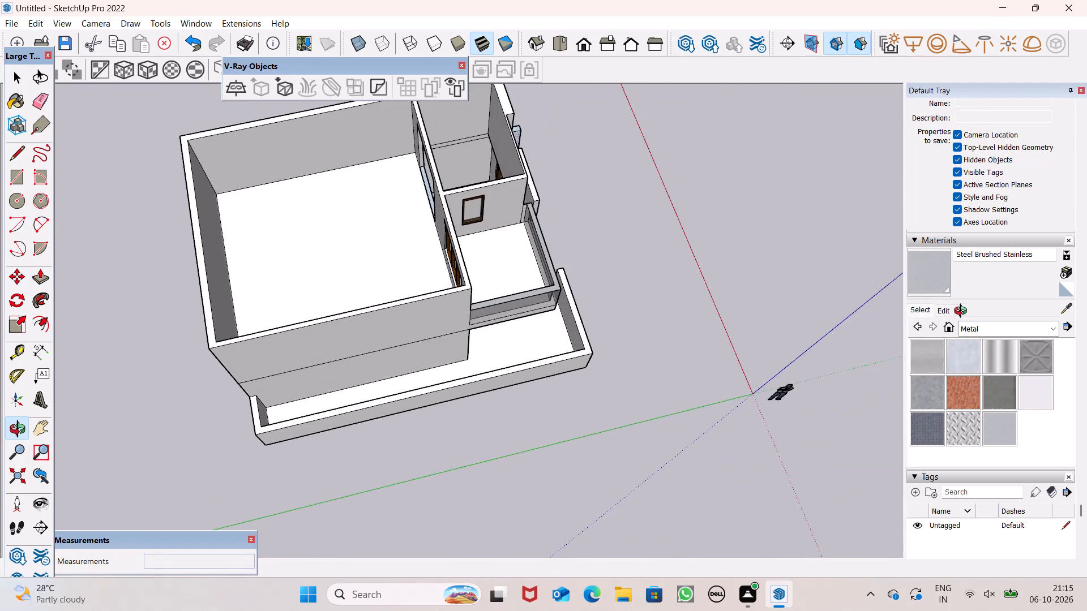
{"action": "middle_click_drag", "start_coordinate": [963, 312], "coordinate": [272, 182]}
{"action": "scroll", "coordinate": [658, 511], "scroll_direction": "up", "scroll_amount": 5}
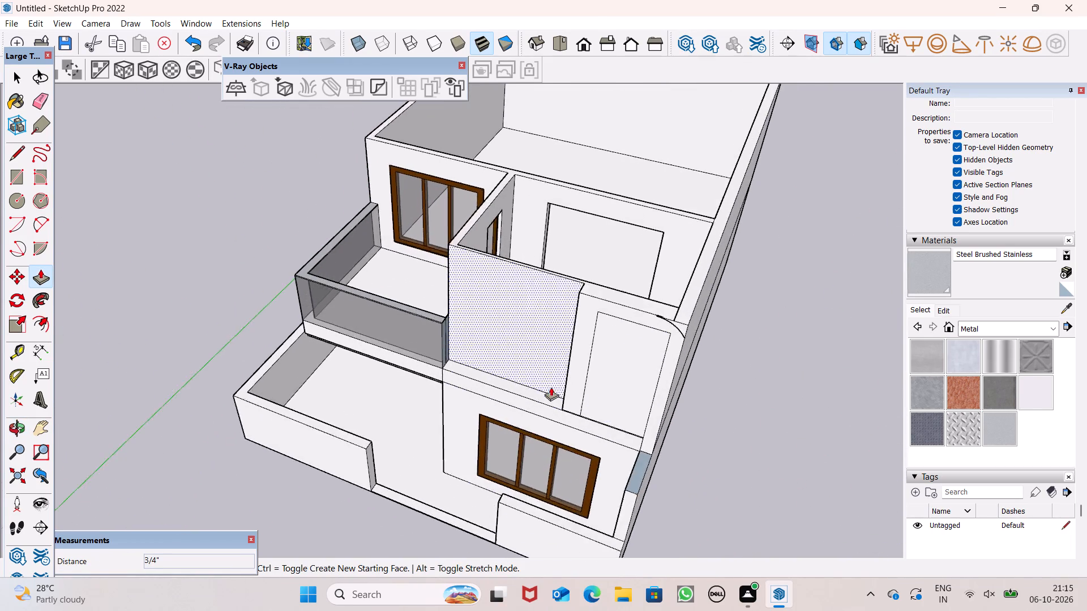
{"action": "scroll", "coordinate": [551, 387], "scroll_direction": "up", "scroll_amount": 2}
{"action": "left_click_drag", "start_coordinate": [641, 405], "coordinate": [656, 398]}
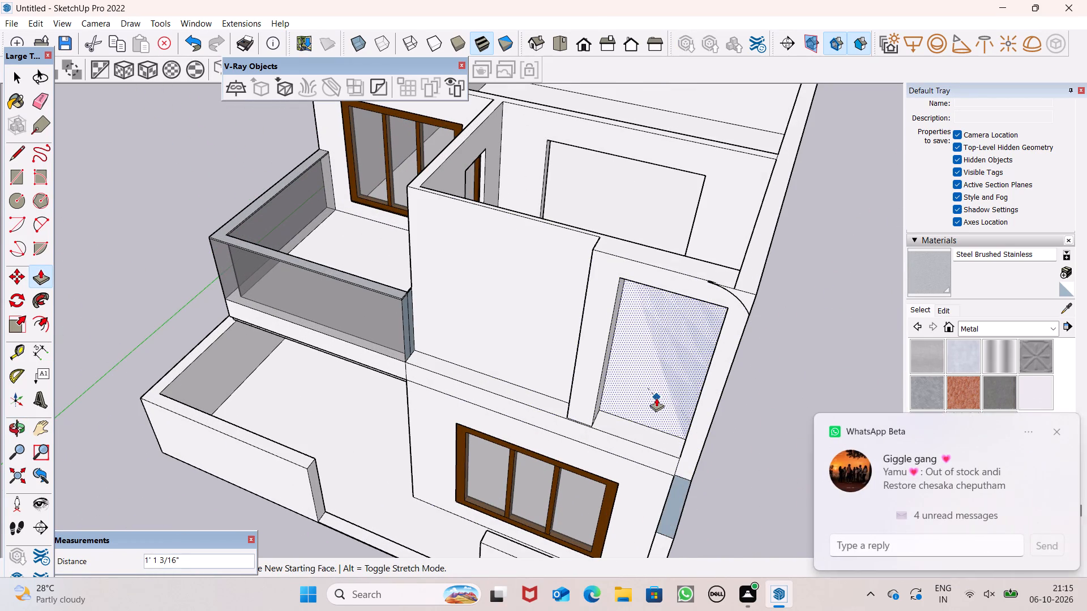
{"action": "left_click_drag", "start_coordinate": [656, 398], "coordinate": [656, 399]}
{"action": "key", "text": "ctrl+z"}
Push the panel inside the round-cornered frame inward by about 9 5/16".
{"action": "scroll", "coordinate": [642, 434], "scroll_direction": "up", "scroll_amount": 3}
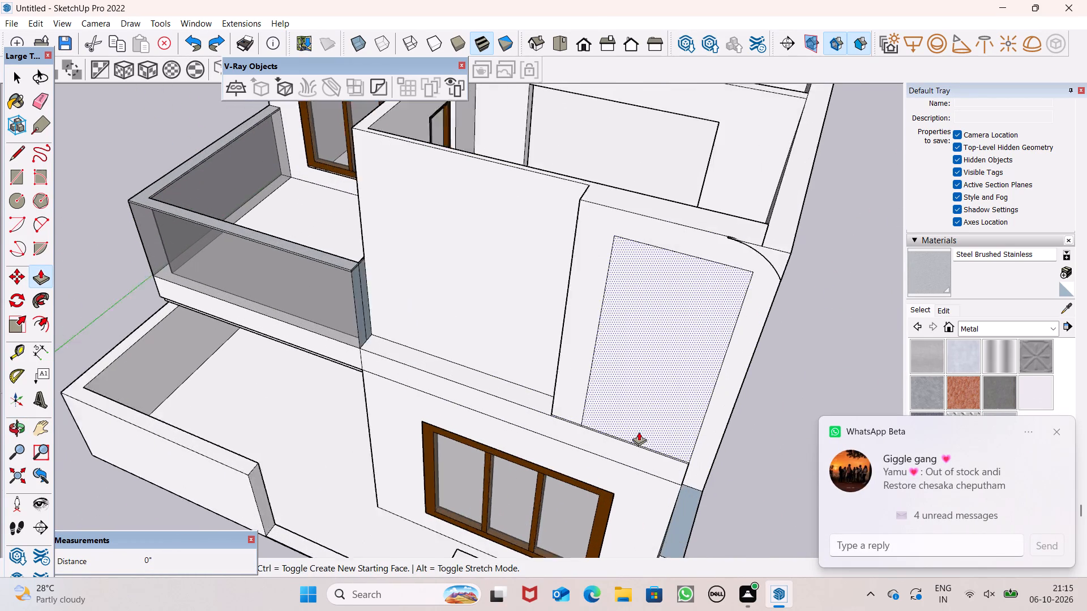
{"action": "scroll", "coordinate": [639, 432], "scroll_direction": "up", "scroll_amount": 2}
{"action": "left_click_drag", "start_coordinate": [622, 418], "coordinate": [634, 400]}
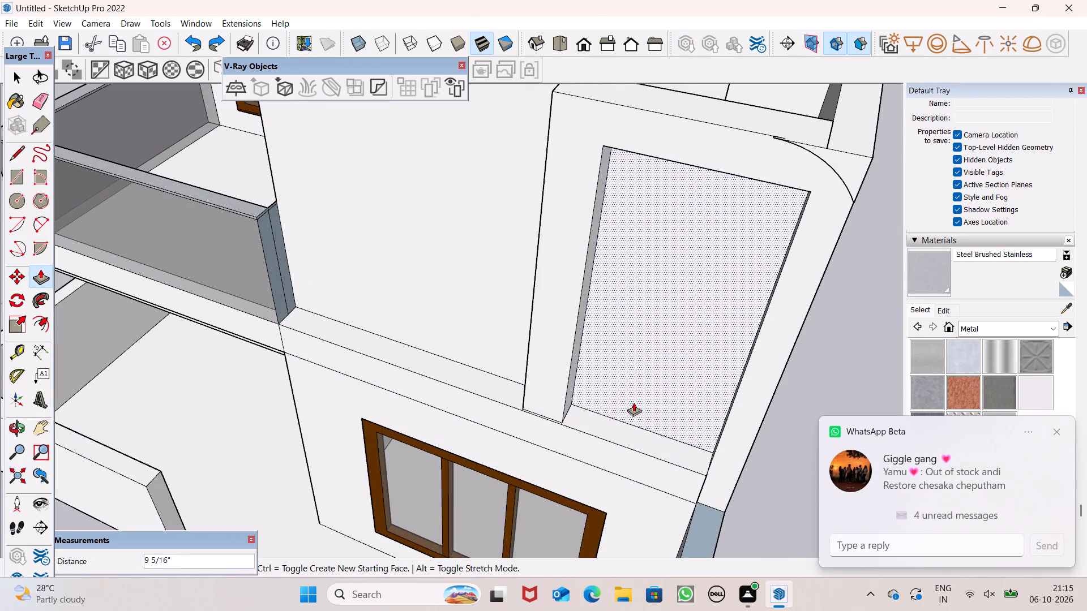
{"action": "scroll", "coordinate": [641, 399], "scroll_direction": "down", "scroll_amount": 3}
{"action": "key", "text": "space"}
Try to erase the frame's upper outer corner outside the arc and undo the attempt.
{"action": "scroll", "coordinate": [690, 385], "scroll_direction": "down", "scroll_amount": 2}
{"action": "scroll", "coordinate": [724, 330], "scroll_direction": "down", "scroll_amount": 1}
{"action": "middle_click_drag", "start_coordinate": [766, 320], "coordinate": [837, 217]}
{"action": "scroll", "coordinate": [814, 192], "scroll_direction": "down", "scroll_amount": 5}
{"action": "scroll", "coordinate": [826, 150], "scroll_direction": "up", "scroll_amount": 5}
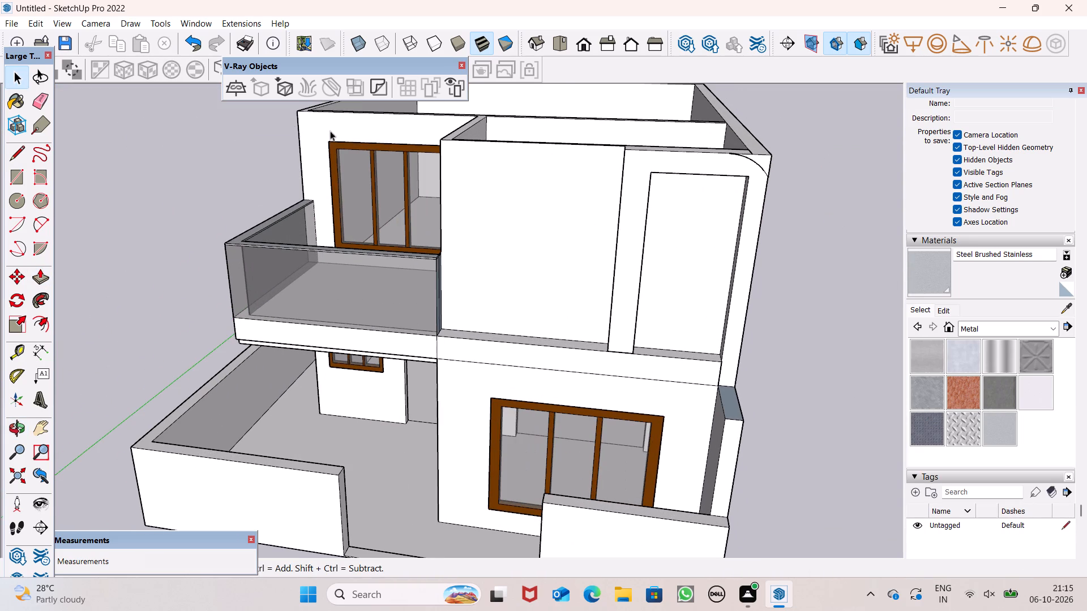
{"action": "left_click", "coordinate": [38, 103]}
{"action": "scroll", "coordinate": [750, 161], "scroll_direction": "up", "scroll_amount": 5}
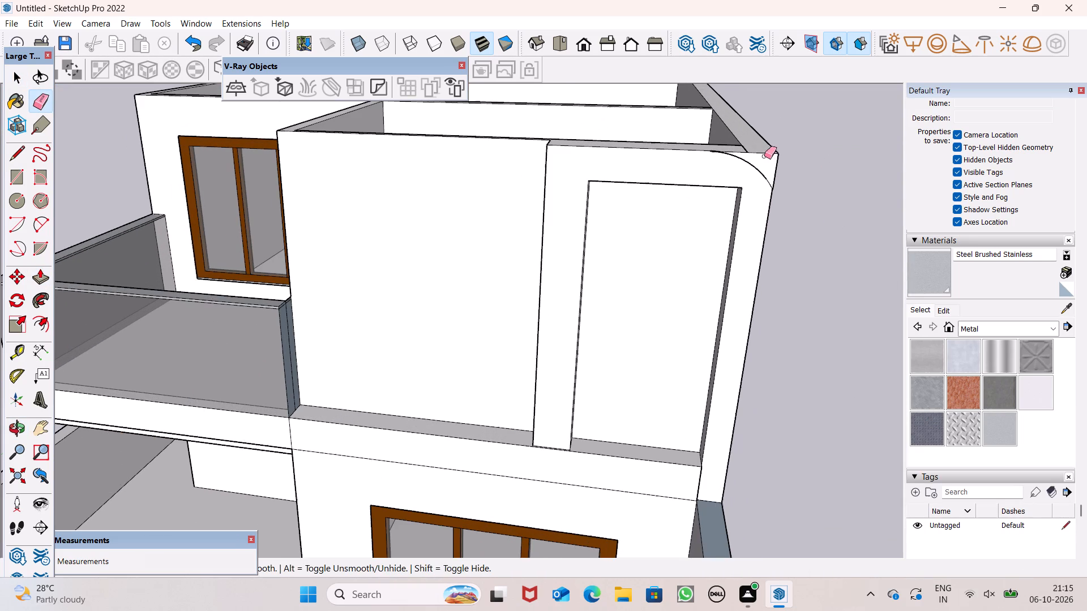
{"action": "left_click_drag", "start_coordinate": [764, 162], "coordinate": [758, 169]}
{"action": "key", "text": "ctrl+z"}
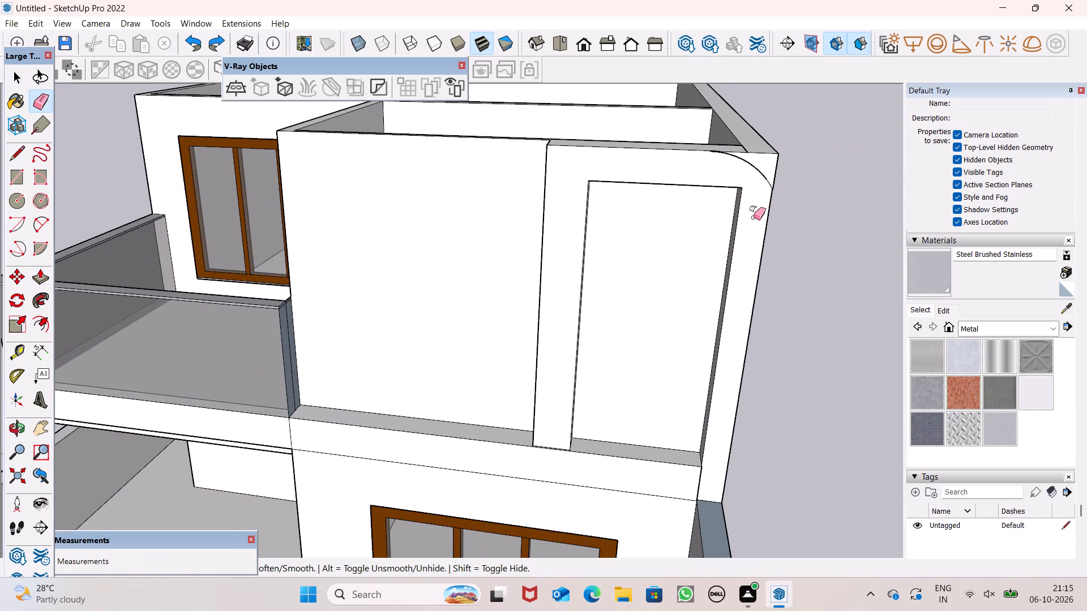
Examine the arc and the leftover corner face at the frame's upper outer corner from several angles.
{"action": "middle_click_drag", "start_coordinate": [789, 193], "coordinate": [735, 295]}
{"action": "key", "text": "space"}
{"action": "scroll", "coordinate": [713, 369], "scroll_direction": "up", "scroll_amount": 7}
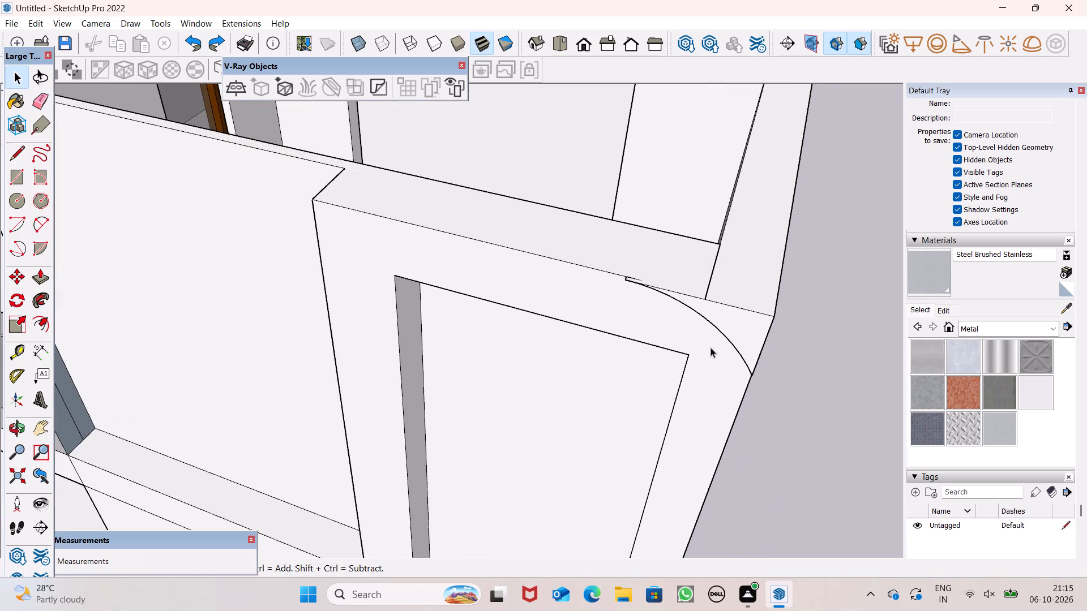
{"action": "scroll", "coordinate": [710, 341], "scroll_direction": "up", "scroll_amount": 6}
{"action": "scroll", "coordinate": [619, 264], "scroll_direction": "up", "scroll_amount": 5}
{"action": "middle_click_drag", "start_coordinate": [583, 242], "coordinate": [662, 288]}
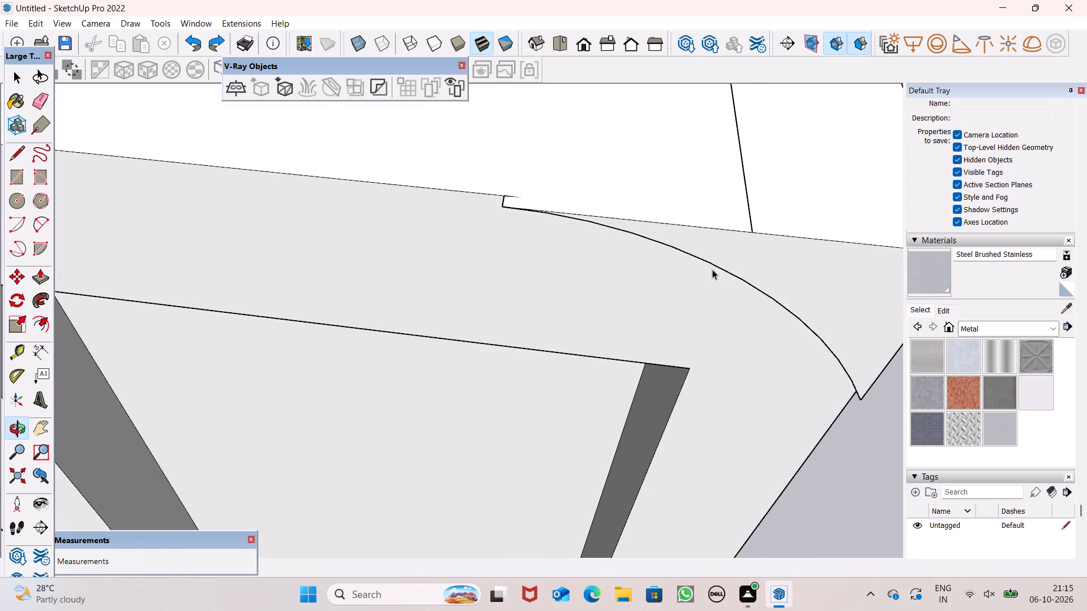
{"action": "left_click", "coordinate": [721, 263]}
{"action": "key", "text": "space"}
{"action": "scroll", "coordinate": [719, 254], "scroll_direction": "down", "scroll_amount": 8}
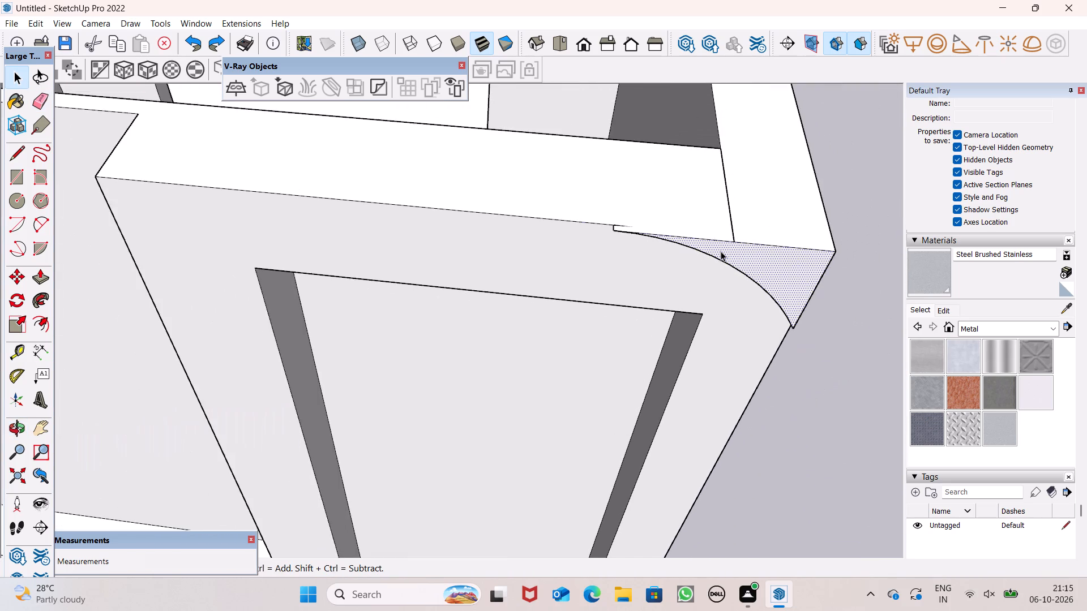
{"action": "scroll", "coordinate": [722, 257], "scroll_direction": "down", "scroll_amount": 5}
{"action": "left_click", "coordinate": [850, 362]}
{"action": "middle_click_drag", "start_coordinate": [778, 310], "coordinate": [932, 233]}
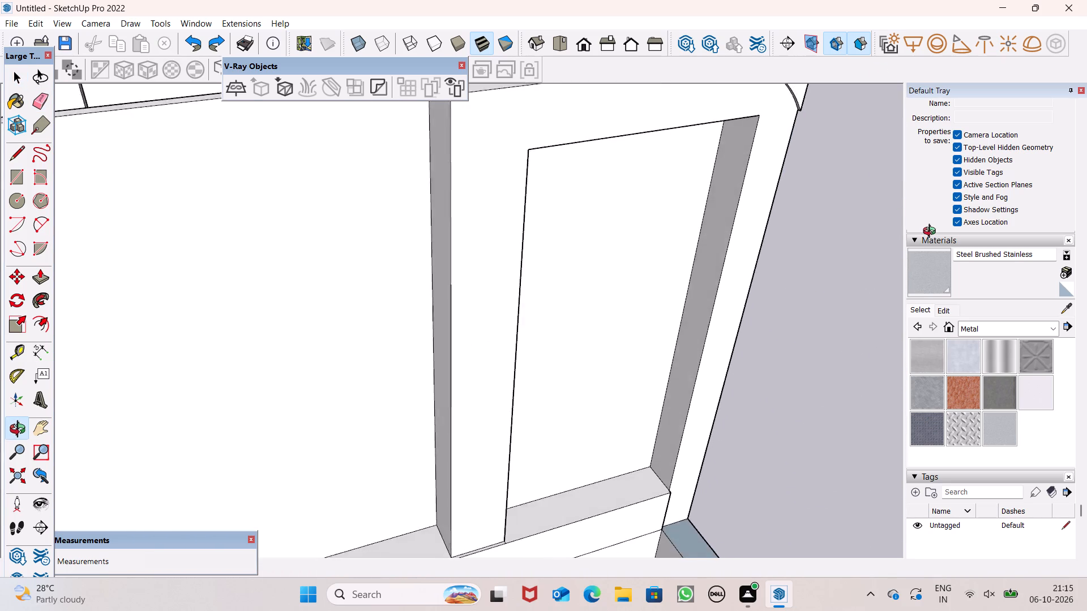
{"action": "middle_click_drag", "start_coordinate": [932, 233], "coordinate": [992, 283]}
{"action": "scroll", "coordinate": [819, 325], "scroll_direction": "down", "scroll_amount": 4}
{"action": "scroll", "coordinate": [800, 233], "scroll_direction": "up", "scroll_amount": 1}
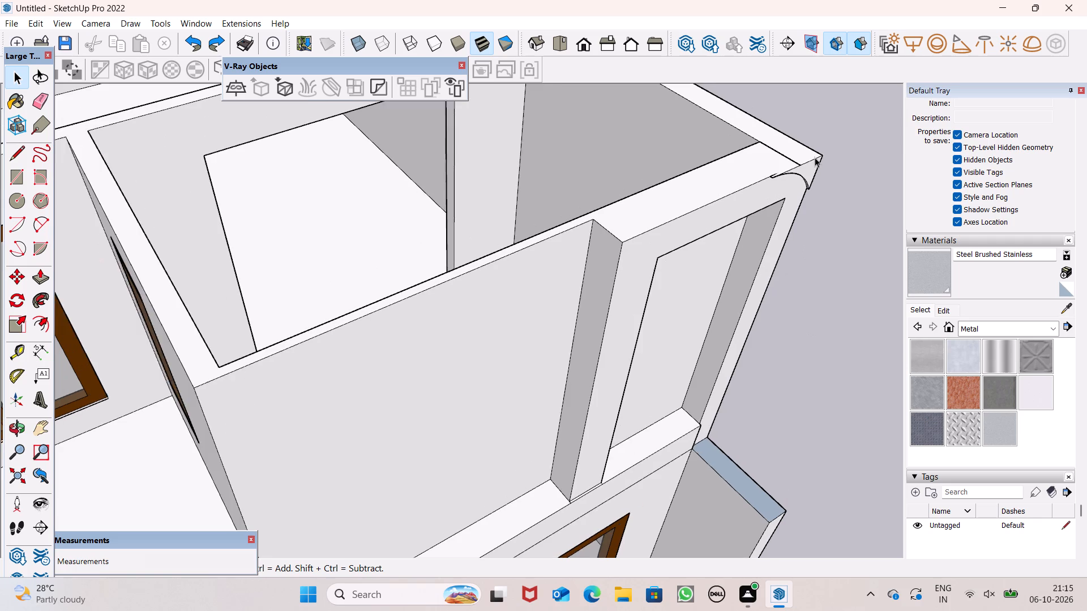
{"action": "scroll", "coordinate": [816, 139], "scroll_direction": "up", "scroll_amount": 4}
{"action": "scroll", "coordinate": [816, 134], "scroll_direction": "down", "scroll_amount": 1}
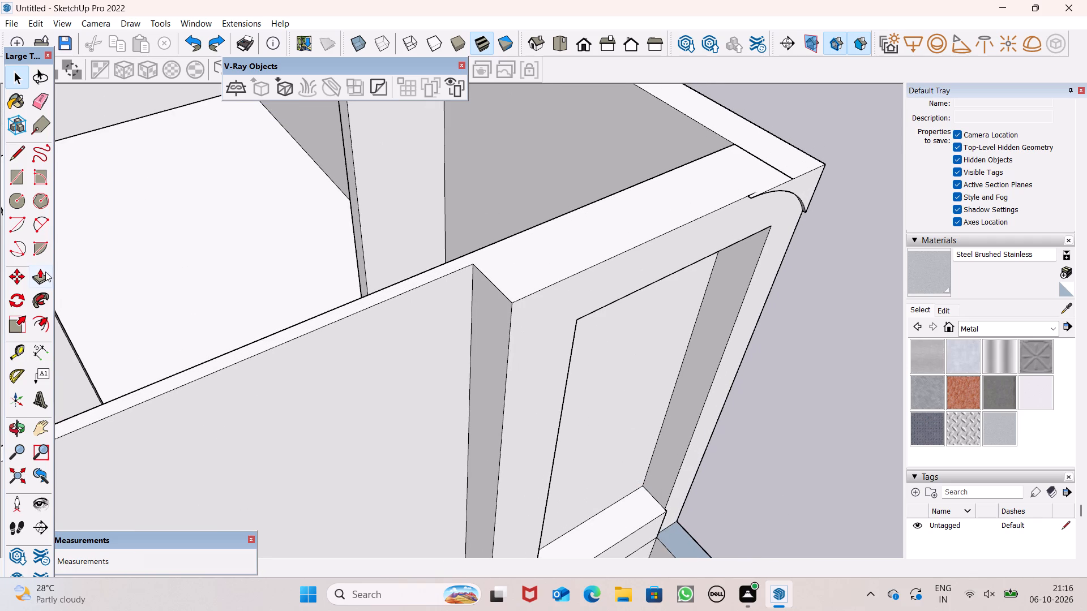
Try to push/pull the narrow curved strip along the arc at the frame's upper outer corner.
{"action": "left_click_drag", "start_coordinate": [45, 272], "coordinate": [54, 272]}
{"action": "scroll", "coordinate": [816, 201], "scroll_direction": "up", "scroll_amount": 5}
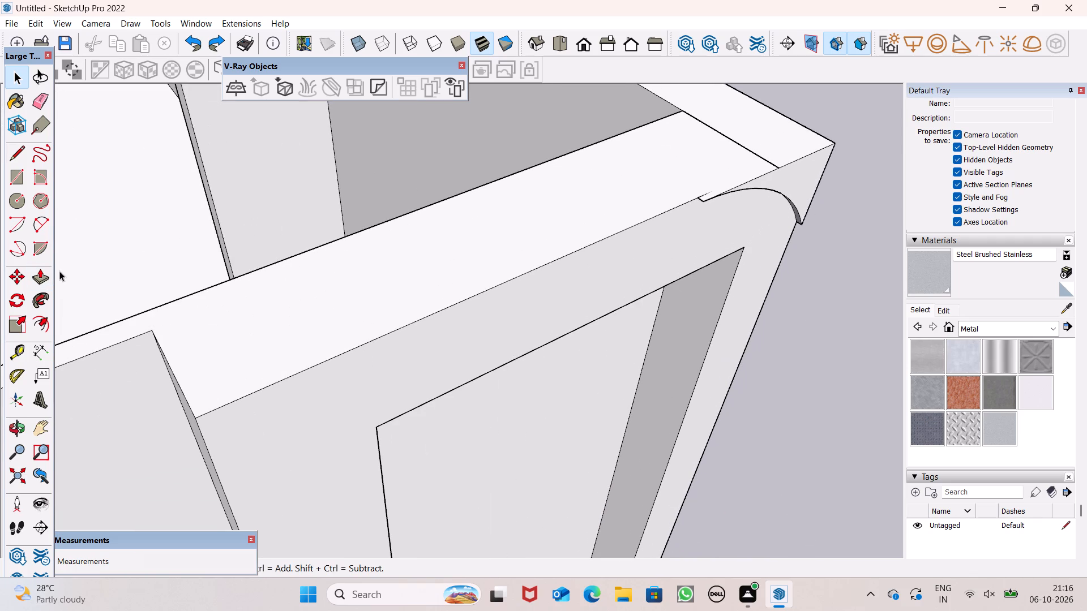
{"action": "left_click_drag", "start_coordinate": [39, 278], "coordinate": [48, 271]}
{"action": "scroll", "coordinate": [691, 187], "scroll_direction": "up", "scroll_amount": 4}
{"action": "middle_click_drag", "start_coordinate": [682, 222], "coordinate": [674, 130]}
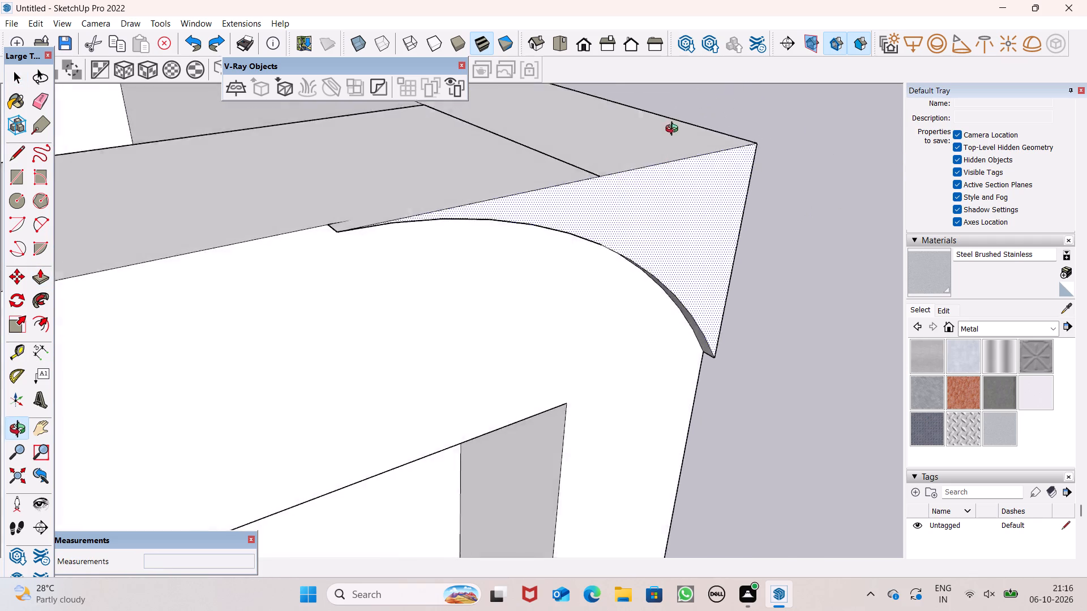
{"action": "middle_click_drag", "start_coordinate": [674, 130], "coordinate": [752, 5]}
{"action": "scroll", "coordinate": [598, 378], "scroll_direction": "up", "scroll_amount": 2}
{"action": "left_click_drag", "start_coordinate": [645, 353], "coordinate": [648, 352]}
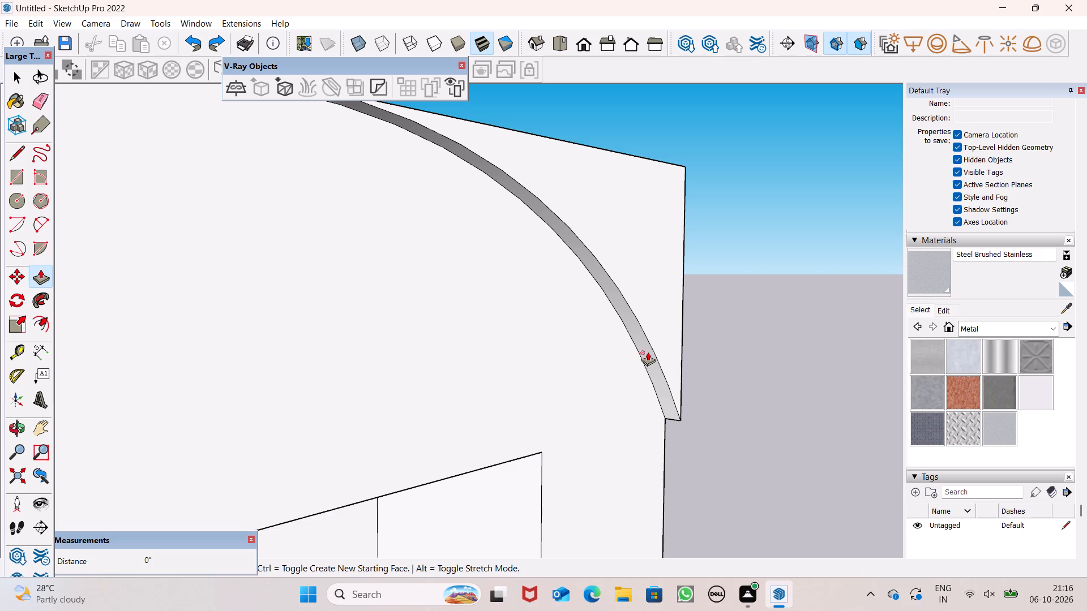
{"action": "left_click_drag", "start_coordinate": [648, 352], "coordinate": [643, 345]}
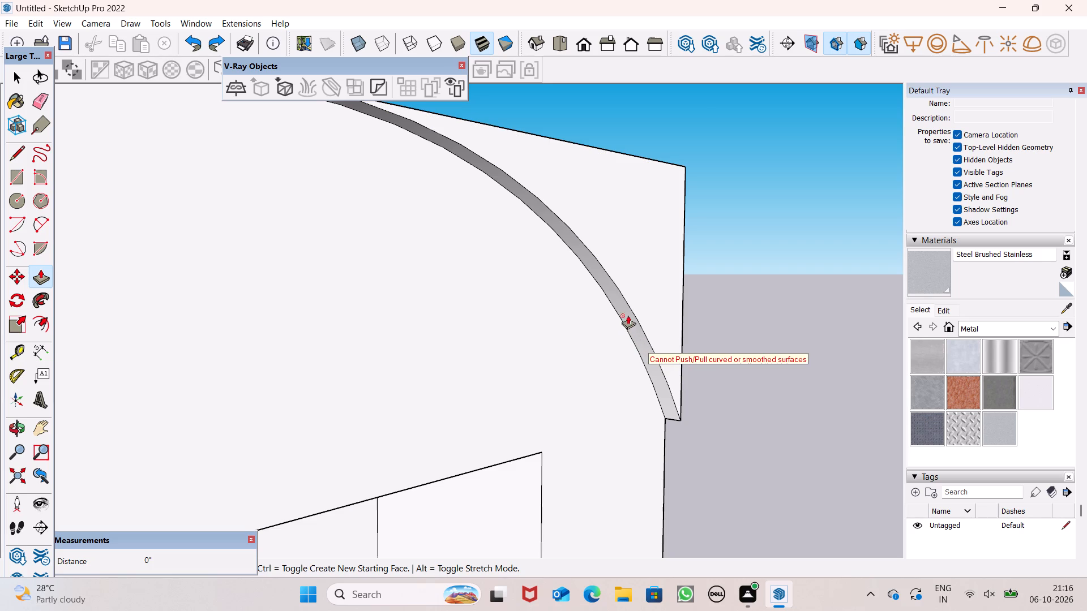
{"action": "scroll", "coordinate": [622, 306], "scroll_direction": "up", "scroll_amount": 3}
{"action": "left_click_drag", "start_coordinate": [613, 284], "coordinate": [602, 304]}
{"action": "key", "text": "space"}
Undo the panel push/pulls, the frame push/pull and the erasure of the short line at the panel's upper corner.
{"action": "scroll", "coordinate": [660, 290], "scroll_direction": "down", "scroll_amount": 7}
{"action": "scroll", "coordinate": [692, 381], "scroll_direction": "down", "scroll_amount": 6}
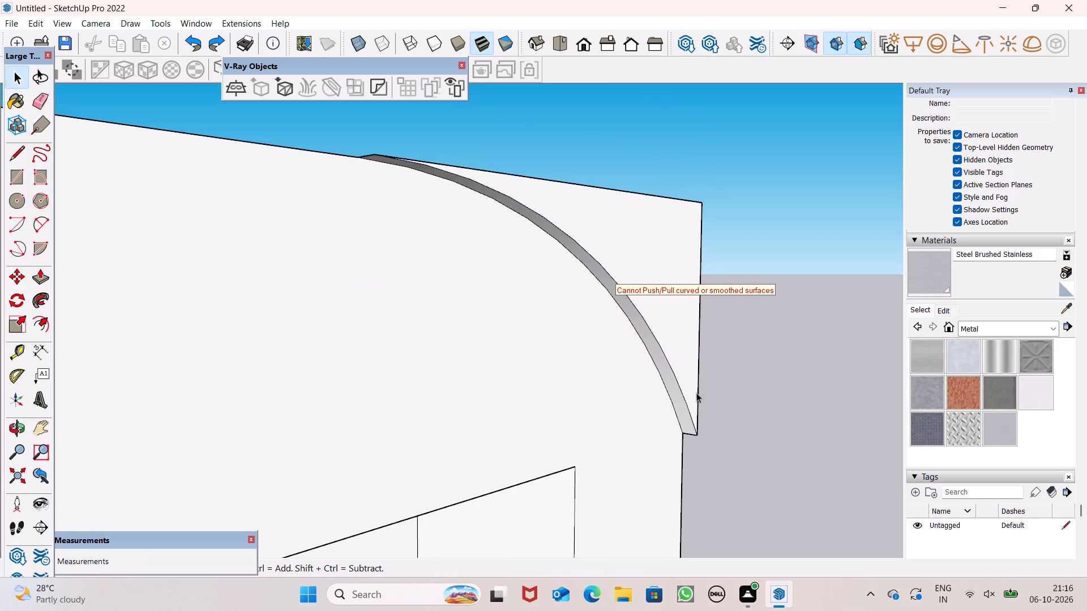
{"action": "scroll", "coordinate": [696, 393], "scroll_direction": "down", "scroll_amount": 2}
{"action": "scroll", "coordinate": [671, 354], "scroll_direction": "up", "scroll_amount": 3}
{"action": "scroll", "coordinate": [673, 353], "scroll_direction": "down", "scroll_amount": 1}
{"action": "scroll", "coordinate": [673, 354], "scroll_direction": "up", "scroll_amount": 1}
{"action": "scroll", "coordinate": [673, 355], "scroll_direction": "down", "scroll_amount": 5}
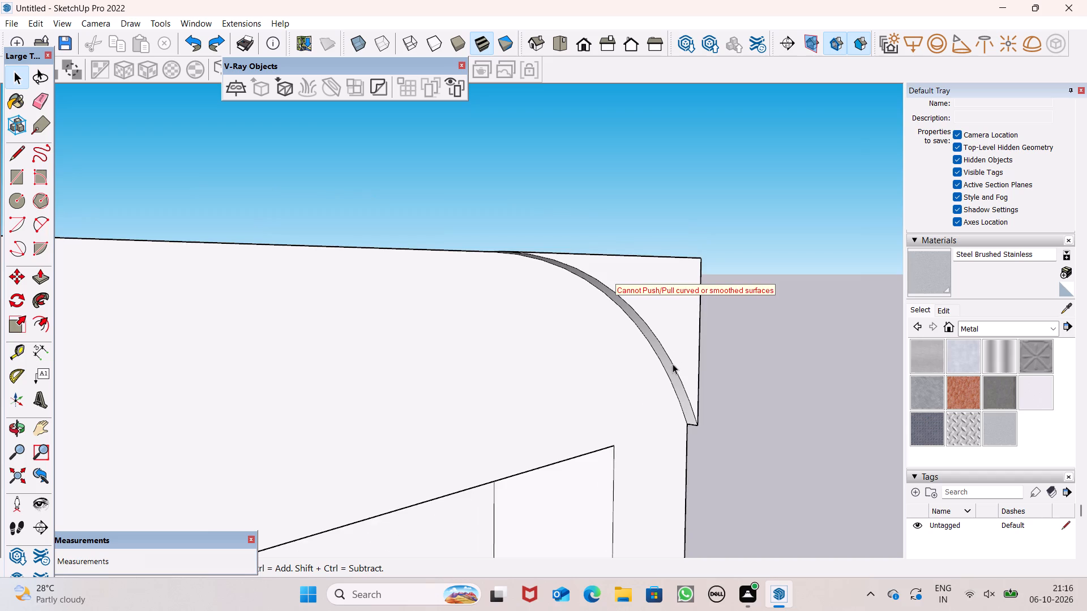
{"action": "scroll", "coordinate": [665, 348], "scroll_direction": "down", "scroll_amount": 8}
{"action": "middle_click_drag", "start_coordinate": [686, 368], "coordinate": [672, 392]}
{"action": "key", "text": "ctrl+z"}
{"action": "key", "text": "ctrl+z"}
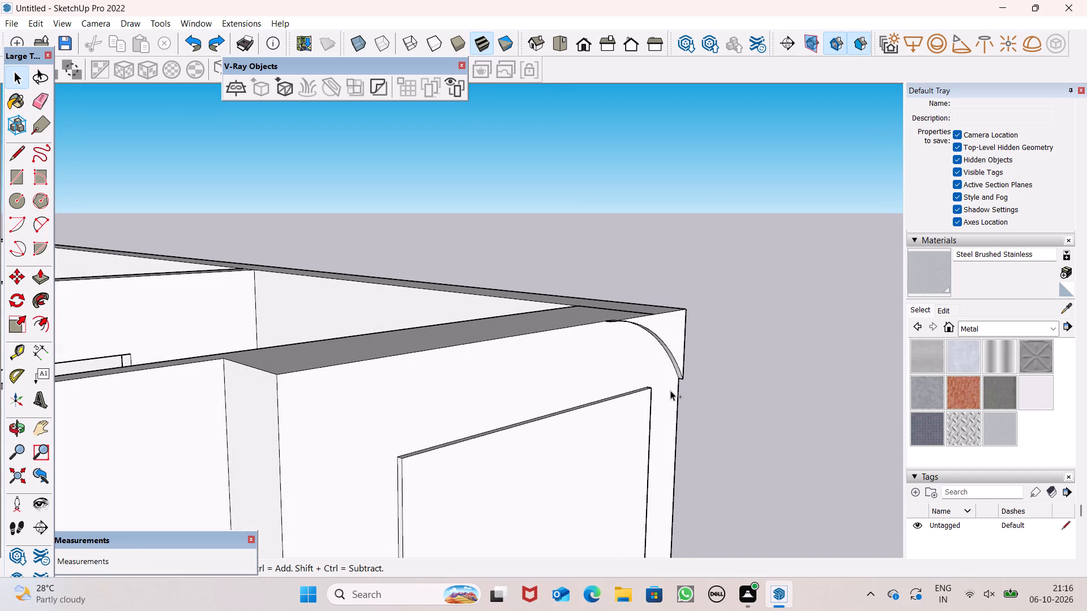
{"action": "key", "text": "ctrl+z"}
{"action": "key", "text": "ctrl+z"}
{"action": "key", "text": "ctrl+z"}
{"action": "key", "text": "ctrl+z"}
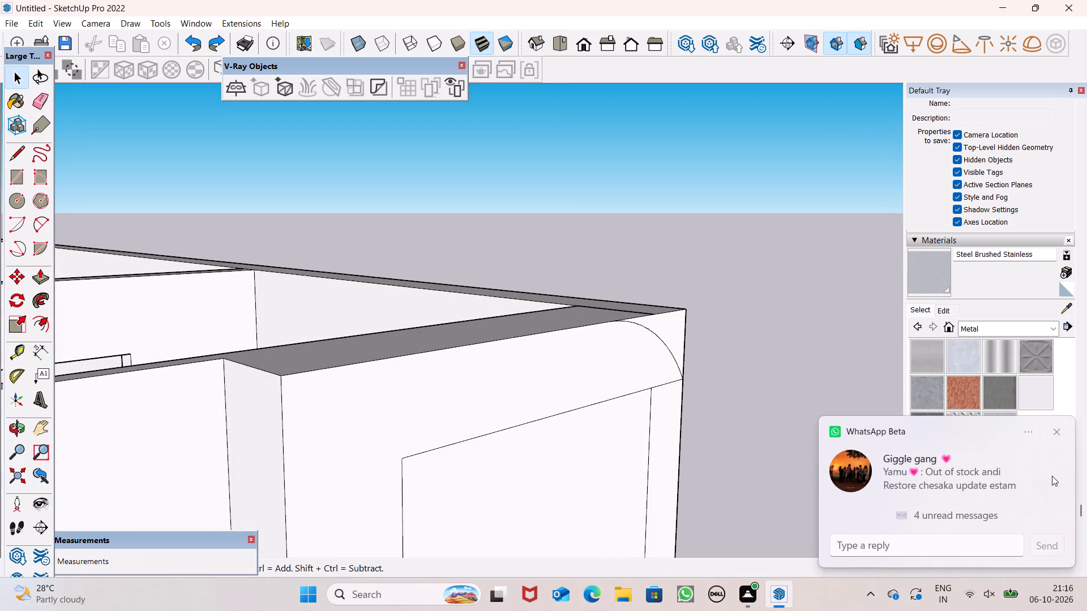
{"action": "left_click", "coordinate": [1056, 434]}
Erase the corner arc and the short line joining the outlined panel's upper corner to the wall's outer edge.
{"action": "scroll", "coordinate": [455, 290], "scroll_direction": "down", "scroll_amount": 6}
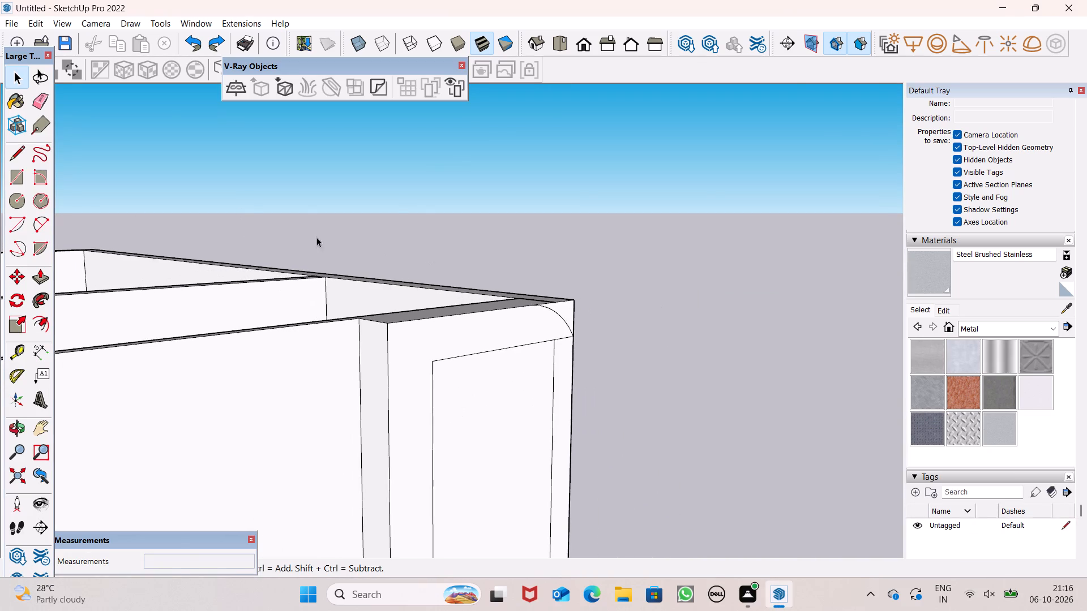
{"action": "left_click", "coordinate": [42, 103]}
{"action": "scroll", "coordinate": [606, 346], "scroll_direction": "up", "scroll_amount": 4}
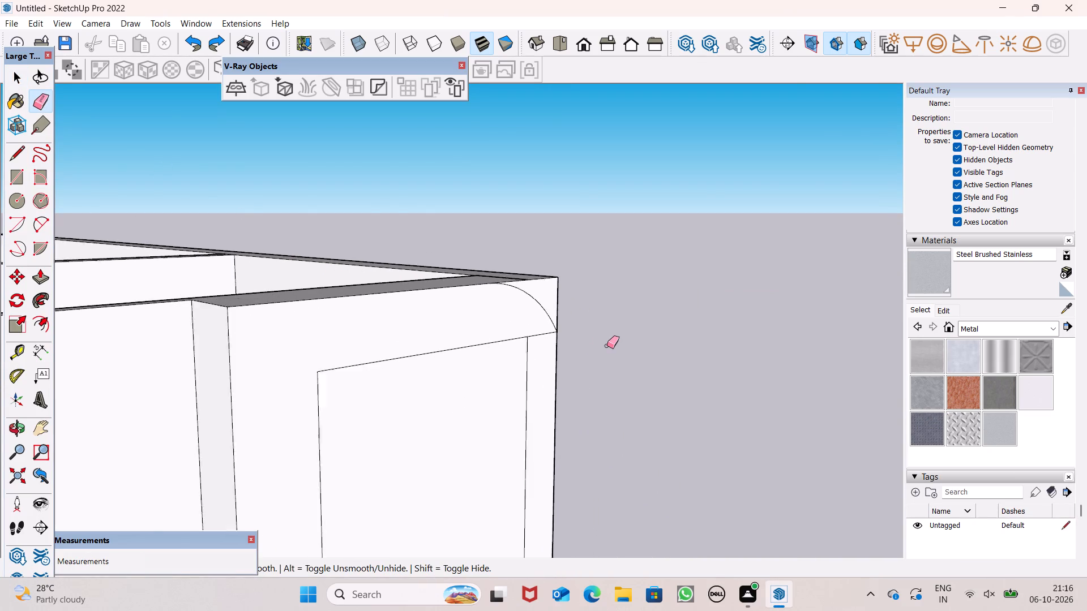
{"action": "scroll", "coordinate": [607, 346], "scroll_direction": "up", "scroll_amount": 1}
{"action": "left_click_drag", "start_coordinate": [498, 283], "coordinate": [511, 280]}
{"action": "left_click_drag", "start_coordinate": [524, 326], "coordinate": [520, 334]}
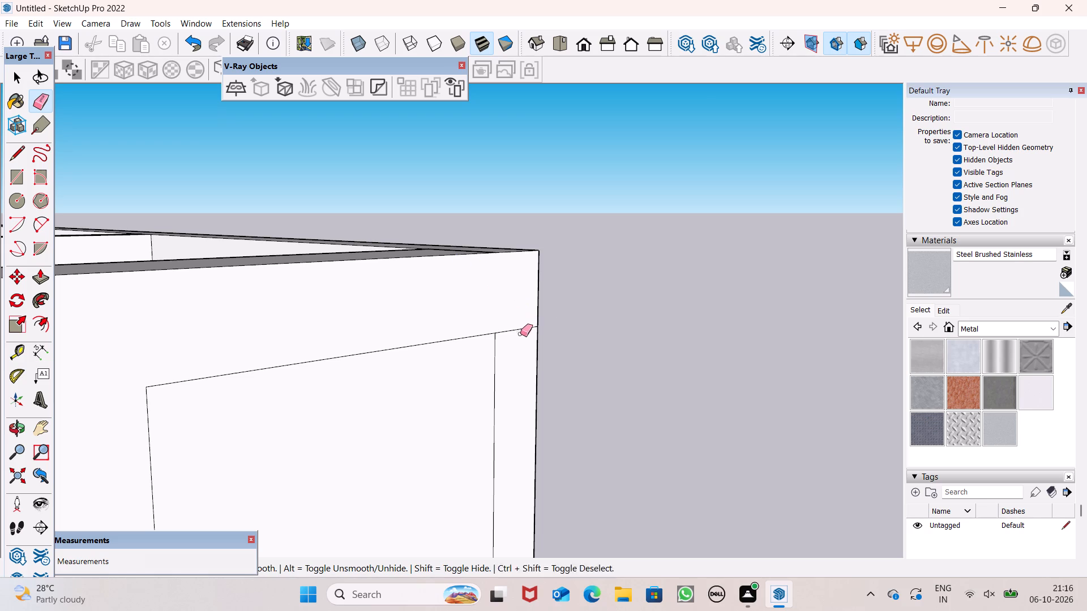
{"action": "left_click_drag", "start_coordinate": [520, 334], "coordinate": [516, 334]}
{"action": "scroll", "coordinate": [551, 325], "scroll_direction": "down", "scroll_amount": 7}
{"action": "scroll", "coordinate": [604, 278], "scroll_direction": "down", "scroll_amount": 8}
{"action": "middle_click_drag", "start_coordinate": [632, 363], "coordinate": [627, 407]}
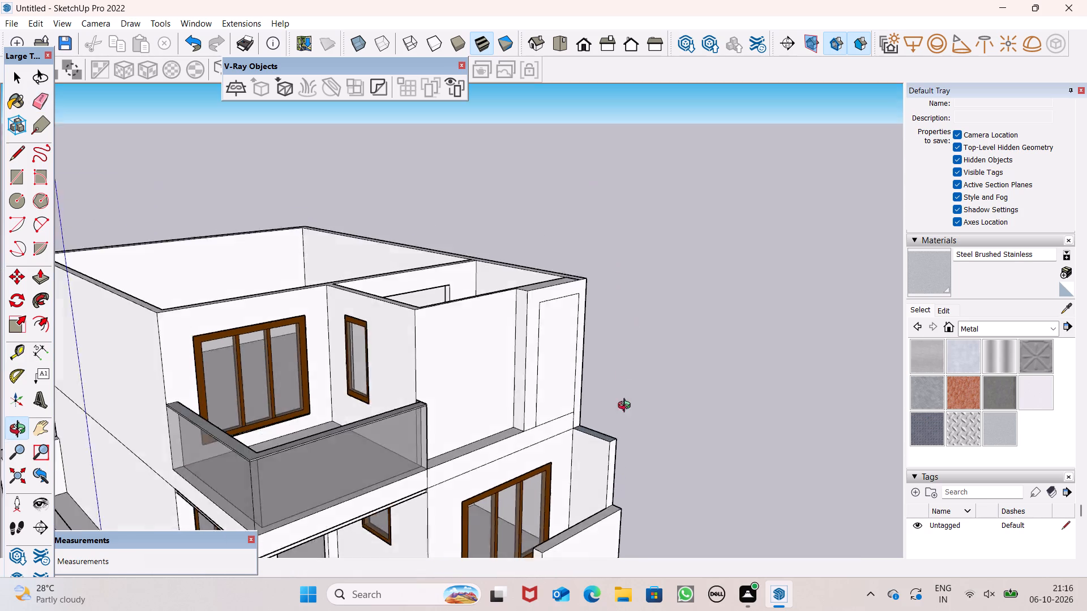
{"action": "middle_click_drag", "start_coordinate": [627, 407], "coordinate": [391, 490]}
{"action": "key", "text": "space"}
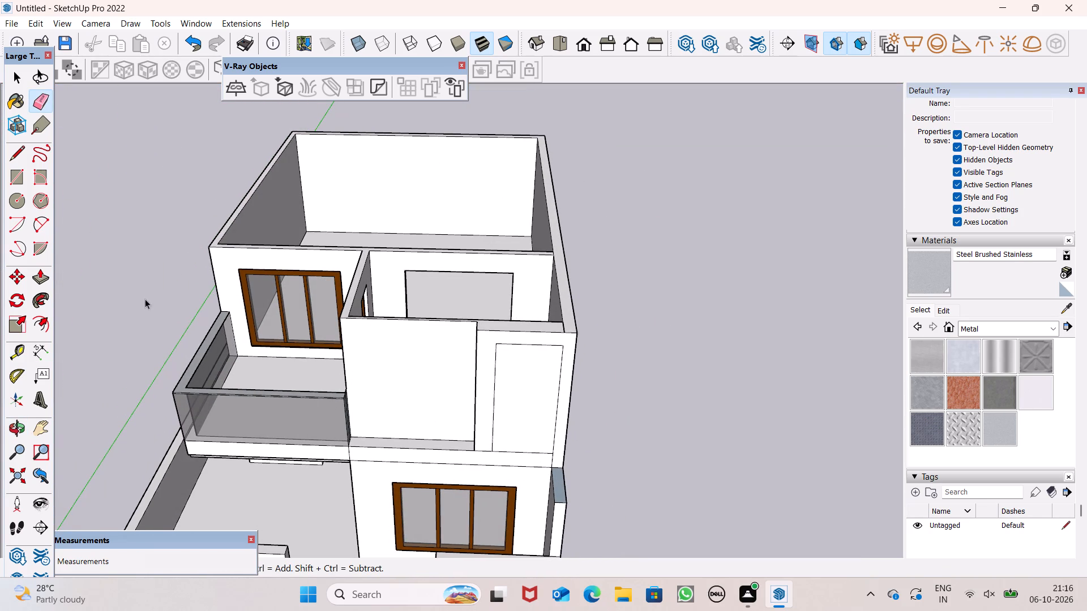
Push the outlined panel beside the upper front wall inward to recess it about 1' 1 3/8".
{"action": "left_click", "coordinate": [38, 278]}
{"action": "scroll", "coordinate": [501, 428], "scroll_direction": "up", "scroll_amount": 2}
{"action": "middle_click_drag", "start_coordinate": [527, 426], "coordinate": [537, 464]}
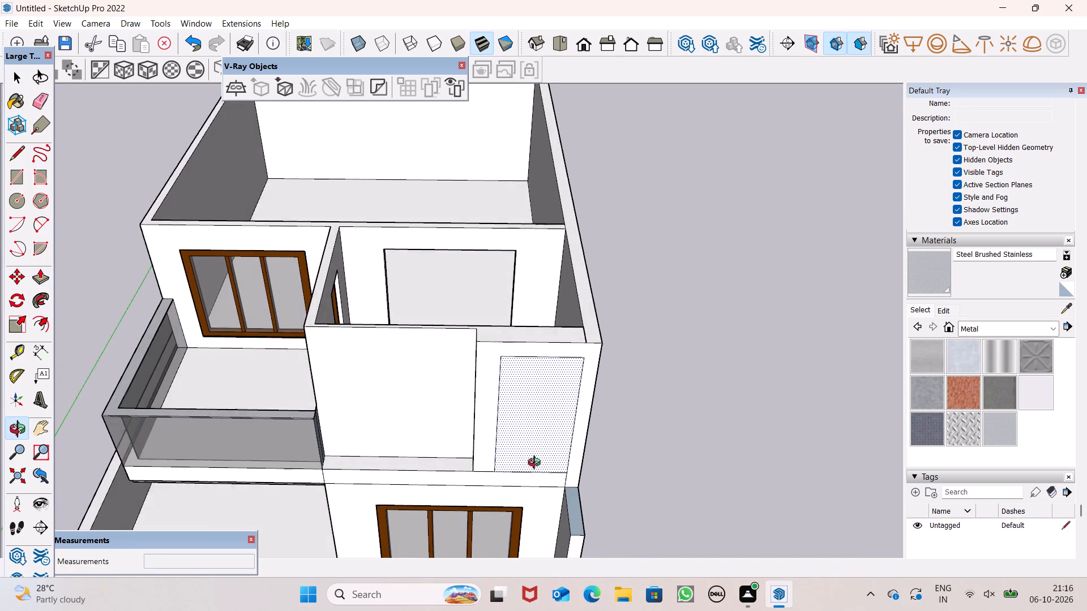
{"action": "middle_click_drag", "start_coordinate": [537, 464], "coordinate": [536, 464]}
{"action": "scroll", "coordinate": [524, 466], "scroll_direction": "up", "scroll_amount": 5}
{"action": "left_click_drag", "start_coordinate": [527, 458], "coordinate": [528, 434]}
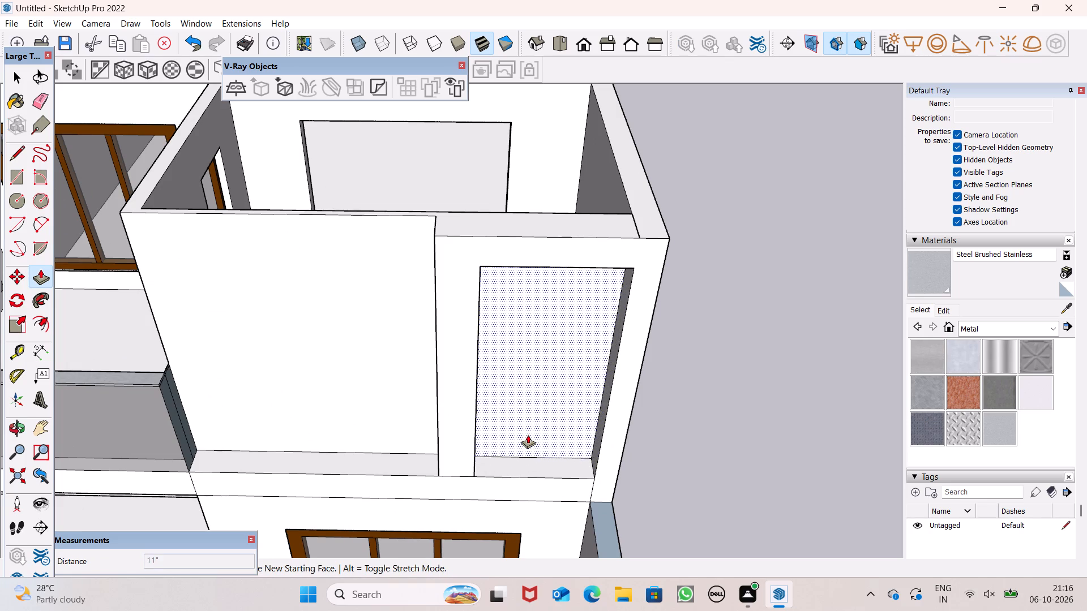
{"action": "left_click_drag", "start_coordinate": [528, 434], "coordinate": [529, 432]}
{"action": "scroll", "coordinate": [579, 437], "scroll_direction": "down", "scroll_amount": 4}
{"action": "middle_click_drag", "start_coordinate": [577, 445], "coordinate": [503, 483]}
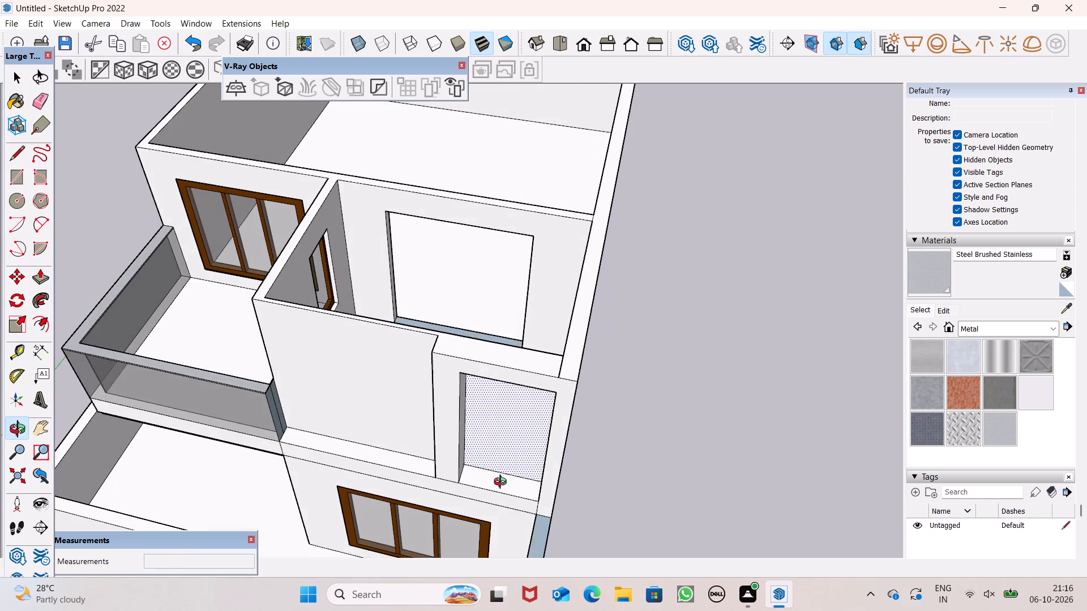
{"action": "middle_click_drag", "start_coordinate": [503, 483], "coordinate": [503, 477]}
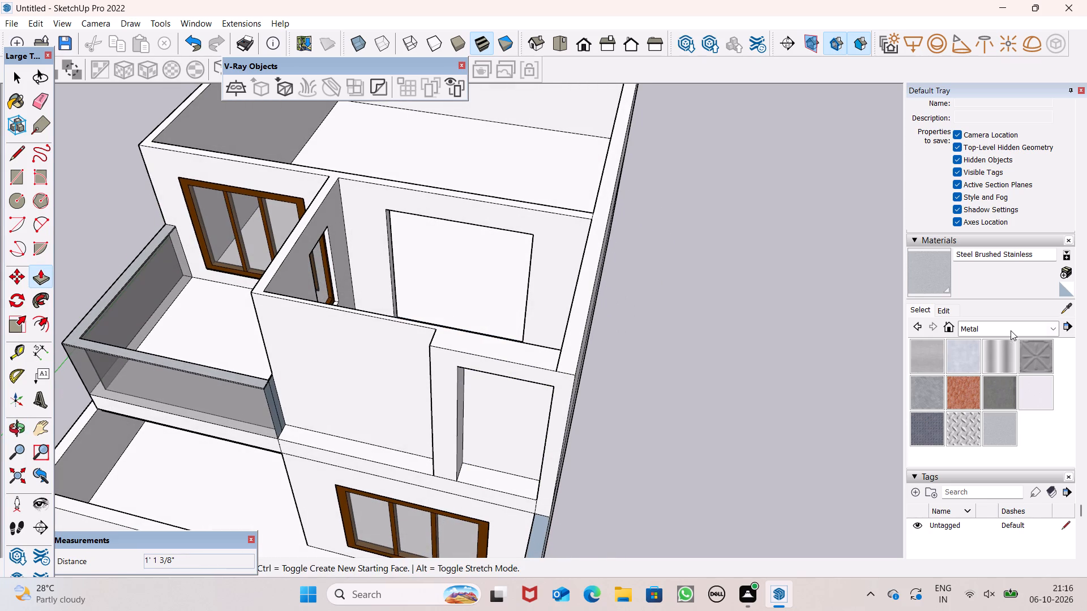
{"action": "key", "text": "space"}
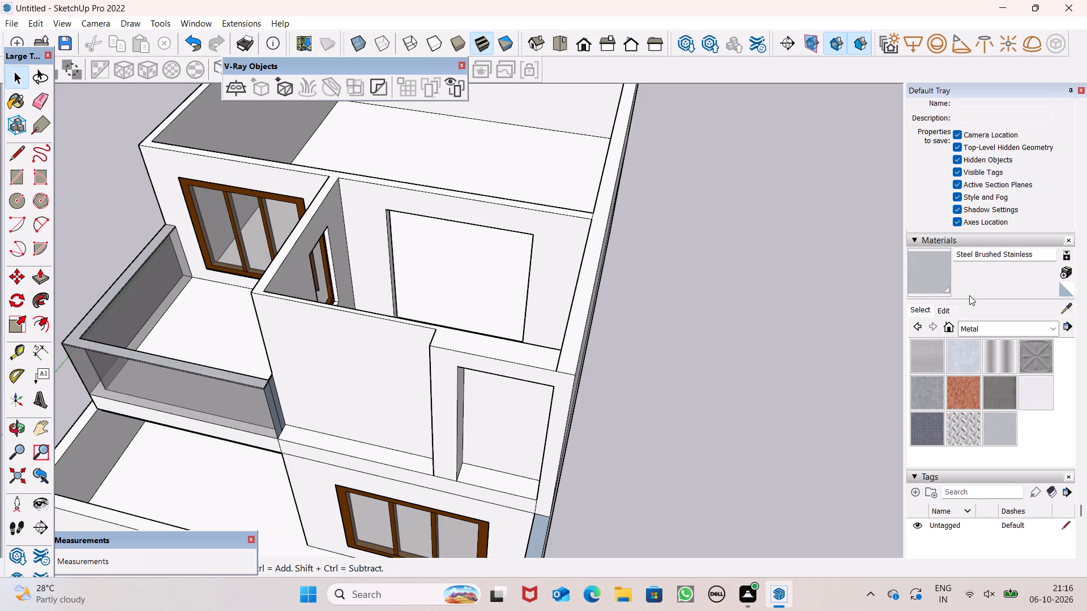
Examine the whole house from the front and above to review the facade with its recessed panel.
{"action": "scroll", "coordinate": [431, 249], "scroll_direction": "down", "scroll_amount": 3}
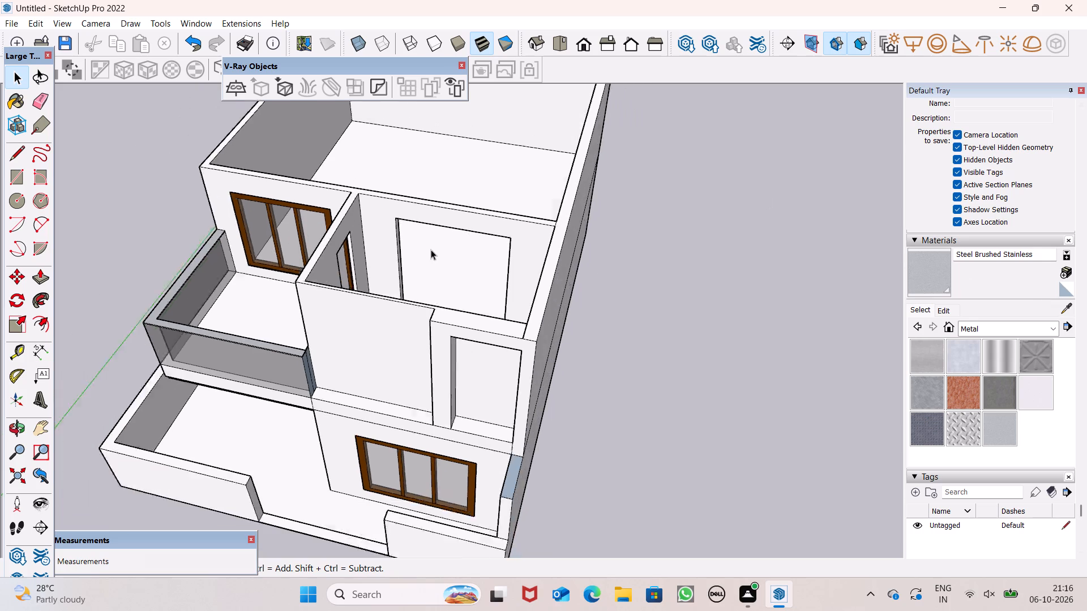
{"action": "scroll", "coordinate": [431, 249], "scroll_direction": "down", "scroll_amount": 8}
{"action": "middle_click_drag", "start_coordinate": [477, 278], "coordinate": [554, 190]}
{"action": "scroll", "coordinate": [555, 185], "scroll_direction": "up", "scroll_amount": 1}
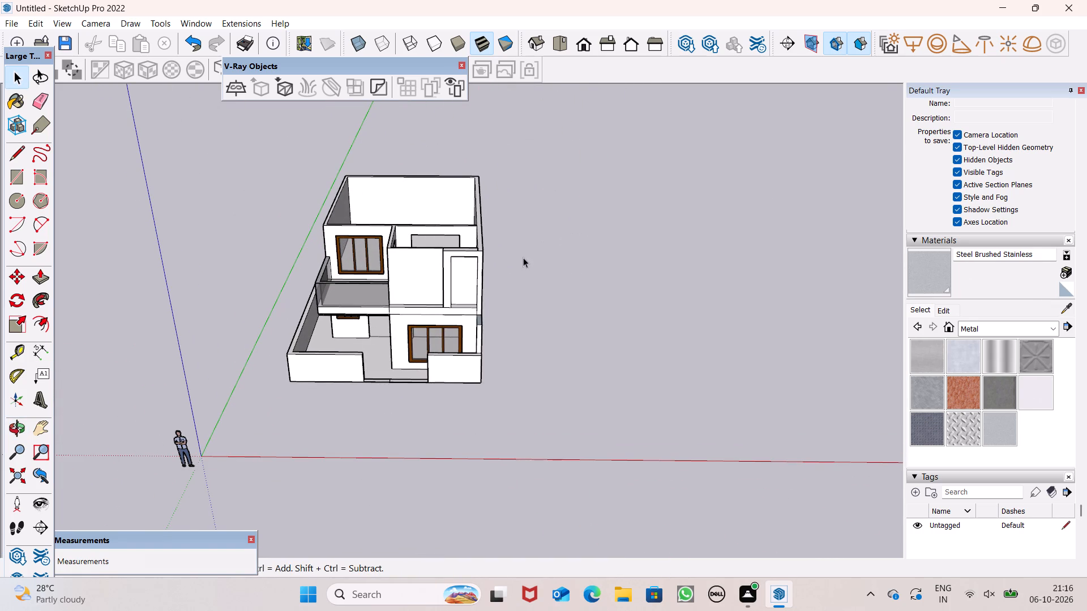
{"action": "middle_click_drag", "start_coordinate": [518, 278], "coordinate": [539, 223]}
{"action": "scroll", "coordinate": [443, 246], "scroll_direction": "up", "scroll_amount": 1}
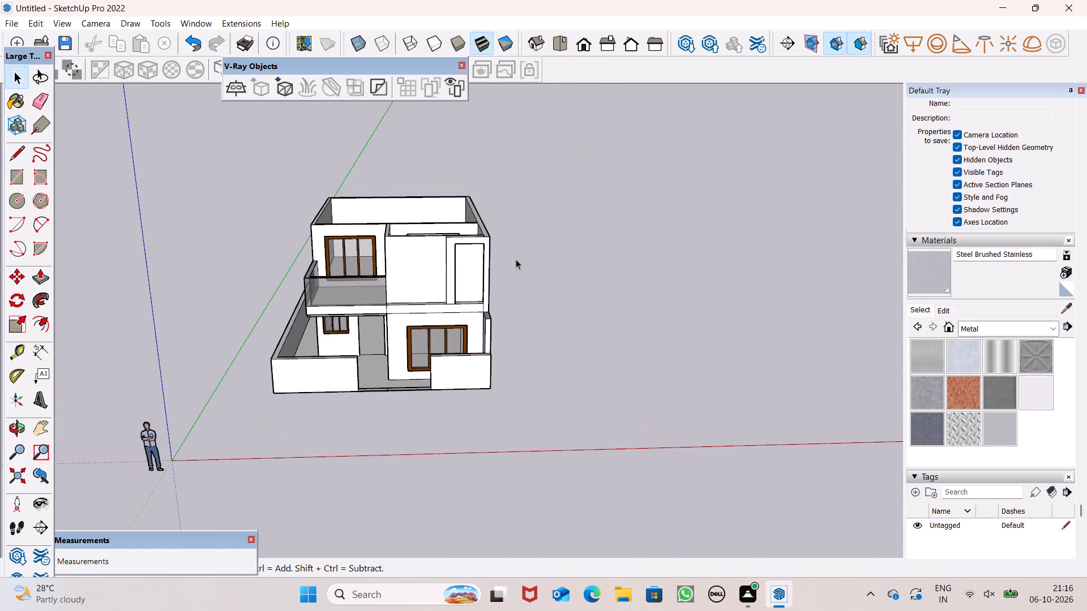
{"action": "scroll", "coordinate": [472, 305], "scroll_direction": "up", "scroll_amount": 1}
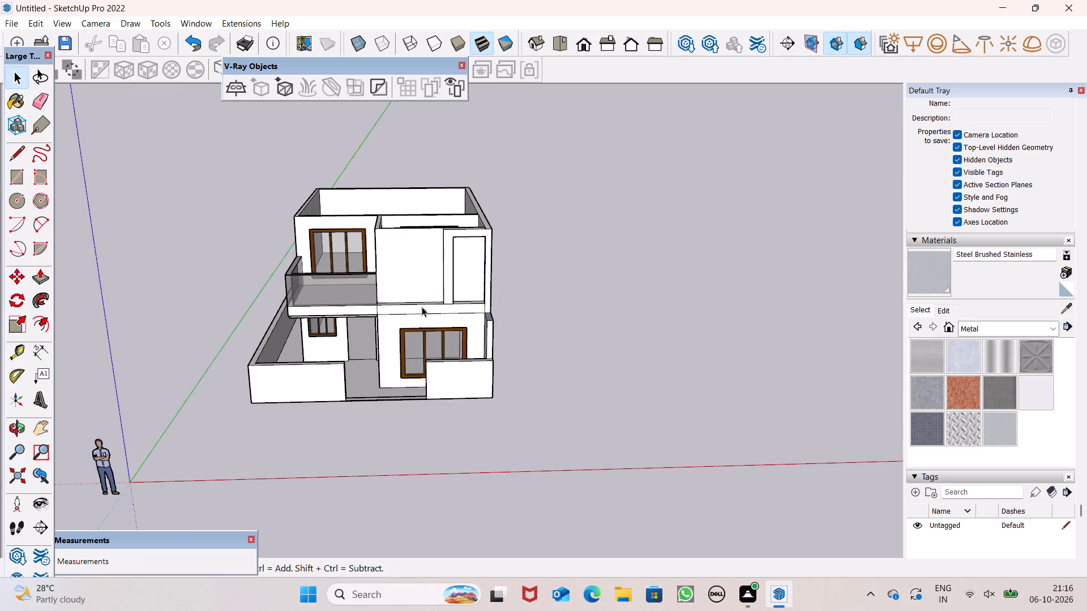
{"action": "middle_click_drag", "start_coordinate": [421, 305], "coordinate": [384, 406]}
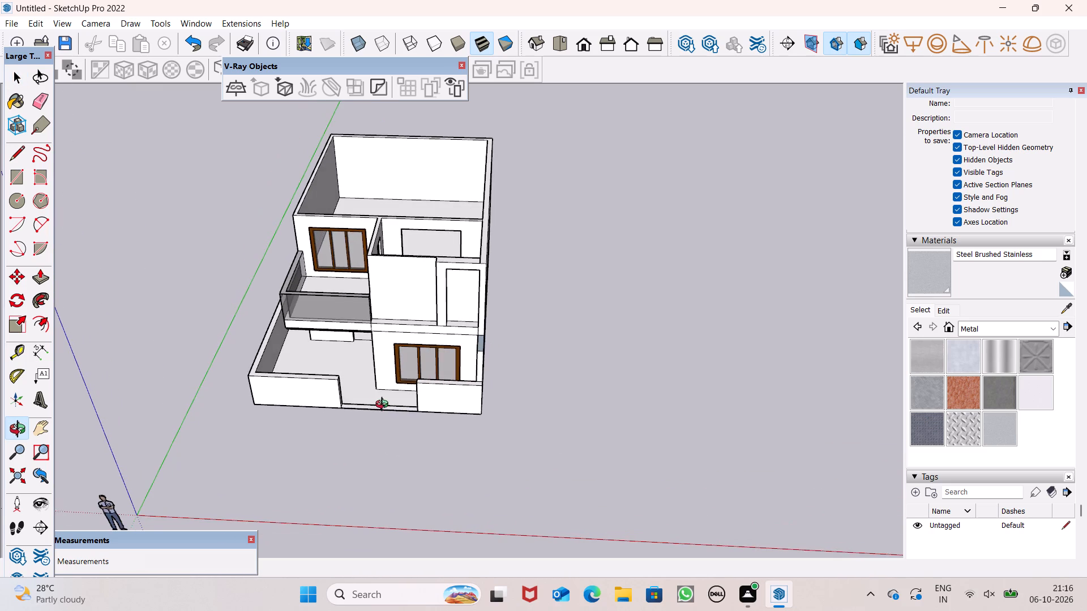
{"action": "middle_click_drag", "start_coordinate": [384, 406], "coordinate": [385, 380]}
{"action": "middle_click_drag", "start_coordinate": [370, 279], "coordinate": [371, 247]}
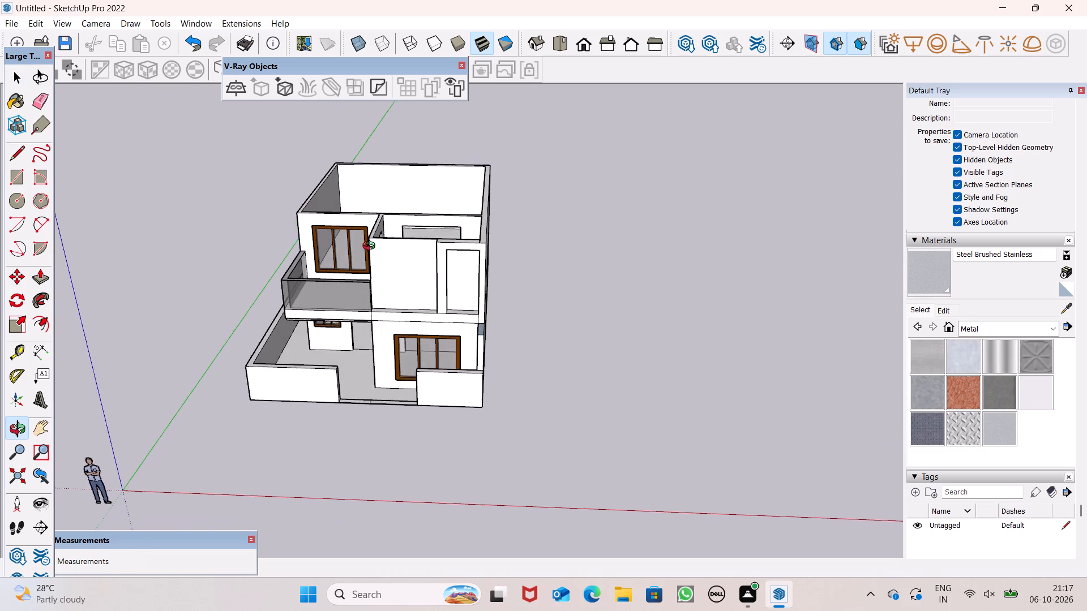
{"action": "middle_click_drag", "start_coordinate": [371, 247], "coordinate": [371, 246]}
{"action": "scroll", "coordinate": [465, 214], "scroll_direction": "down", "scroll_amount": 1}
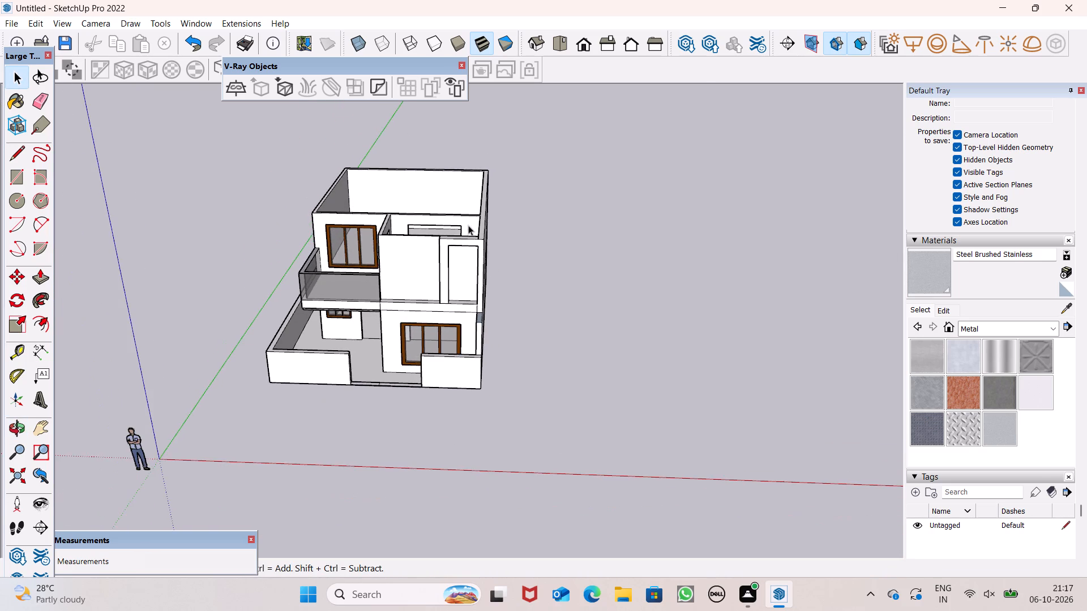
{"action": "scroll", "coordinate": [473, 233], "scroll_direction": "down", "scroll_amount": 1}
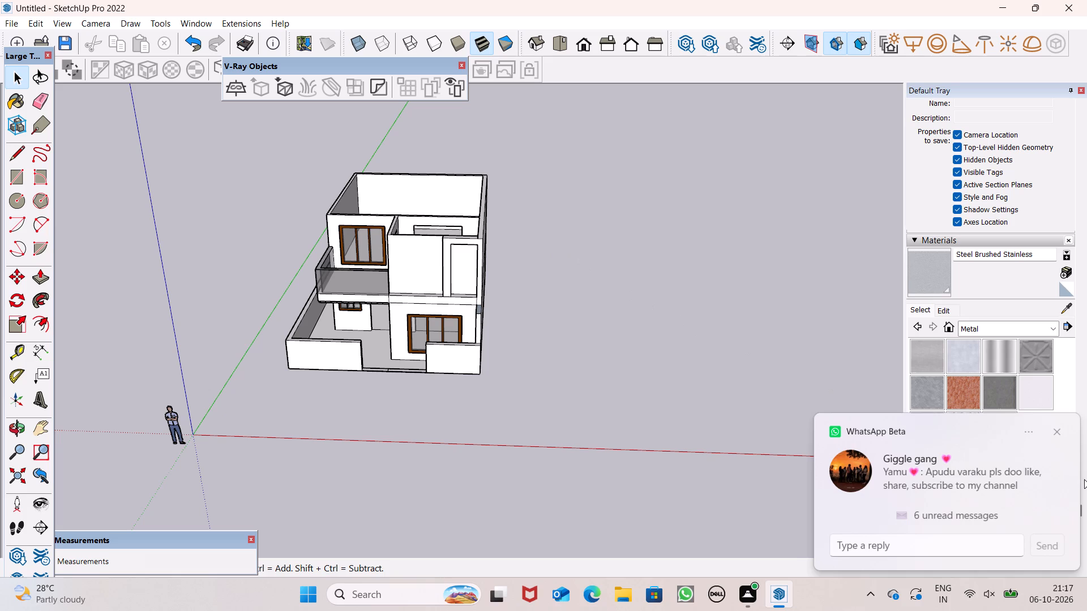
{"action": "left_click", "coordinate": [1060, 430]}
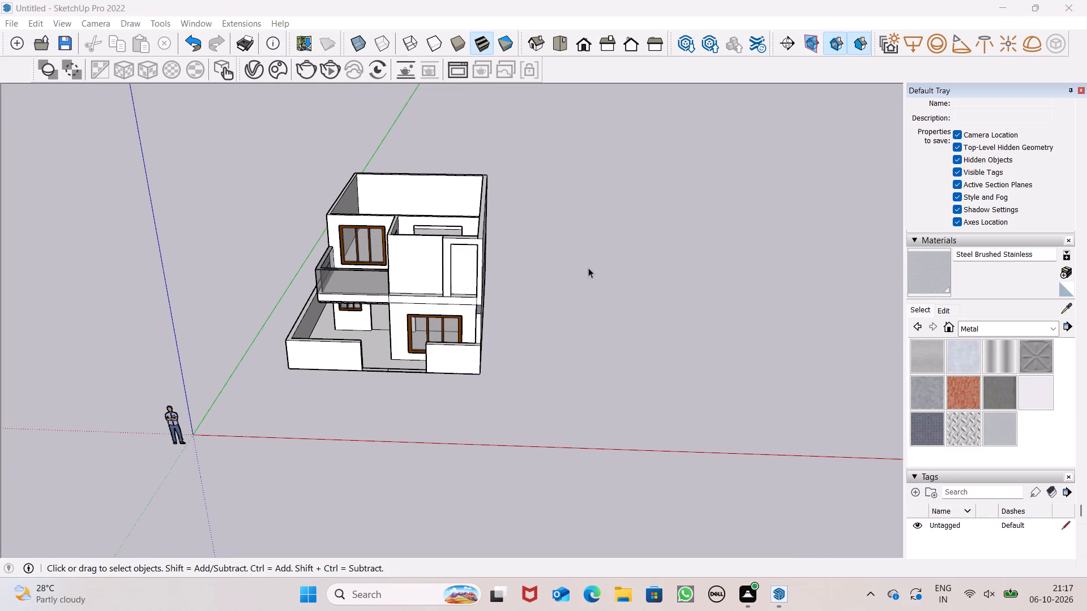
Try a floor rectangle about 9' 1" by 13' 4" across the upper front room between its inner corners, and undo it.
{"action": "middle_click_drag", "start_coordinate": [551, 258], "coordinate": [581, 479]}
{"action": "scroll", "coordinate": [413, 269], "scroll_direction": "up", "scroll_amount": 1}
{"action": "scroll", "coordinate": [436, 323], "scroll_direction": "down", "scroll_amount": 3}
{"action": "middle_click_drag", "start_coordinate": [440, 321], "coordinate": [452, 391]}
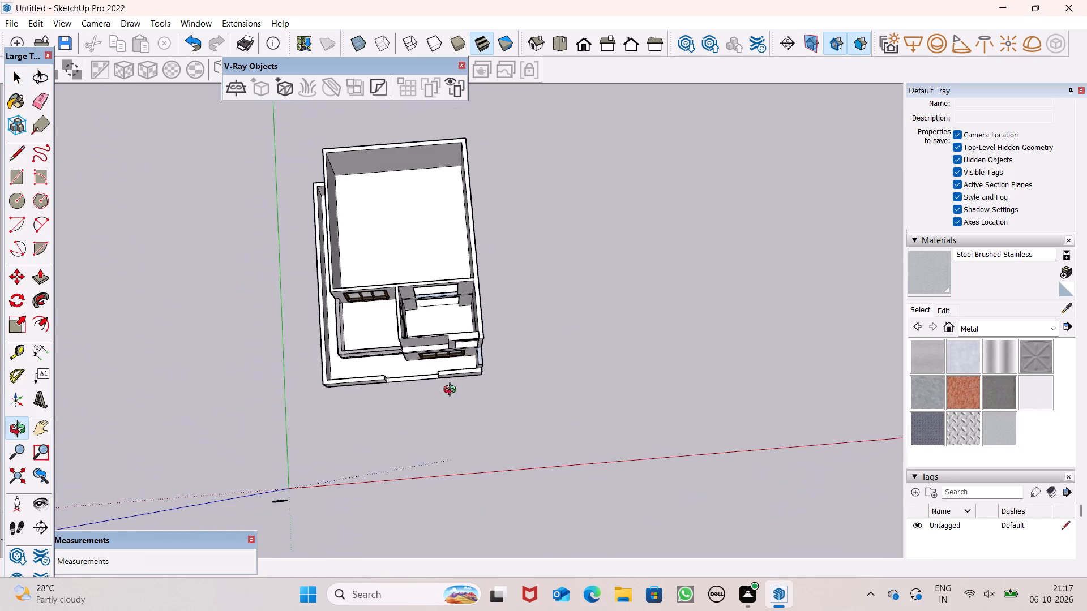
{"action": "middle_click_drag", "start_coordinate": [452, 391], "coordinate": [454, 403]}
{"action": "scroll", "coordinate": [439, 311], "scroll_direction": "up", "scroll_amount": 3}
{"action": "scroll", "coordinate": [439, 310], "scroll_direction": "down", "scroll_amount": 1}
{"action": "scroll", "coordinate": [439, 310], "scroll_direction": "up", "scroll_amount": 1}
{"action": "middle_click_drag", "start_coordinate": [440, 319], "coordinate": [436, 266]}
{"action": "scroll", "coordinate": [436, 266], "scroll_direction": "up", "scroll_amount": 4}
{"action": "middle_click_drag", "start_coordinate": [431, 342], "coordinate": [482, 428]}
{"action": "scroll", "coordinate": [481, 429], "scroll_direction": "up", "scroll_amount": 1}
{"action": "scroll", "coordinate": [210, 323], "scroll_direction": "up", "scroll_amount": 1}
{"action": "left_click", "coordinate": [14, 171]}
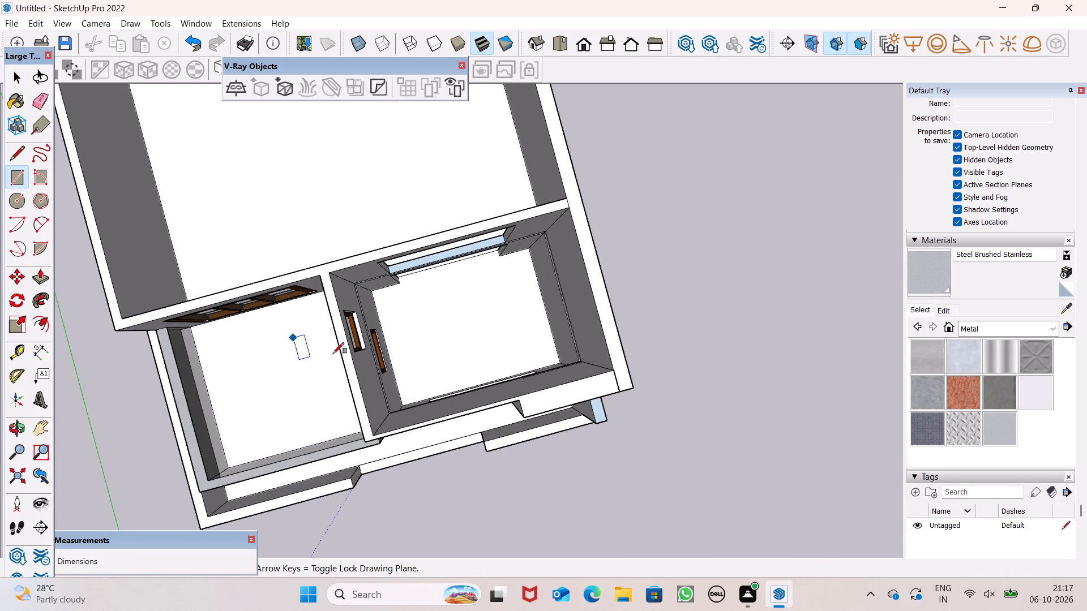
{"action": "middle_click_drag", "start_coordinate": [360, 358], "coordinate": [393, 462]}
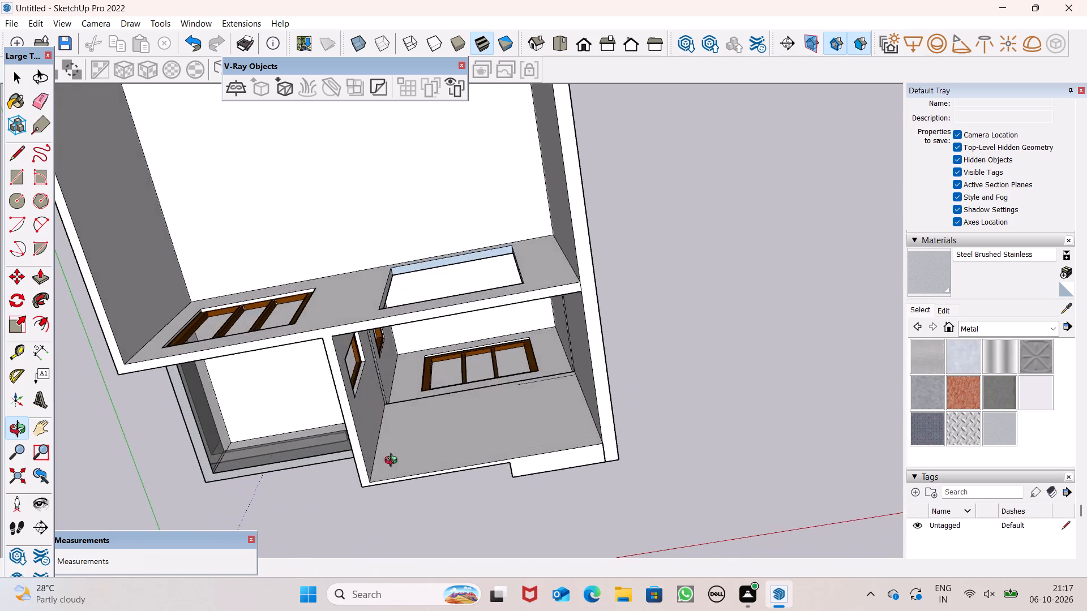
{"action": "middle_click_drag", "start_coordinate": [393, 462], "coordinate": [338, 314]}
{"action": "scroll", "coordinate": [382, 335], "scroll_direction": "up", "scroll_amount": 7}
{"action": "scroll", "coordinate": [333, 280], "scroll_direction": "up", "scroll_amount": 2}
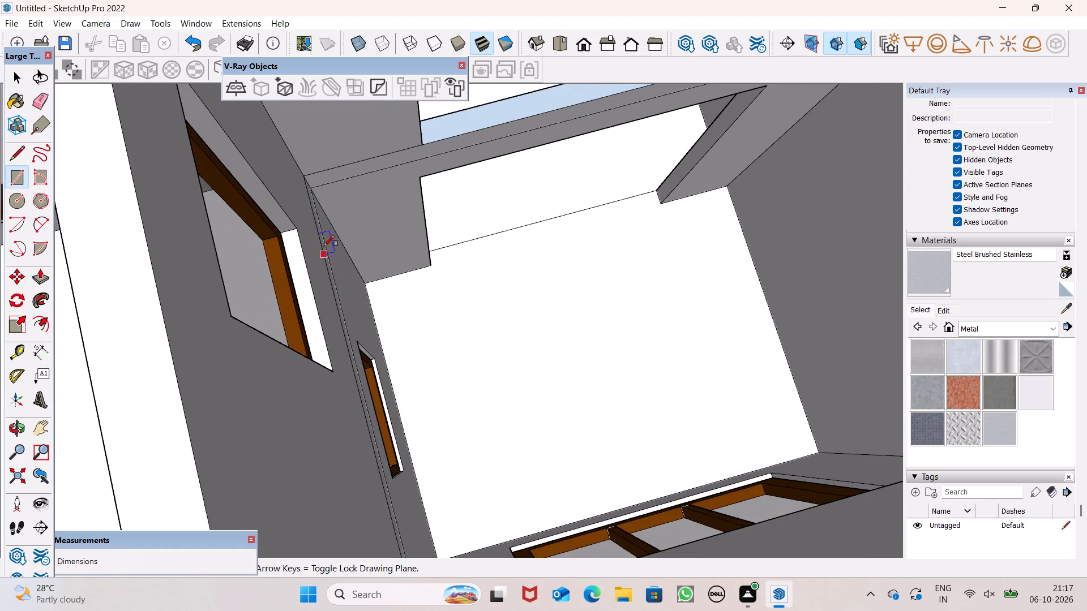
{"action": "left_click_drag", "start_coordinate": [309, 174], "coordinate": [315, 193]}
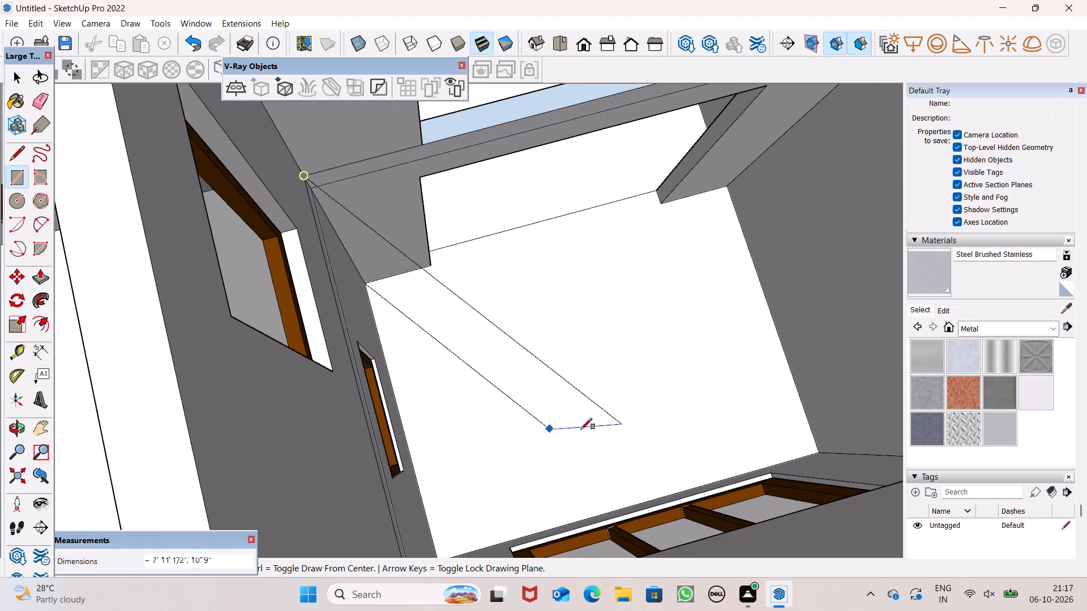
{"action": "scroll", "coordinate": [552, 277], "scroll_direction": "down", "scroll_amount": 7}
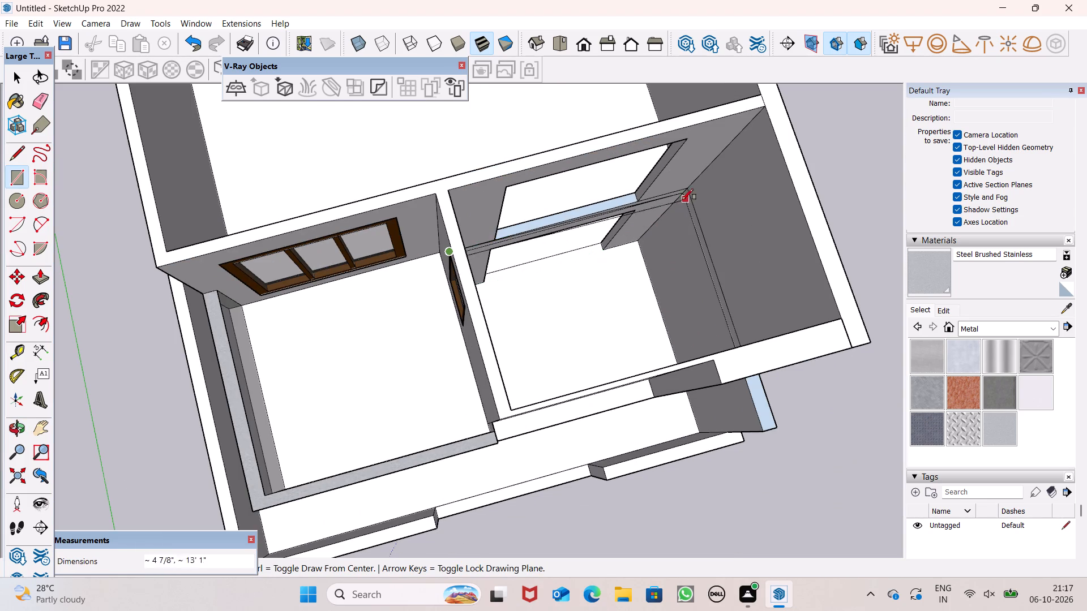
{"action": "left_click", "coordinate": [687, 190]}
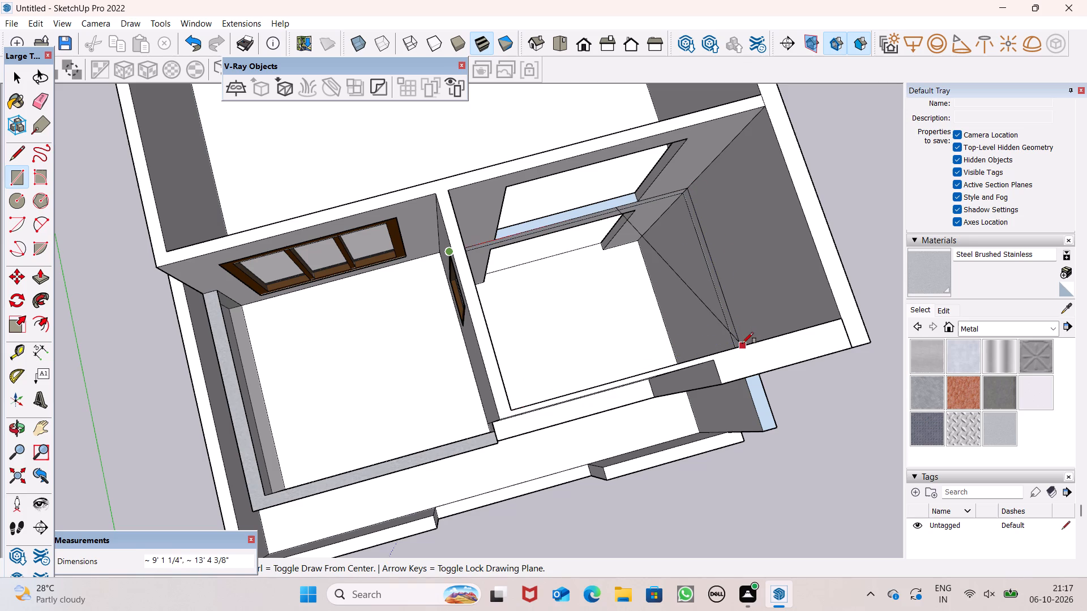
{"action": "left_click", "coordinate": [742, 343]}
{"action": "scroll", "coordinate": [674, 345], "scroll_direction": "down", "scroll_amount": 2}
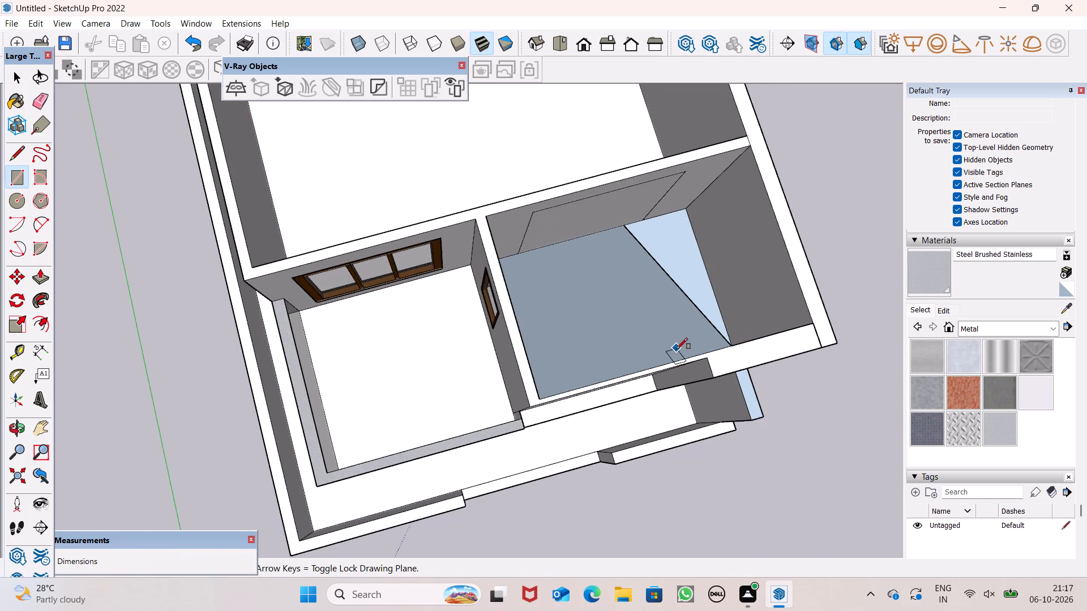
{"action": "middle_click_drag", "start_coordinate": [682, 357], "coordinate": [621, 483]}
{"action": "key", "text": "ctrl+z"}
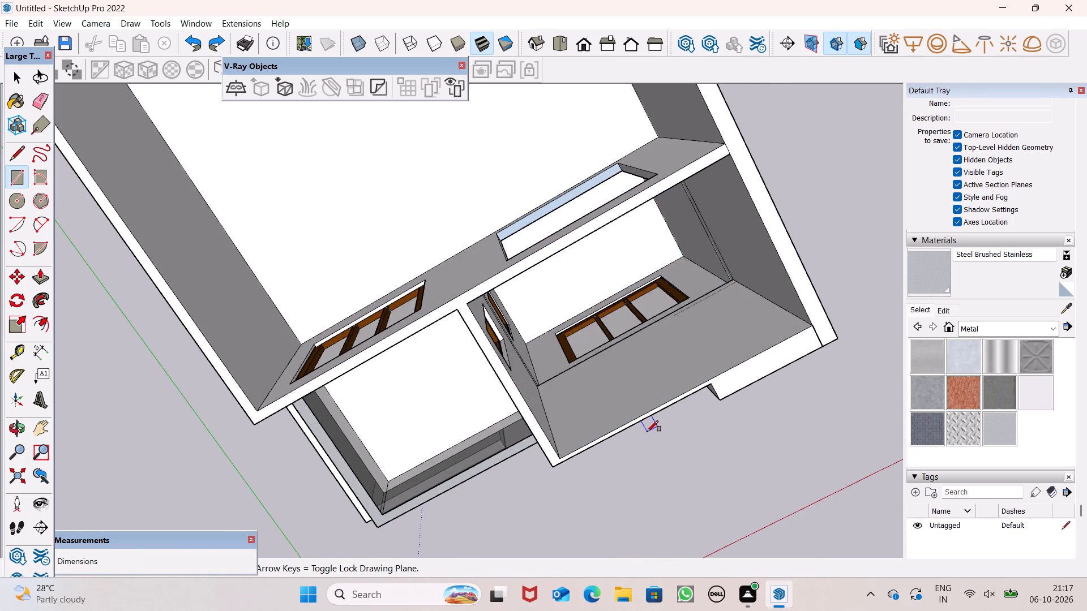
Draw a floor rectangle about 13' 3/4" by 8' 10 3/8" between the inner wall corners of the upper front room.
{"action": "middle_click_drag", "start_coordinate": [647, 432], "coordinate": [559, 256]}
{"action": "middle_click_drag", "start_coordinate": [554, 265], "coordinate": [571, 304]}
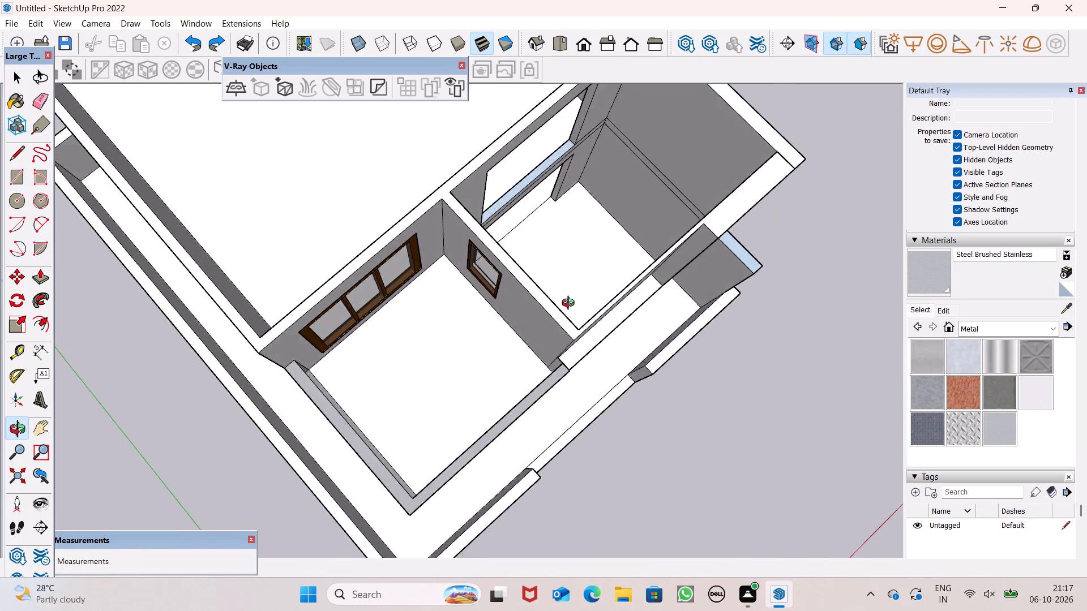
{"action": "middle_click_drag", "start_coordinate": [571, 304], "coordinate": [473, 347]}
{"action": "middle_click_drag", "start_coordinate": [556, 315], "coordinate": [438, 362]}
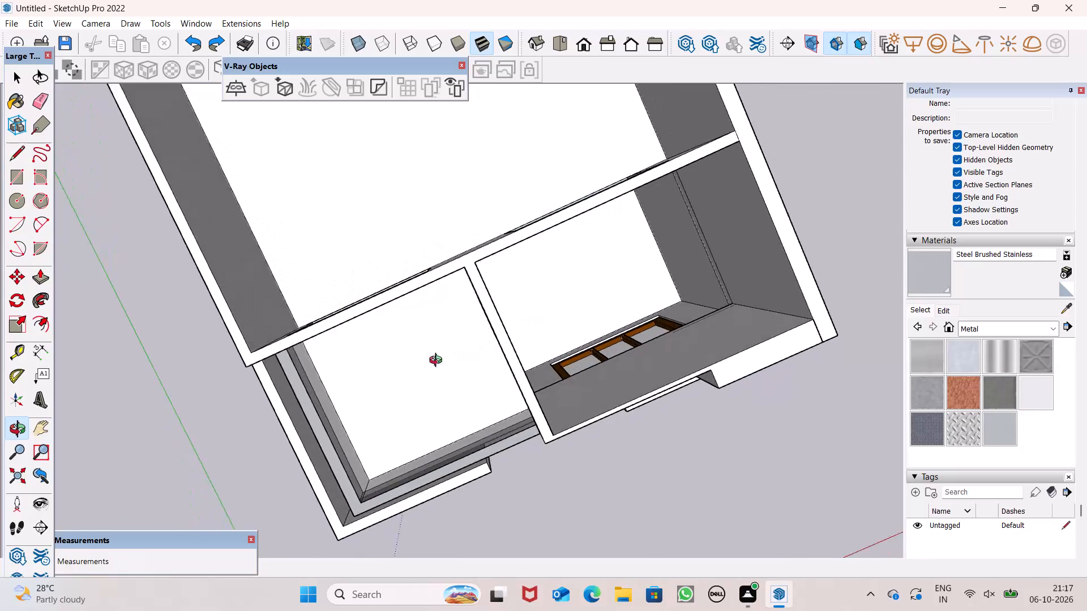
{"action": "middle_click_drag", "start_coordinate": [438, 362], "coordinate": [422, 365]}
{"action": "scroll", "coordinate": [631, 337], "scroll_direction": "down", "scroll_amount": 3}
{"action": "scroll", "coordinate": [631, 339], "scroll_direction": "up", "scroll_amount": 1}
{"action": "scroll", "coordinate": [631, 339], "scroll_direction": "down", "scroll_amount": 1}
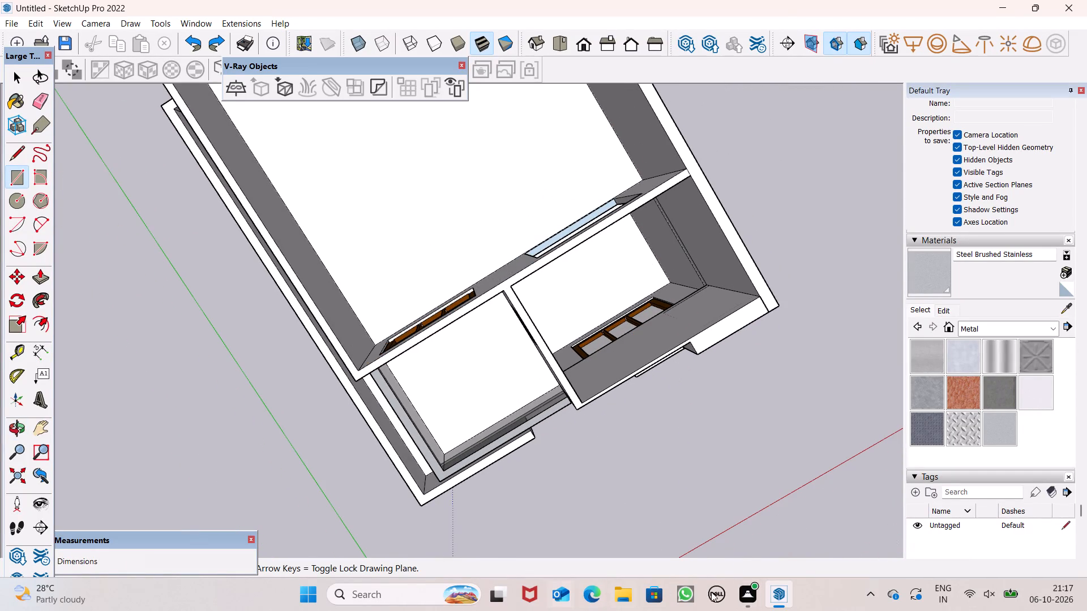
{"action": "middle_click_drag", "start_coordinate": [635, 351], "coordinate": [541, 316]}
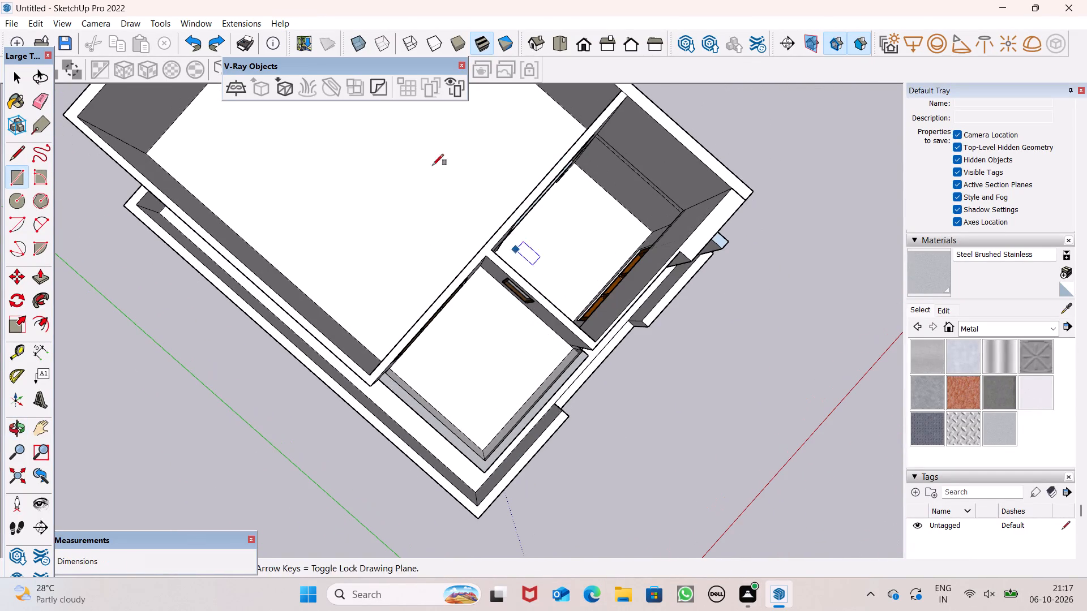
{"action": "left_click_drag", "start_coordinate": [551, 48], "coordinate": [557, 50]}
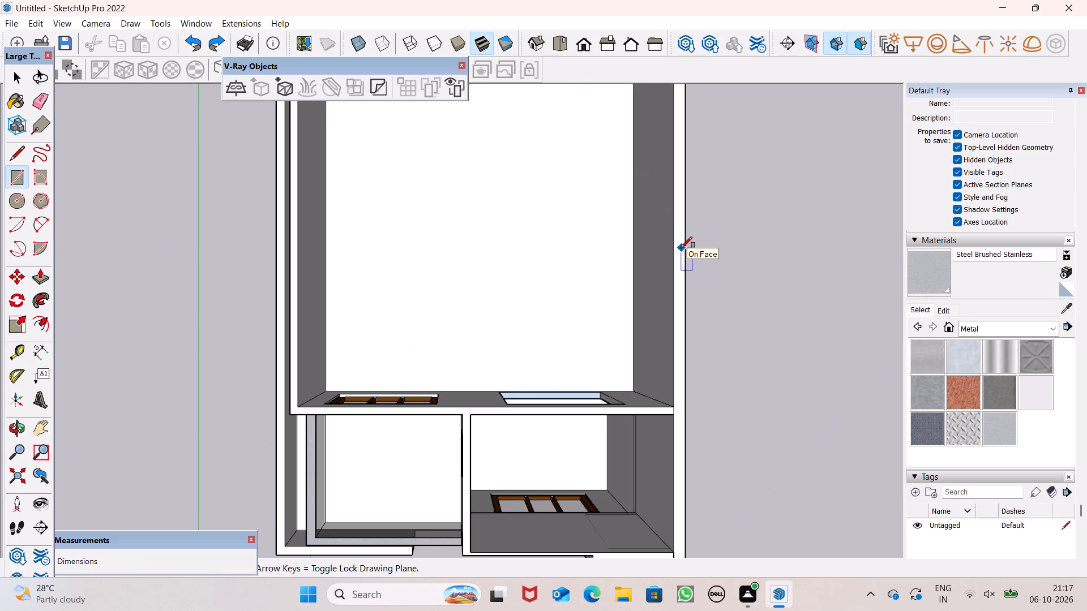
{"action": "scroll", "coordinate": [626, 347], "scroll_direction": "down", "scroll_amount": 1}
{"action": "middle_click_drag", "start_coordinate": [625, 436], "coordinate": [626, 442]}
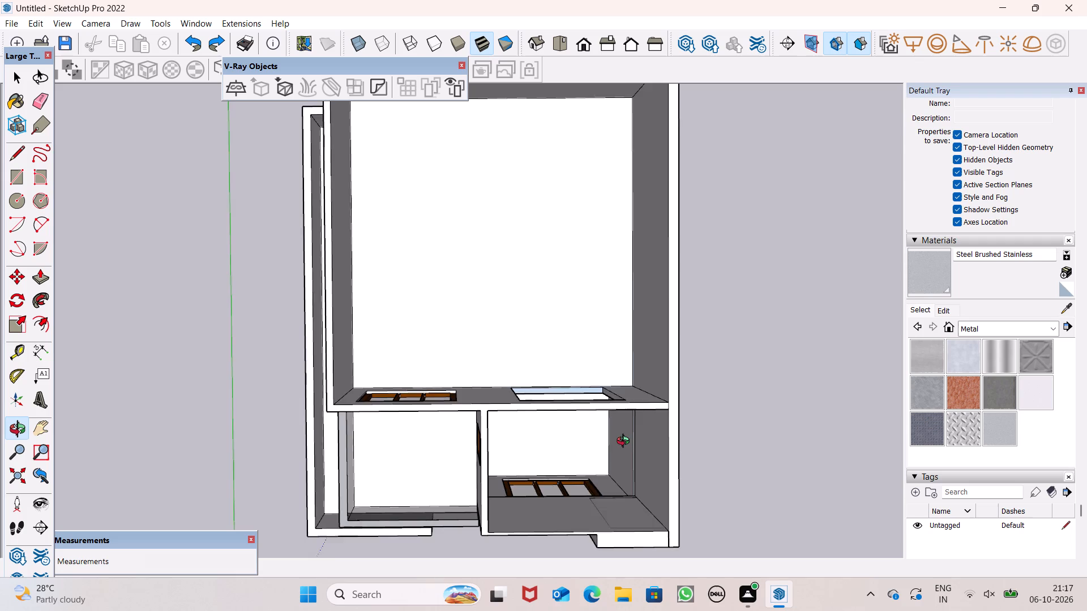
{"action": "middle_click_drag", "start_coordinate": [626, 442], "coordinate": [617, 307]}
{"action": "scroll", "coordinate": [662, 329], "scroll_direction": "down", "scroll_amount": 1}
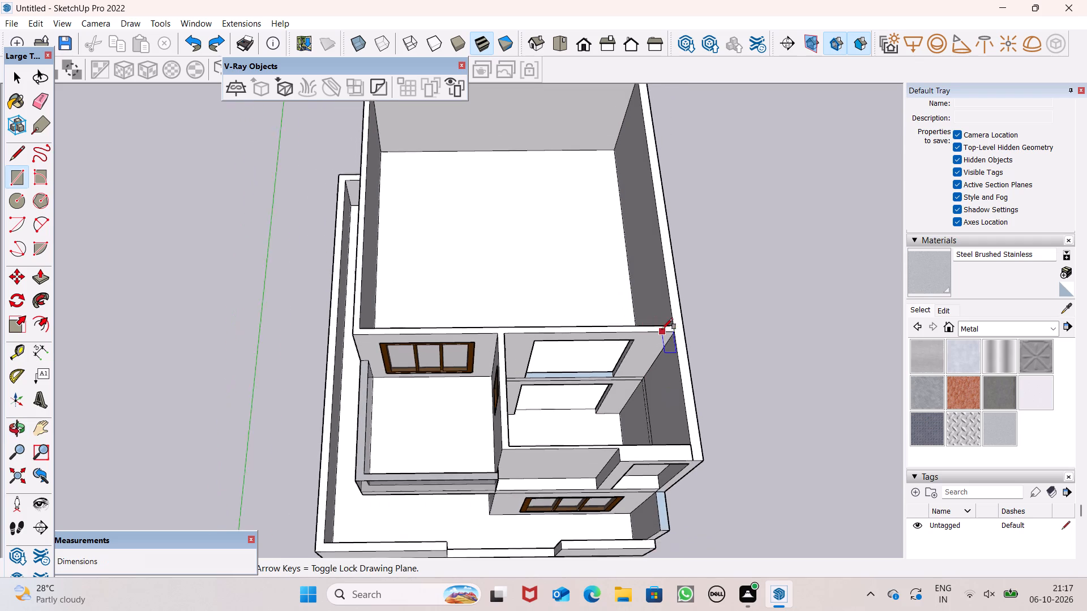
{"action": "scroll", "coordinate": [662, 329], "scroll_direction": "down", "scroll_amount": 1}
{"action": "scroll", "coordinate": [750, 474], "scroll_direction": "up", "scroll_amount": 1}
{"action": "scroll", "coordinate": [593, 429], "scroll_direction": "up", "scroll_amount": 7}
{"action": "scroll", "coordinate": [338, 295], "scroll_direction": "up", "scroll_amount": 3}
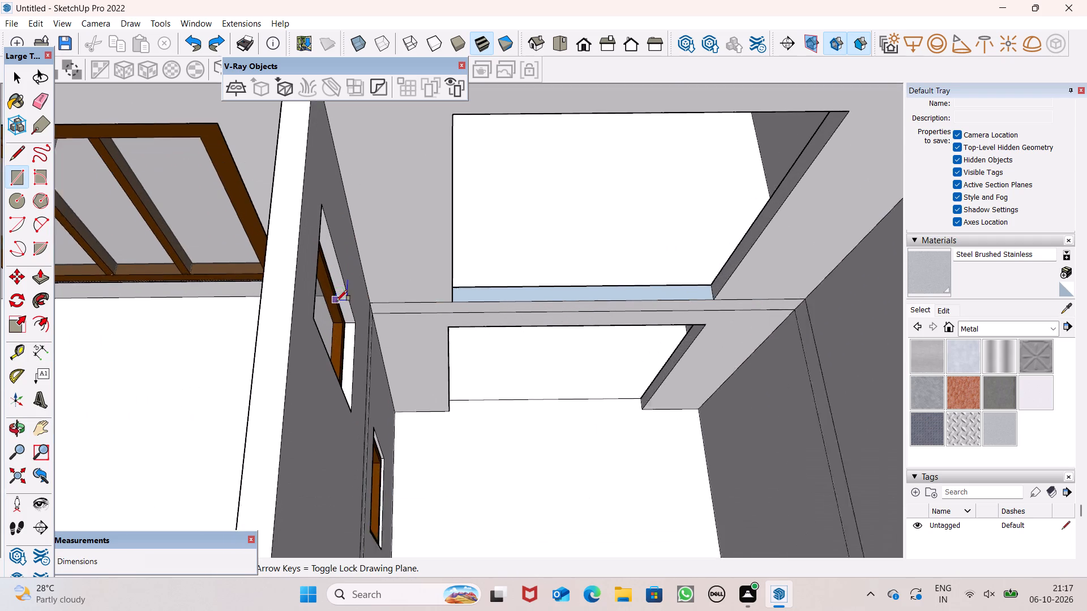
{"action": "scroll", "coordinate": [336, 301], "scroll_direction": "up", "scroll_amount": 1}
{"action": "left_click", "coordinate": [375, 301]}
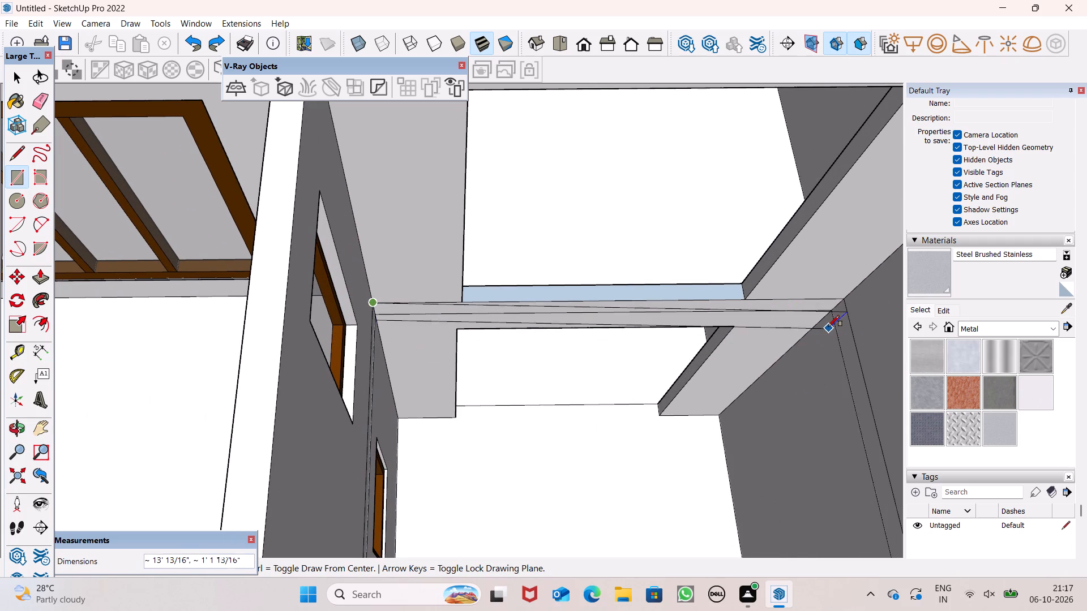
{"action": "left_click", "coordinate": [846, 300]}
{"action": "scroll", "coordinate": [850, 391], "scroll_direction": "down", "scroll_amount": 3}
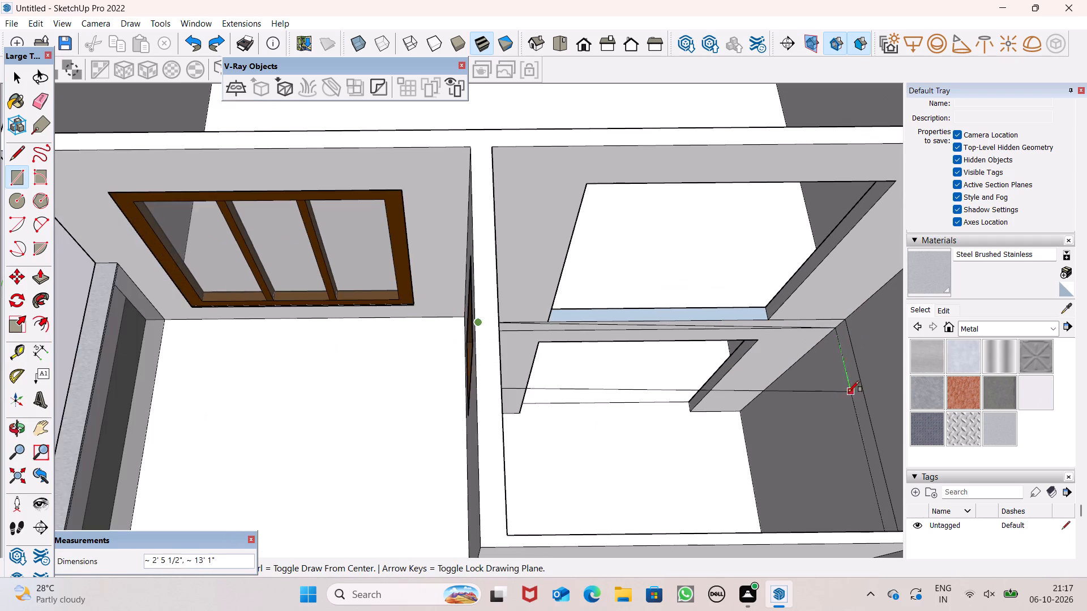
{"action": "scroll", "coordinate": [848, 407], "scroll_direction": "down", "scroll_amount": 2}
{"action": "middle_click_drag", "start_coordinate": [857, 490], "coordinate": [896, 560]}
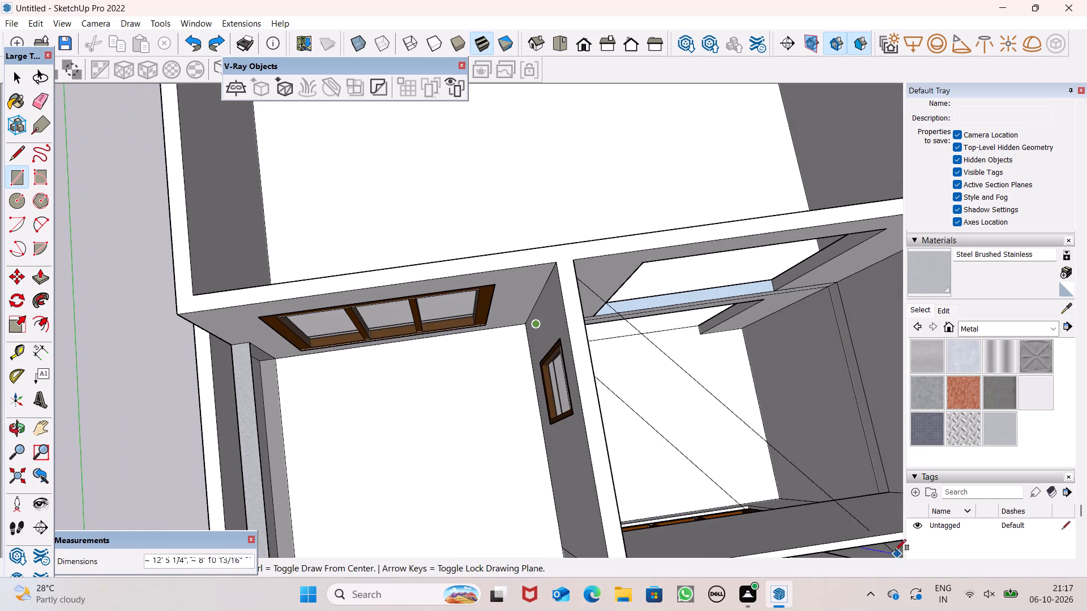
{"action": "scroll", "coordinate": [887, 498], "scroll_direction": "up", "scroll_amount": 2}
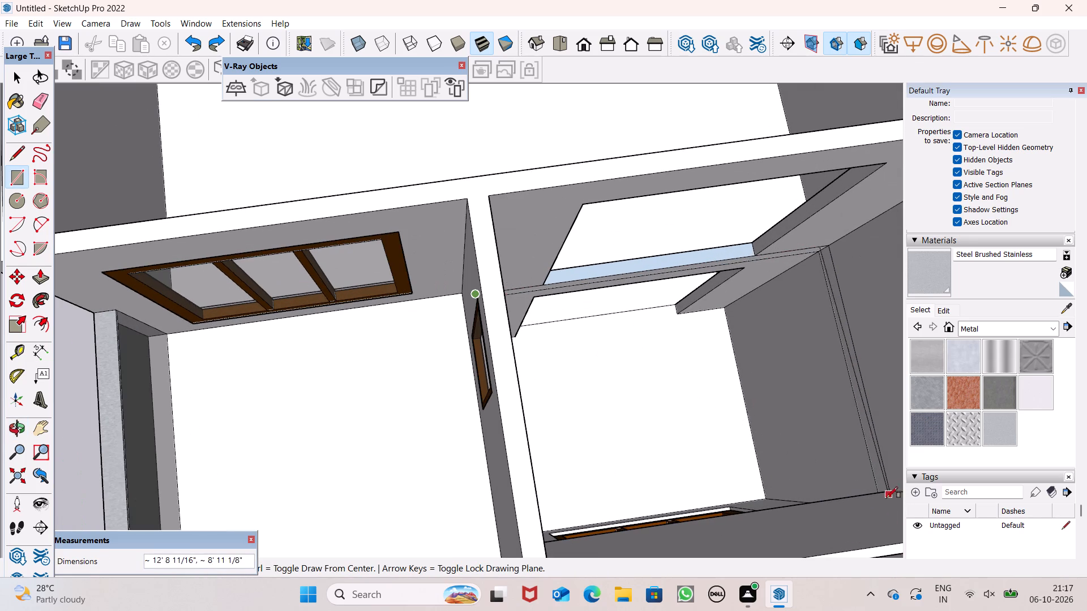
{"action": "left_click", "coordinate": [892, 494]}
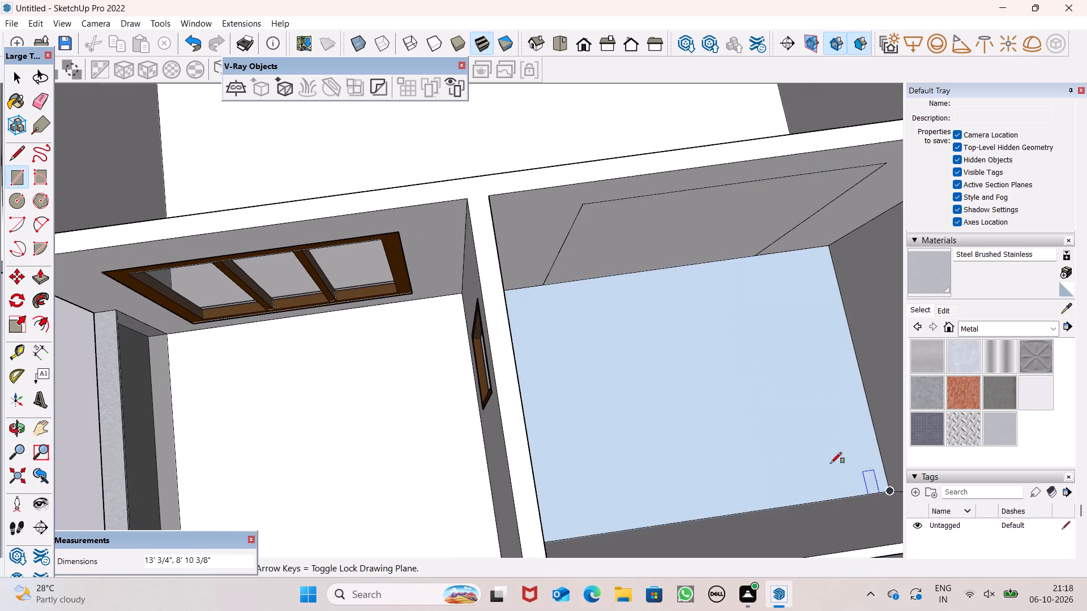
Push/Pull the upper front room's new floor face upward by 4".
{"action": "scroll", "coordinate": [762, 419], "scroll_direction": "down", "scroll_amount": 4}
{"action": "middle_click_drag", "start_coordinate": [836, 444], "coordinate": [1086, 337]}
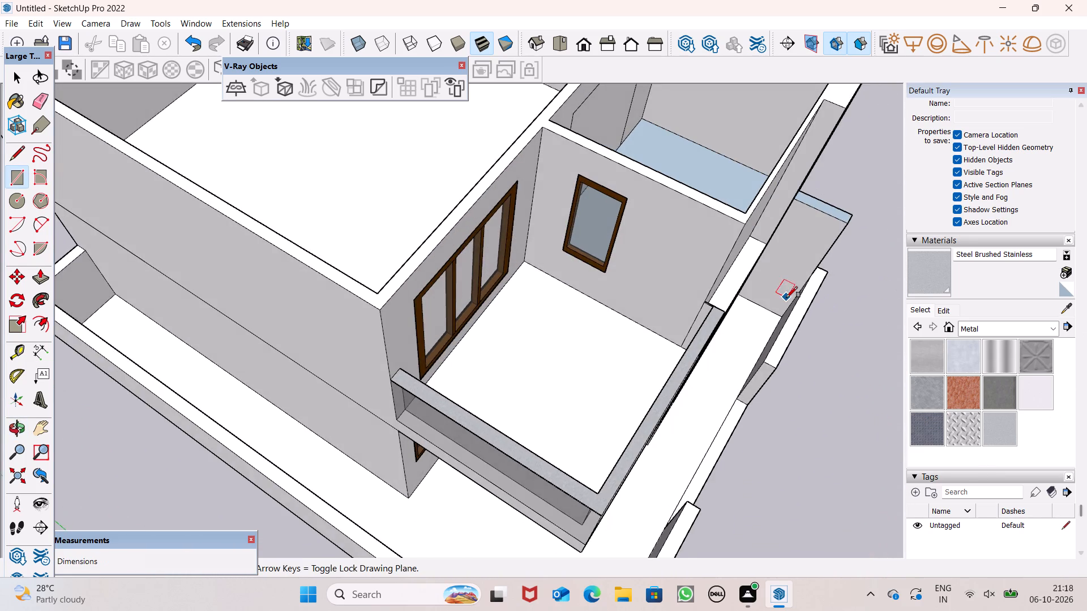
{"action": "scroll", "coordinate": [770, 273], "scroll_direction": "up", "scroll_amount": 3}
{"action": "key", "text": "space"}
{"action": "scroll", "coordinate": [657, 180], "scroll_direction": "down", "scroll_amount": 5}
{"action": "middle_click_drag", "start_coordinate": [652, 182], "coordinate": [642, 160]}
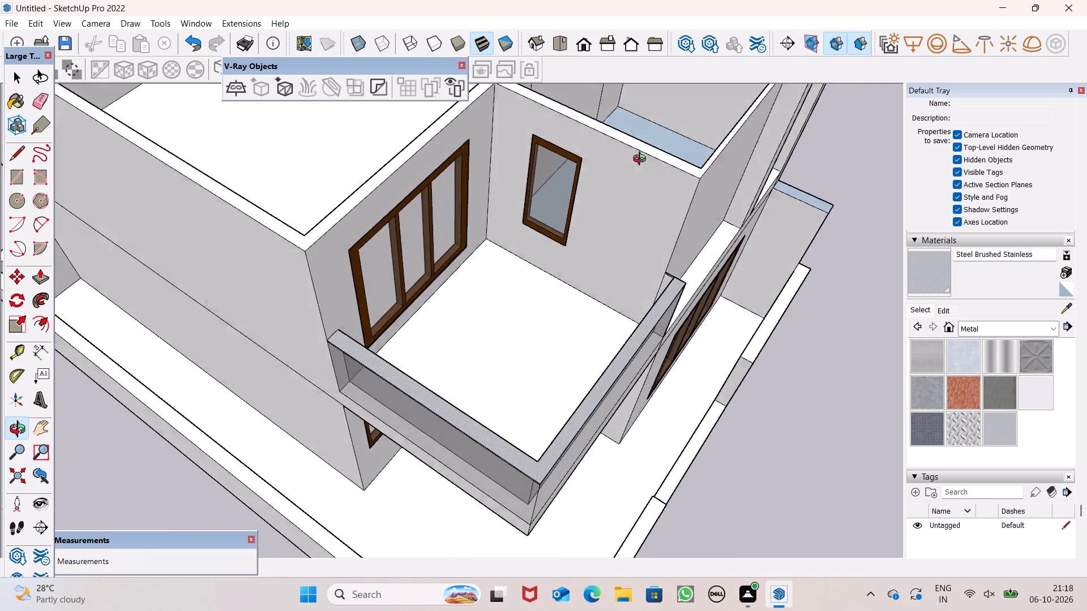
{"action": "middle_click_drag", "start_coordinate": [642, 160], "coordinate": [591, 180]}
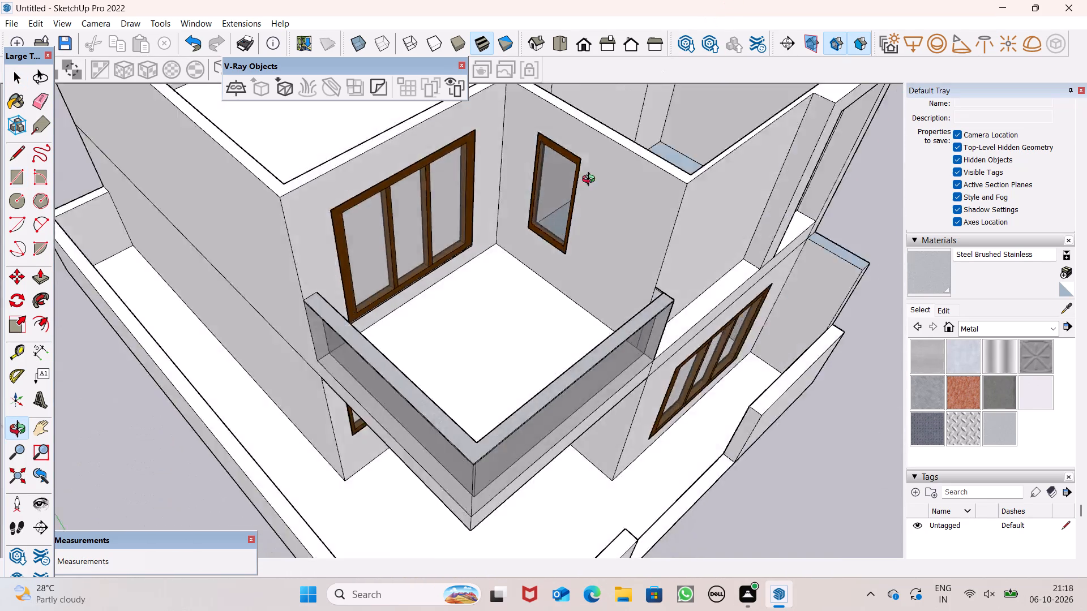
{"action": "middle_click_drag", "start_coordinate": [591, 180], "coordinate": [477, 326]}
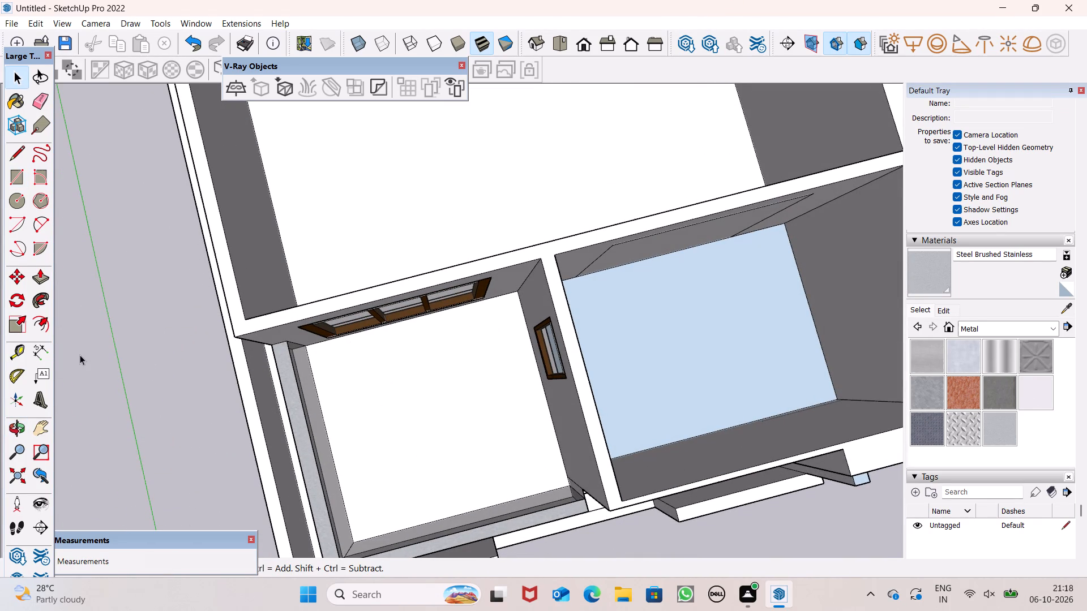
{"action": "left_click", "coordinate": [40, 284]}
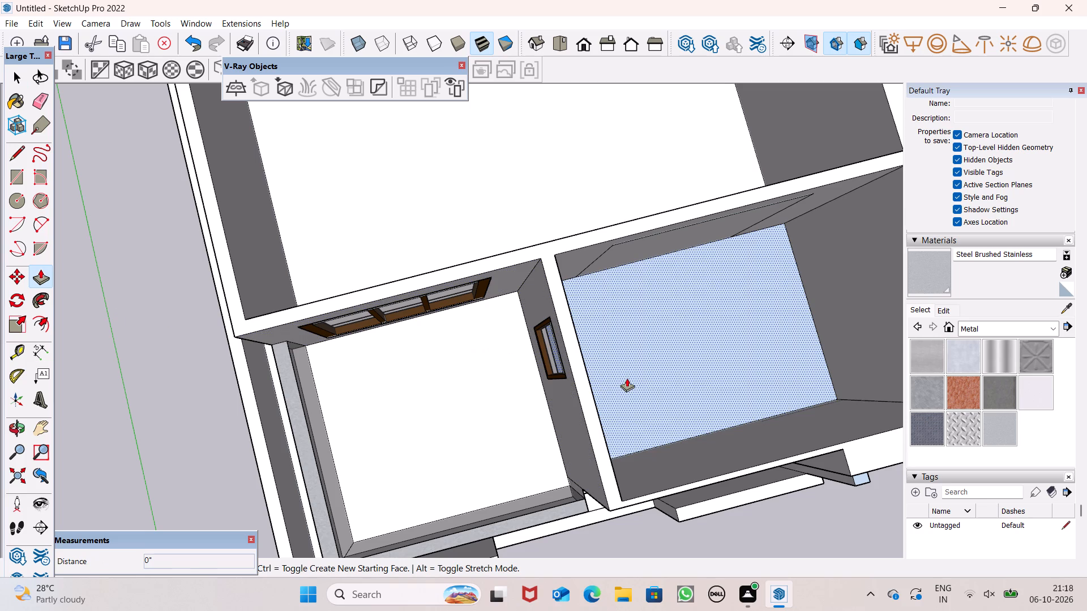
{"action": "left_click_drag", "start_coordinate": [627, 378], "coordinate": [634, 373]}
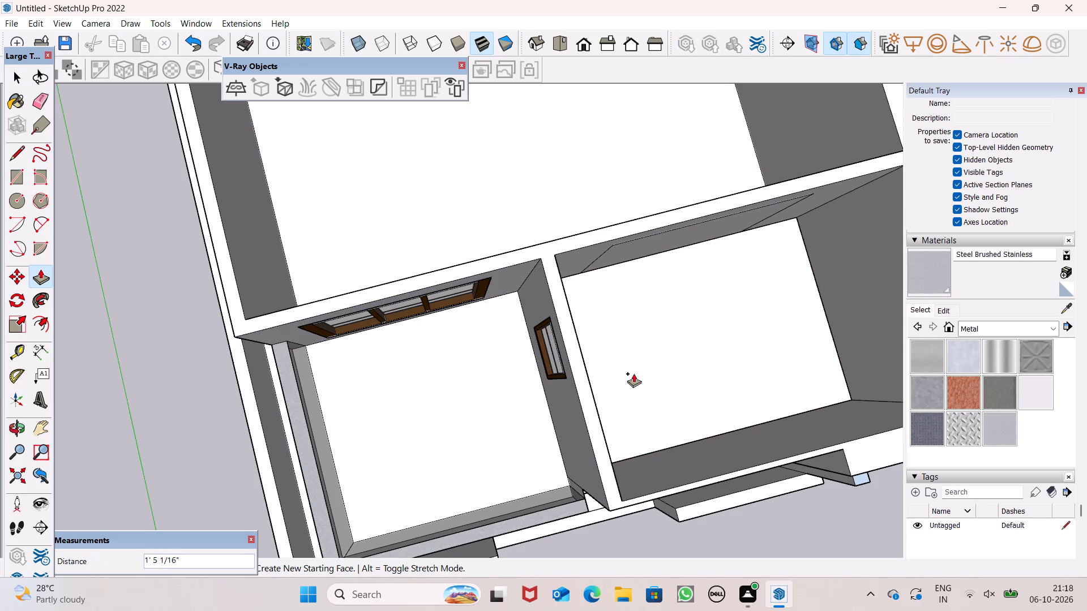
{"action": "left_click_drag", "start_coordinate": [634, 373], "coordinate": [635, 375]}
{"action": "key", "text": "4"}
{"action": "key", "text": "shift+quotedbl"}
{"action": "key", "text": "Return"}
{"action": "scroll", "coordinate": [637, 371], "scroll_direction": "down", "scroll_amount": 5}
{"action": "middle_click_drag", "start_coordinate": [641, 377], "coordinate": [620, 286]}
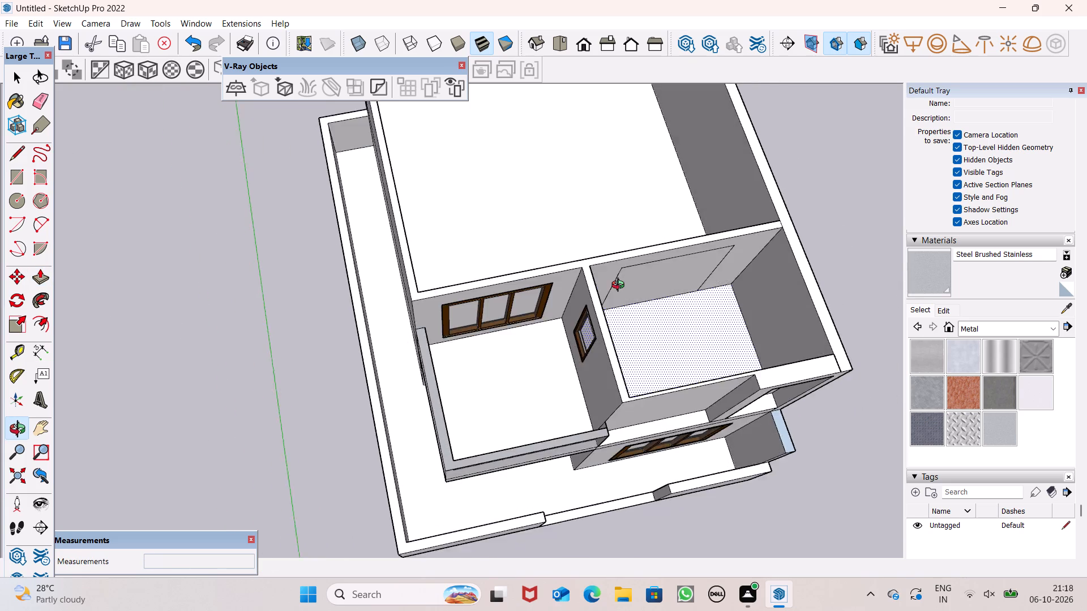
{"action": "middle_click_drag", "start_coordinate": [620, 286], "coordinate": [637, 278]}
{"action": "scroll", "coordinate": [739, 349], "scroll_direction": "up", "scroll_amount": 9}
{"action": "key", "text": "space"}
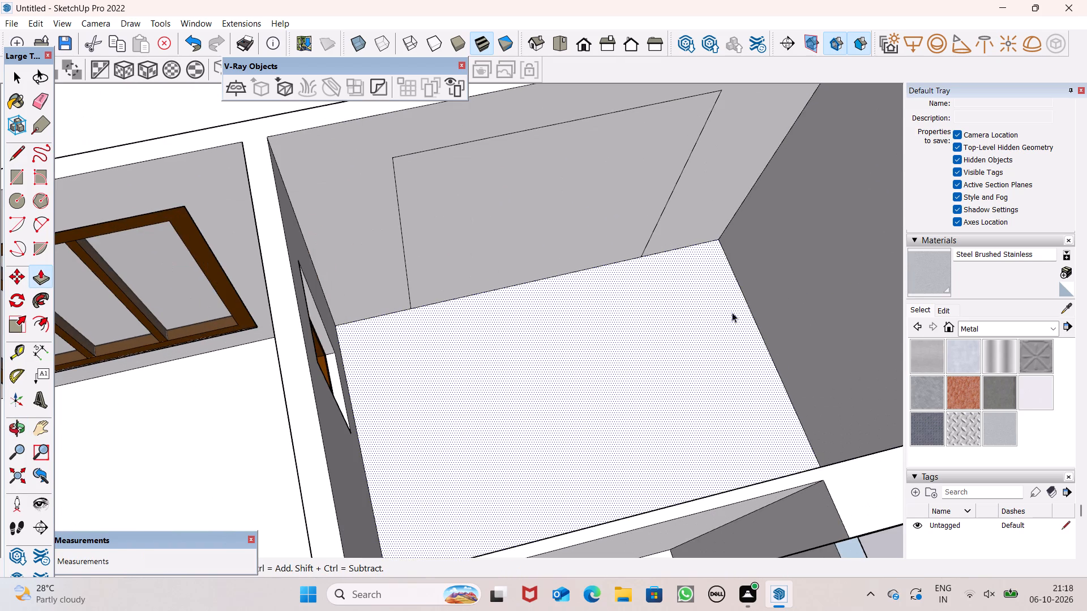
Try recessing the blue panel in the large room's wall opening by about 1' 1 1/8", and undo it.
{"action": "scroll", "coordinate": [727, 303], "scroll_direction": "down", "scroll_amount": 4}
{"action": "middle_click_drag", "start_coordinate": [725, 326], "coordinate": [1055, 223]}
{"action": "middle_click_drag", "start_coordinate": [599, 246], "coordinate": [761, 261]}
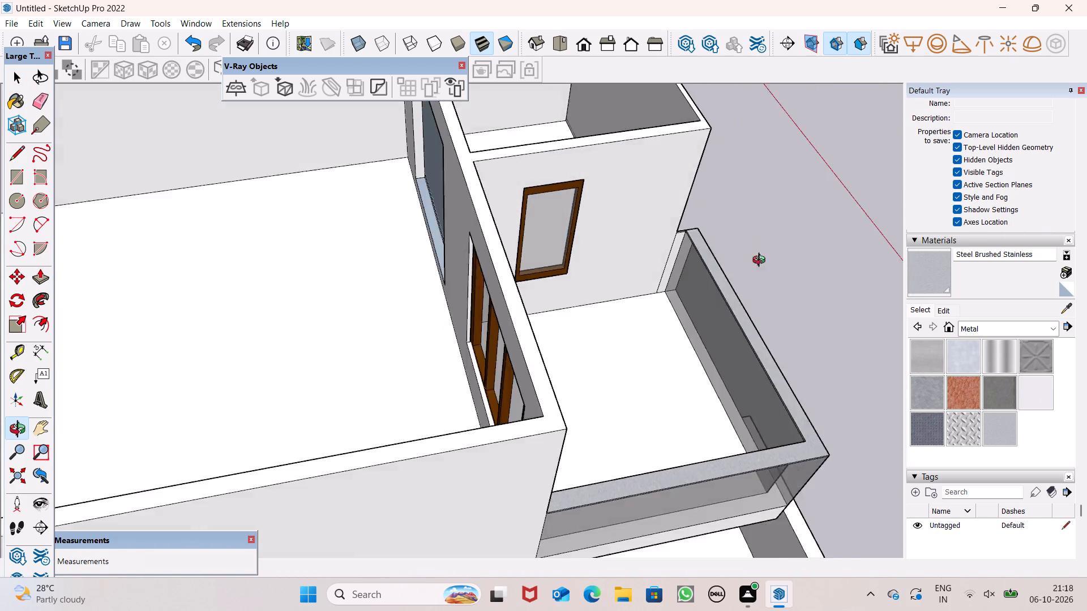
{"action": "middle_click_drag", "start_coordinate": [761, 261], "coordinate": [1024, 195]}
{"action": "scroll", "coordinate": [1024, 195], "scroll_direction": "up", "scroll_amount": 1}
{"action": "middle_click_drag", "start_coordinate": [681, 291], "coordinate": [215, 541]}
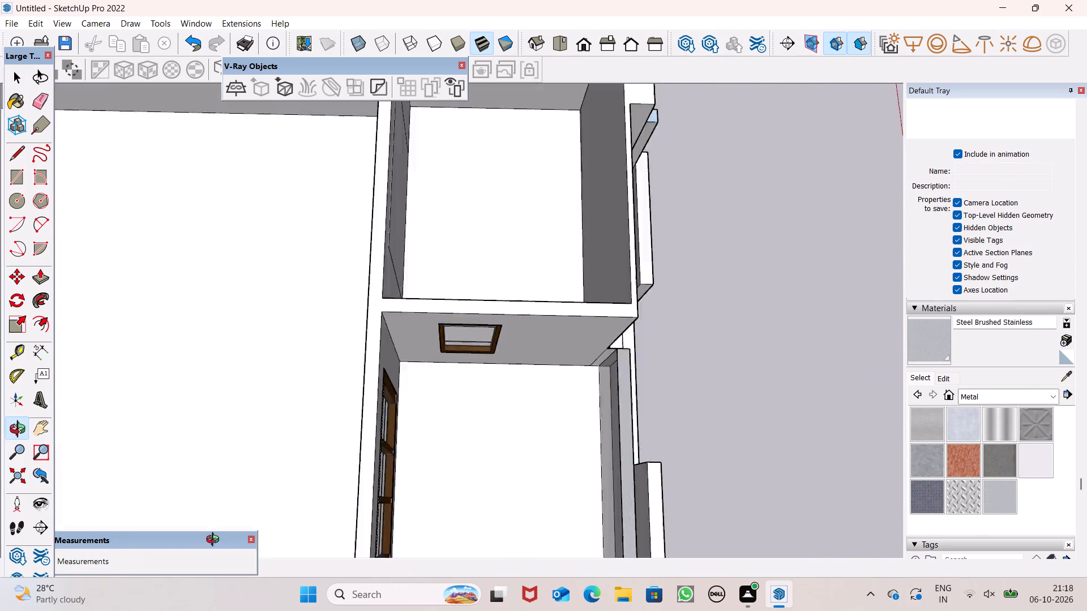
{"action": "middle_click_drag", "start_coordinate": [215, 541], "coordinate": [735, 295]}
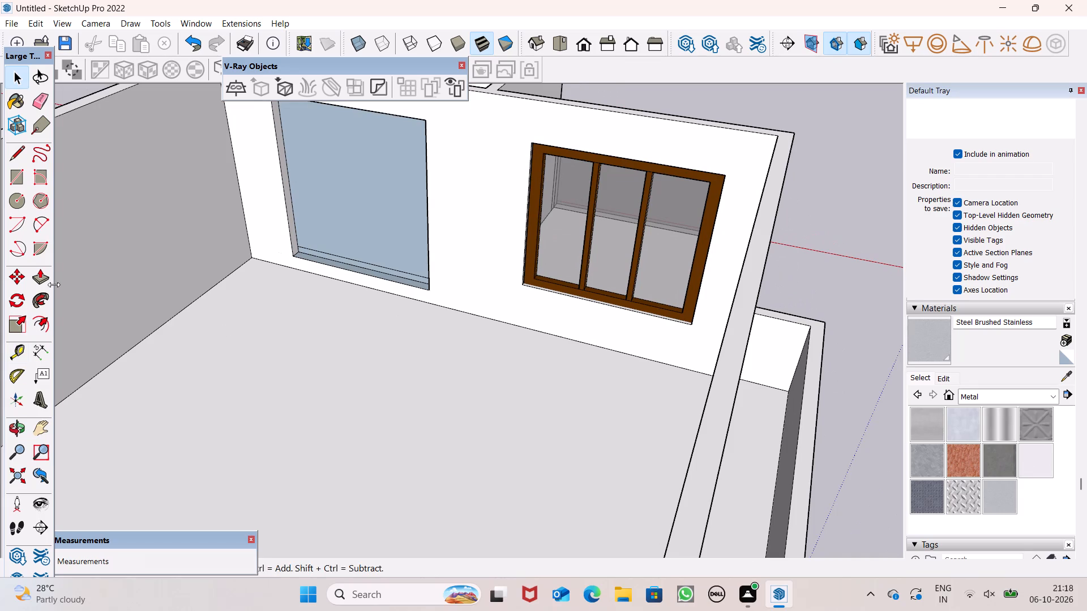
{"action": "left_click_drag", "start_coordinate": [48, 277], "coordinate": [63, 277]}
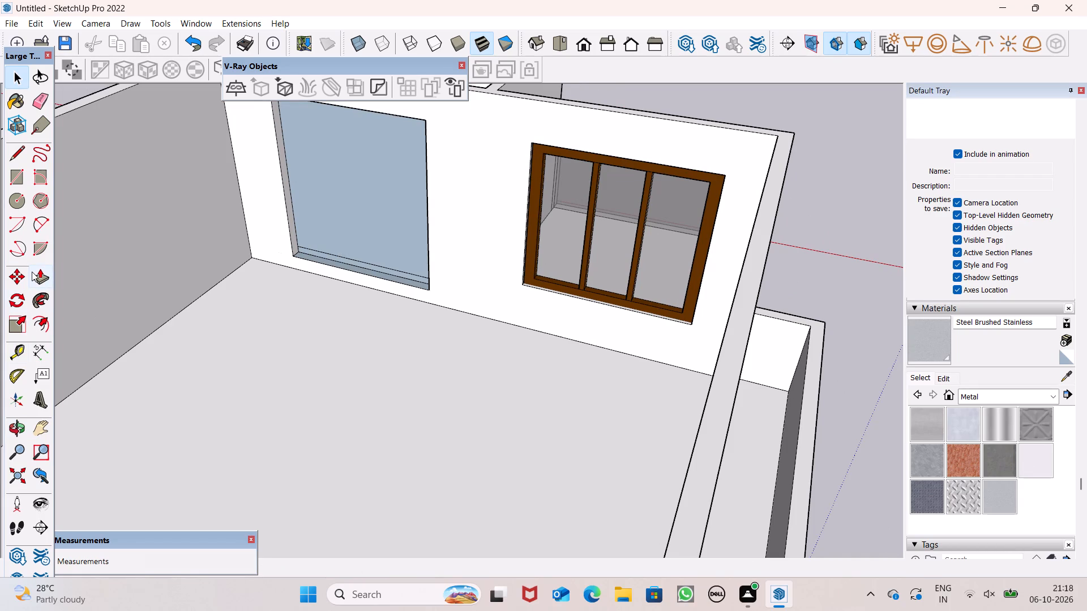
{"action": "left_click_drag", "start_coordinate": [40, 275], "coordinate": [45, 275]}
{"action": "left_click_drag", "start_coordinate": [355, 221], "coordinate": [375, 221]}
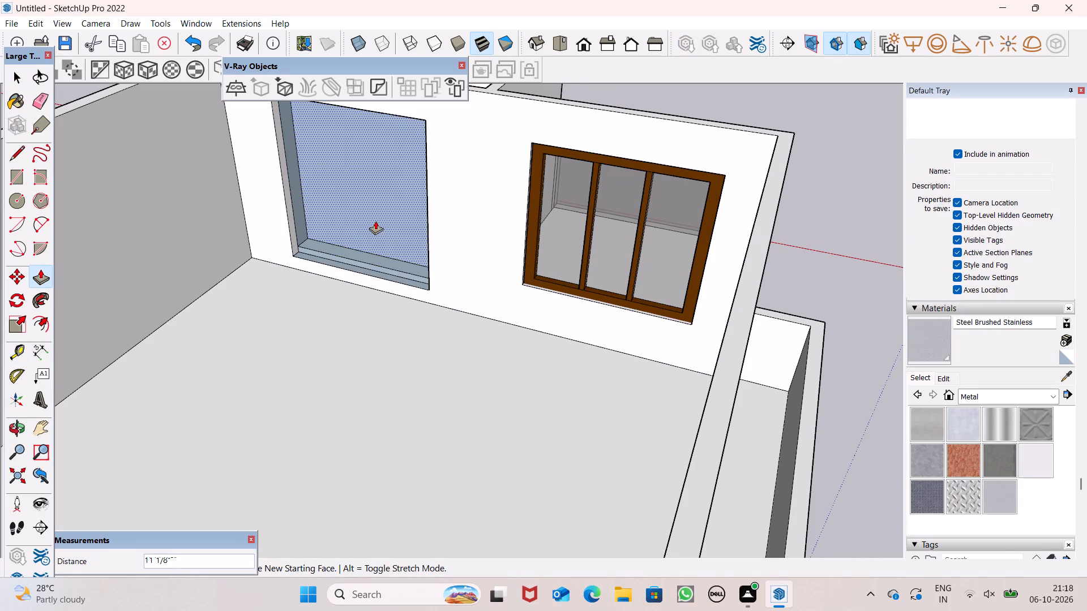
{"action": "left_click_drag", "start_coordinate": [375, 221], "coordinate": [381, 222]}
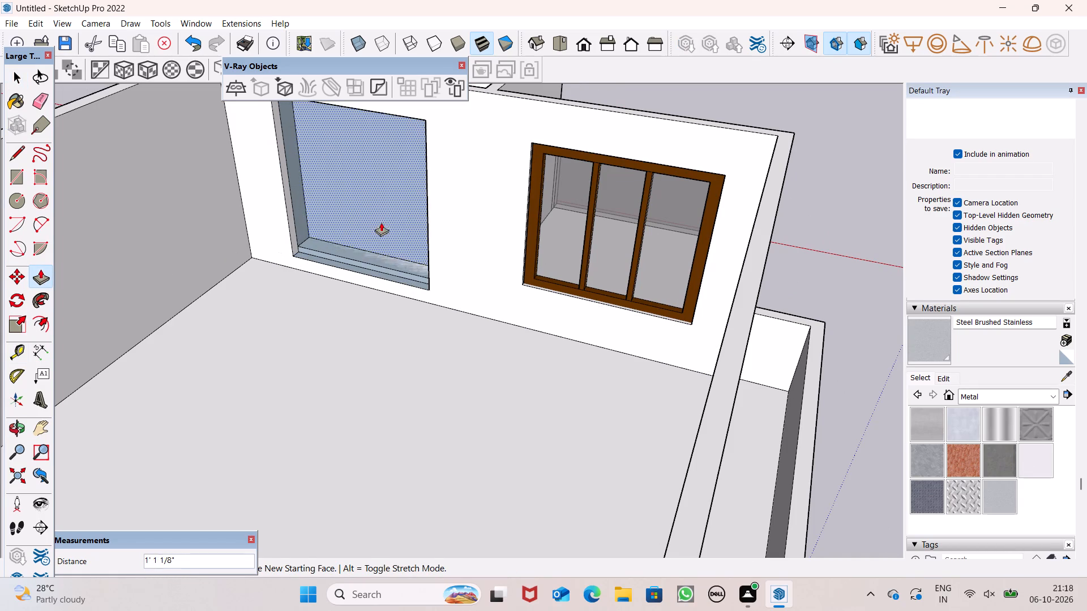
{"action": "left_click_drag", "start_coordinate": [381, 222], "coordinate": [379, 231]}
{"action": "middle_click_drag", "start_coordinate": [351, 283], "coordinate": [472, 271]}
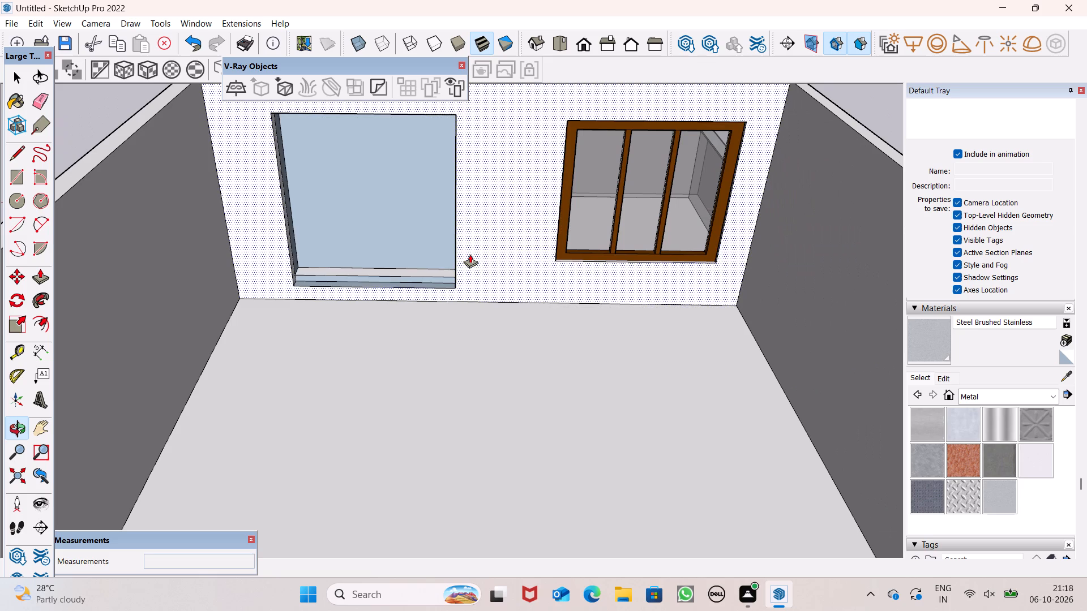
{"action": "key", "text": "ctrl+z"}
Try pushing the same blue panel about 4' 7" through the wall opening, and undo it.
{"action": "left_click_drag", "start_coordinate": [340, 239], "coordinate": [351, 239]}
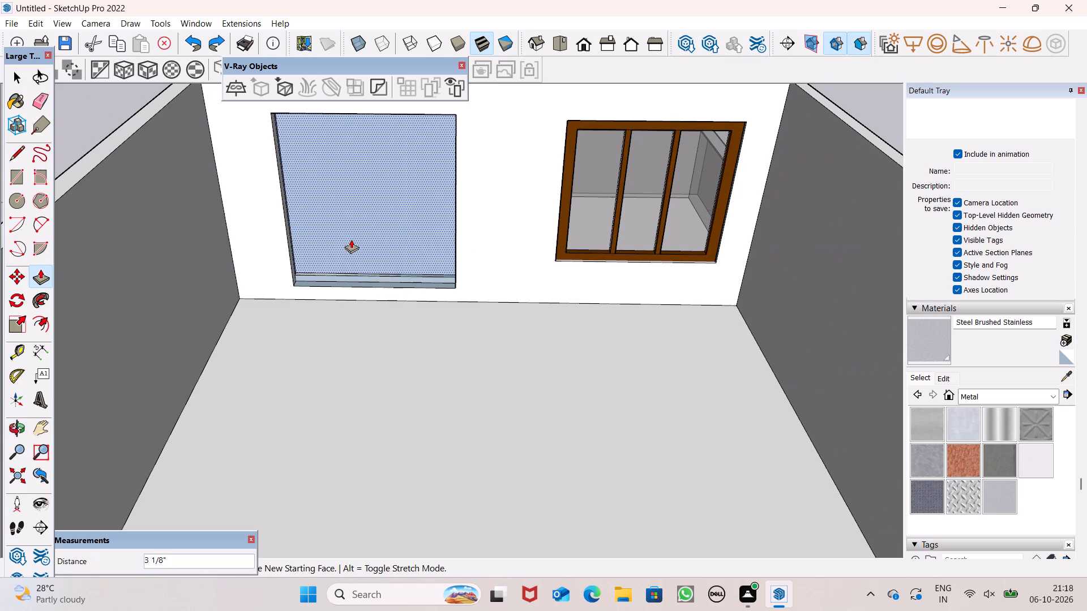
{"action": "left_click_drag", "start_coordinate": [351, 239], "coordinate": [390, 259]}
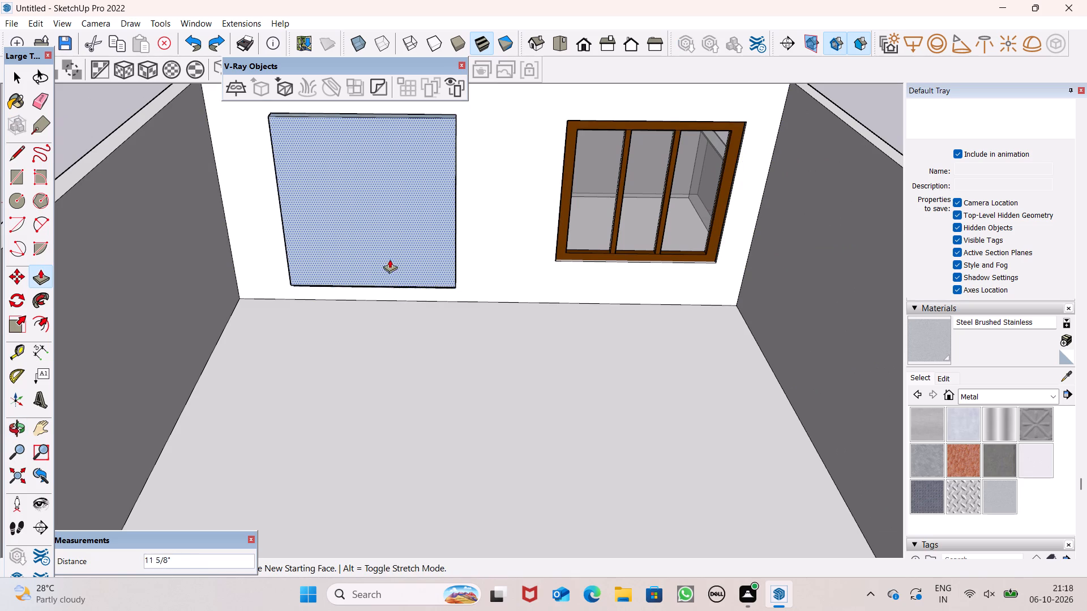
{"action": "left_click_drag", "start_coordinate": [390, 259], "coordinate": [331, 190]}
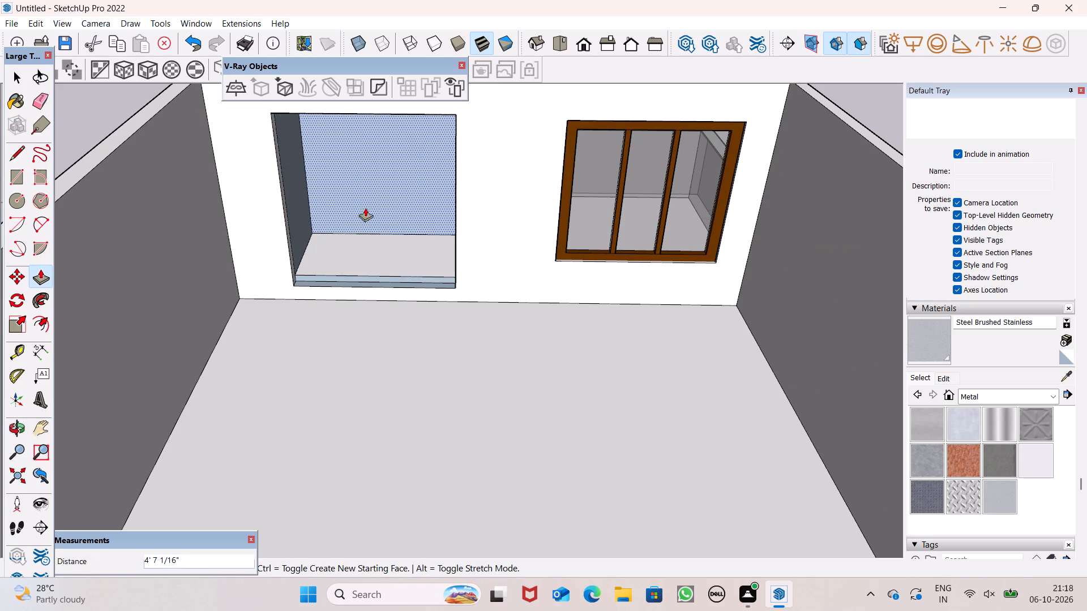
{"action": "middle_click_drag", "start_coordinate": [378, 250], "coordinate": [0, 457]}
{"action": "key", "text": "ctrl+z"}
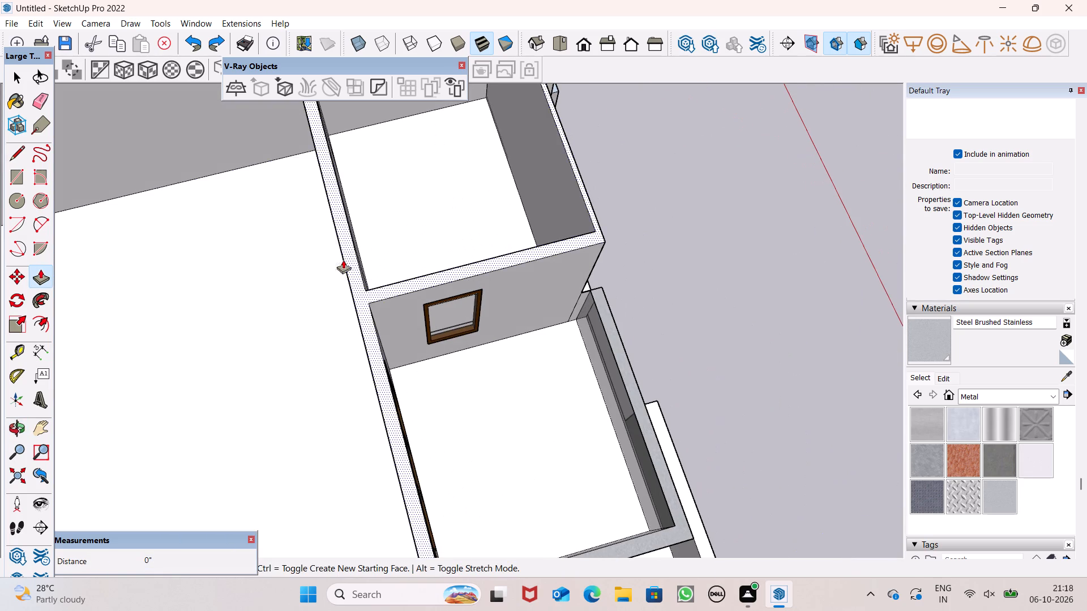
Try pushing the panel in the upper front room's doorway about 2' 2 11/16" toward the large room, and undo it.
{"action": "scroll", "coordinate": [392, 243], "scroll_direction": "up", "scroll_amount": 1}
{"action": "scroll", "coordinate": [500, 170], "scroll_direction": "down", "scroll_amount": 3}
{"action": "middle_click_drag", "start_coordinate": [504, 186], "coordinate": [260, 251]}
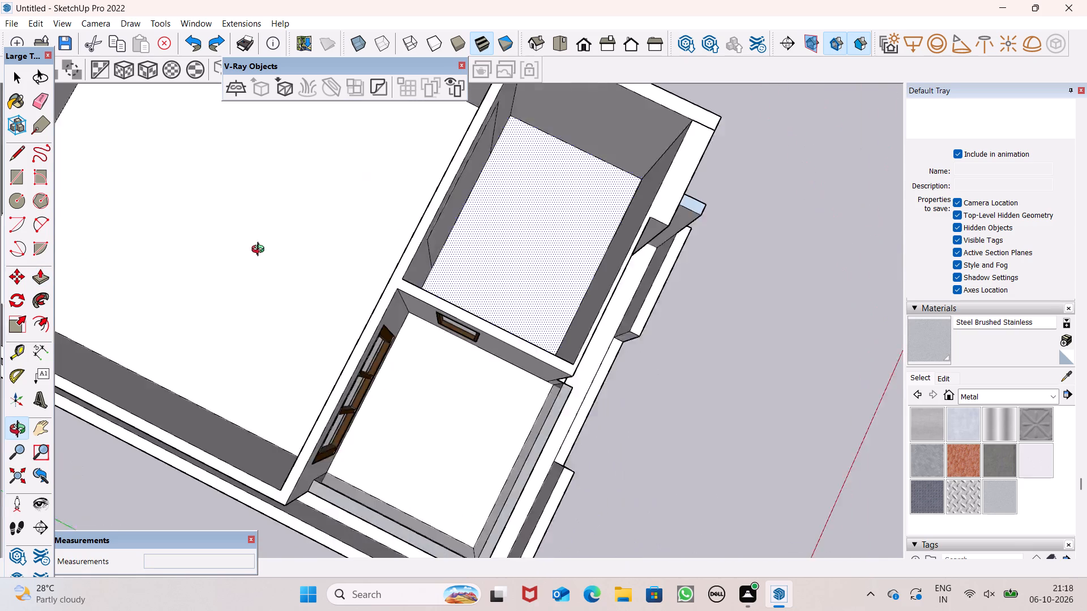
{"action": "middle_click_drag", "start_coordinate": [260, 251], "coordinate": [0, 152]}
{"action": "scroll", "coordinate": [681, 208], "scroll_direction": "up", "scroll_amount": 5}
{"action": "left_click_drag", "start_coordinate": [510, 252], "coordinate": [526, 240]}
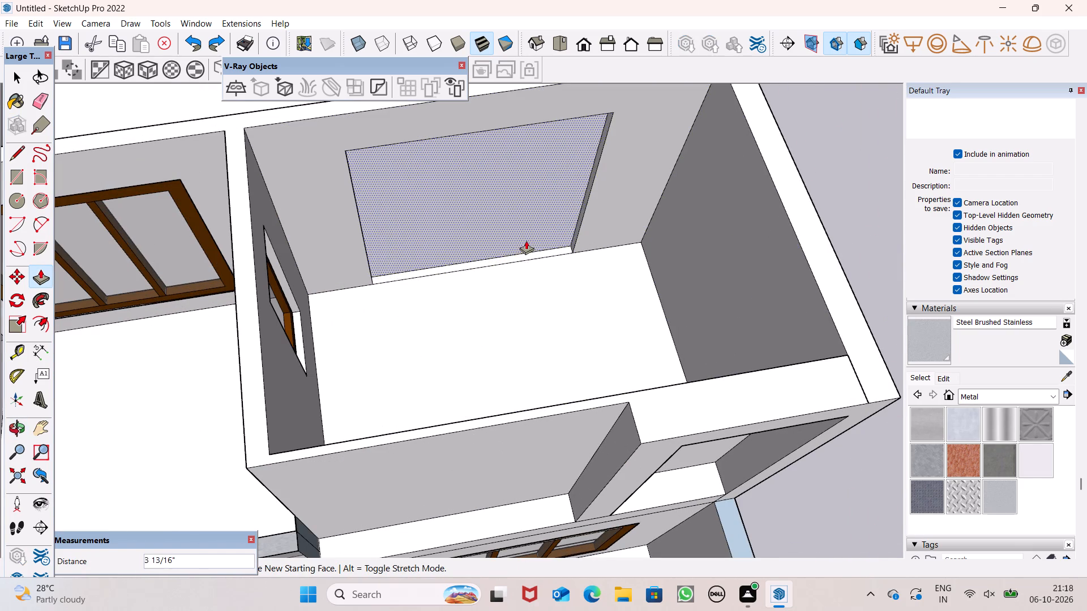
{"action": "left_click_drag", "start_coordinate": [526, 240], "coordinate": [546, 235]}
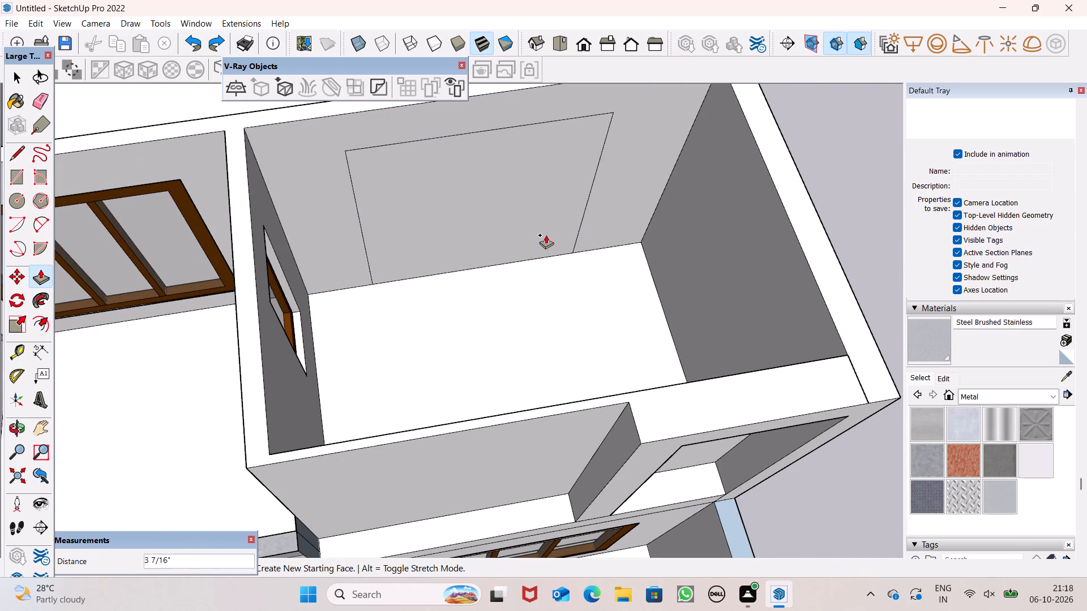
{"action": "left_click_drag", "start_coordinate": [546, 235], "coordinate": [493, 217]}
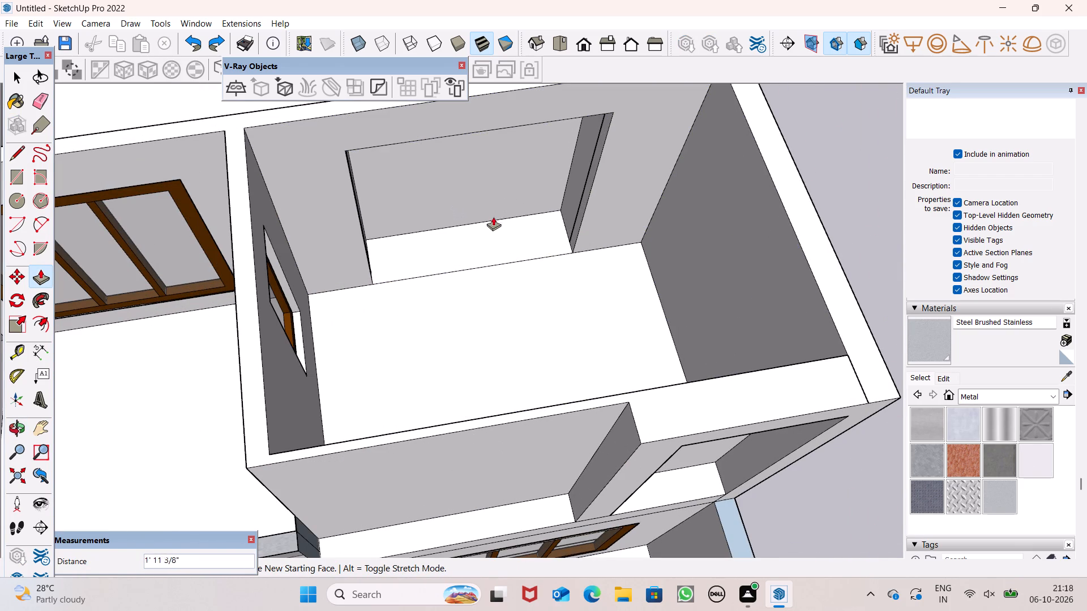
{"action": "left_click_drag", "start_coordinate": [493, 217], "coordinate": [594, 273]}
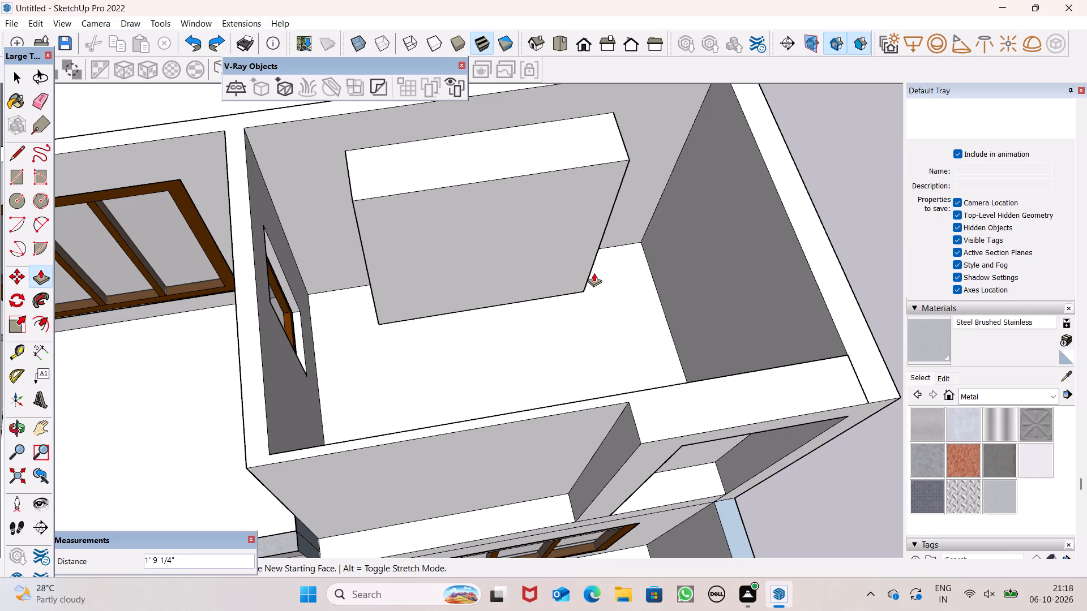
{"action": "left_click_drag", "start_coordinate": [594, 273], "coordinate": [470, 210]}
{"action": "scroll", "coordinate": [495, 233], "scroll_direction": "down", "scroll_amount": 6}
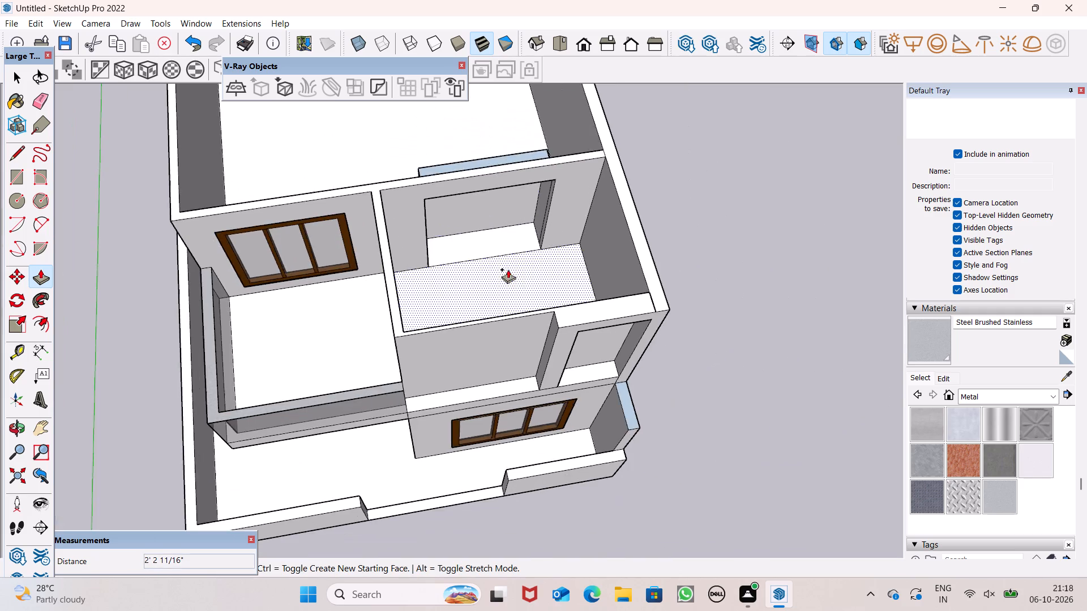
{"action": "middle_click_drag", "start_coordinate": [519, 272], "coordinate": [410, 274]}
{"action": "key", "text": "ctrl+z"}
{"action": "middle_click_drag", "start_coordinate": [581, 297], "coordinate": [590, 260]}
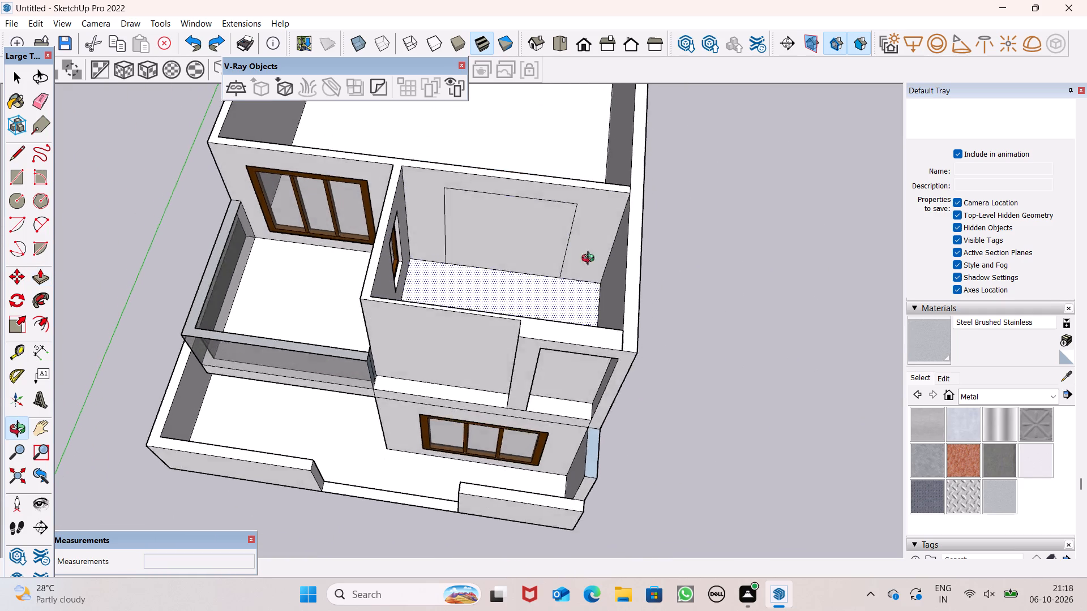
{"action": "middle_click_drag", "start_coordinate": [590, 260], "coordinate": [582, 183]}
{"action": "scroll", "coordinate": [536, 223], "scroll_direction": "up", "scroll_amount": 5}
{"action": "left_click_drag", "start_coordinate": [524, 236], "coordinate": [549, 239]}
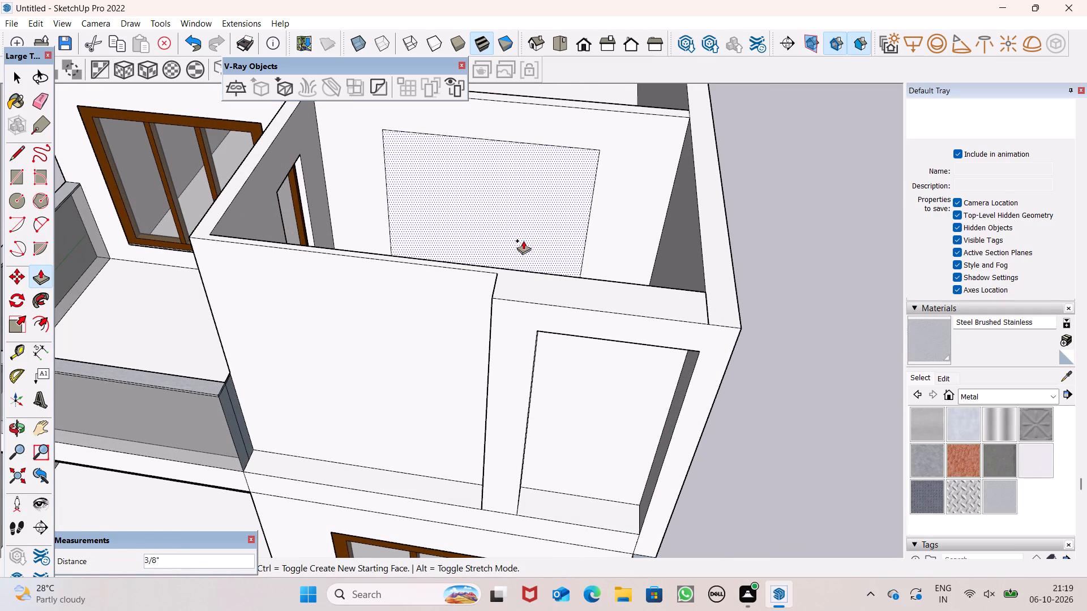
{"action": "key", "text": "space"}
Examine the upper rooms from above and the front facade with its windows, balcony and low boundary walls.
{"action": "scroll", "coordinate": [576, 253], "scroll_direction": "down", "scroll_amount": 6}
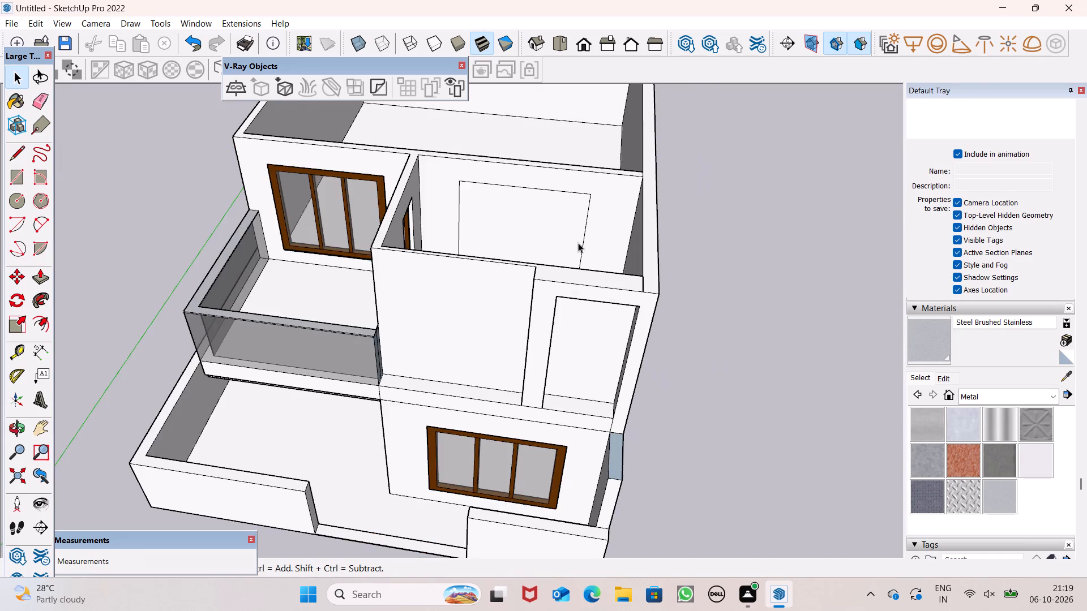
{"action": "middle_click_drag", "start_coordinate": [578, 240], "coordinate": [29, 507]}
{"action": "middle_click_drag", "start_coordinate": [377, 463], "coordinate": [358, 458]}
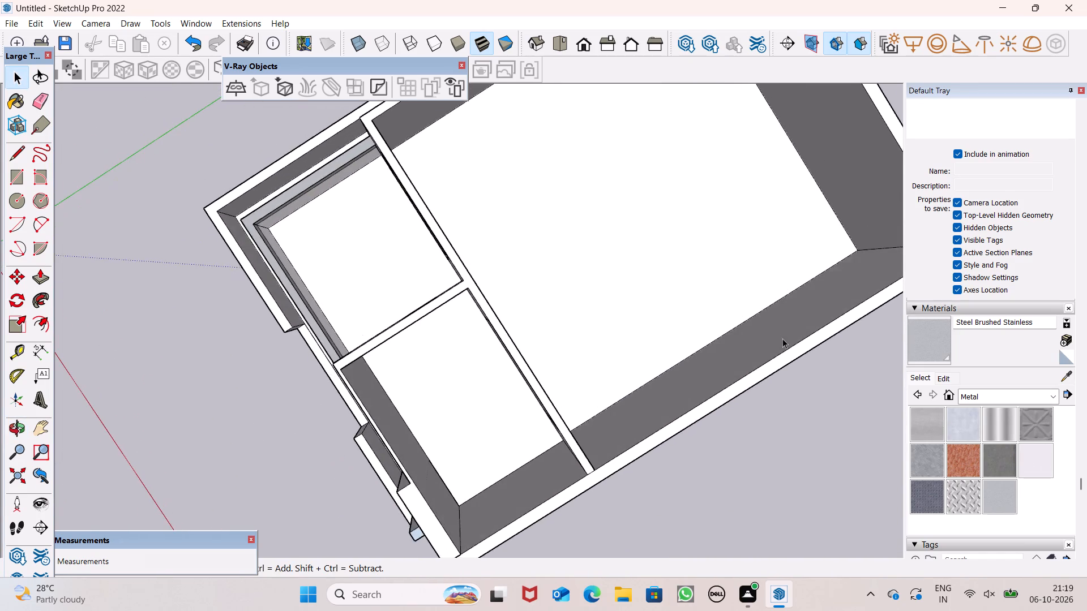
{"action": "scroll", "coordinate": [771, 340], "scroll_direction": "down", "scroll_amount": 4}
{"action": "middle_click_drag", "start_coordinate": [772, 369], "coordinate": [533, 370]}
{"action": "middle_click_drag", "start_coordinate": [593, 269], "coordinate": [580, 76]}
{"action": "scroll", "coordinate": [631, 160], "scroll_direction": "down", "scroll_amount": 2}
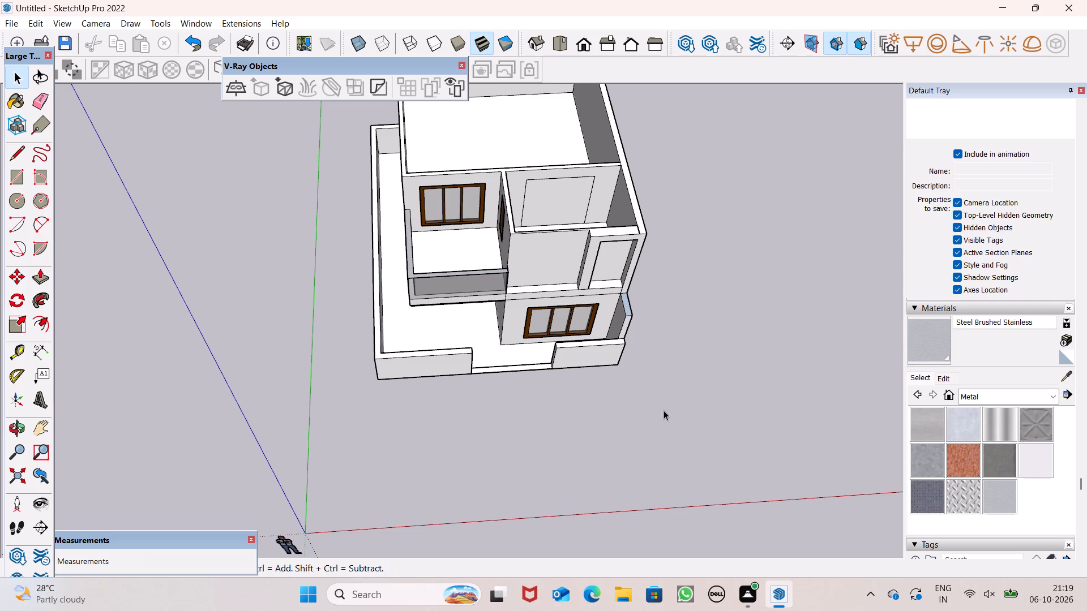
{"action": "scroll", "coordinate": [592, 304], "scroll_direction": "up", "scroll_amount": 3}
{"action": "middle_click_drag", "start_coordinate": [640, 303], "coordinate": [652, 217]}
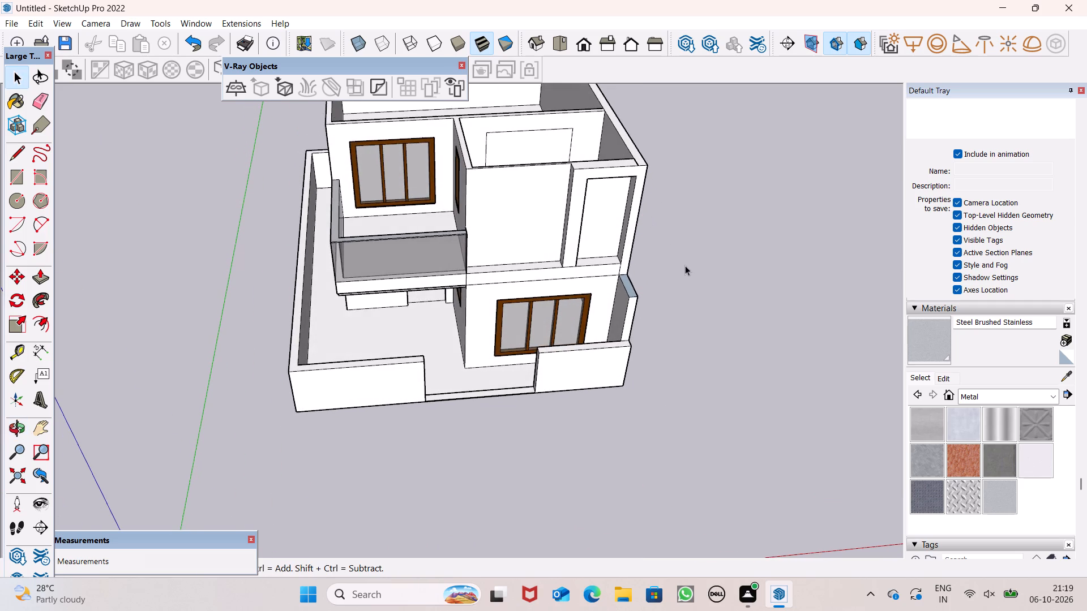
{"action": "scroll", "coordinate": [685, 265], "scroll_direction": "up", "scroll_amount": 4}
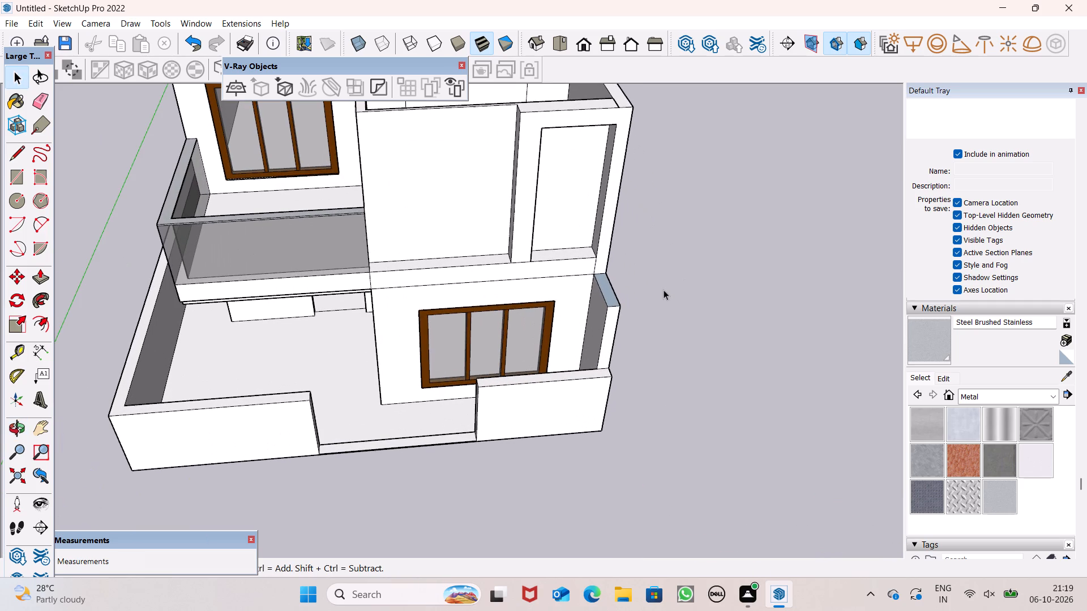
{"action": "middle_click_drag", "start_coordinate": [605, 246], "coordinate": [600, 218]}
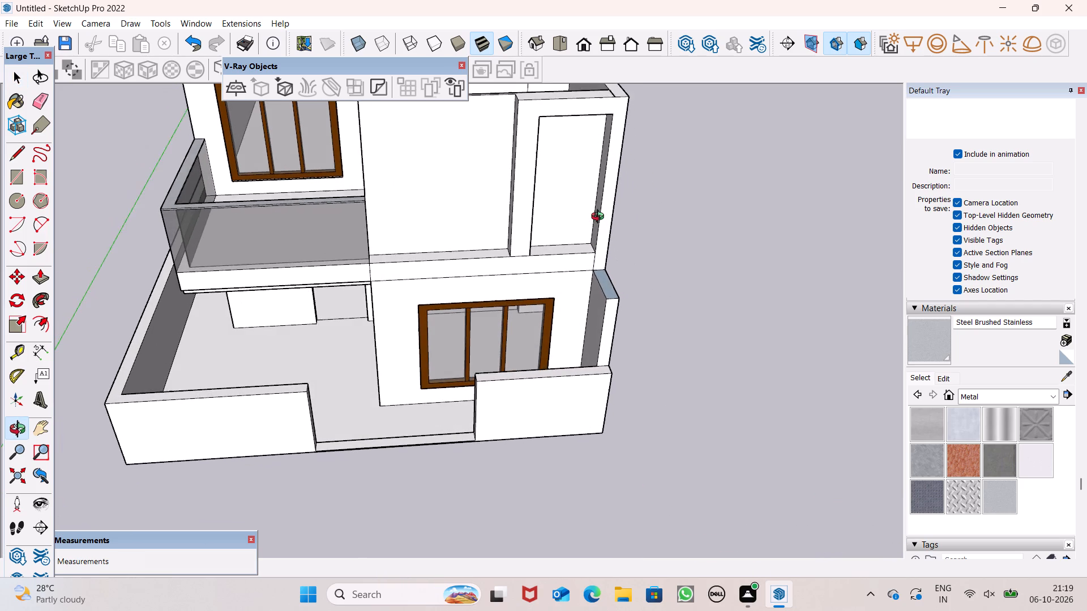
{"action": "middle_click_drag", "start_coordinate": [600, 218], "coordinate": [601, 210]}
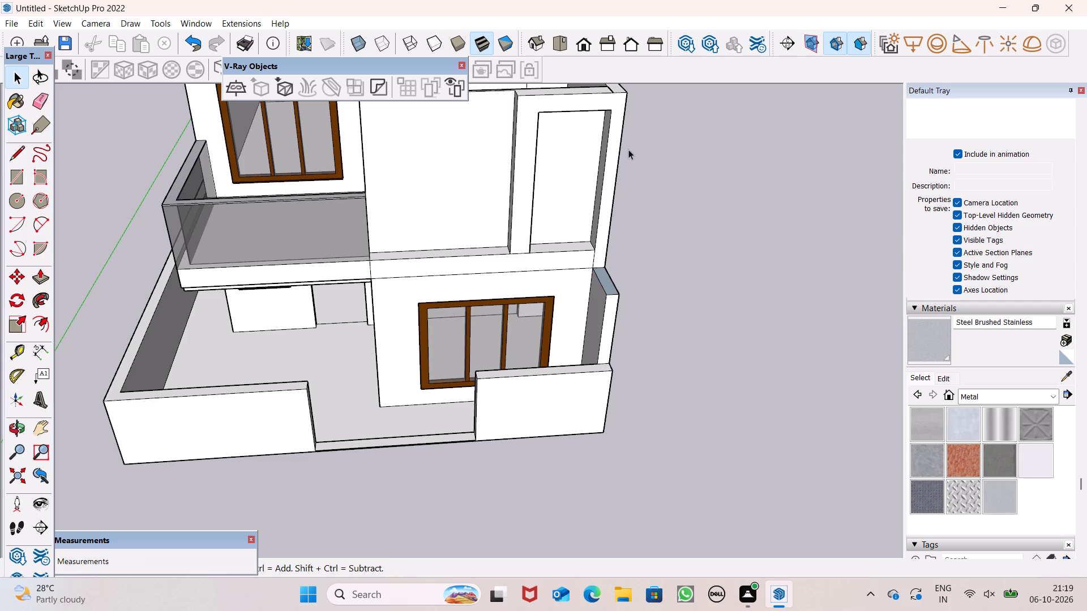
{"action": "scroll", "coordinate": [604, 150], "scroll_direction": "down", "scroll_amount": 6}
{"action": "scroll", "coordinate": [609, 106], "scroll_direction": "up", "scroll_amount": 6}
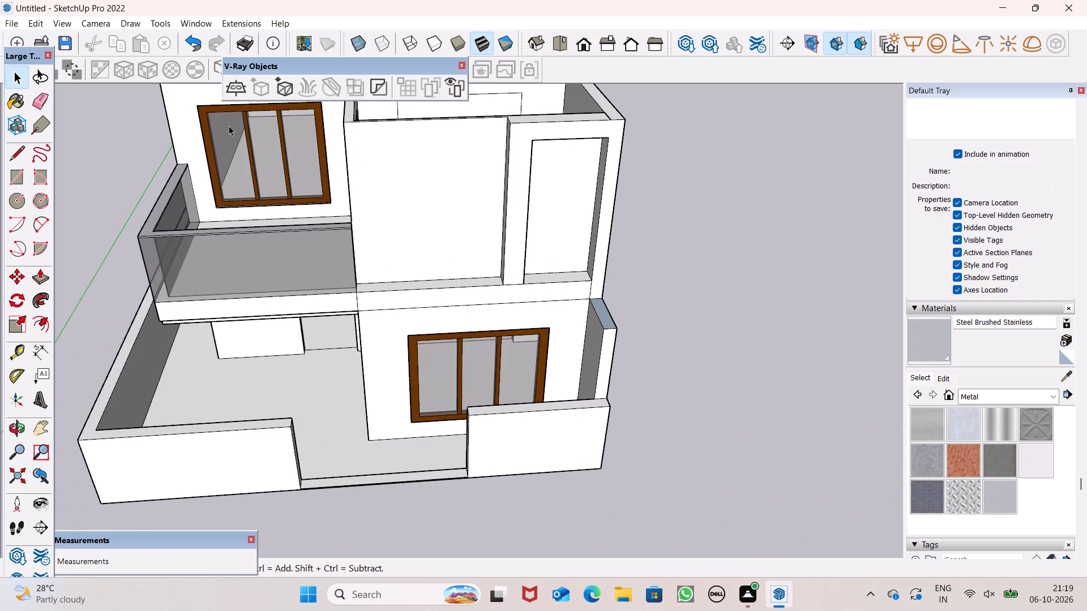
{"action": "left_click", "coordinate": [14, 155]}
{"action": "scroll", "coordinate": [448, 247], "scroll_direction": "down", "scroll_amount": 1}
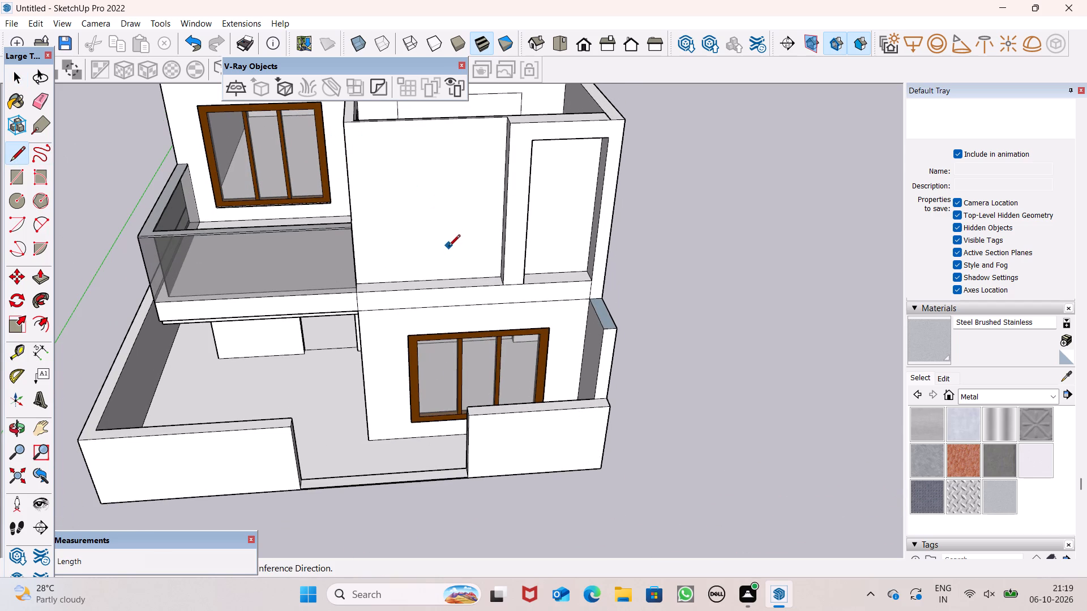
{"action": "scroll", "coordinate": [466, 132], "scroll_direction": "up", "scroll_amount": 1}
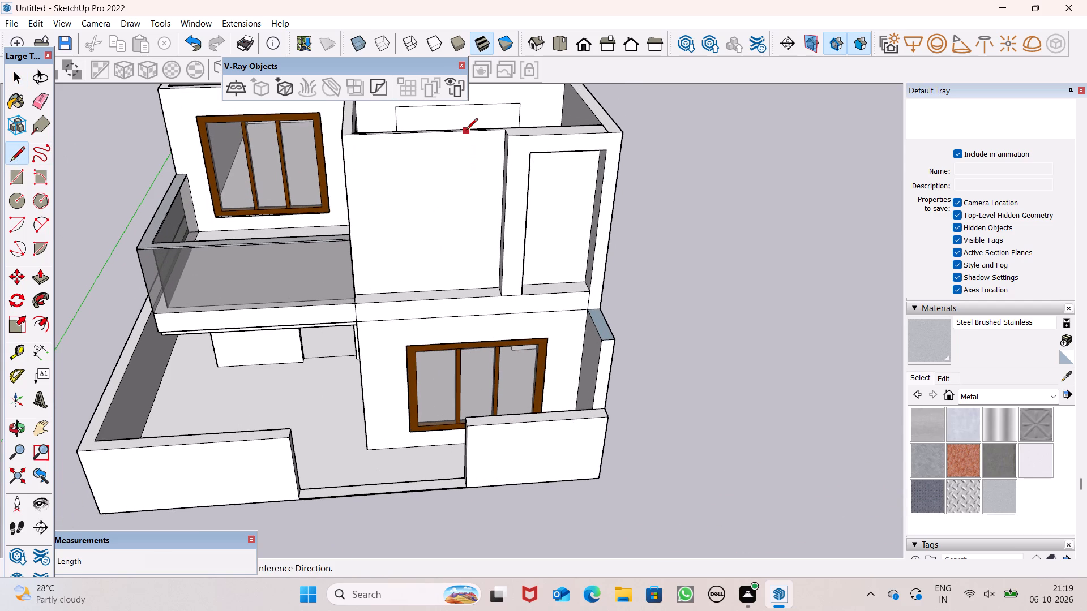
{"action": "scroll", "coordinate": [466, 131], "scroll_direction": "up", "scroll_amount": 2}
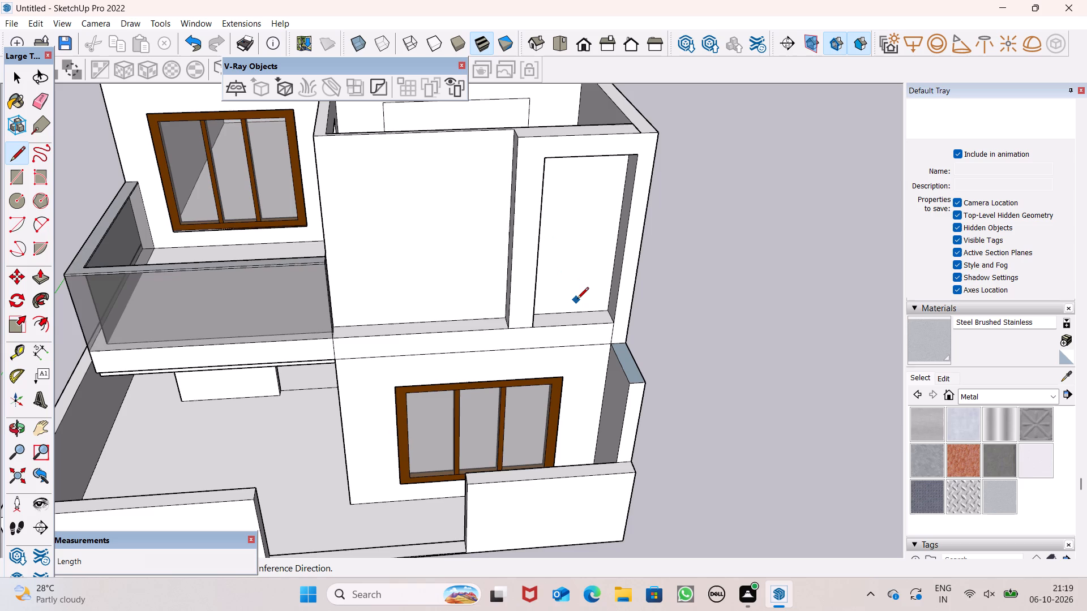
{"action": "scroll", "coordinate": [585, 299], "scroll_direction": "down", "scroll_amount": 1}
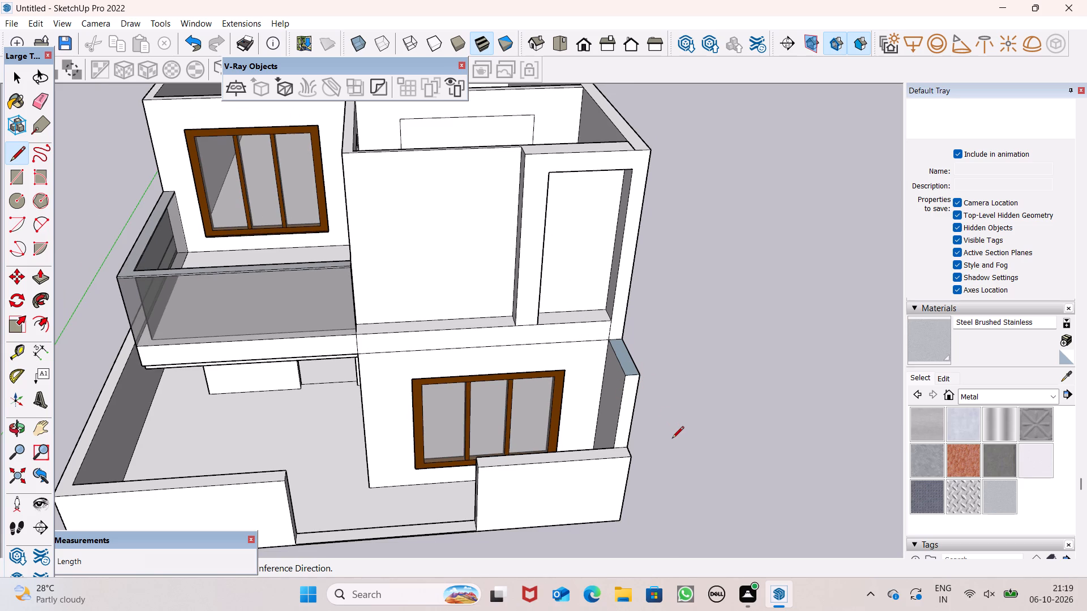
{"action": "key", "text": "space"}
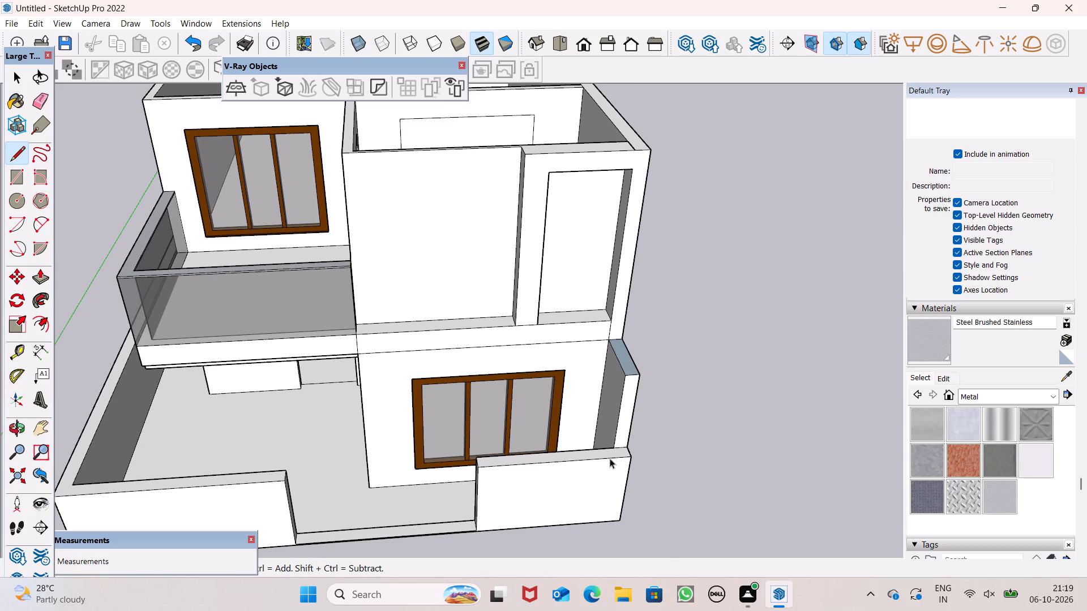
Push/Pull the inner face of the low front boundary wall 2' 2" toward the house.
{"action": "middle_click_drag", "start_coordinate": [604, 458], "coordinate": [991, 464]}
{"action": "scroll", "coordinate": [559, 343], "scroll_direction": "up", "scroll_amount": 3}
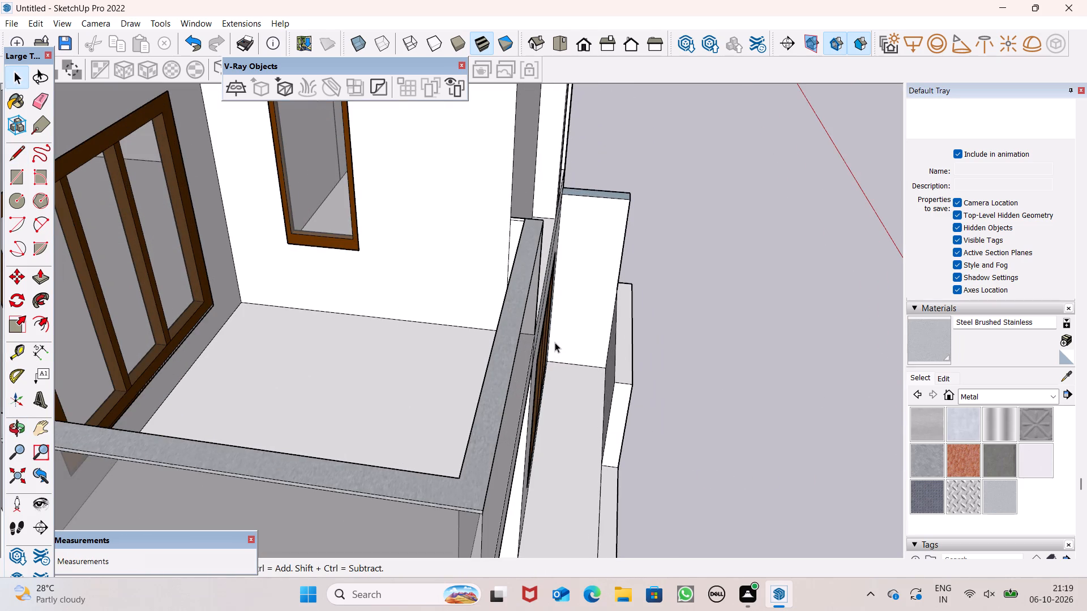
{"action": "left_click", "coordinate": [35, 276]}
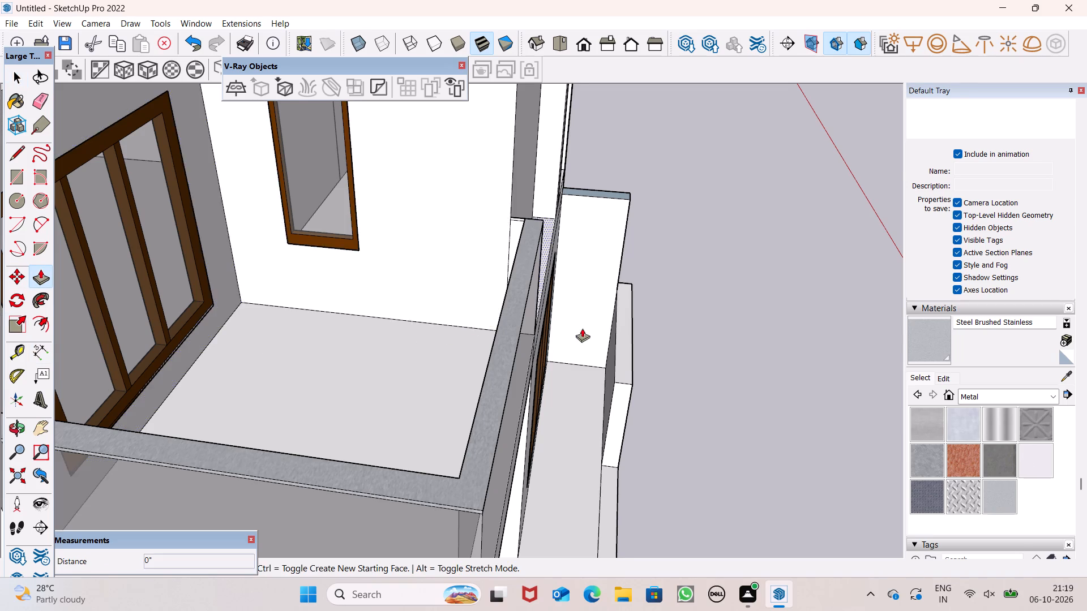
{"action": "scroll", "coordinate": [585, 329], "scroll_direction": "up", "scroll_amount": 2}
{"action": "middle_click_drag", "start_coordinate": [615, 366], "coordinate": [641, 375]}
{"action": "scroll", "coordinate": [598, 351], "scroll_direction": "up", "scroll_amount": 5}
{"action": "left_click_drag", "start_coordinate": [606, 353], "coordinate": [515, 363]}
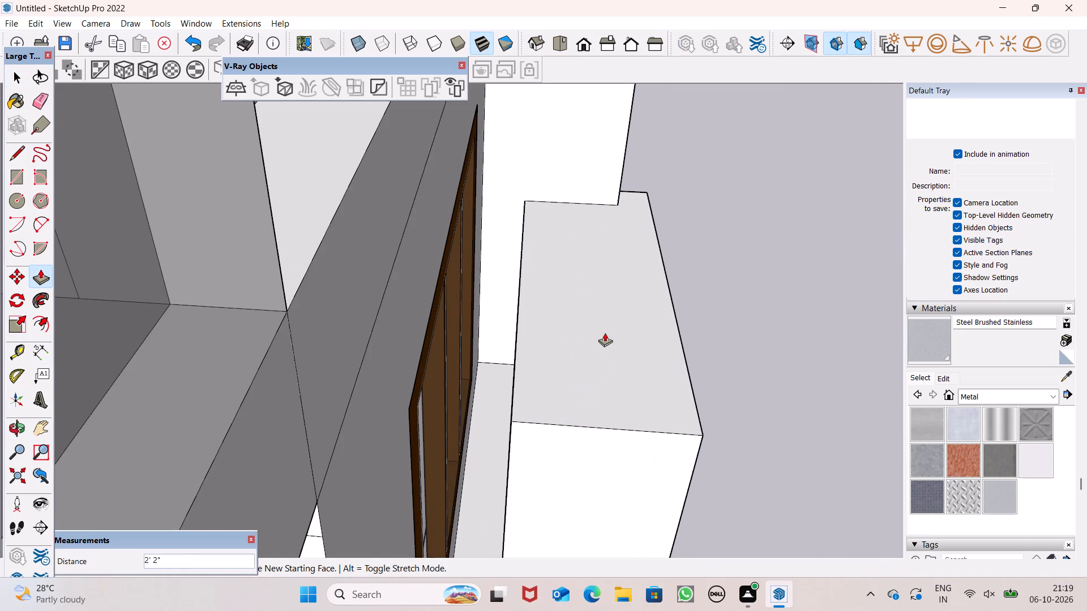
Examine the whole house and the thickened front boundary wall from the balcony corner and the front.
{"action": "scroll", "coordinate": [605, 334], "scroll_direction": "down", "scroll_amount": 4}
{"action": "middle_click_drag", "start_coordinate": [678, 377], "coordinate": [502, 403]}
{"action": "scroll", "coordinate": [757, 353], "scroll_direction": "down", "scroll_amount": 8}
{"action": "scroll", "coordinate": [652, 302], "scroll_direction": "down", "scroll_amount": 2}
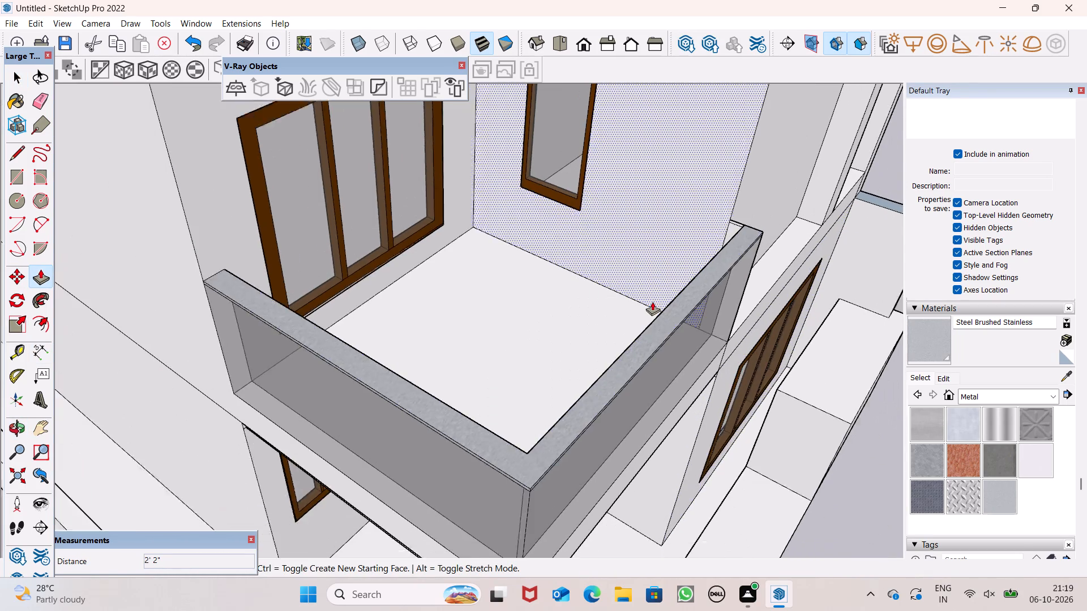
{"action": "scroll", "coordinate": [652, 302], "scroll_direction": "down", "scroll_amount": 4}
{"action": "scroll", "coordinate": [651, 314], "scroll_direction": "up", "scroll_amount": 1}
{"action": "scroll", "coordinate": [651, 314], "scroll_direction": "down", "scroll_amount": 2}
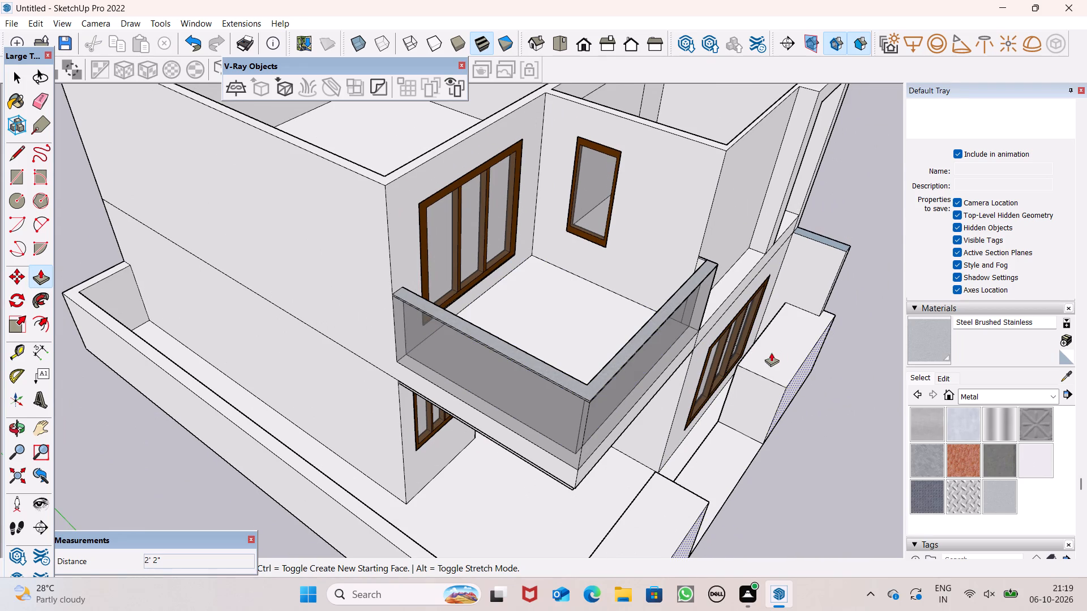
{"action": "scroll", "coordinate": [769, 353], "scroll_direction": "down", "scroll_amount": 5}
{"action": "middle_click_drag", "start_coordinate": [846, 376], "coordinate": [705, 351]}
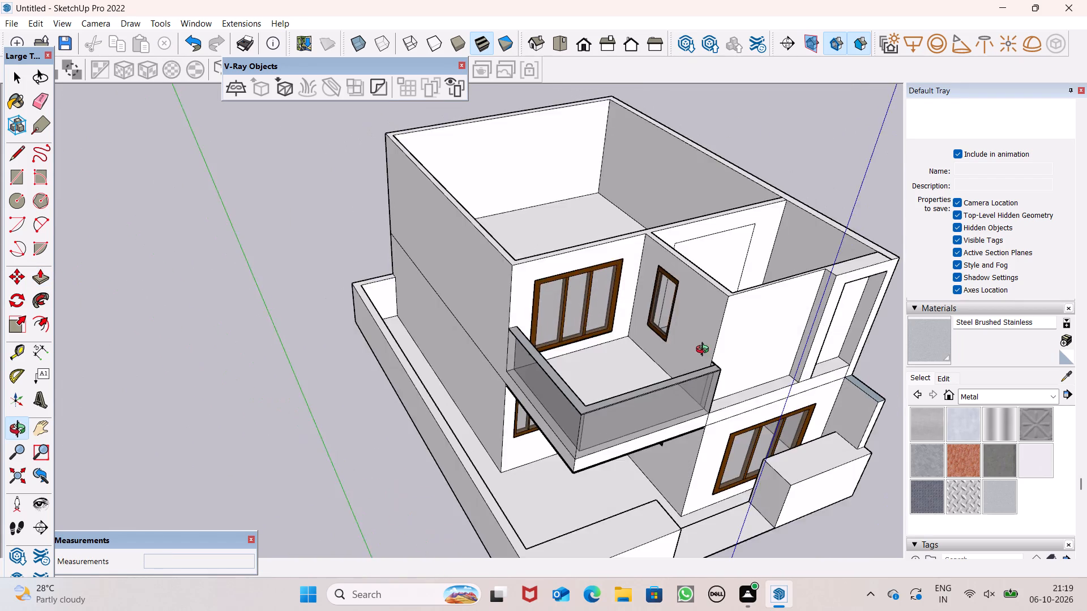
{"action": "middle_click_drag", "start_coordinate": [705, 351], "coordinate": [687, 321]}
{"action": "scroll", "coordinate": [718, 313], "scroll_direction": "down", "scroll_amount": 6}
{"action": "scroll", "coordinate": [718, 313], "scroll_direction": "up", "scroll_amount": 1}
{"action": "scroll", "coordinate": [718, 313], "scroll_direction": "down", "scroll_amount": 2}
{"action": "scroll", "coordinate": [686, 297], "scroll_direction": "up", "scroll_amount": 1}
{"action": "scroll", "coordinate": [686, 297], "scroll_direction": "down", "scroll_amount": 1}
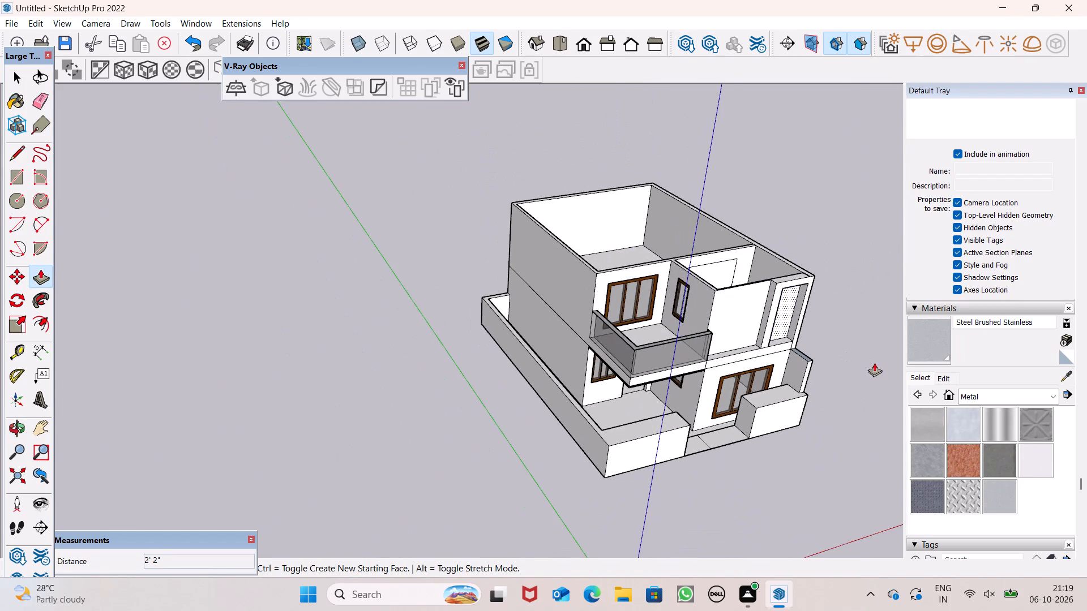
{"action": "scroll", "coordinate": [872, 379], "scroll_direction": "down", "scroll_amount": 1}
{"action": "scroll", "coordinate": [812, 389], "scroll_direction": "down", "scroll_amount": 5}
{"action": "middle_click_drag", "start_coordinate": [810, 412], "coordinate": [658, 406]}
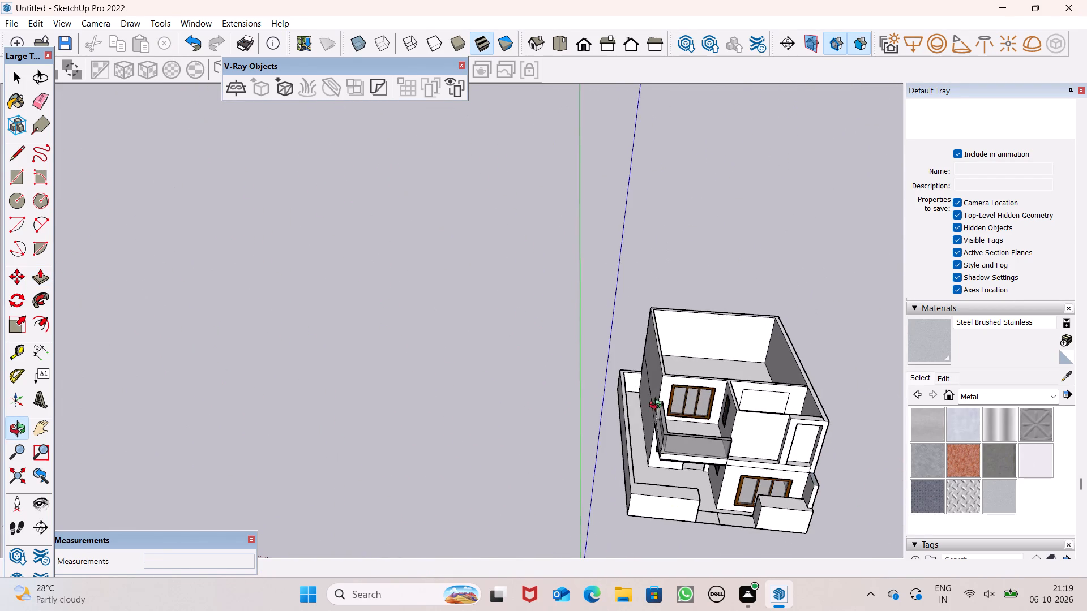
{"action": "middle_click_drag", "start_coordinate": [658, 406], "coordinate": [658, 403]}
{"action": "scroll", "coordinate": [769, 240], "scroll_direction": "down", "scroll_amount": 8}
{"action": "scroll", "coordinate": [804, 460], "scroll_direction": "up", "scroll_amount": 8}
{"action": "scroll", "coordinate": [780, 361], "scroll_direction": "up", "scroll_amount": 6}
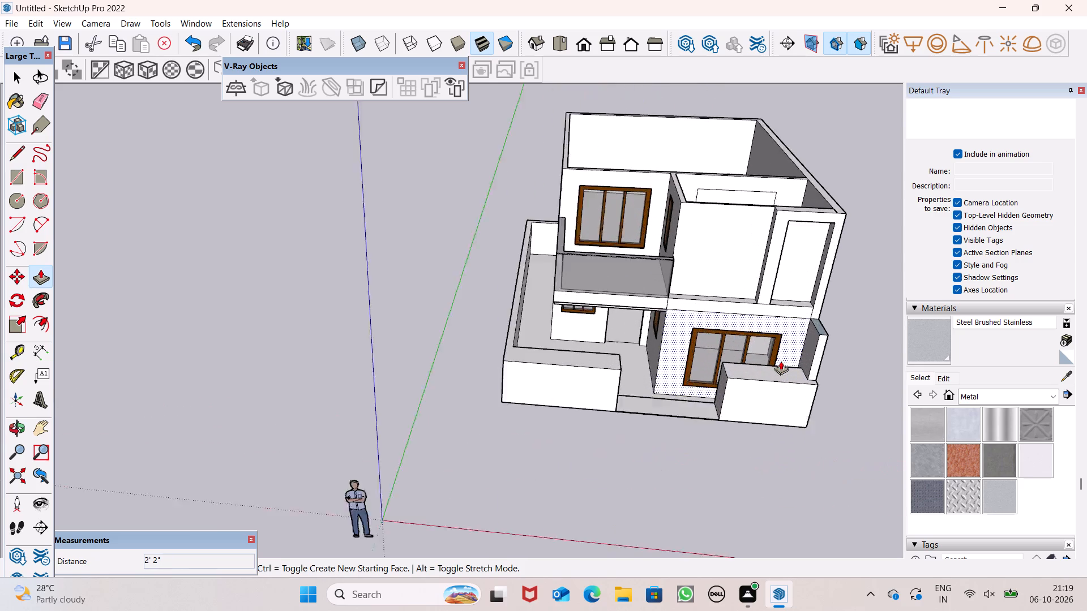
{"action": "scroll", "coordinate": [781, 361], "scroll_direction": "up", "scroll_amount": 2}
{"action": "scroll", "coordinate": [760, 312], "scroll_direction": "down", "scroll_amount": 4}
{"action": "scroll", "coordinate": [664, 314], "scroll_direction": "down", "scroll_amount": 7}
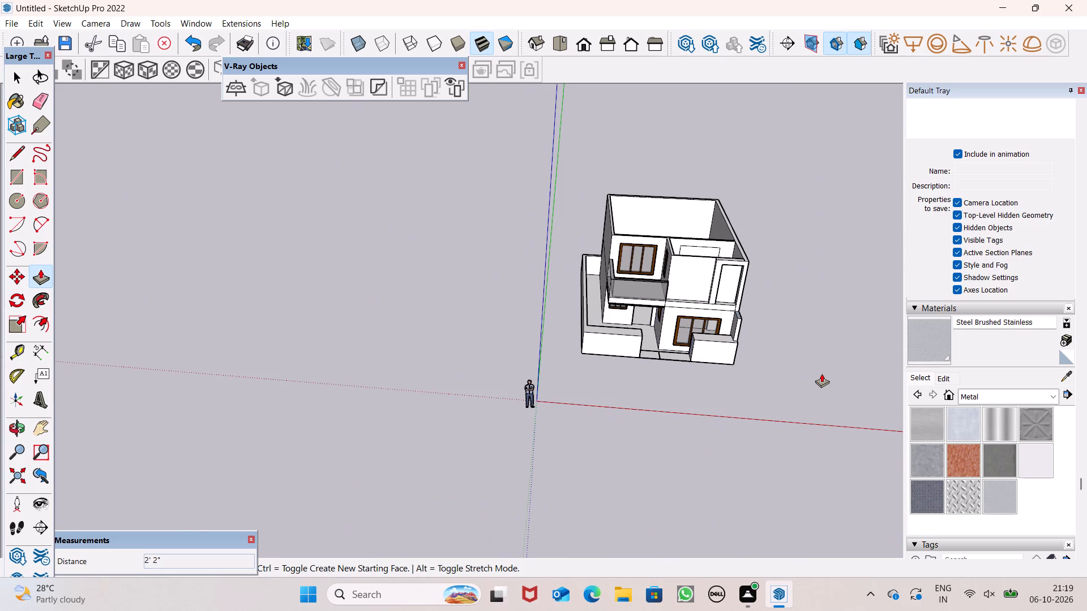
{"action": "scroll", "coordinate": [865, 398], "scroll_direction": "up", "scroll_amount": 7}
{"action": "scroll", "coordinate": [846, 399], "scroll_direction": "down", "scroll_amount": 1}
{"action": "scroll", "coordinate": [844, 399], "scroll_direction": "up", "scroll_amount": 1}
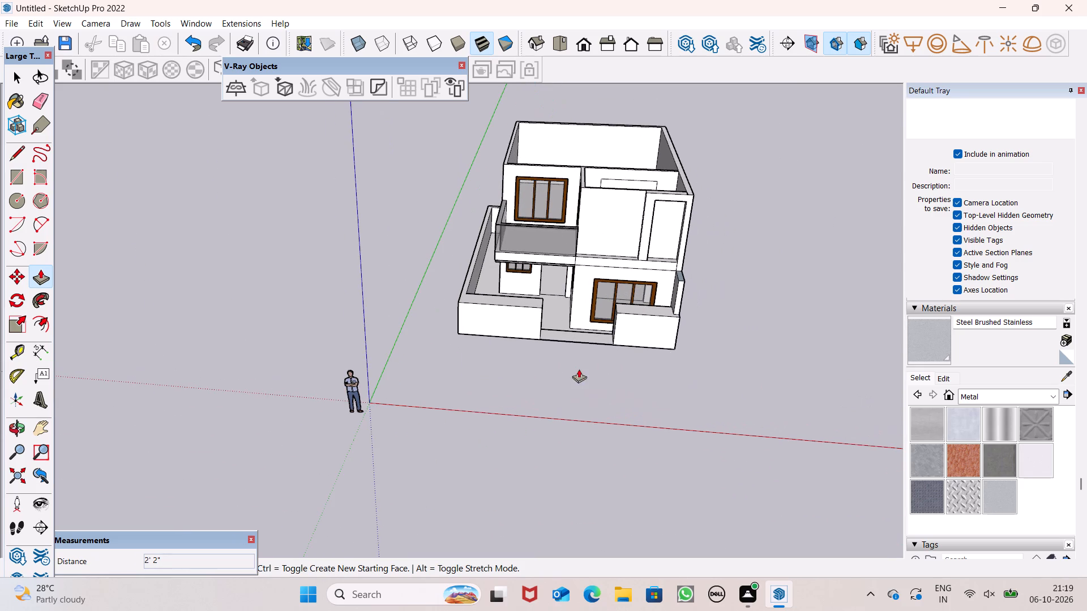
Push/Pull the front end face of the blue-topped side wall back toward the house, finishing with a push of about 3 7/8".
{"action": "scroll", "coordinate": [635, 332], "scroll_direction": "up", "scroll_amount": 7}
{"action": "middle_click_drag", "start_coordinate": [637, 312], "coordinate": [670, 429]}
{"action": "scroll", "coordinate": [670, 433], "scroll_direction": "up", "scroll_amount": 1}
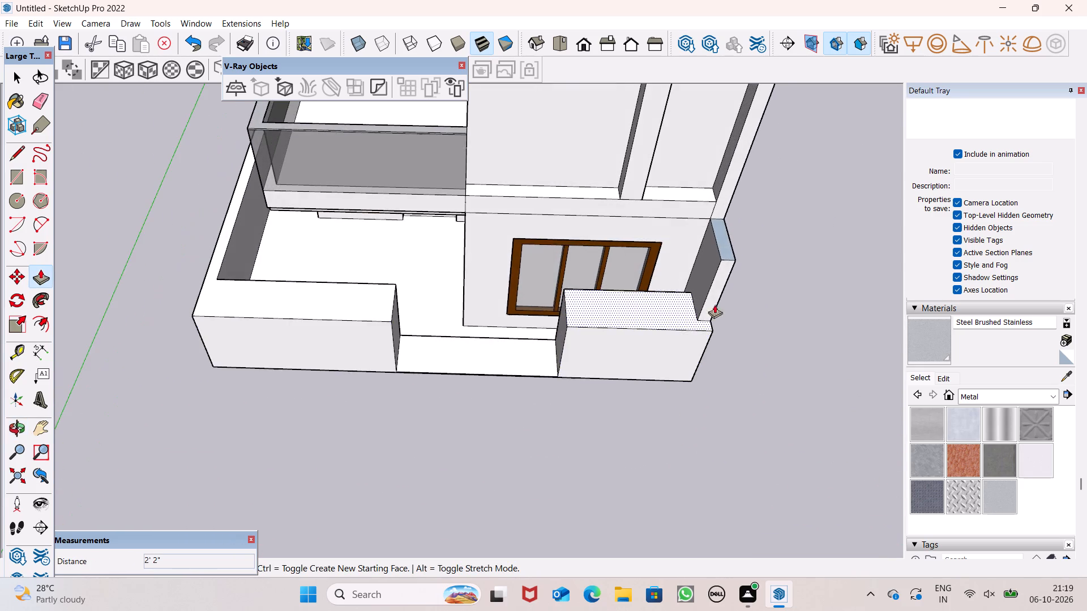
{"action": "scroll", "coordinate": [725, 253], "scroll_direction": "up", "scroll_amount": 5}
{"action": "left_click_drag", "start_coordinate": [720, 289], "coordinate": [711, 261]}
{"action": "left_click", "coordinate": [711, 261]}
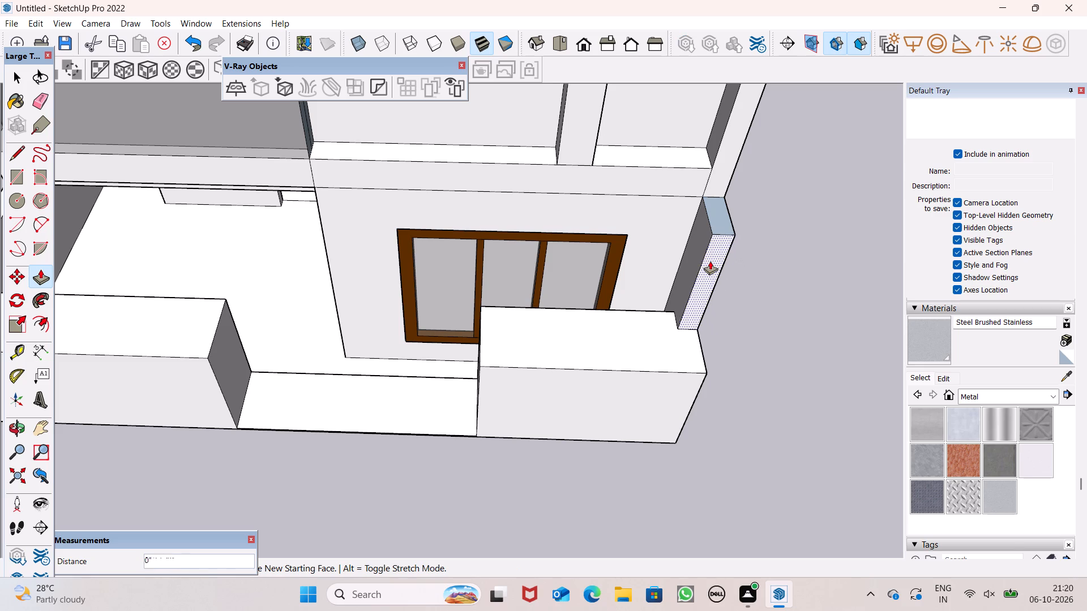
{"action": "left_click", "coordinate": [696, 257]}
{"action": "scroll", "coordinate": [586, 265], "scroll_direction": "down", "scroll_amount": 4}
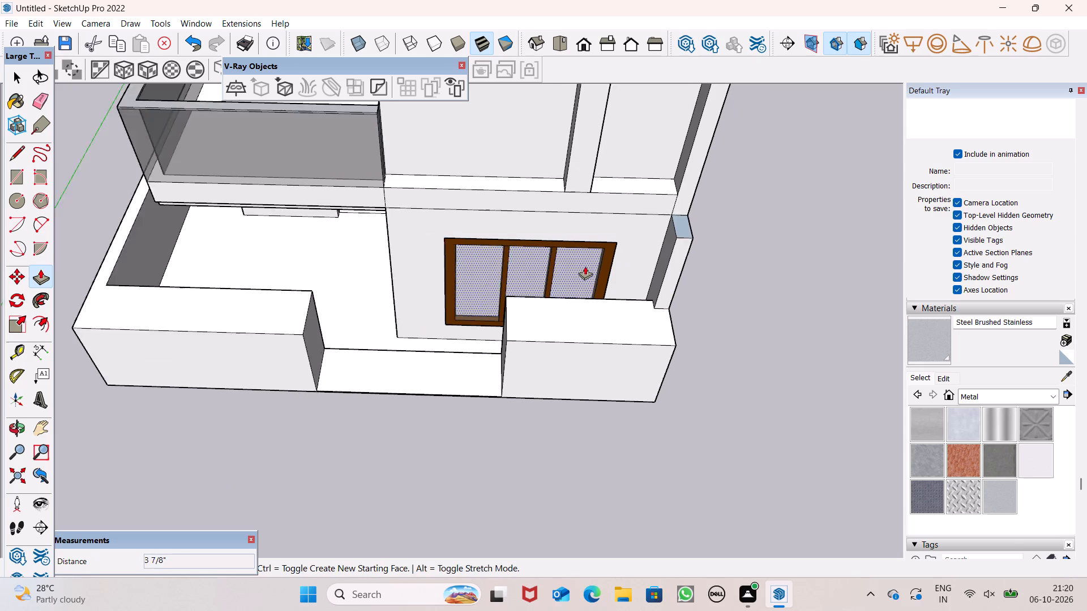
Push/Pull the front face of the upper-storey frame around the tall opening back 1' 6 5/8" toward the house.
{"action": "left_click_drag", "start_coordinate": [676, 203], "coordinate": [679, 223]}
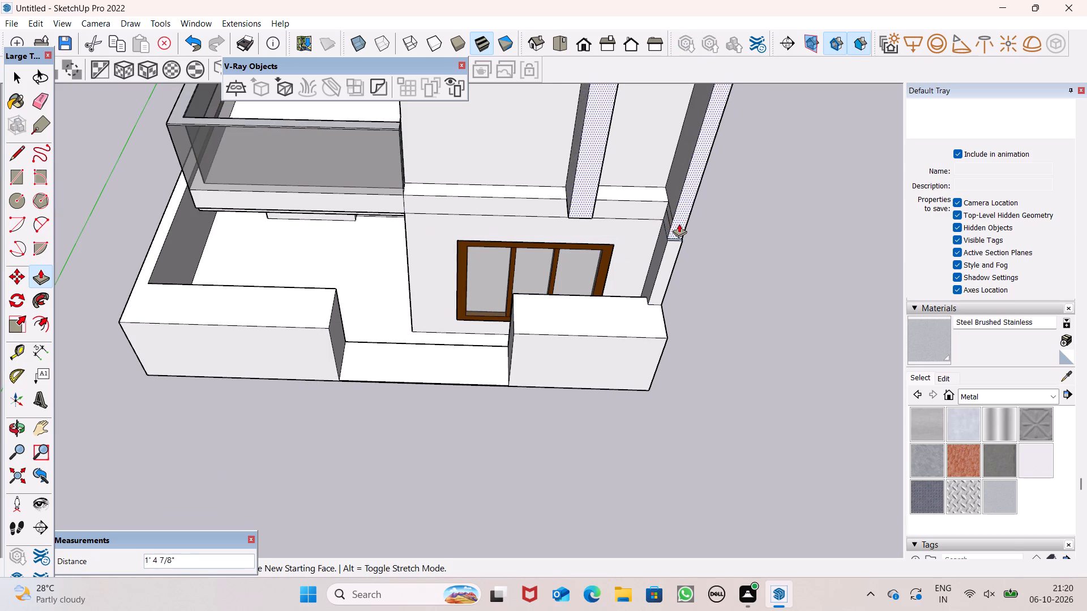
{"action": "left_click_drag", "start_coordinate": [679, 223], "coordinate": [674, 244]}
{"action": "scroll", "coordinate": [564, 221], "scroll_direction": "down", "scroll_amount": 4}
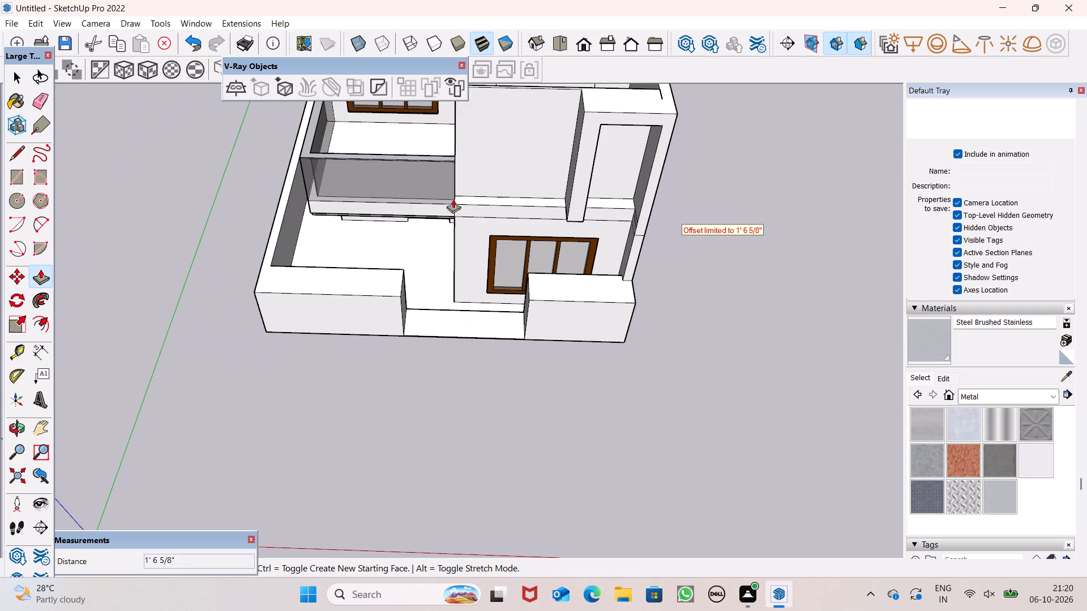
Push/Pull the front edge of the upper floor slab above the ground-floor window outward about 1' 6 5/8".
{"action": "left_click_drag", "start_coordinate": [485, 212], "coordinate": [571, 214]}
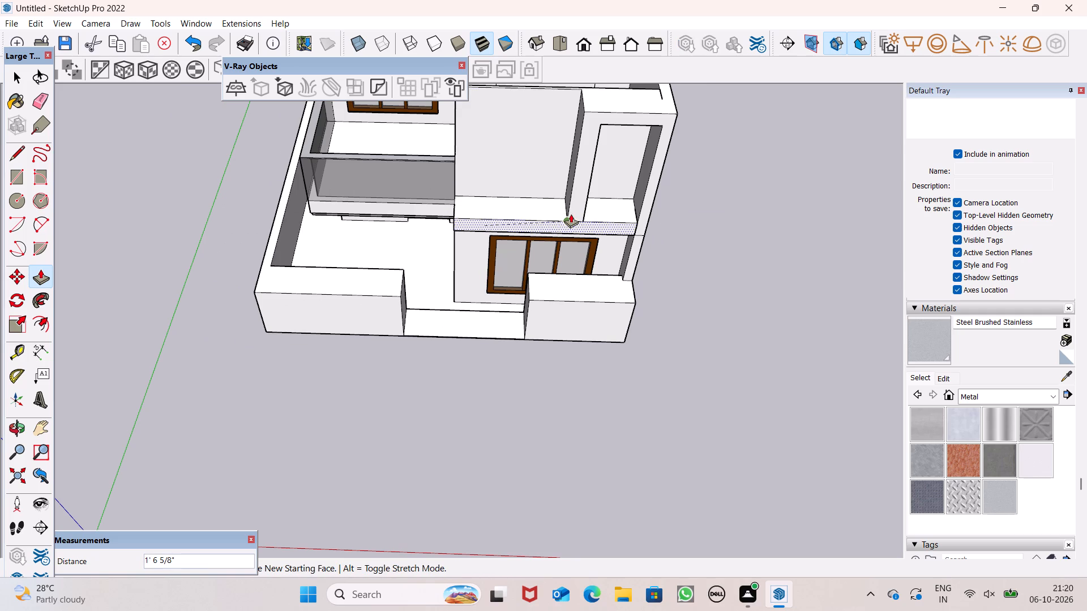
{"action": "left_click_drag", "start_coordinate": [571, 214], "coordinate": [574, 214]}
{"action": "left_click", "coordinate": [576, 214]}
Push/Pull the outer front face of the low boundary walls 9" toward the house, and push it in slightly once more.
{"action": "scroll", "coordinate": [571, 203], "scroll_direction": "down", "scroll_amount": 4}
{"action": "middle_click_drag", "start_coordinate": [579, 241], "coordinate": [588, 171]}
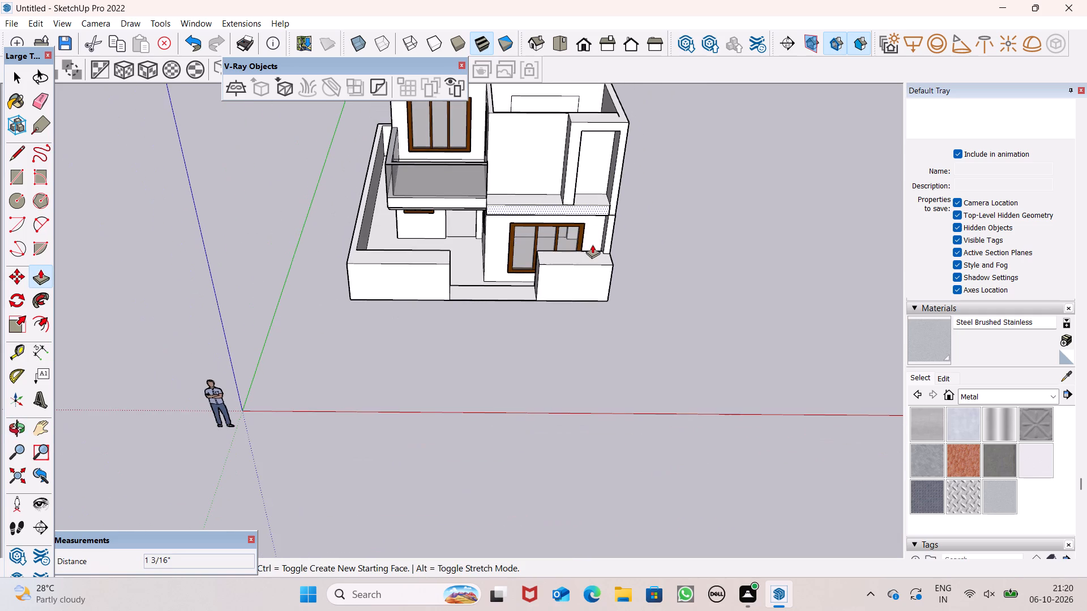
{"action": "scroll", "coordinate": [592, 248], "scroll_direction": "up", "scroll_amount": 3}
{"action": "scroll", "coordinate": [610, 271], "scroll_direction": "down", "scroll_amount": 1}
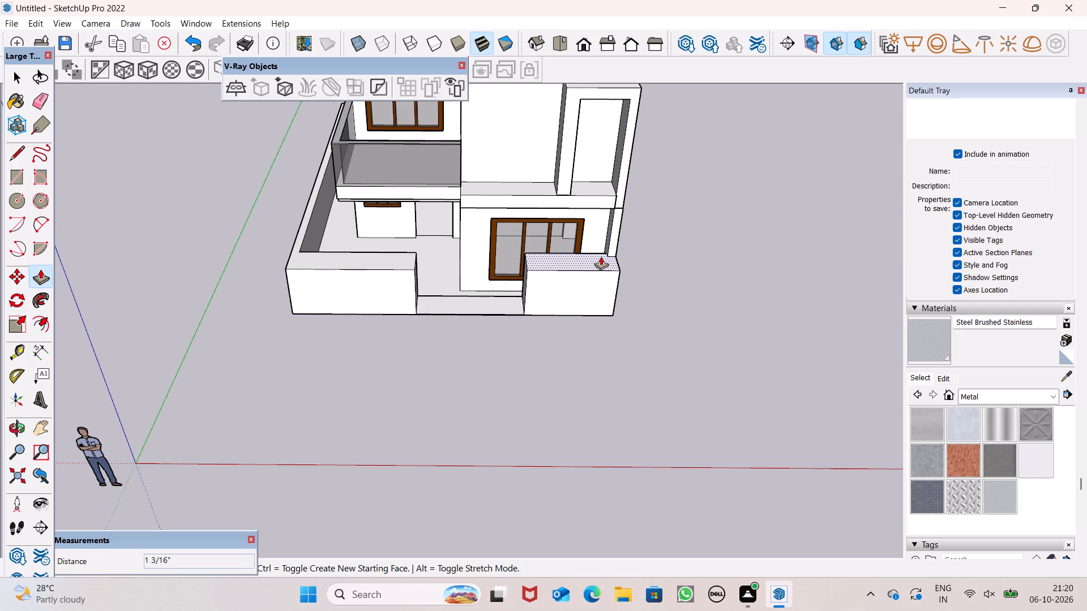
{"action": "left_click_drag", "start_coordinate": [568, 289], "coordinate": [569, 284]}
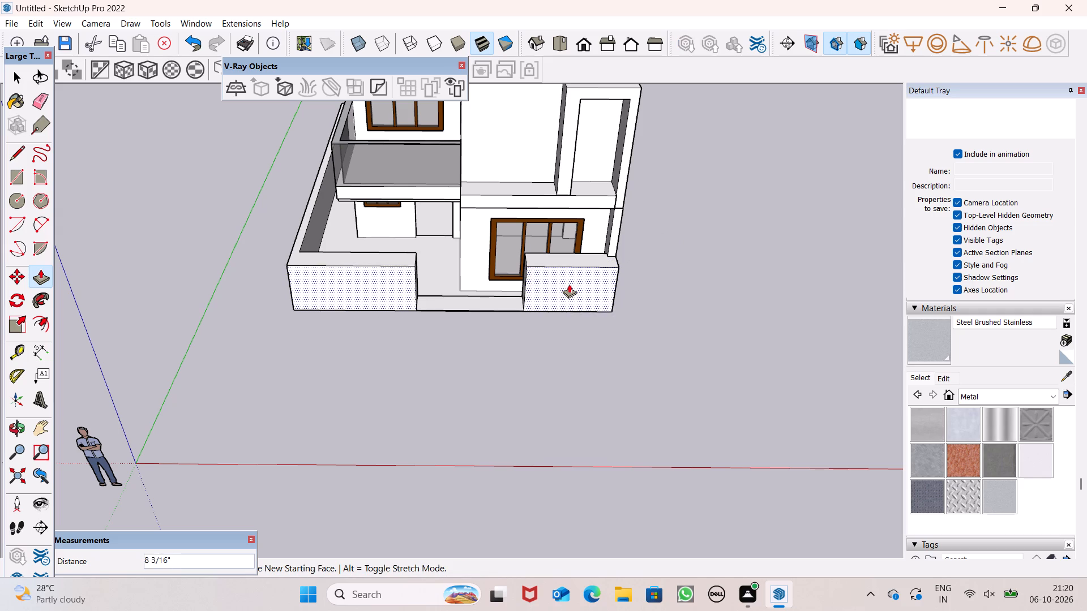
{"action": "left_click_drag", "start_coordinate": [569, 284], "coordinate": [570, 273]}
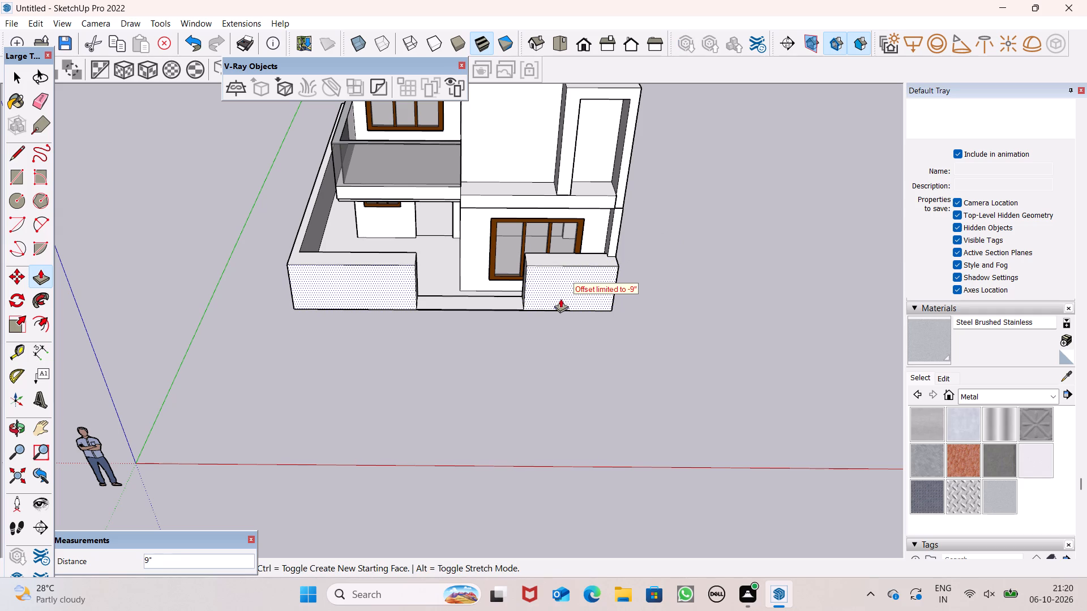
{"action": "left_click_drag", "start_coordinate": [545, 283], "coordinate": [547, 277]}
{"action": "key", "text": "space"}
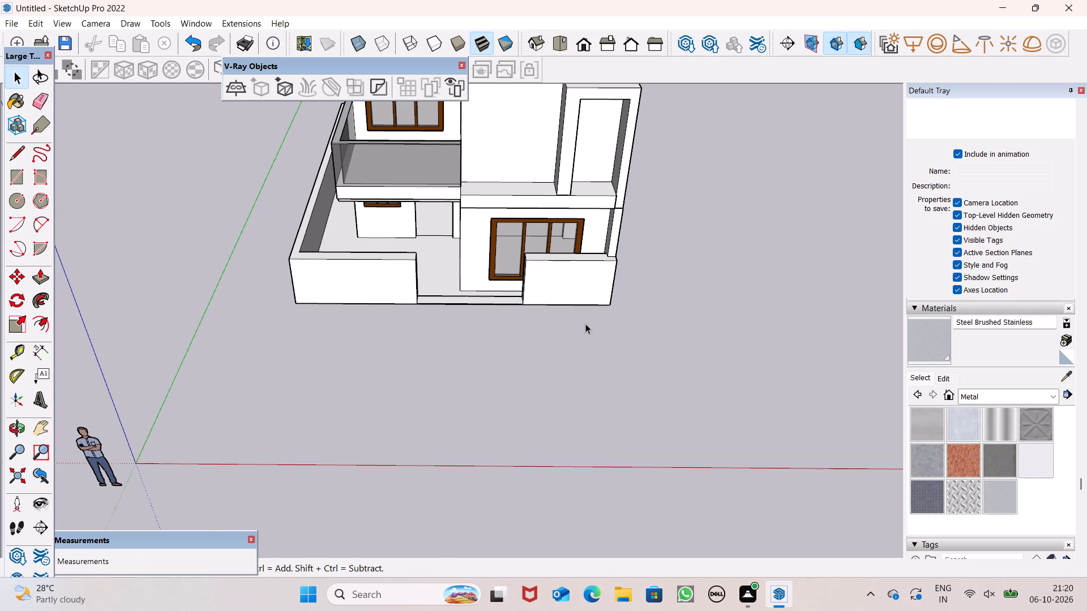
Erase the leftover edge on the end face of the protruding upper floor slab beside the balcony.
{"action": "scroll", "coordinate": [585, 320], "scroll_direction": "down", "scroll_amount": 1}
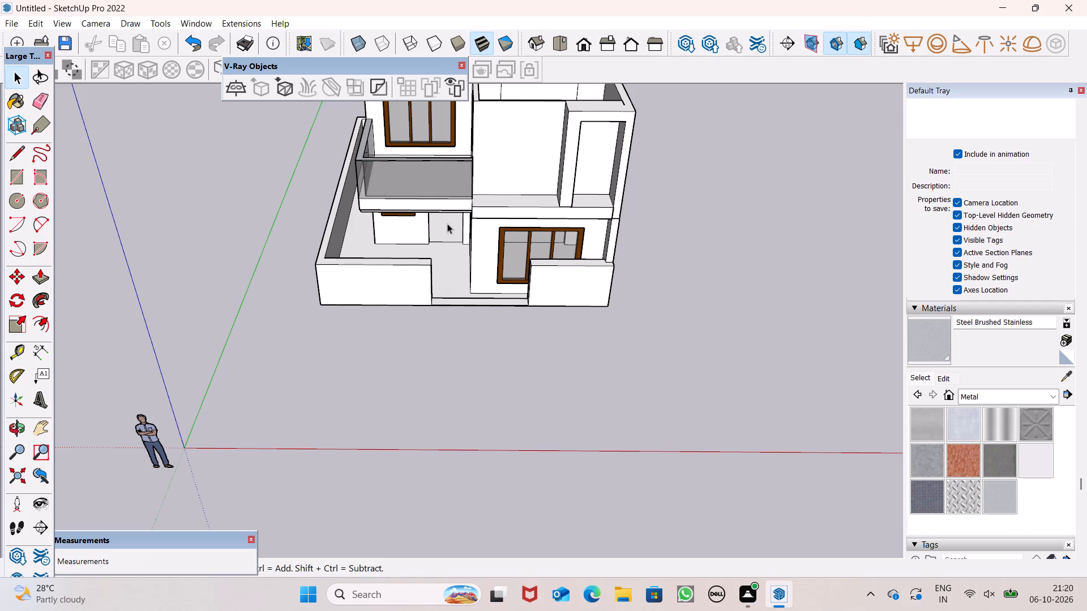
{"action": "middle_click_drag", "start_coordinate": [444, 222], "coordinate": [701, 111]}
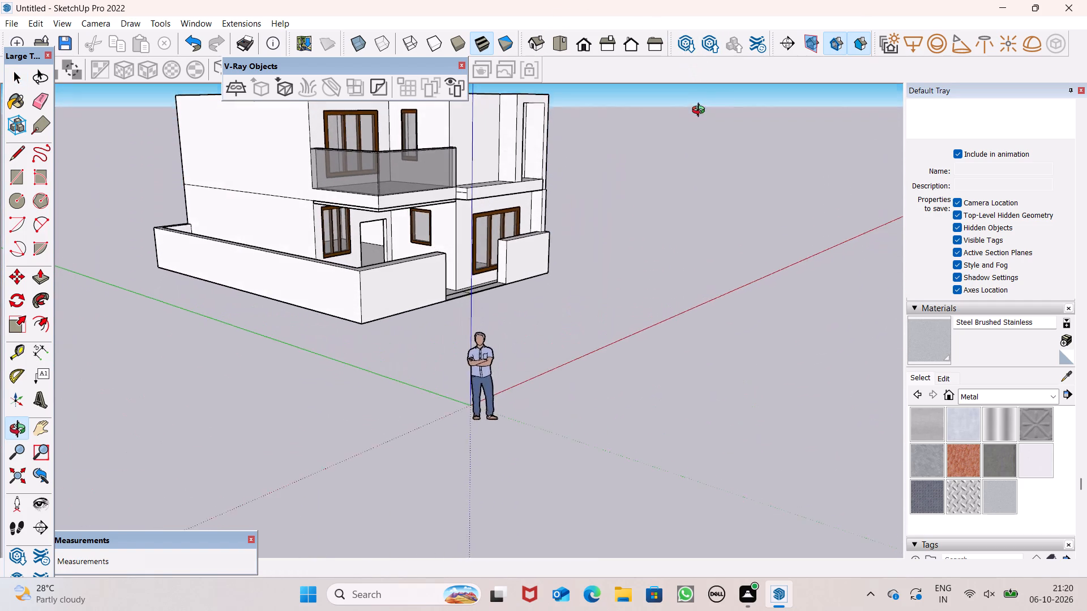
{"action": "middle_click_drag", "start_coordinate": [701, 111], "coordinate": [700, 115]}
{"action": "scroll", "coordinate": [473, 187], "scroll_direction": "up", "scroll_amount": 4}
{"action": "scroll", "coordinate": [437, 169], "scroll_direction": "down", "scroll_amount": 3}
{"action": "middle_click_drag", "start_coordinate": [440, 183], "coordinate": [460, 211]}
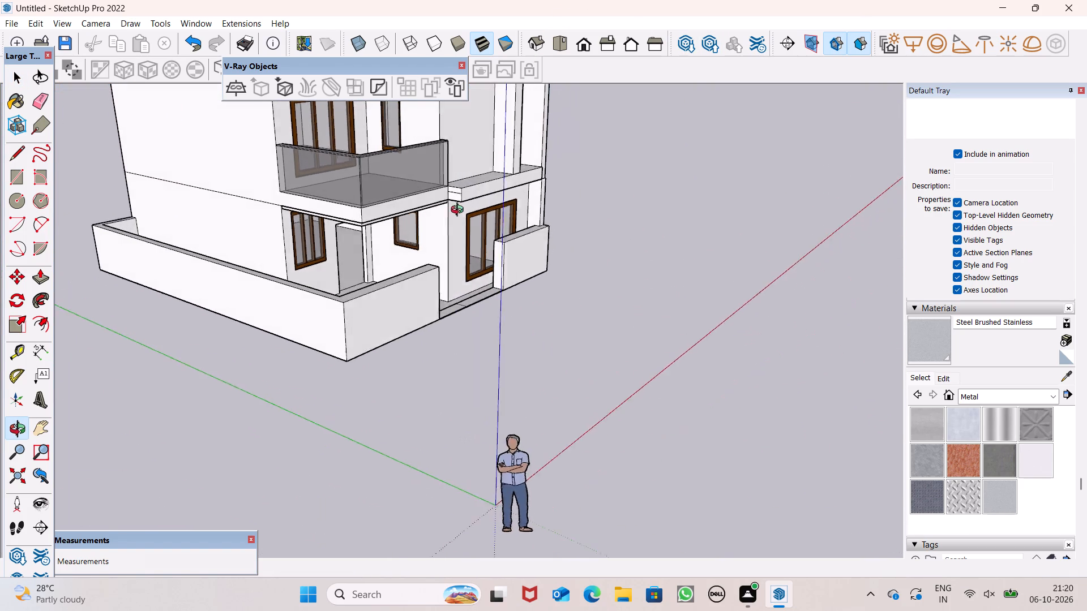
{"action": "middle_click_drag", "start_coordinate": [460, 211], "coordinate": [528, 214]}
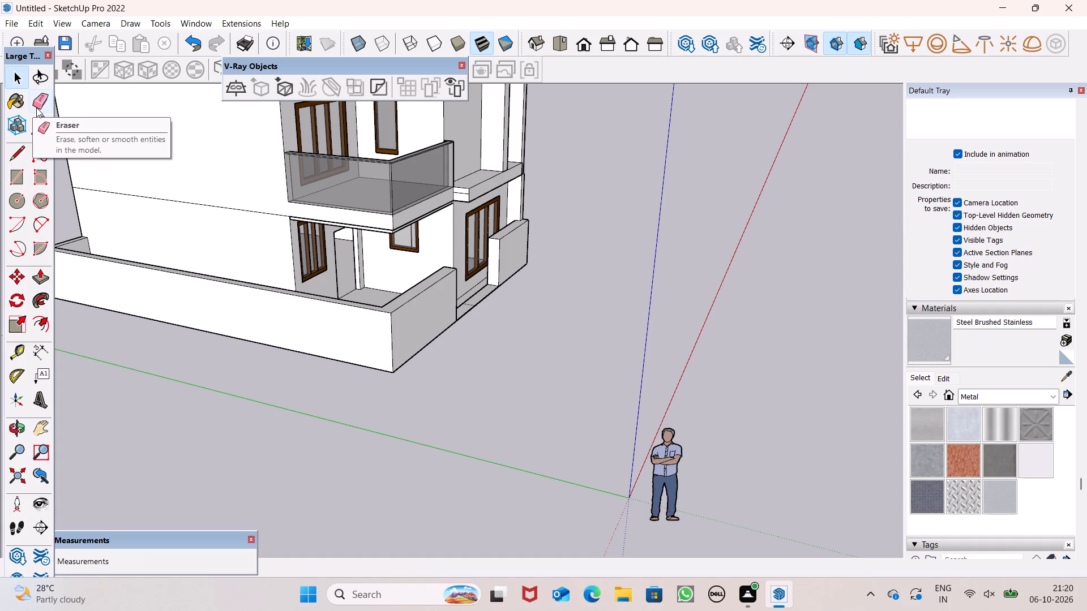
{"action": "left_click", "coordinate": [46, 103]}
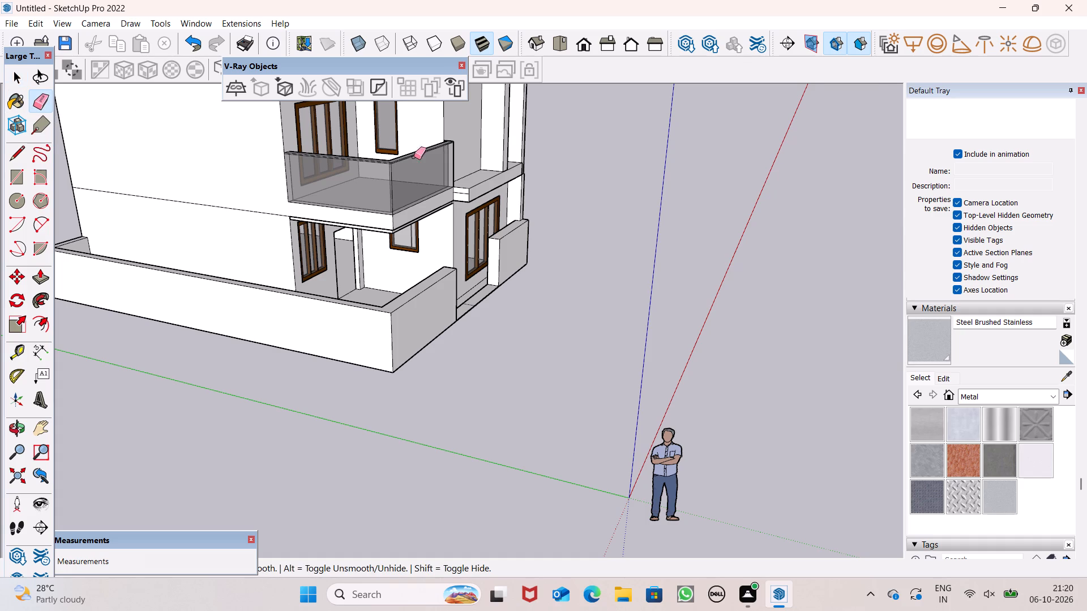
{"action": "scroll", "coordinate": [460, 184], "scroll_direction": "up", "scroll_amount": 10}
{"action": "left_click", "coordinate": [461, 190]}
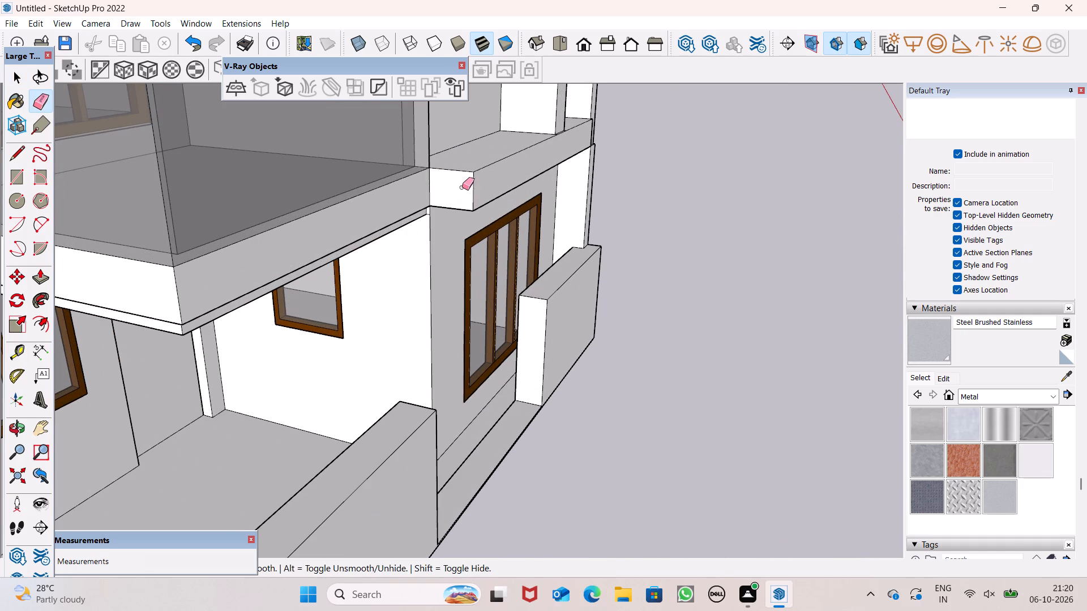
{"action": "key", "text": "space"}
Examine the whole house from the front and from above, including the open upper rooms.
{"action": "scroll", "coordinate": [495, 174], "scroll_direction": "down", "scroll_amount": 10}
{"action": "scroll", "coordinate": [601, 179], "scroll_direction": "down", "scroll_amount": 5}
{"action": "scroll", "coordinate": [634, 250], "scroll_direction": "down", "scroll_amount": 7}
{"action": "middle_click_drag", "start_coordinate": [651, 257], "coordinate": [361, 339]}
{"action": "scroll", "coordinate": [911, 80], "scroll_direction": "down", "scroll_amount": 3}
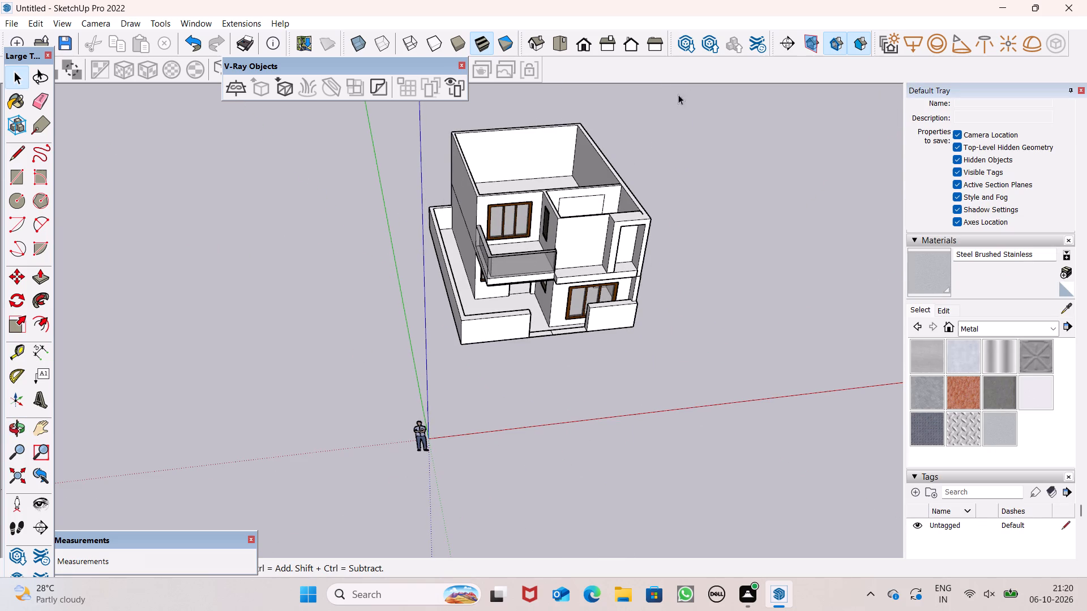
{"action": "scroll", "coordinate": [670, 114], "scroll_direction": "up", "scroll_amount": 7}
{"action": "scroll", "coordinate": [561, 206], "scroll_direction": "down", "scroll_amount": 2}
{"action": "scroll", "coordinate": [561, 208], "scroll_direction": "up", "scroll_amount": 1}
{"action": "scroll", "coordinate": [561, 208], "scroll_direction": "down", "scroll_amount": 1}
{"action": "middle_click_drag", "start_coordinate": [576, 203], "coordinate": [563, 274]}
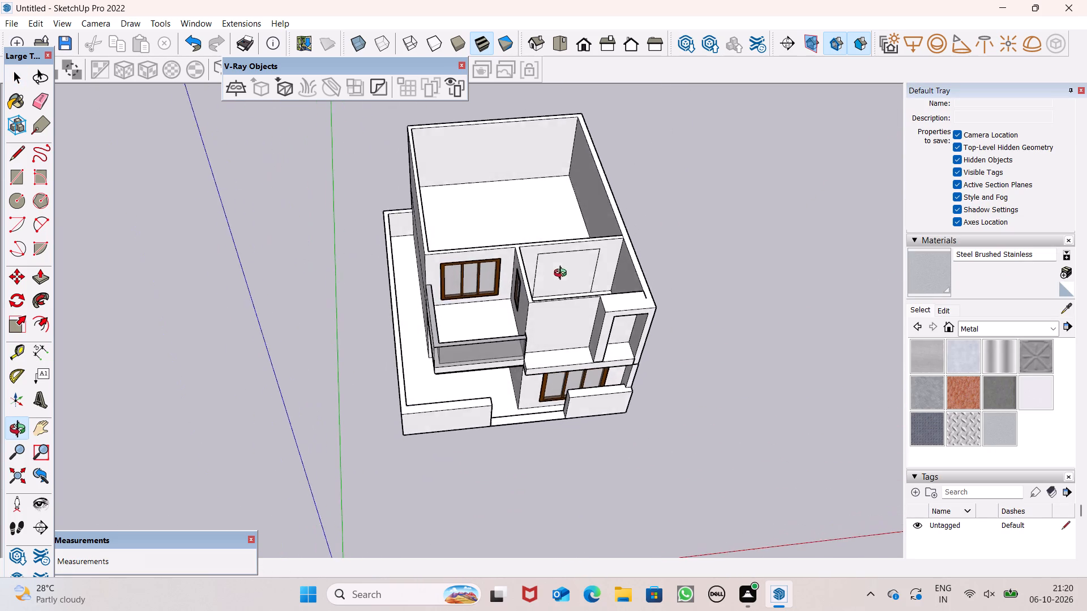
{"action": "middle_click_drag", "start_coordinate": [563, 274], "coordinate": [562, 274]}
{"action": "scroll", "coordinate": [685, 217], "scroll_direction": "down", "scroll_amount": 5}
{"action": "scroll", "coordinate": [656, 141], "scroll_direction": "up", "scroll_amount": 6}
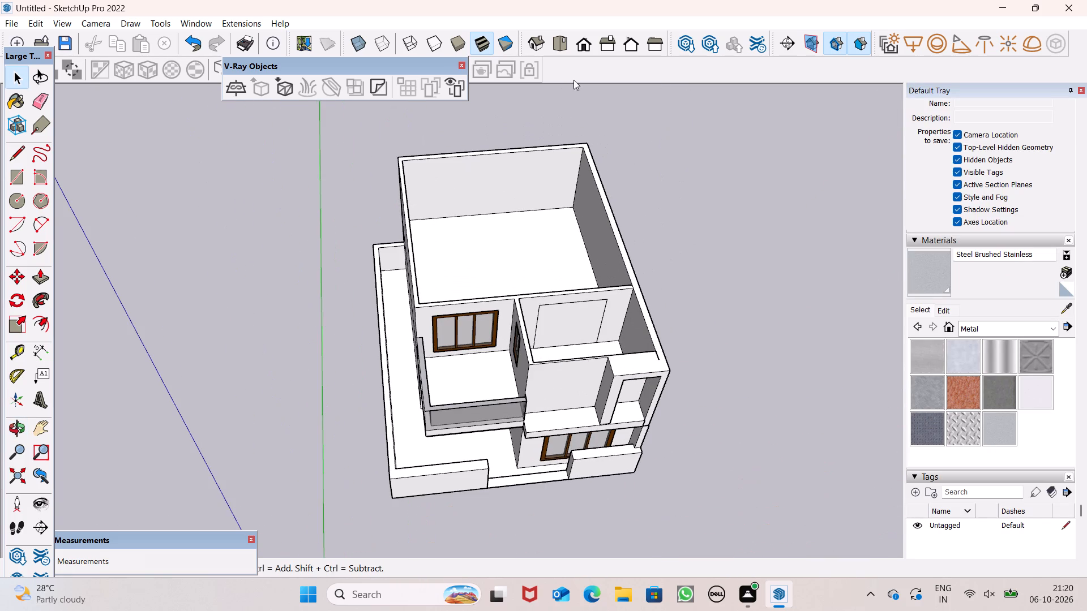
Draw a line about 2' 4 1/4" along the inner top edge of the rear upper wall to close the large room's roof face.
{"action": "left_click", "coordinate": [24, 187]}
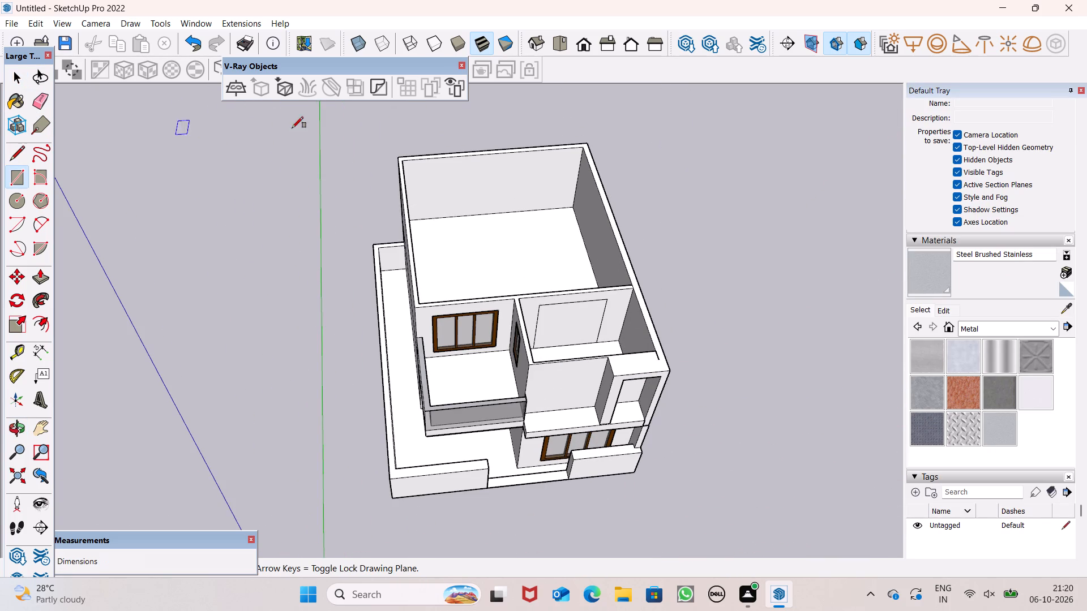
{"action": "scroll", "coordinate": [400, 127], "scroll_direction": "up", "scroll_amount": 1}
{"action": "scroll", "coordinate": [400, 127], "scroll_direction": "down", "scroll_amount": 1}
{"action": "scroll", "coordinate": [400, 127], "scroll_direction": "up", "scroll_amount": 3}
{"action": "left_click", "coordinate": [21, 153]}
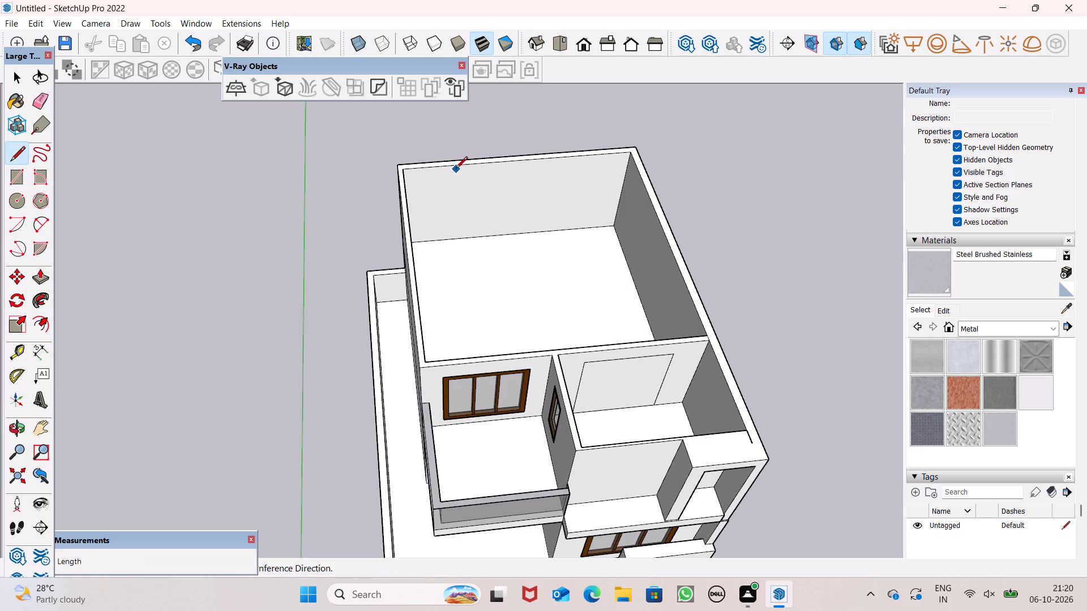
{"action": "left_click", "coordinate": [406, 171]}
{"action": "left_click", "coordinate": [425, 163]}
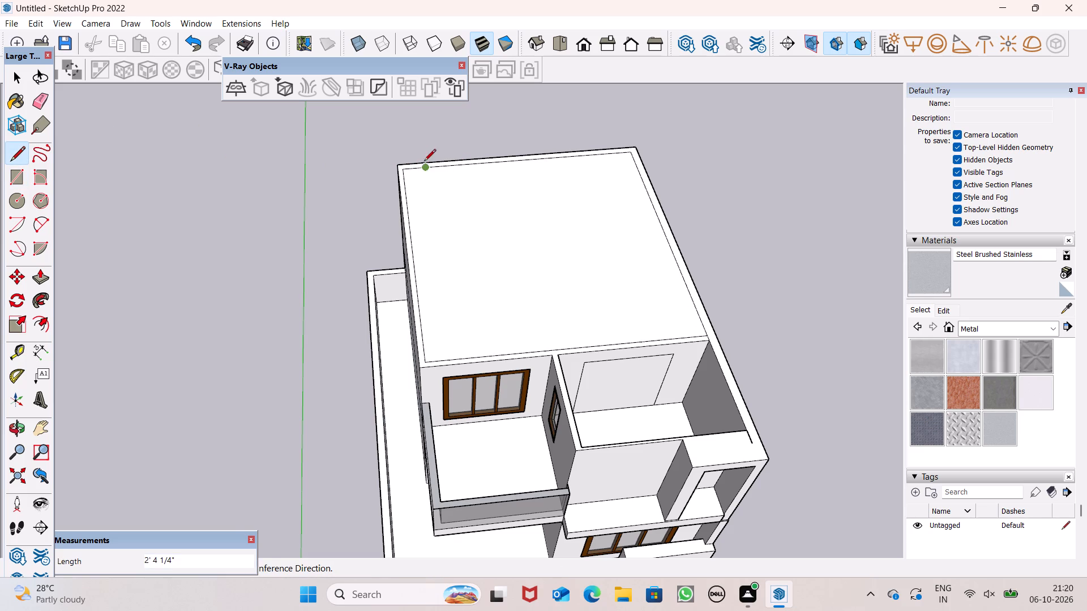
Push/Pull the roof face over the large rear upper room up 5'.
{"action": "scroll", "coordinate": [426, 151], "scroll_direction": "down", "scroll_amount": 8}
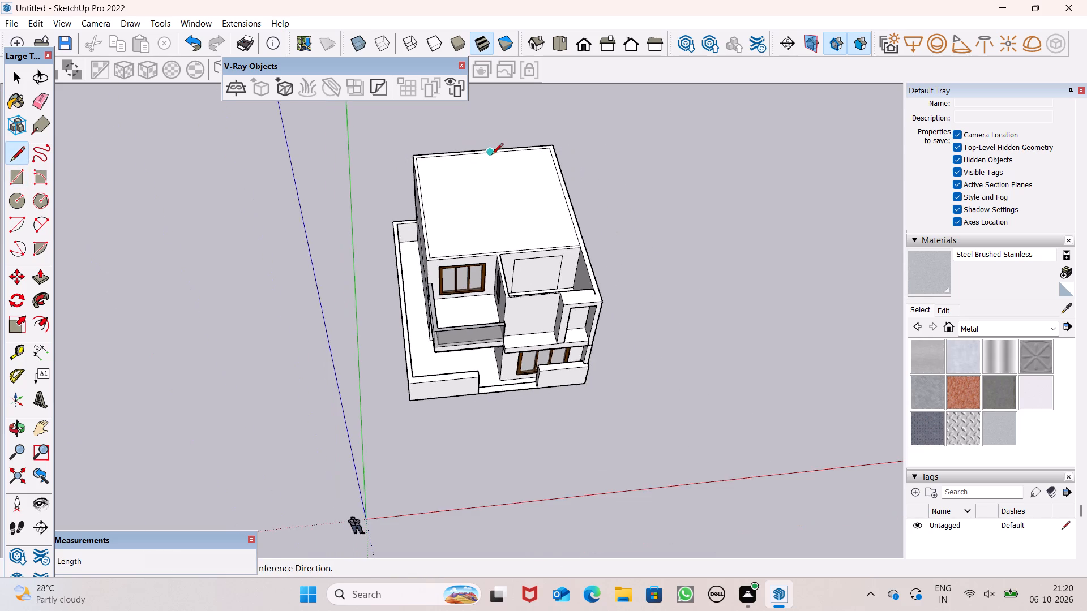
{"action": "scroll", "coordinate": [491, 156], "scroll_direction": "down", "scroll_amount": 6}
{"action": "scroll", "coordinate": [611, 166], "scroll_direction": "down", "scroll_amount": 2}
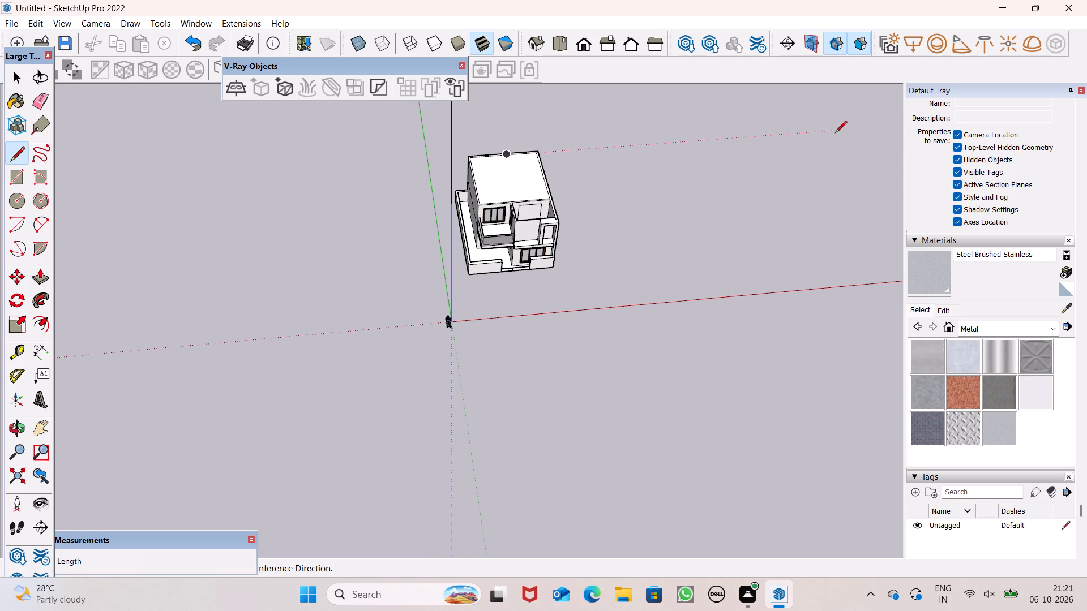
{"action": "scroll", "coordinate": [451, 170], "scroll_direction": "up", "scroll_amount": 3}
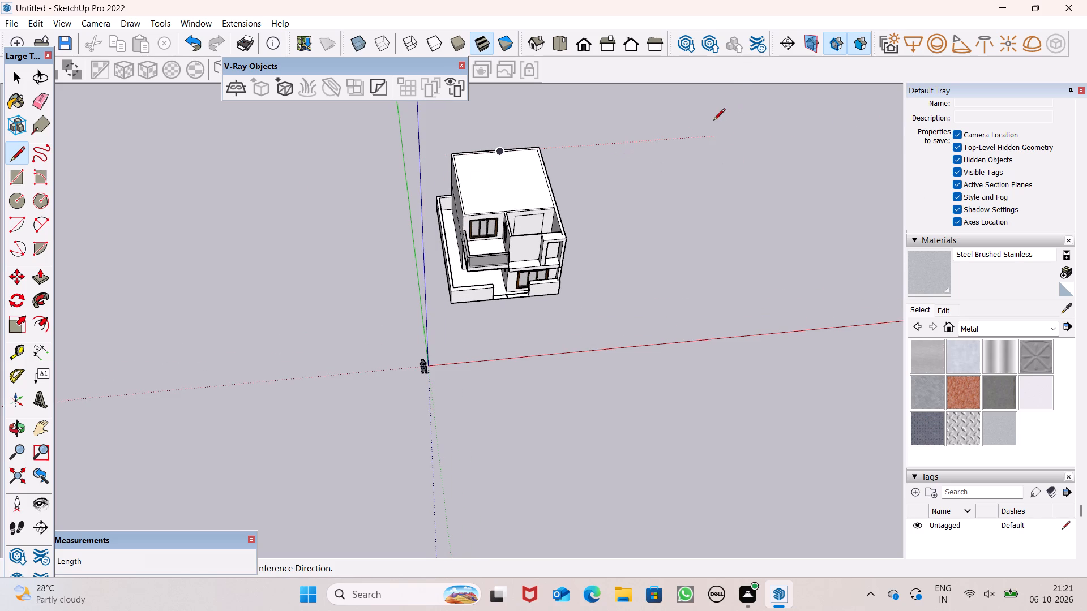
{"action": "scroll", "coordinate": [518, 235], "scroll_direction": "up", "scroll_amount": 4}
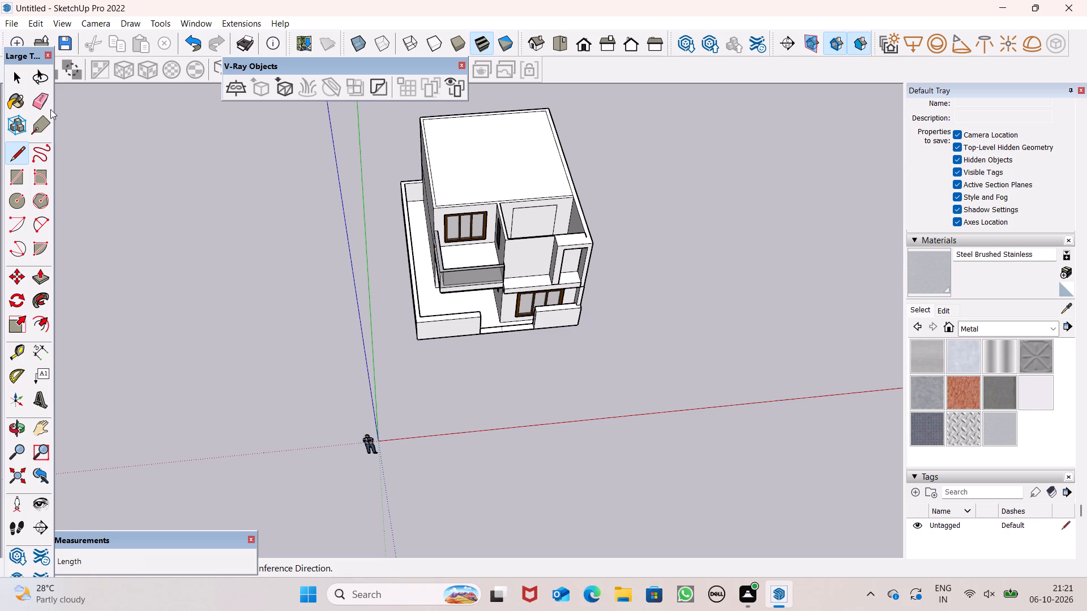
{"action": "scroll", "coordinate": [443, 171], "scroll_direction": "up", "scroll_amount": 6}
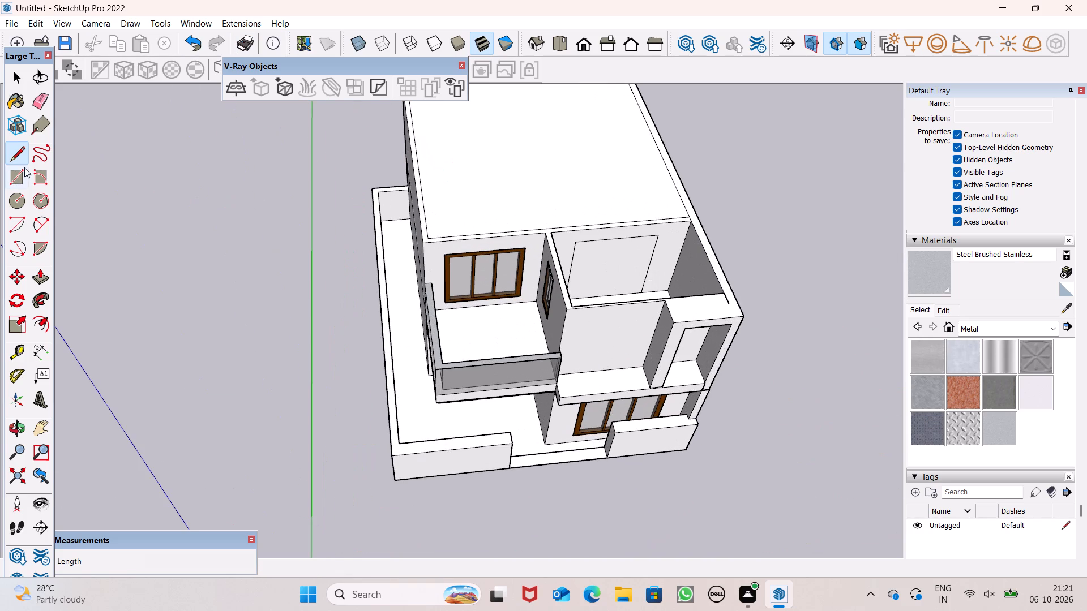
{"action": "left_click", "coordinate": [41, 280]}
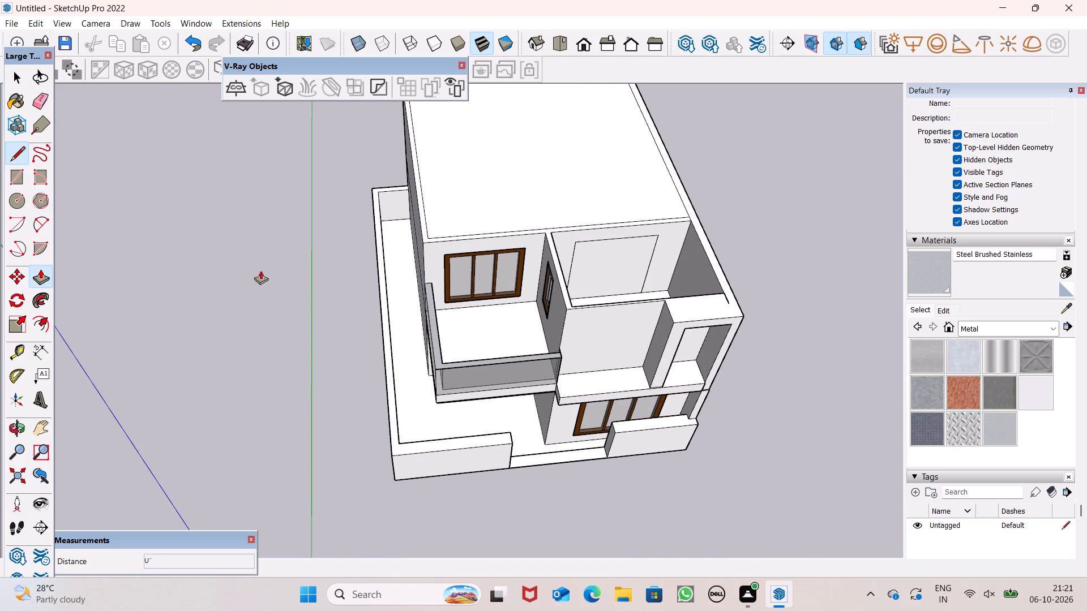
{"action": "left_click_drag", "start_coordinate": [435, 222], "coordinate": [440, 209]}
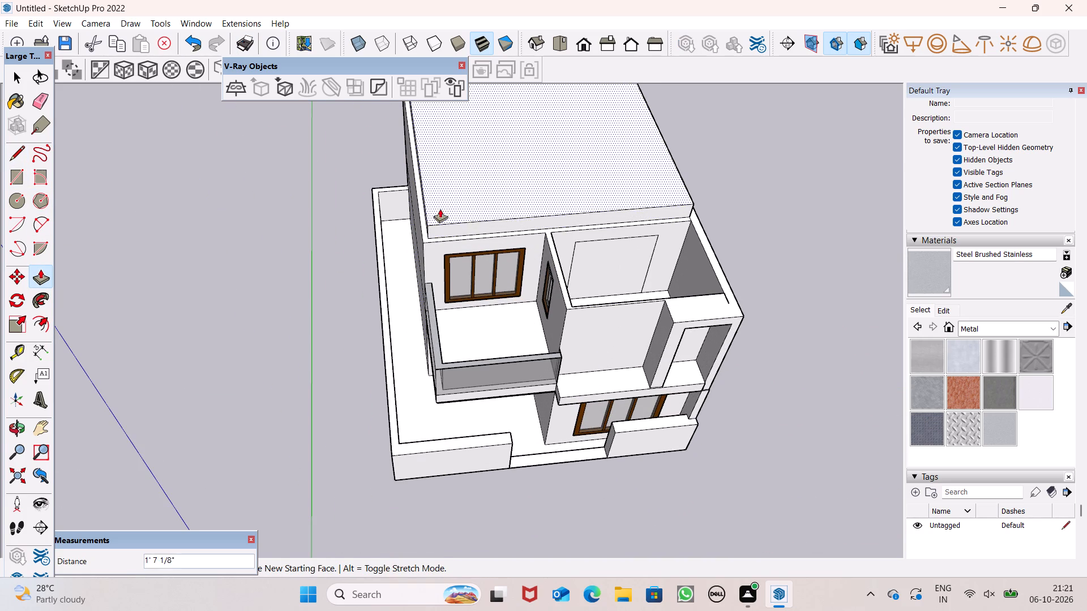
{"action": "left_click_drag", "start_coordinate": [440, 209], "coordinate": [441, 206]}
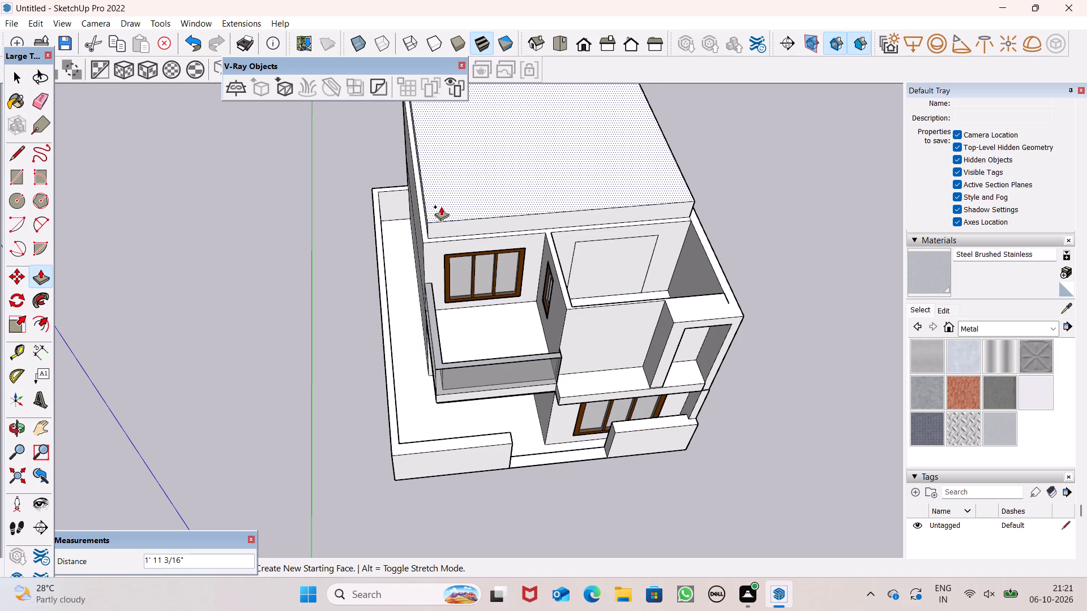
{"action": "left_click_drag", "start_coordinate": [441, 206], "coordinate": [438, 203]}
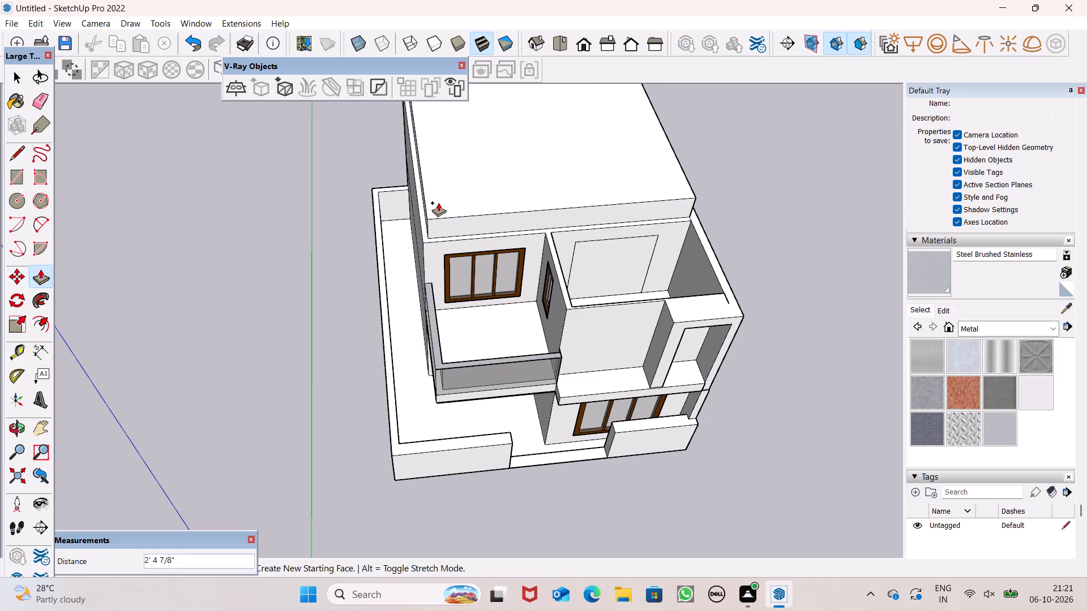
{"action": "left_click_drag", "start_coordinate": [438, 203], "coordinate": [438, 203]}
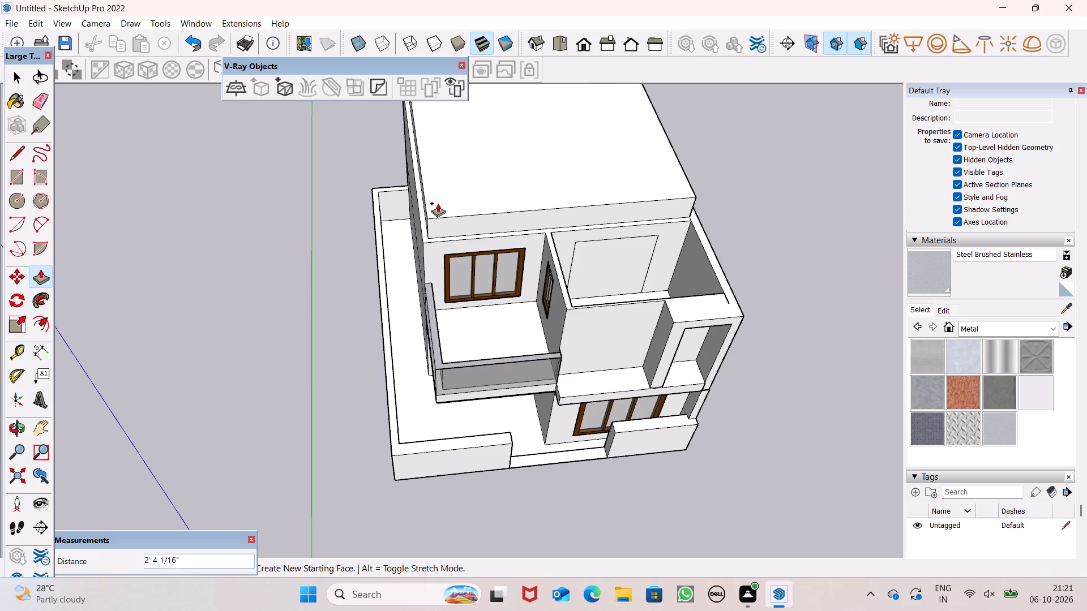
{"action": "left_click_drag", "start_coordinate": [438, 203], "coordinate": [438, 204]}
{"action": "key", "text": "5"}
{"action": "key", "text": "apostrophe"}
{"action": "key", "text": "Return"}
Push/Pull the top faces of the surrounding upper-storey walls up 5', level with the raised roof face.
{"action": "left_click_drag", "start_coordinate": [425, 228], "coordinate": [425, 229]}
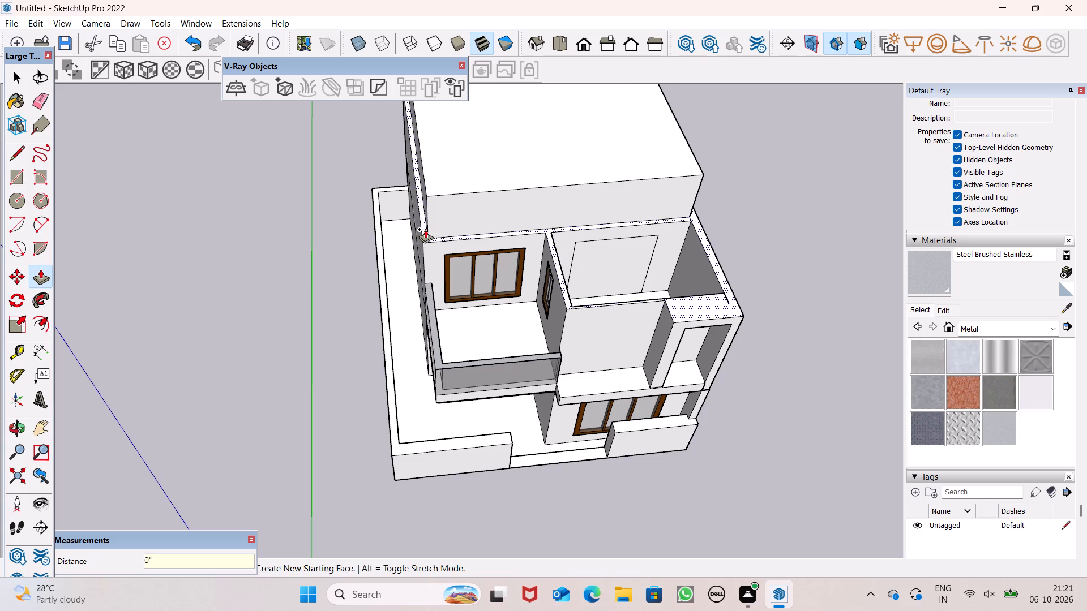
{"action": "left_click_drag", "start_coordinate": [425, 229], "coordinate": [451, 179]}
Examine the heightened upper storey and its roof from above and from the front.
{"action": "scroll", "coordinate": [493, 191], "scroll_direction": "down", "scroll_amount": 4}
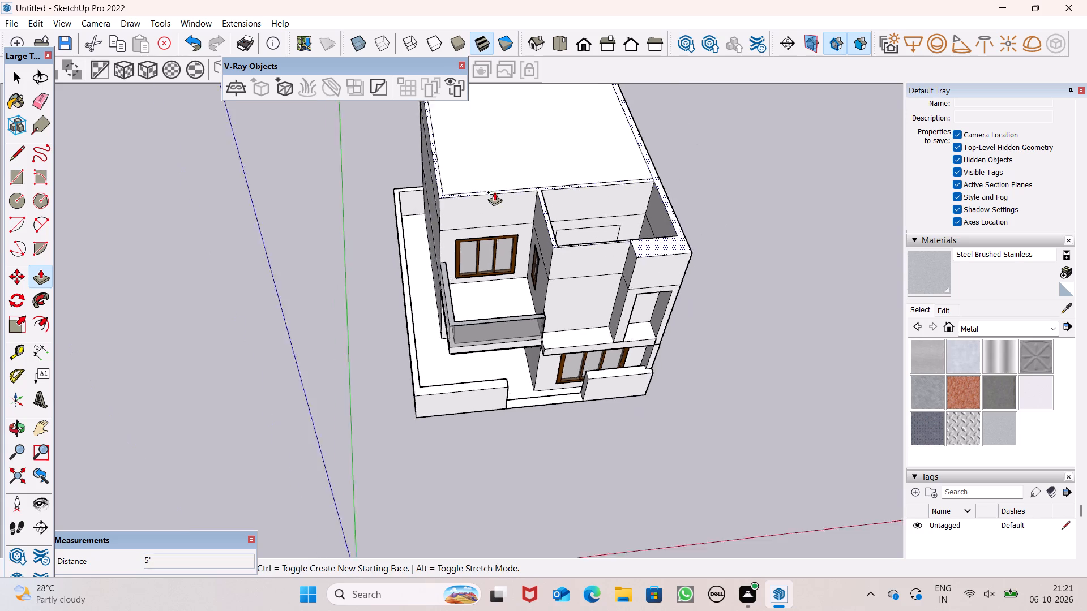
{"action": "scroll", "coordinate": [494, 192], "scroll_direction": "down", "scroll_amount": 3}
{"action": "scroll", "coordinate": [624, 224], "scroll_direction": "up", "scroll_amount": 2}
{"action": "middle_click_drag", "start_coordinate": [615, 200], "coordinate": [557, 283]}
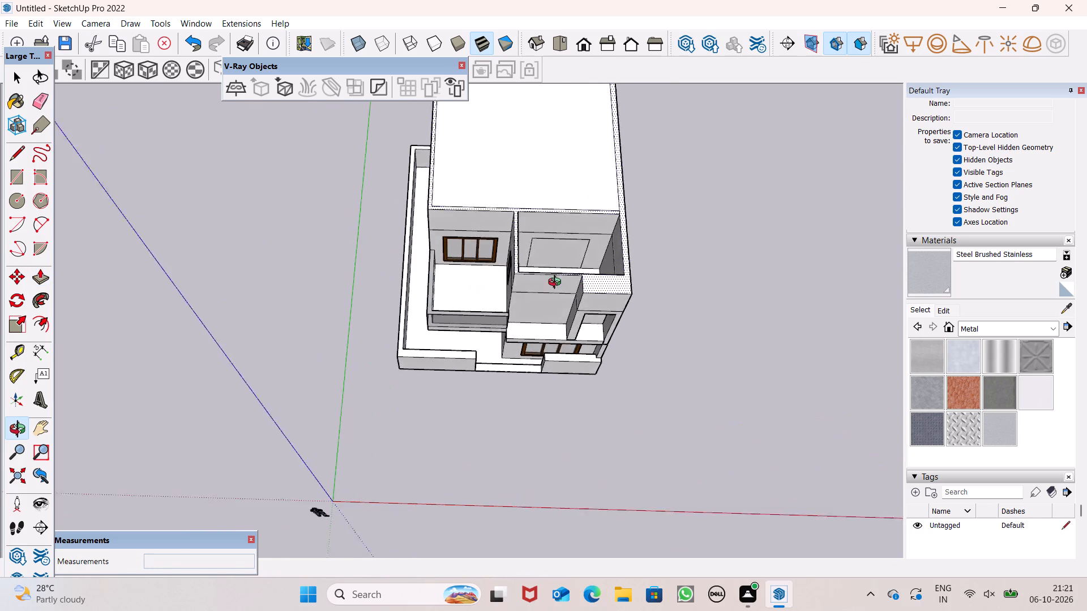
{"action": "middle_click_drag", "start_coordinate": [557, 283], "coordinate": [611, 119]}
{"action": "key", "text": "space"}
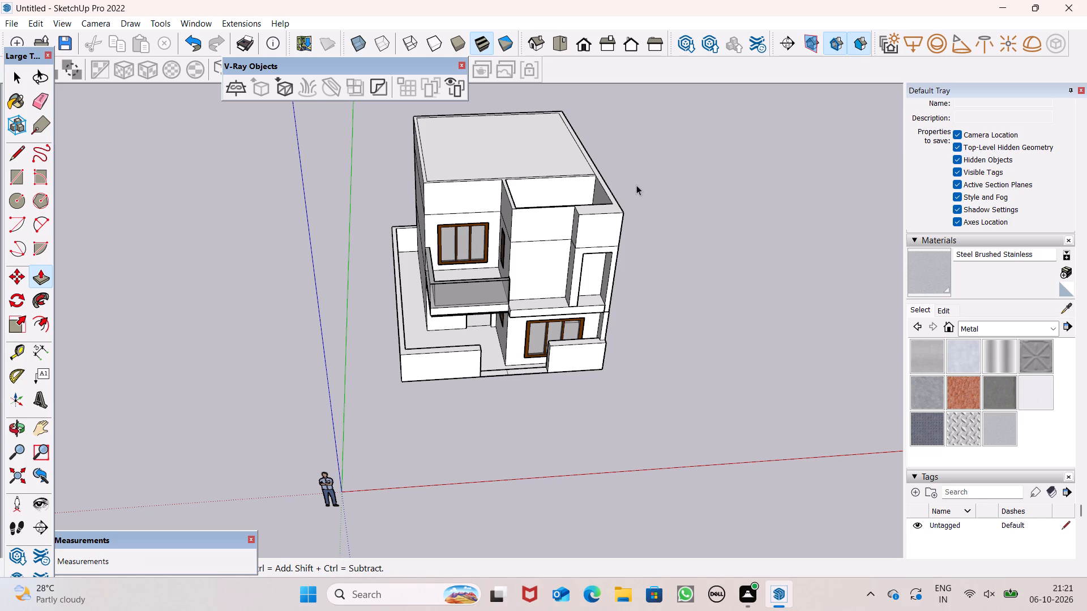
{"action": "scroll", "coordinate": [633, 184], "scroll_direction": "up", "scroll_amount": 2}
{"action": "middle_click_drag", "start_coordinate": [627, 183], "coordinate": [588, 123]}
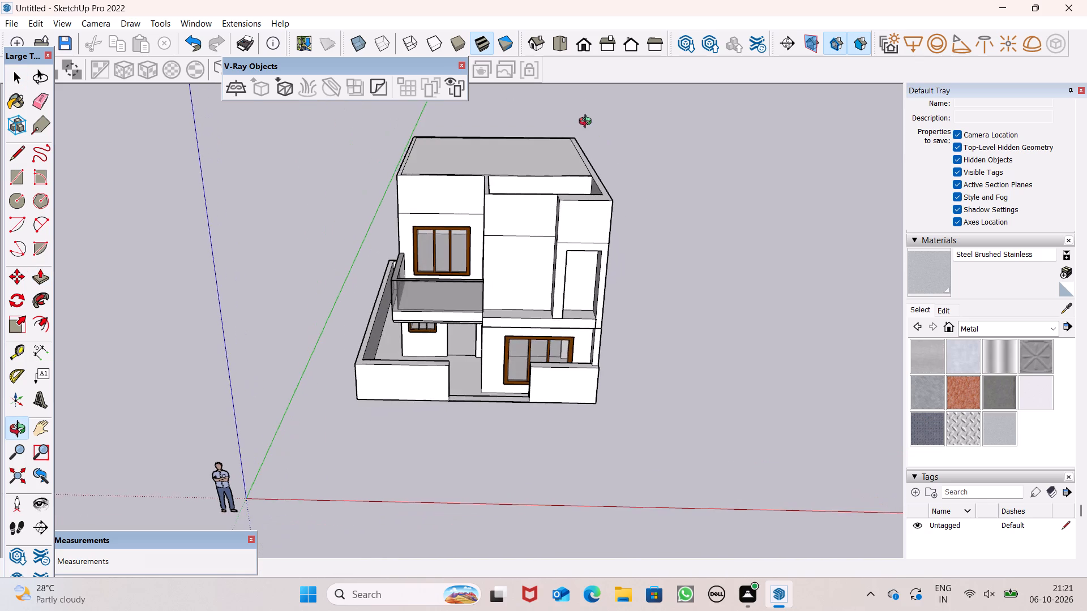
Undo the last 5' raise of the upper-storey wall tops around the roof block.
{"action": "middle_click_drag", "start_coordinate": [588, 123], "coordinate": [586, 100]}
{"action": "scroll", "coordinate": [587, 100], "scroll_direction": "up", "scroll_amount": 1}
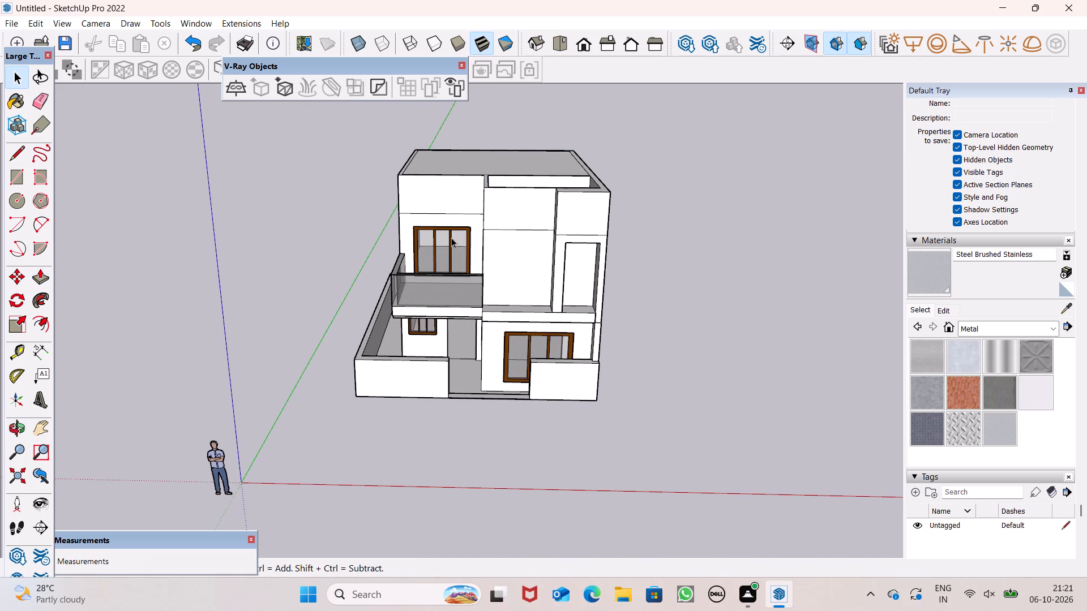
{"action": "middle_click_drag", "start_coordinate": [456, 226], "coordinate": [619, 210]}
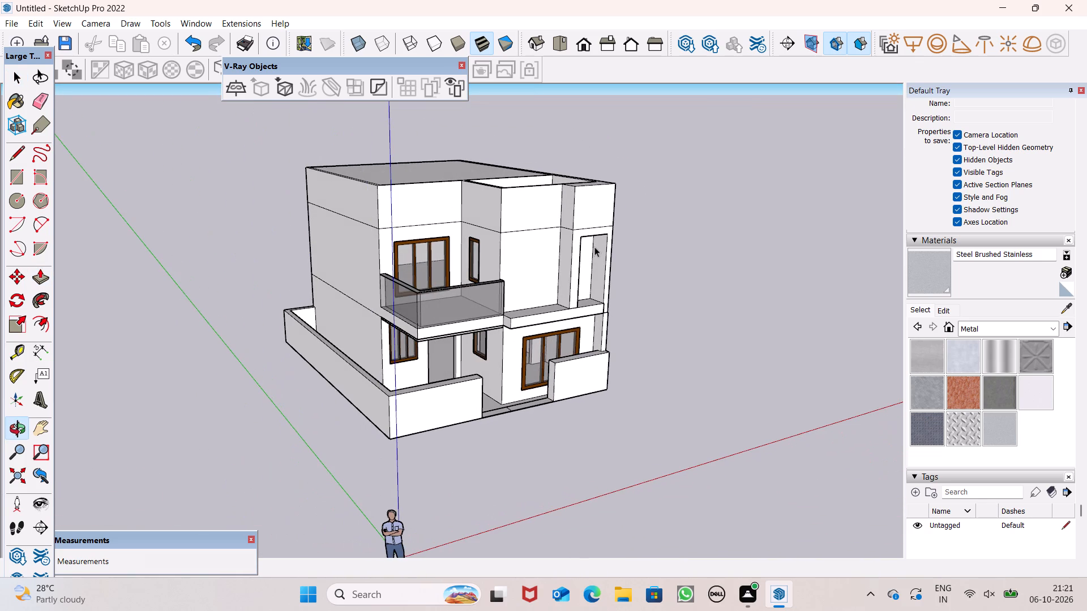
{"action": "key", "text": "ctrl+z"}
Push/Pull the top faces of the upper-storey walls up 9 5/16" around the raised roof block.
{"action": "scroll", "coordinate": [420, 191], "scroll_direction": "up", "scroll_amount": 3}
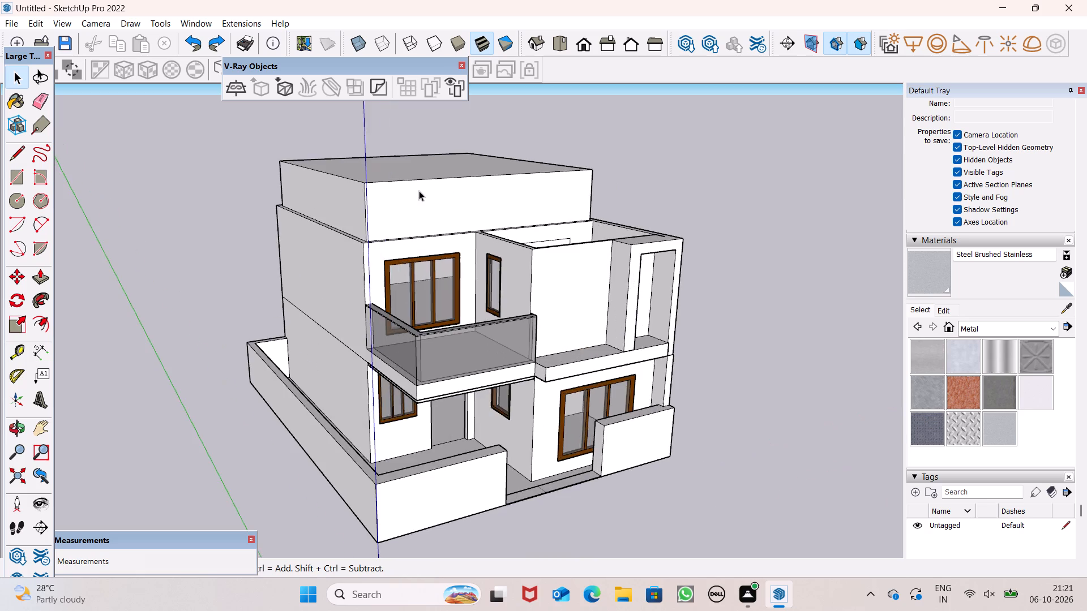
{"action": "middle_click_drag", "start_coordinate": [420, 197], "coordinate": [420, 311]}
{"action": "left_click", "coordinate": [46, 276]}
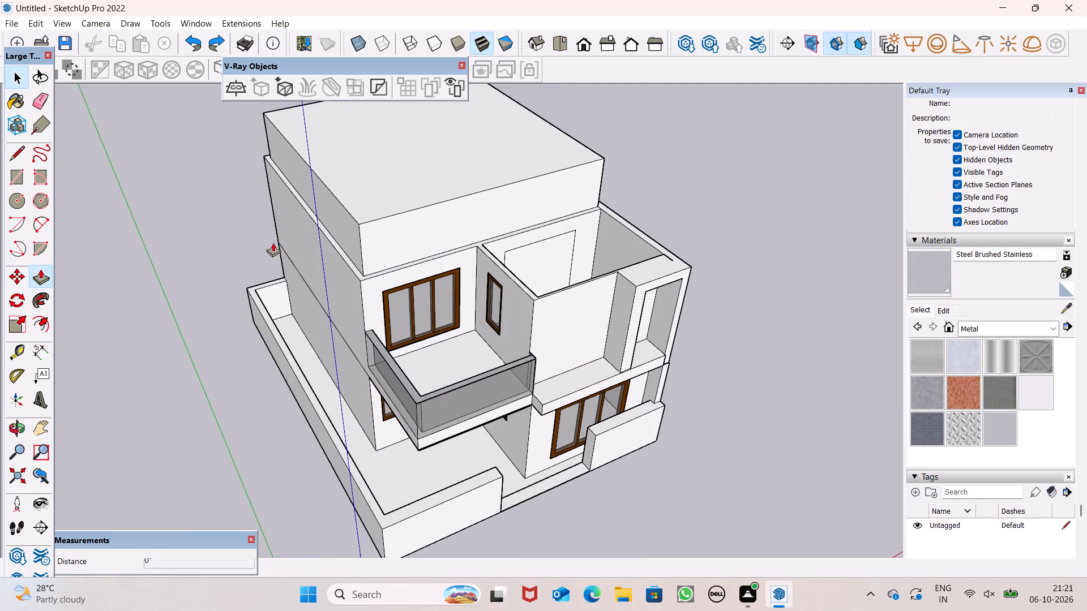
{"action": "scroll", "coordinate": [311, 251], "scroll_direction": "up", "scroll_amount": 1}
{"action": "scroll", "coordinate": [351, 258], "scroll_direction": "down", "scroll_amount": 1}
{"action": "scroll", "coordinate": [351, 258], "scroll_direction": "up", "scroll_amount": 2}
{"action": "left_click_drag", "start_coordinate": [358, 267], "coordinate": [360, 255]}
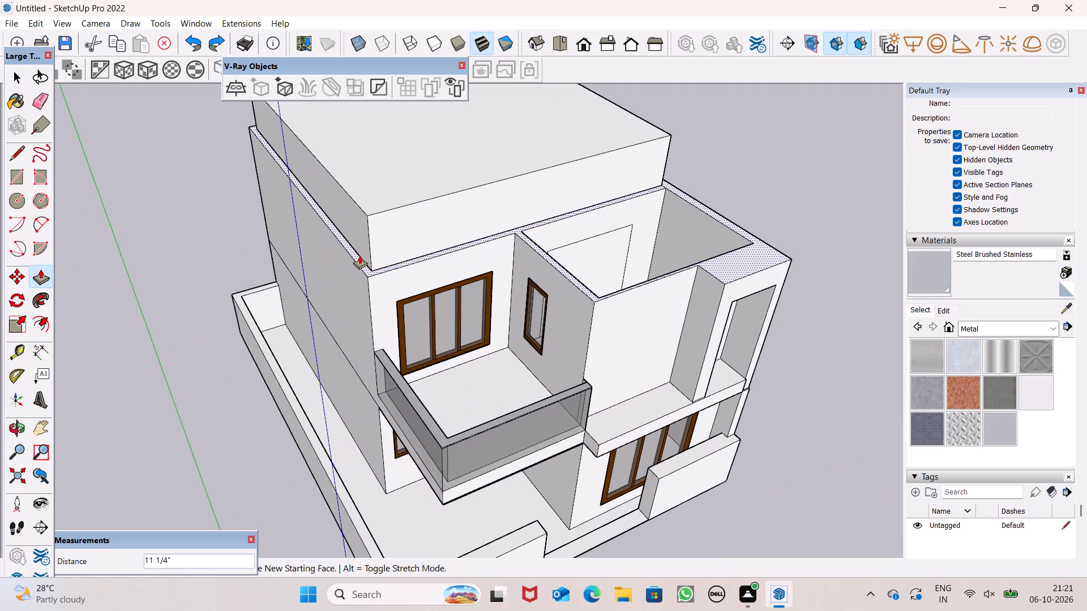
{"action": "left_click_drag", "start_coordinate": [360, 255], "coordinate": [363, 257]}
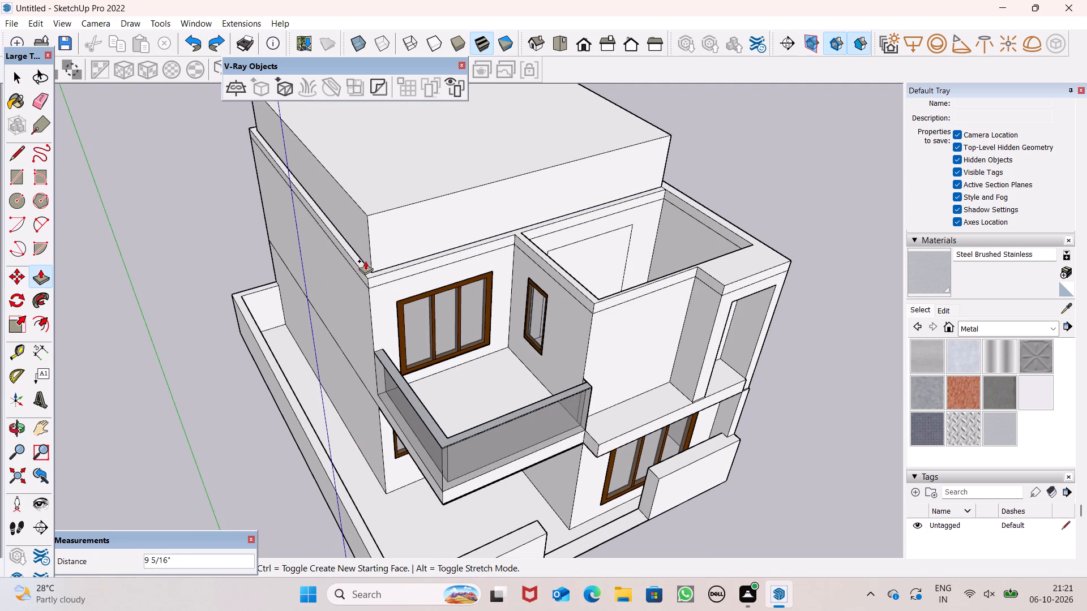
{"action": "left_click", "coordinate": [364, 261]}
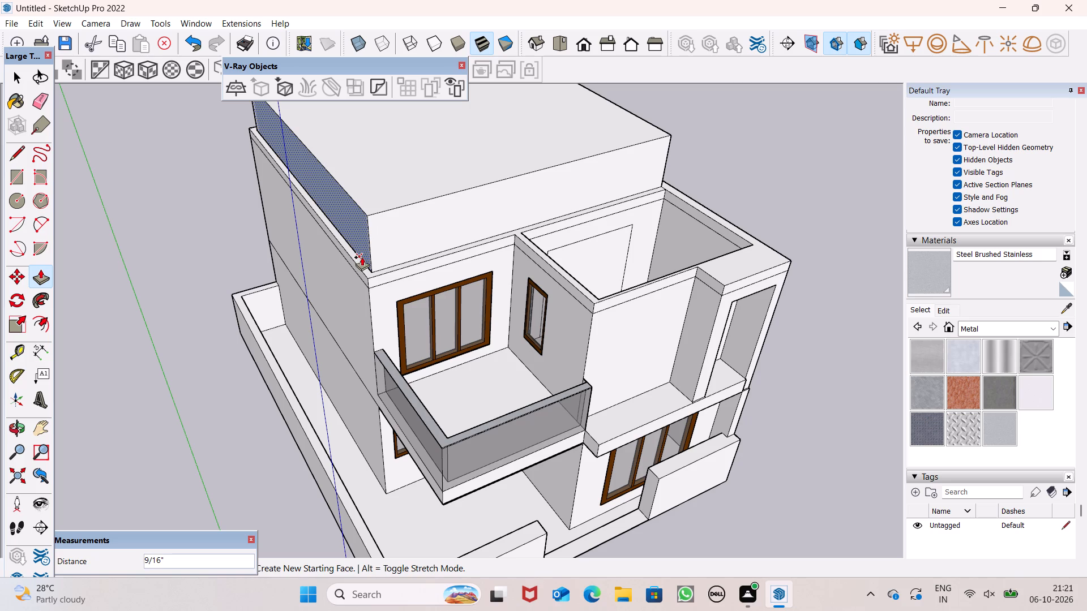
{"action": "key", "text": "space"}
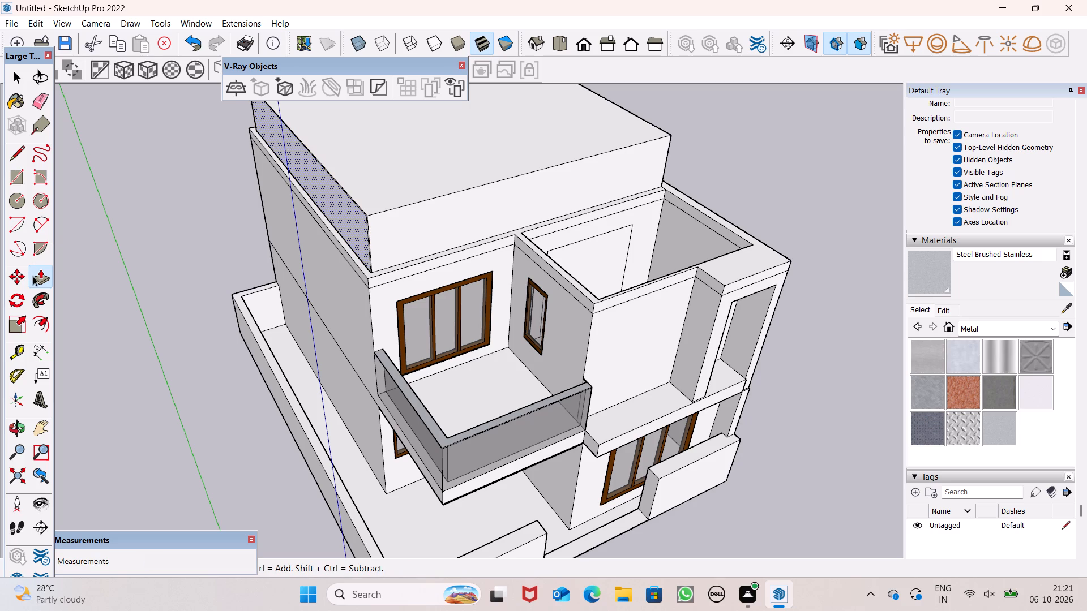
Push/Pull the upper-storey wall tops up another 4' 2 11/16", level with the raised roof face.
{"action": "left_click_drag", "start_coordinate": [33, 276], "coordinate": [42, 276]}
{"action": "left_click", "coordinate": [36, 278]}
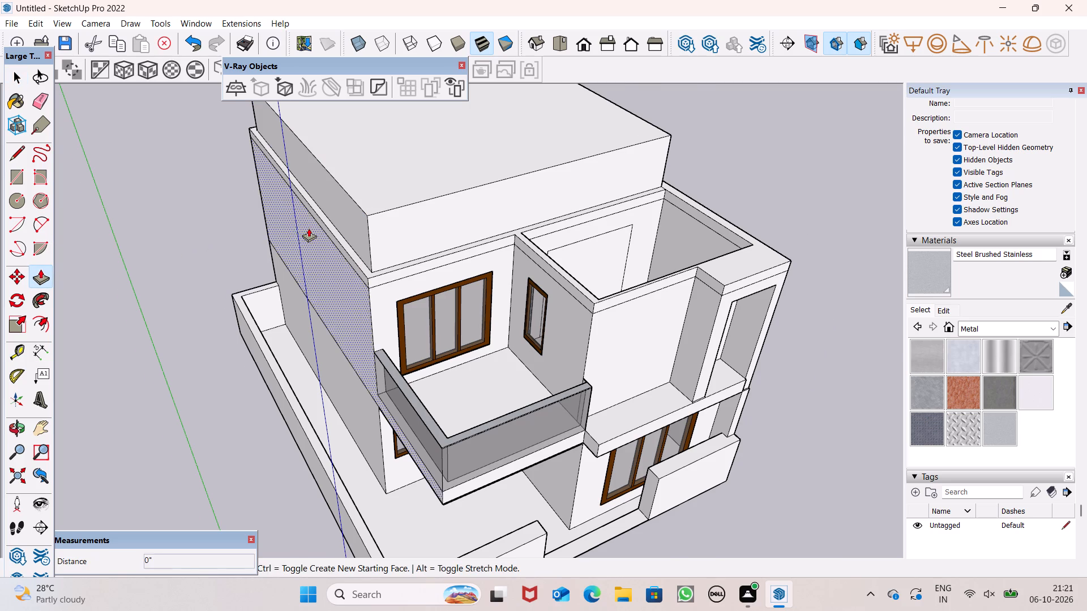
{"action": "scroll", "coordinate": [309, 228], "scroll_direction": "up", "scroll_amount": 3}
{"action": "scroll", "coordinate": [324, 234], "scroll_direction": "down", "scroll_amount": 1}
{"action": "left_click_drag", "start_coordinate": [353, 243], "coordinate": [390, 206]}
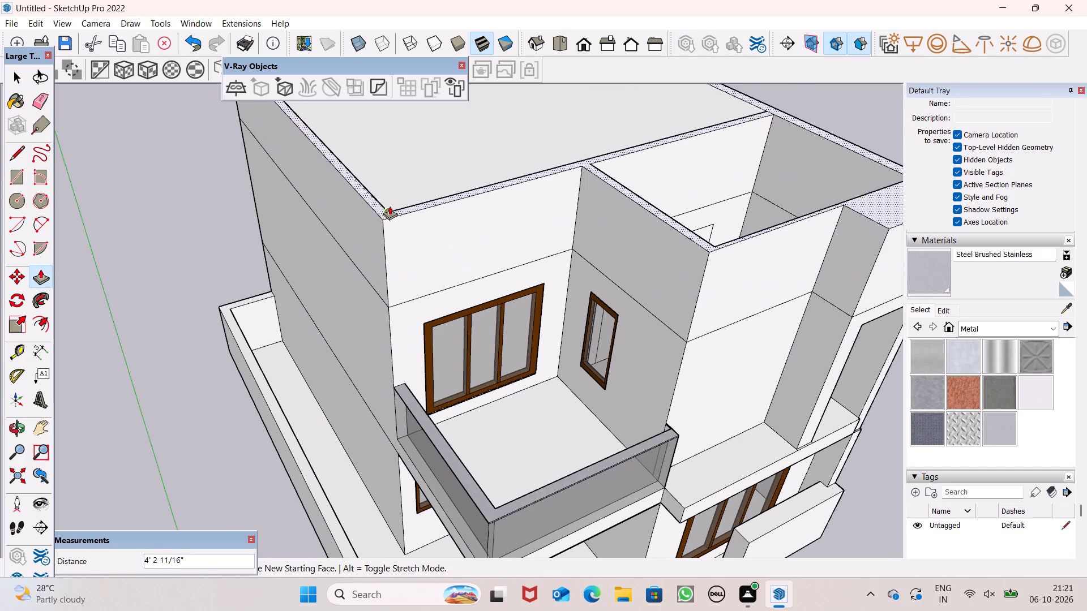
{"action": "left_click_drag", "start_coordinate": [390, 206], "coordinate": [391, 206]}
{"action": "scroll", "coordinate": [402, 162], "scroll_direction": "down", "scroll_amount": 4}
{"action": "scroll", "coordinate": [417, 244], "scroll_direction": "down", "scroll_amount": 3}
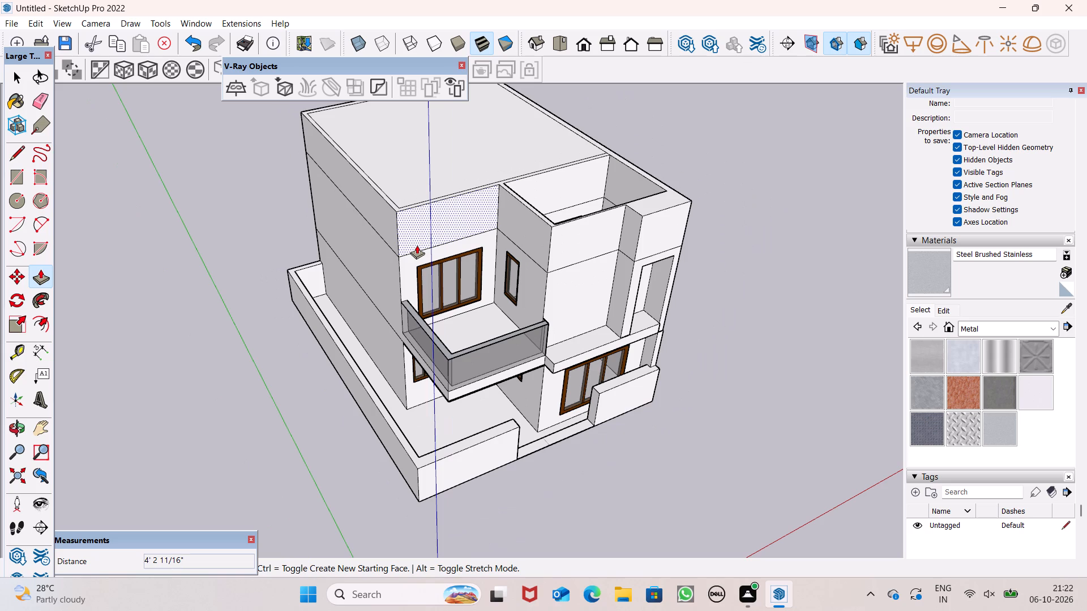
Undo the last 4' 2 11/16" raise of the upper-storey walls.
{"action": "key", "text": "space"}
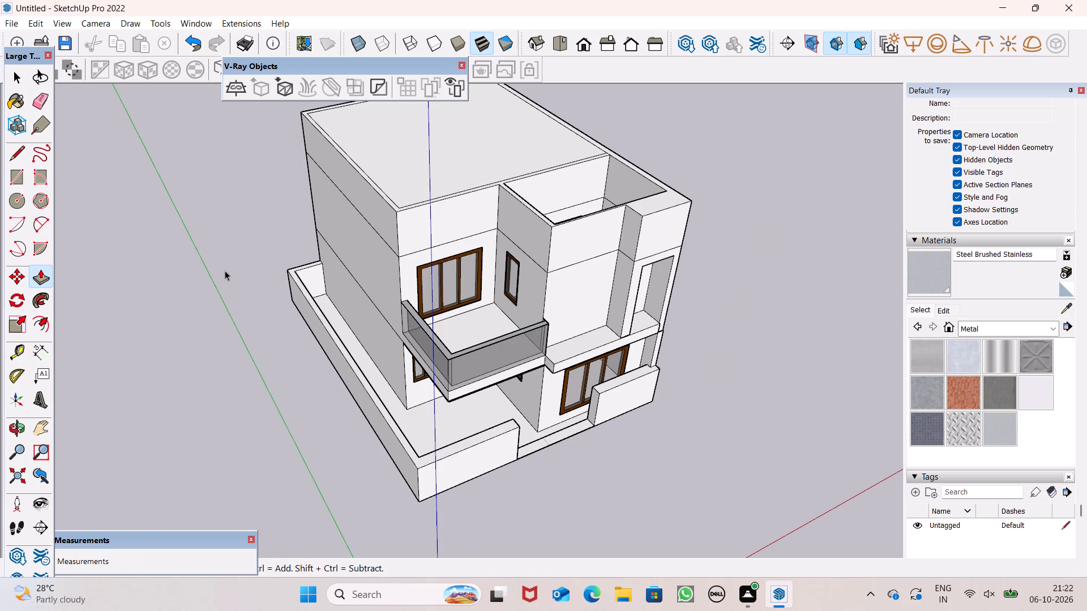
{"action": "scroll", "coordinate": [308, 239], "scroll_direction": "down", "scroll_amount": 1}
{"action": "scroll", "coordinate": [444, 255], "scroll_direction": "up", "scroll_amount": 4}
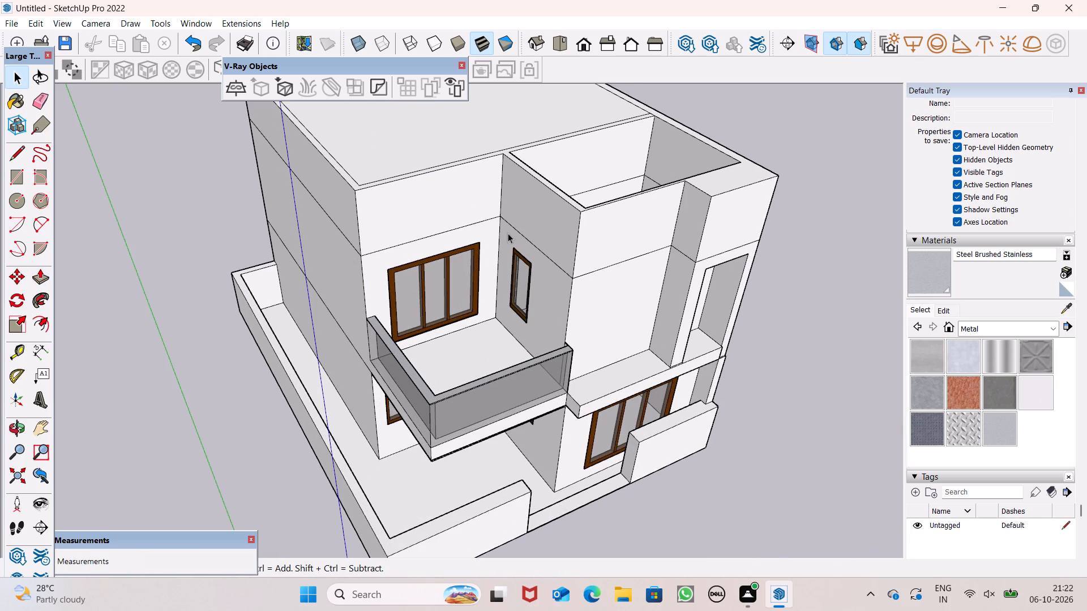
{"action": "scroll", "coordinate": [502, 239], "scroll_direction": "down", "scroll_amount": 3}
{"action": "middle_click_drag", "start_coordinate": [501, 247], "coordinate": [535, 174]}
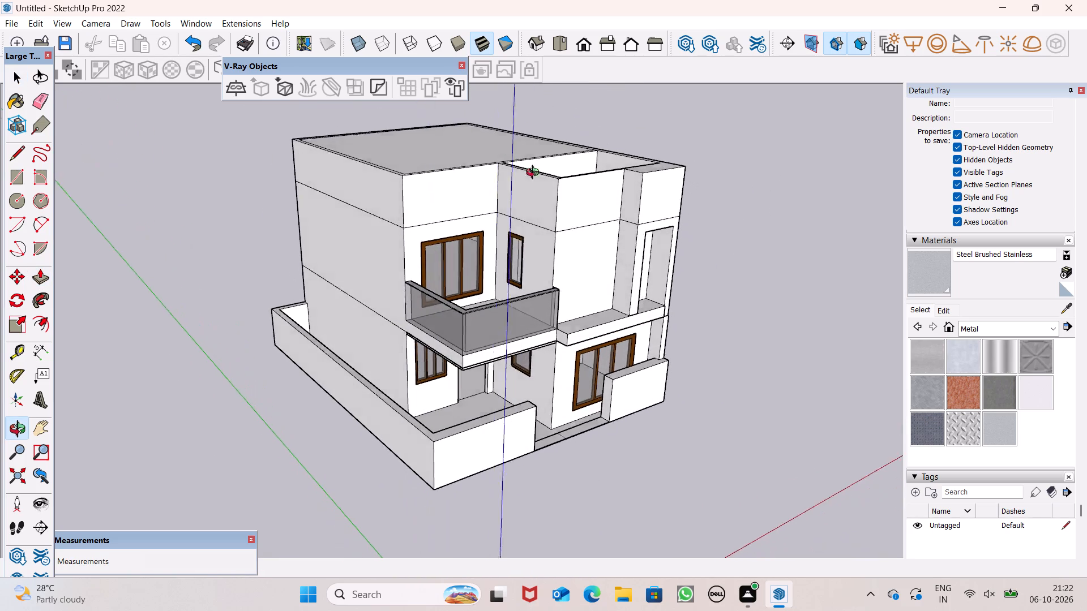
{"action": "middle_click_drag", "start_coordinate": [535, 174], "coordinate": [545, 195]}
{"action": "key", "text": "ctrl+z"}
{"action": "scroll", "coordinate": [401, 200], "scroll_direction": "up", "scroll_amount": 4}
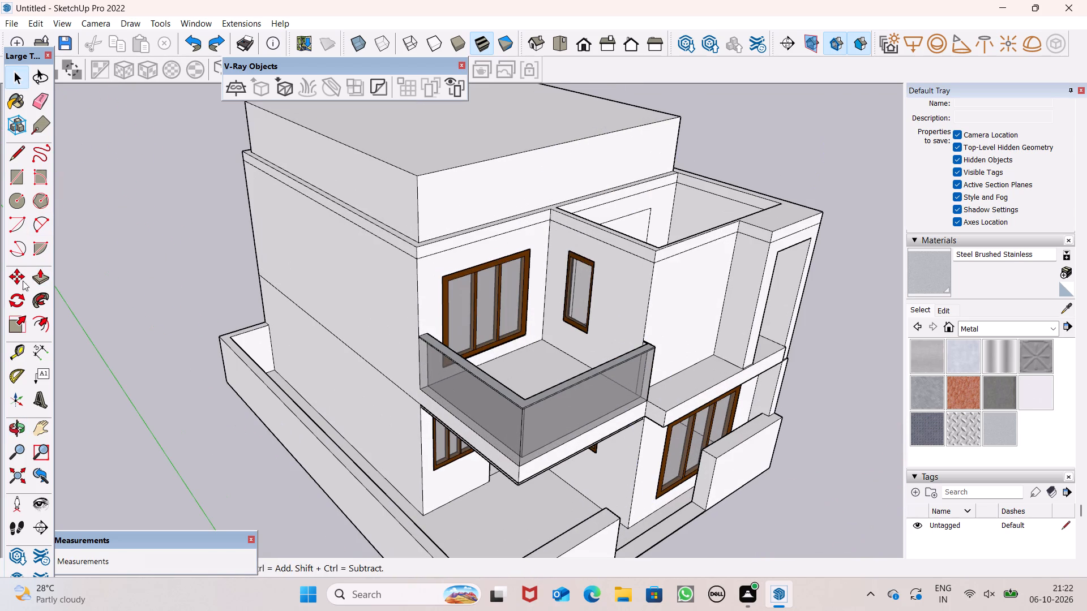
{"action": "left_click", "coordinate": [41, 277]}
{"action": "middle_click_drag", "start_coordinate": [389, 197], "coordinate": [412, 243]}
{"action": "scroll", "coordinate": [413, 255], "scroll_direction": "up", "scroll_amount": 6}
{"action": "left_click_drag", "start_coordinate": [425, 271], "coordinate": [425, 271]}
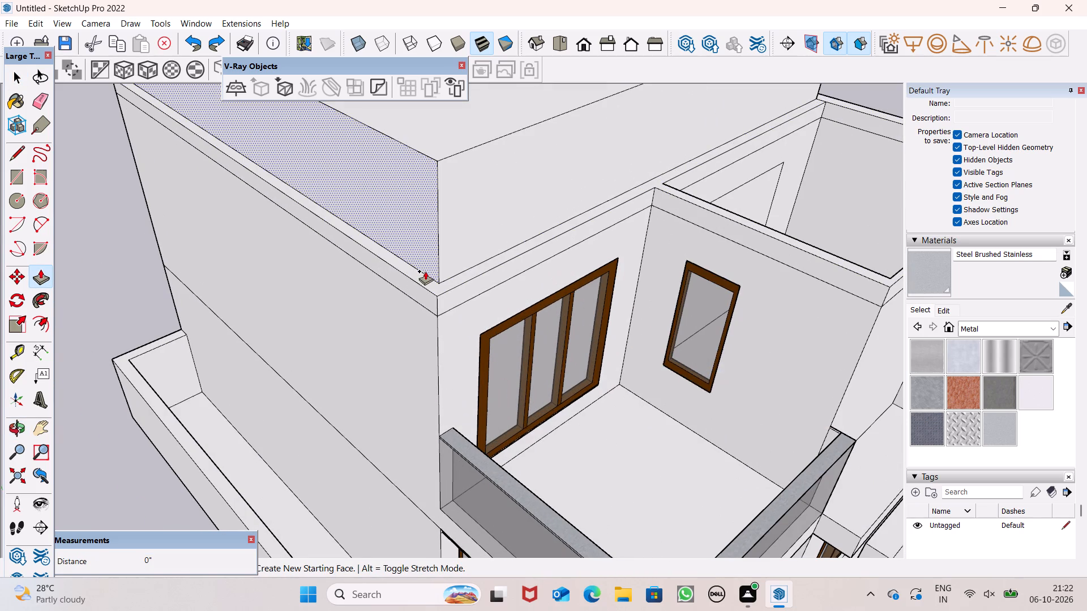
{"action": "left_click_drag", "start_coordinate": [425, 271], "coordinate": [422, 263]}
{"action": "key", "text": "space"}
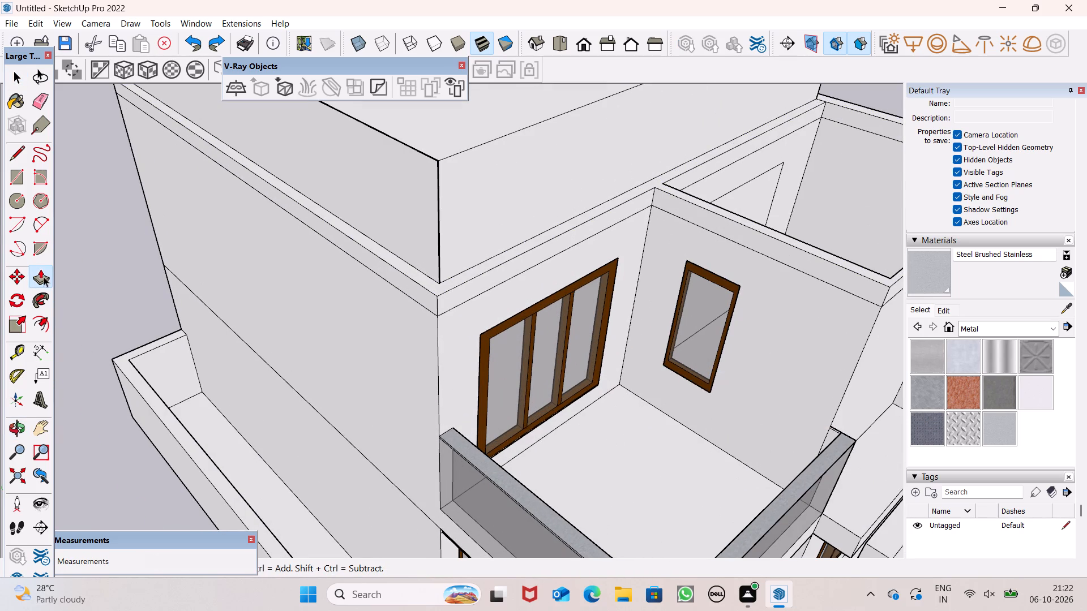
Push/Pull the upper-storey wall tops up 4' 2 11/16" as a new section above the narrow band, level with the roof face.
{"action": "left_click", "coordinate": [44, 277]}
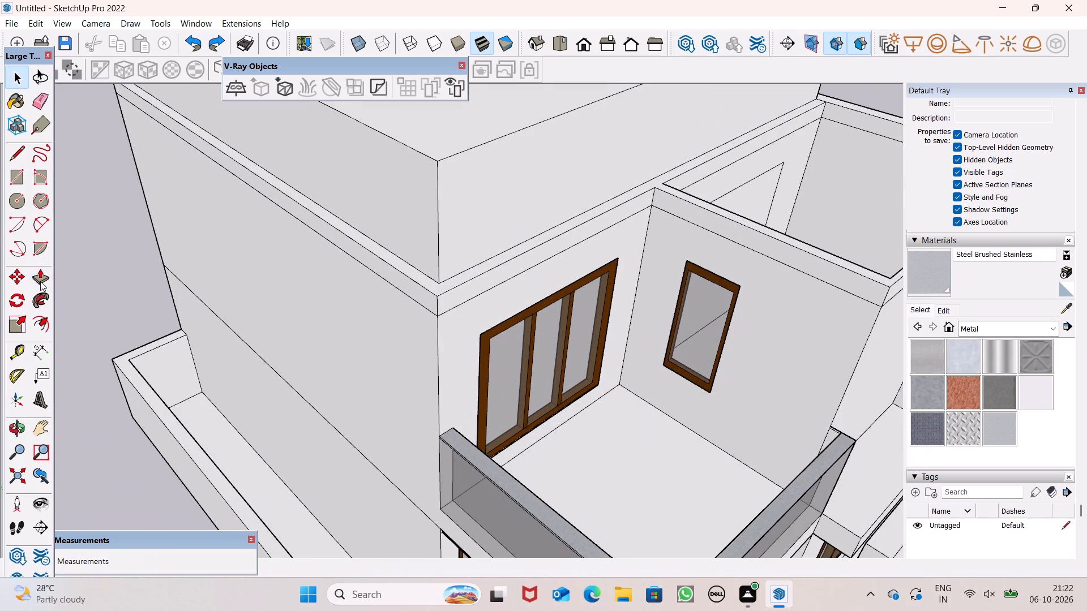
{"action": "left_click", "coordinate": [40, 281]}
{"action": "left_click_drag", "start_coordinate": [367, 243], "coordinate": [361, 229]}
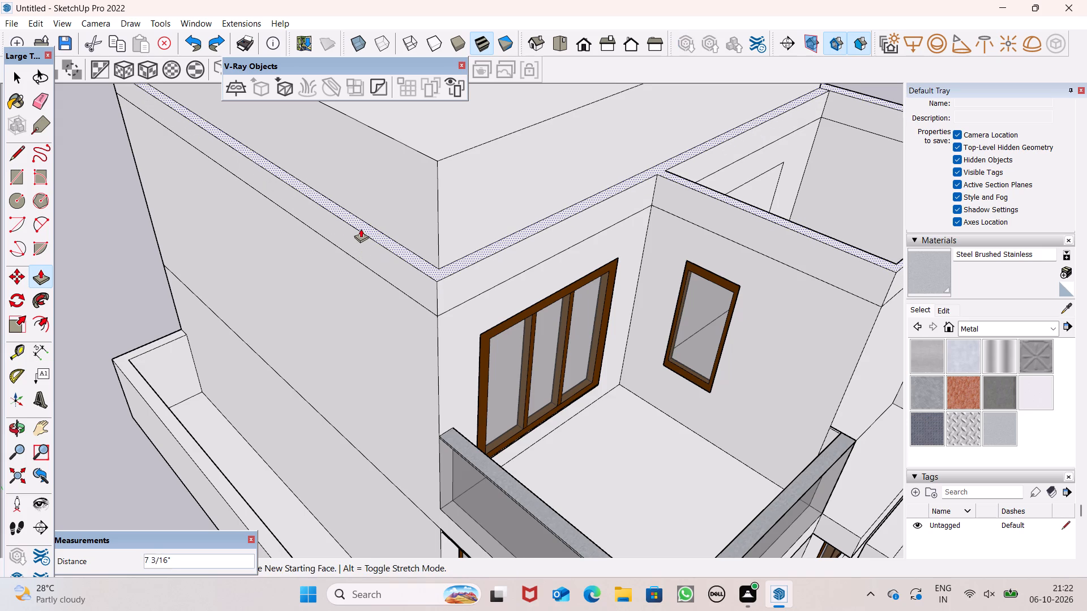
{"action": "left_click_drag", "start_coordinate": [361, 229], "coordinate": [395, 134]}
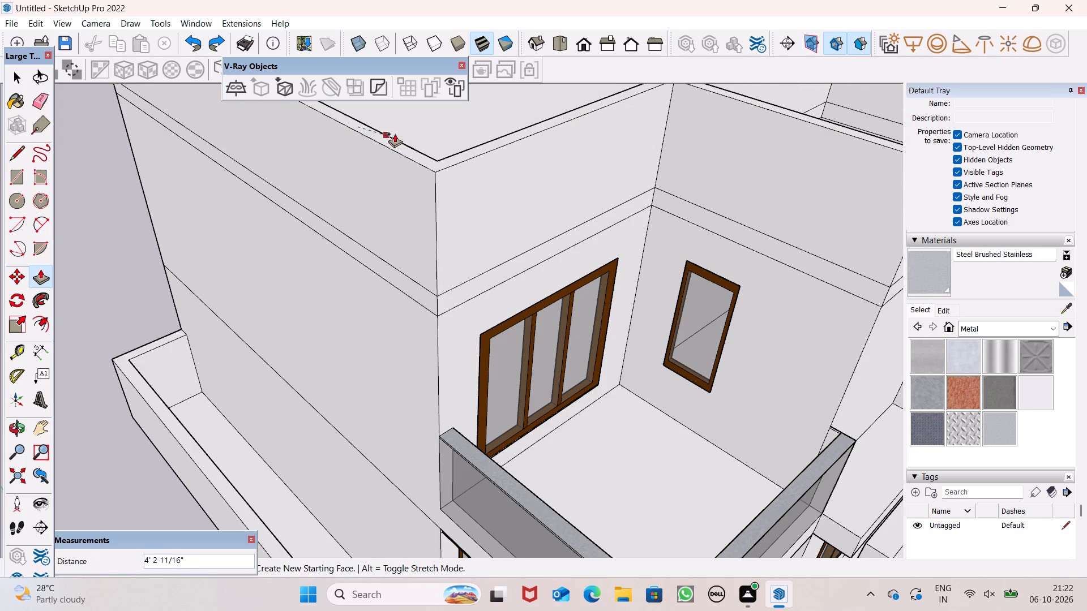
{"action": "left_click_drag", "start_coordinate": [395, 134], "coordinate": [403, 131]}
Push/Pull the narrow wall band above the balcony window outward 9' 7/8" to form a canopy over the balcony.
{"action": "scroll", "coordinate": [404, 131], "scroll_direction": "down", "scroll_amount": 2}
{"action": "scroll", "coordinate": [404, 132], "scroll_direction": "up", "scroll_amount": 1}
{"action": "scroll", "coordinate": [404, 132], "scroll_direction": "down", "scroll_amount": 7}
{"action": "scroll", "coordinate": [498, 192], "scroll_direction": "down", "scroll_amount": 6}
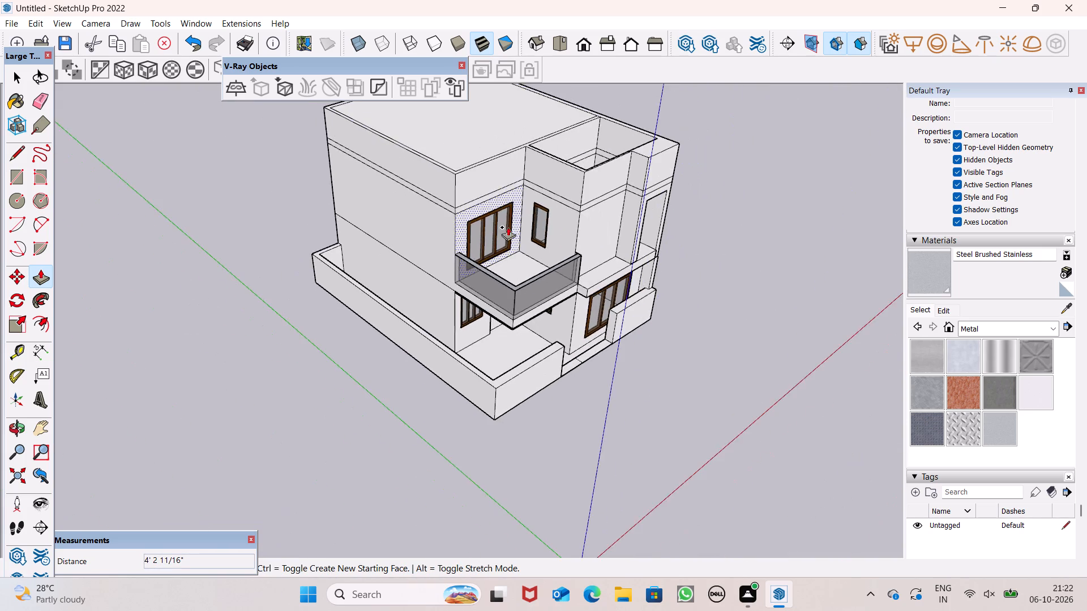
{"action": "scroll", "coordinate": [512, 234], "scroll_direction": "up", "scroll_amount": 2}
{"action": "middle_click_drag", "start_coordinate": [540, 250], "coordinate": [596, 257]}
{"action": "scroll", "coordinate": [596, 256], "scroll_direction": "up", "scroll_amount": 5}
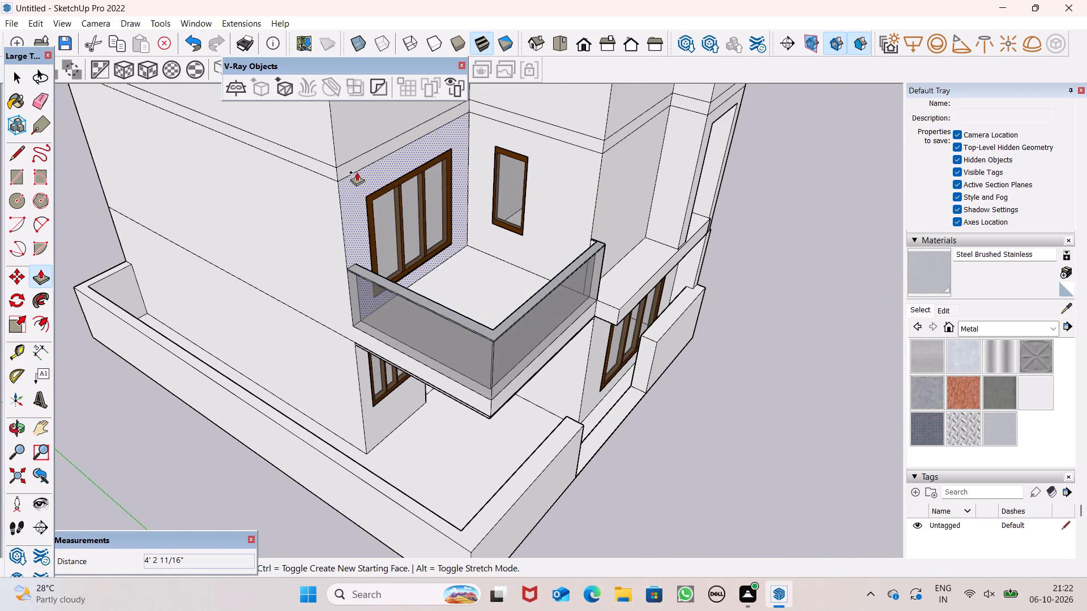
{"action": "left_click_drag", "start_coordinate": [357, 167], "coordinate": [587, 139]}
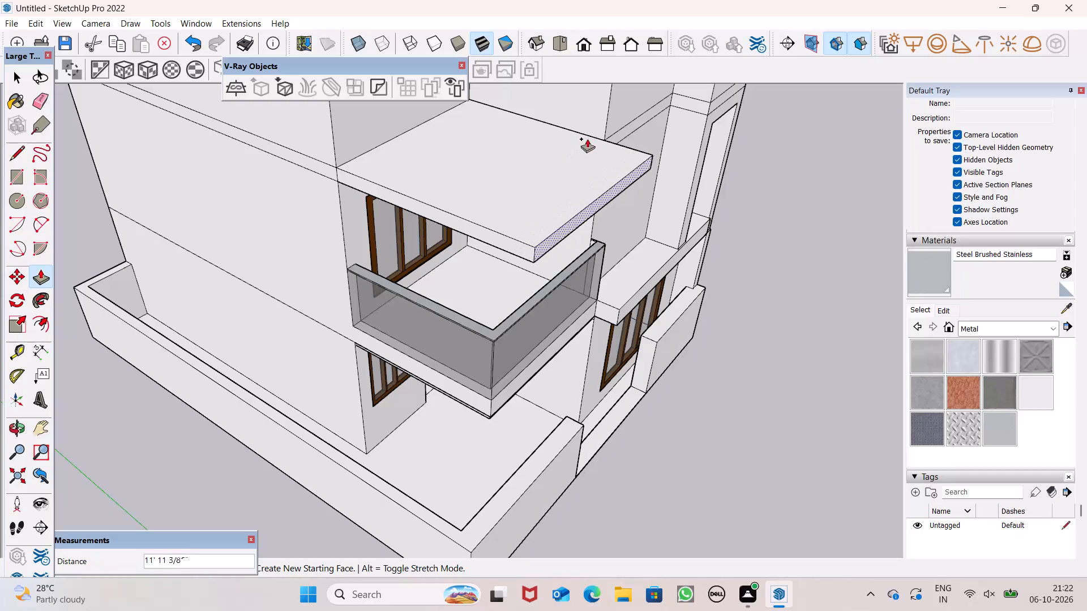
{"action": "left_click_drag", "start_coordinate": [587, 139], "coordinate": [606, 126]}
Examine the balcony canopy and the front elevation from above and from the front.
{"action": "scroll", "coordinate": [524, 155], "scroll_direction": "down", "scroll_amount": 8}
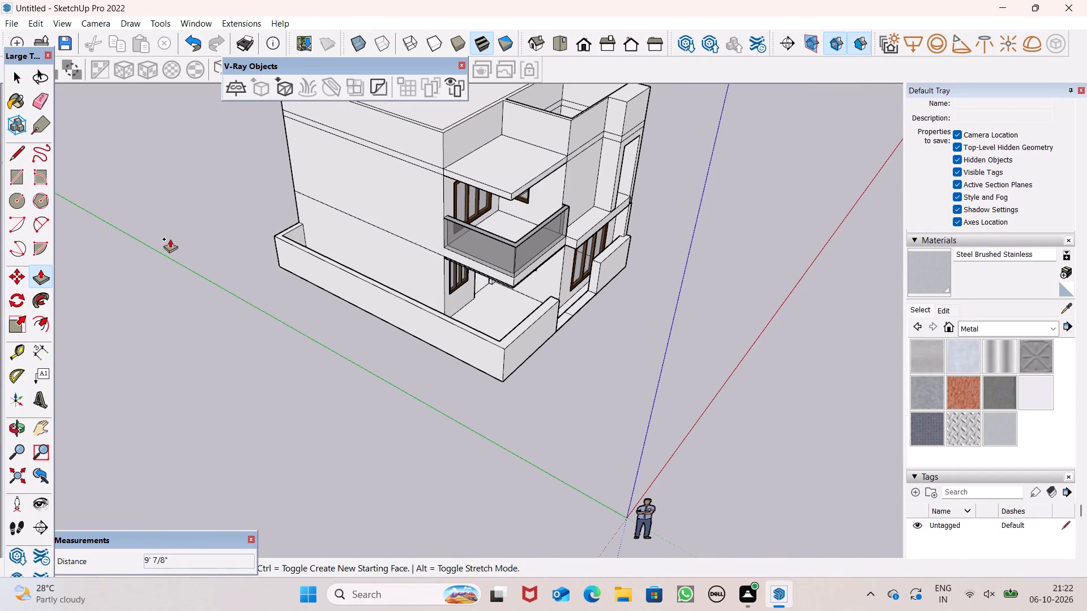
{"action": "scroll", "coordinate": [170, 239], "scroll_direction": "down", "scroll_amount": 2}
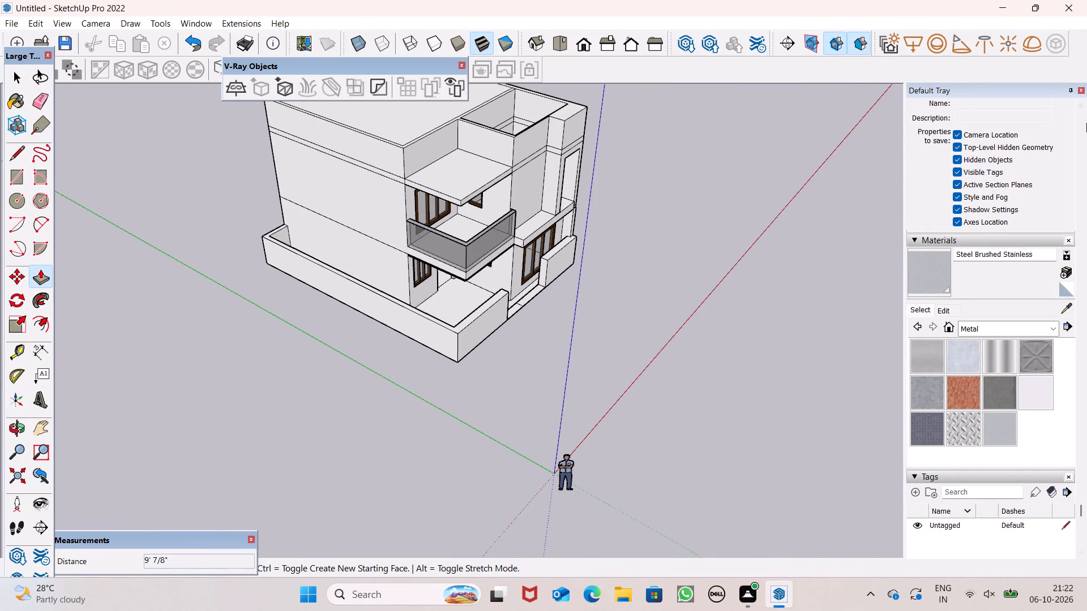
{"action": "middle_click_drag", "start_coordinate": [598, 186], "coordinate": [465, 225]}
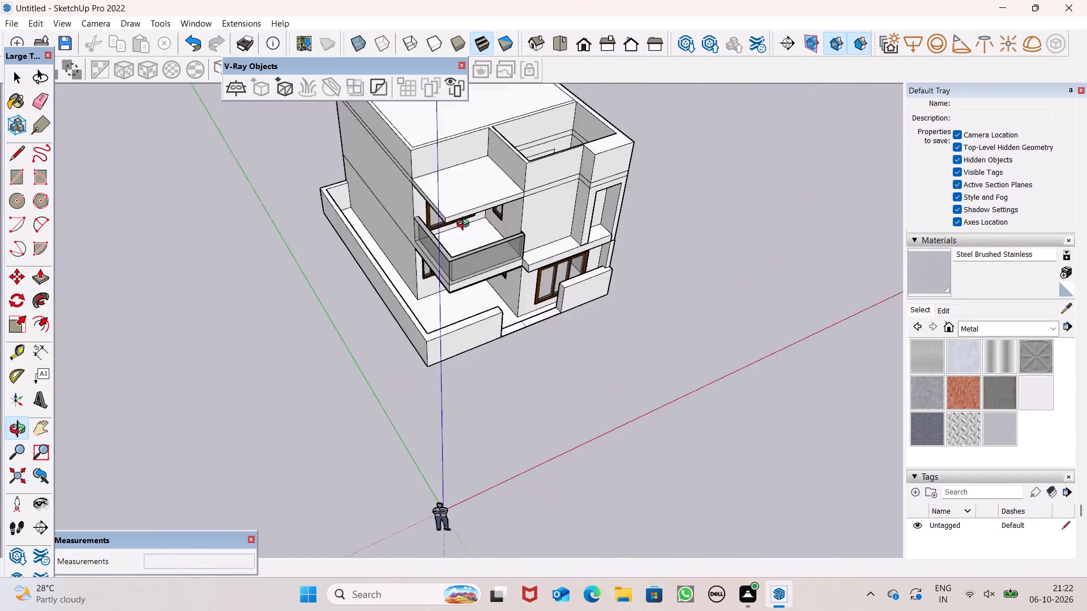
{"action": "middle_click_drag", "start_coordinate": [465, 225], "coordinate": [446, 90]}
{"action": "scroll", "coordinate": [618, 195], "scroll_direction": "up", "scroll_amount": 3}
{"action": "middle_click_drag", "start_coordinate": [564, 191], "coordinate": [465, 148]}
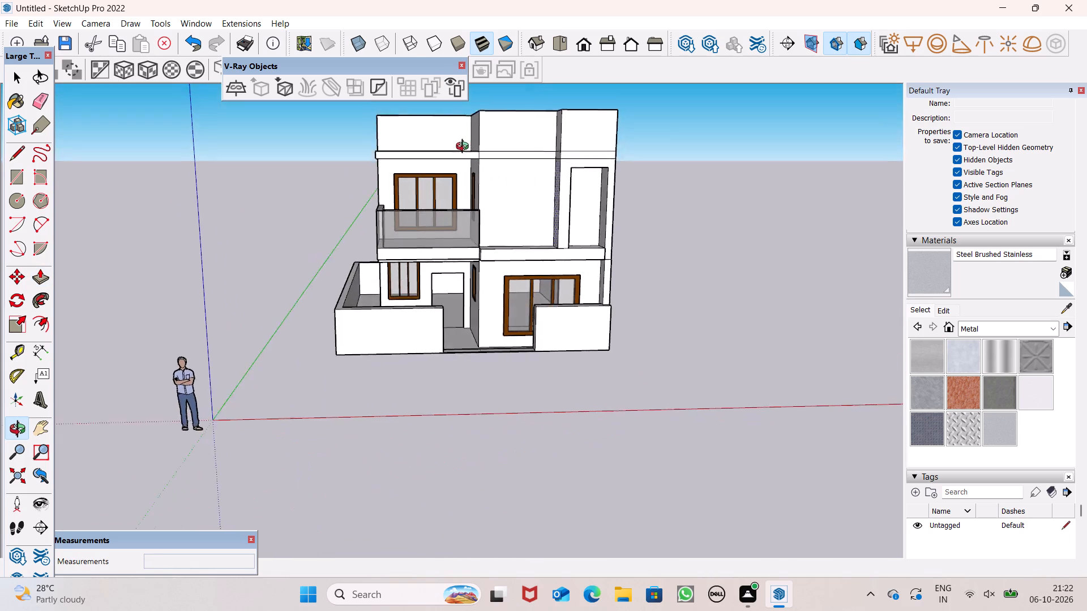
{"action": "middle_click_drag", "start_coordinate": [465, 148], "coordinate": [455, 140]}
{"action": "scroll", "coordinate": [447, 136], "scroll_direction": "up", "scroll_amount": 1}
{"action": "scroll", "coordinate": [513, 165], "scroll_direction": "up", "scroll_amount": 3}
{"action": "scroll", "coordinate": [523, 187], "scroll_direction": "down", "scroll_amount": 1}
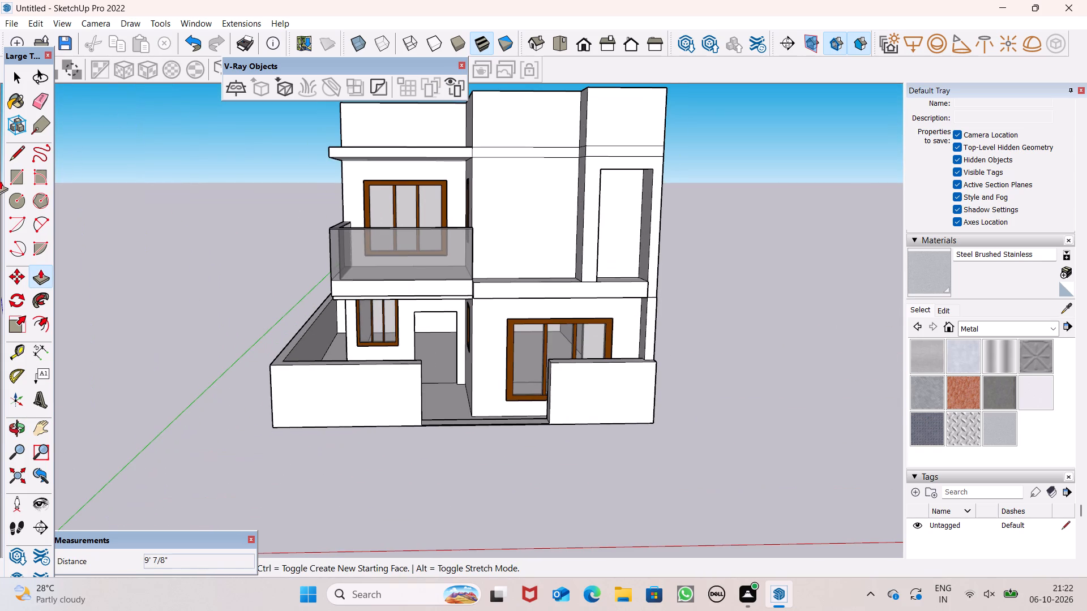
Erase the short vertical edge where the balcony canopy's front face meets the band on the adjoining front wall.
{"action": "left_click", "coordinate": [19, 177]}
{"action": "scroll", "coordinate": [470, 157], "scroll_direction": "up", "scroll_amount": 1}
{"action": "middle_click_drag", "start_coordinate": [481, 172], "coordinate": [498, 219]}
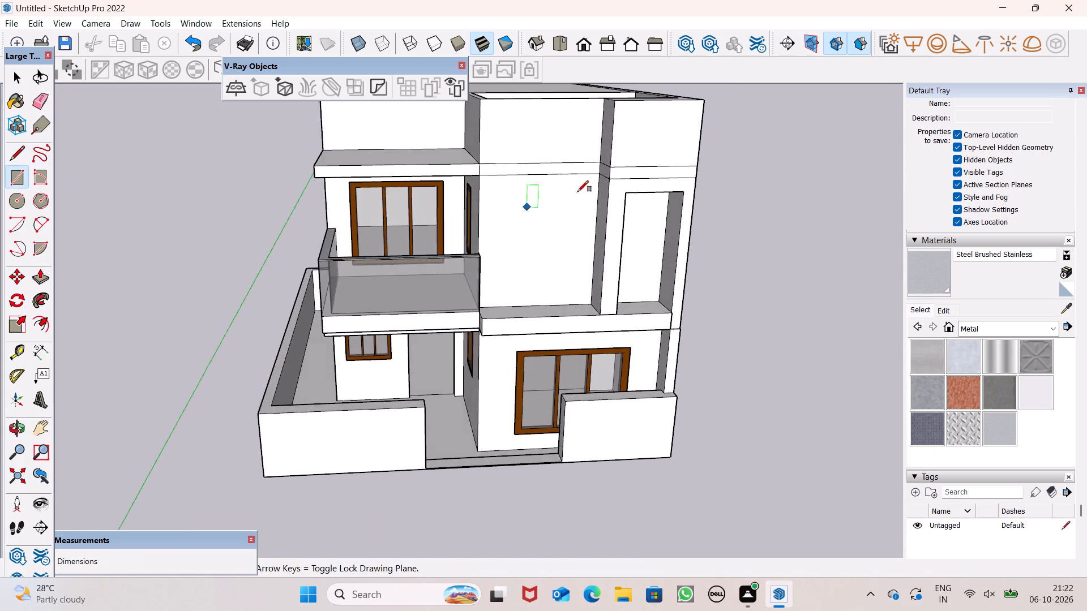
{"action": "scroll", "coordinate": [591, 172], "scroll_direction": "up", "scroll_amount": 3}
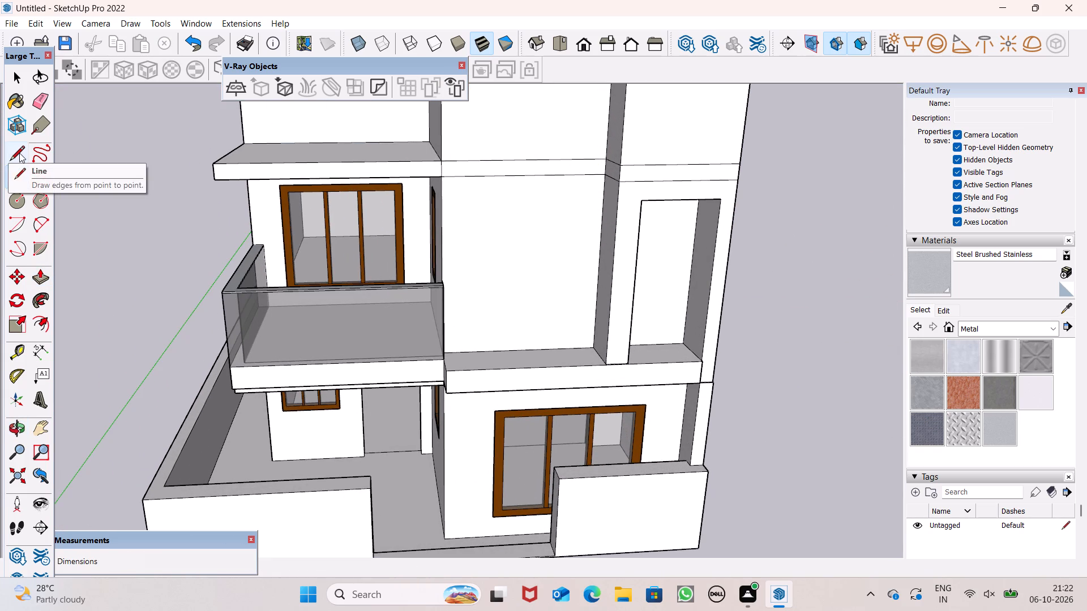
{"action": "left_click", "coordinate": [34, 100]}
{"action": "scroll", "coordinate": [376, 159], "scroll_direction": "up", "scroll_amount": 5}
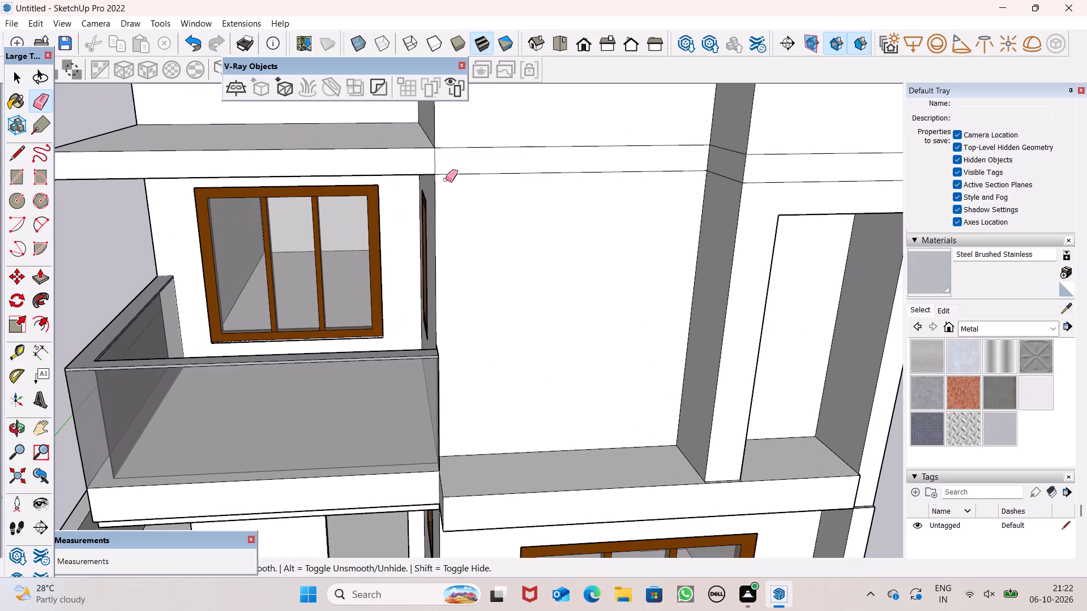
{"action": "left_click", "coordinate": [432, 161]}
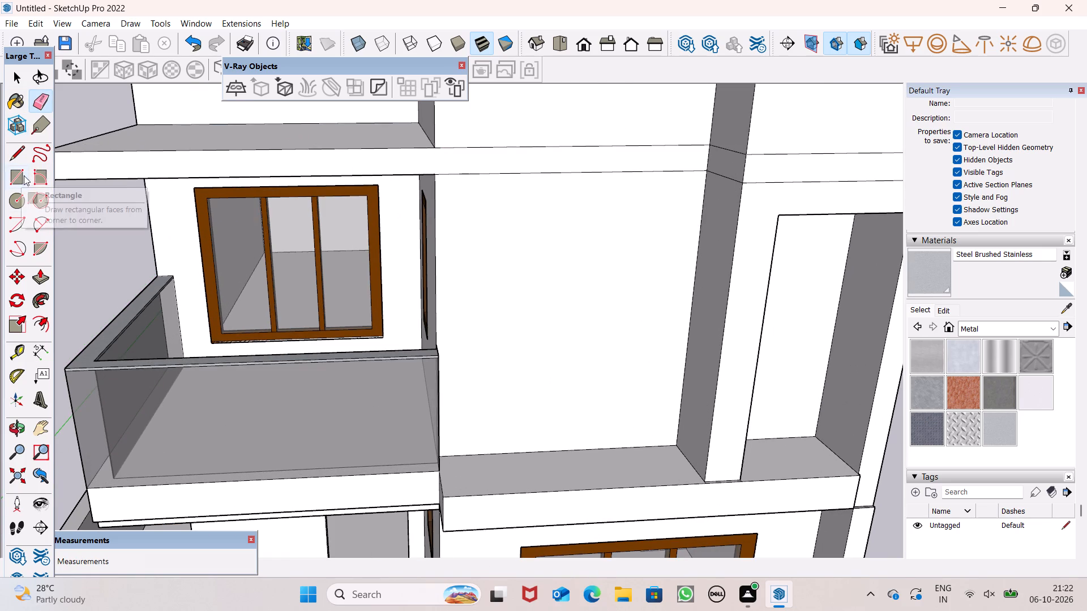
Draw a small full-height rectangle on the narrow front wall band, just beside the balcony canopy's end.
{"action": "left_click", "coordinate": [16, 179]}
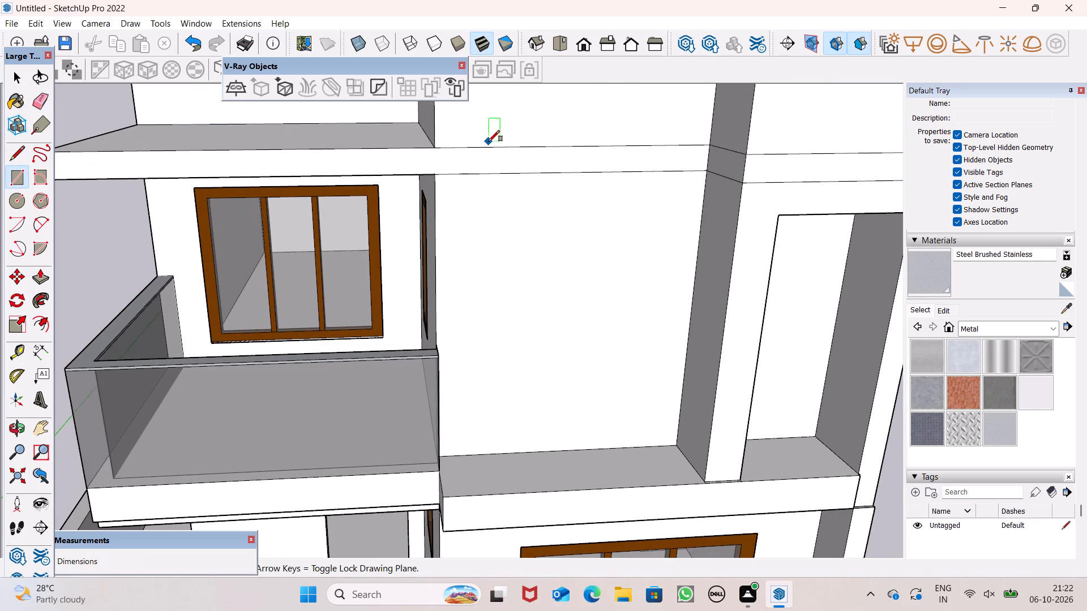
{"action": "scroll", "coordinate": [498, 142], "scroll_direction": "down", "scroll_amount": 1}
{"action": "scroll", "coordinate": [586, 195], "scroll_direction": "up", "scroll_amount": 2}
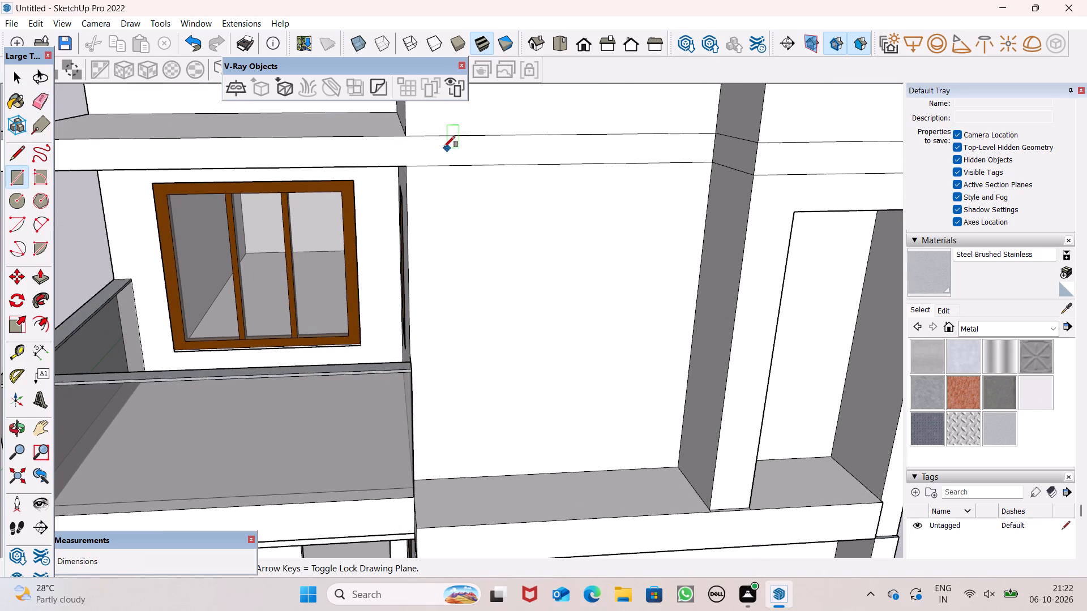
{"action": "left_click", "coordinate": [437, 138]}
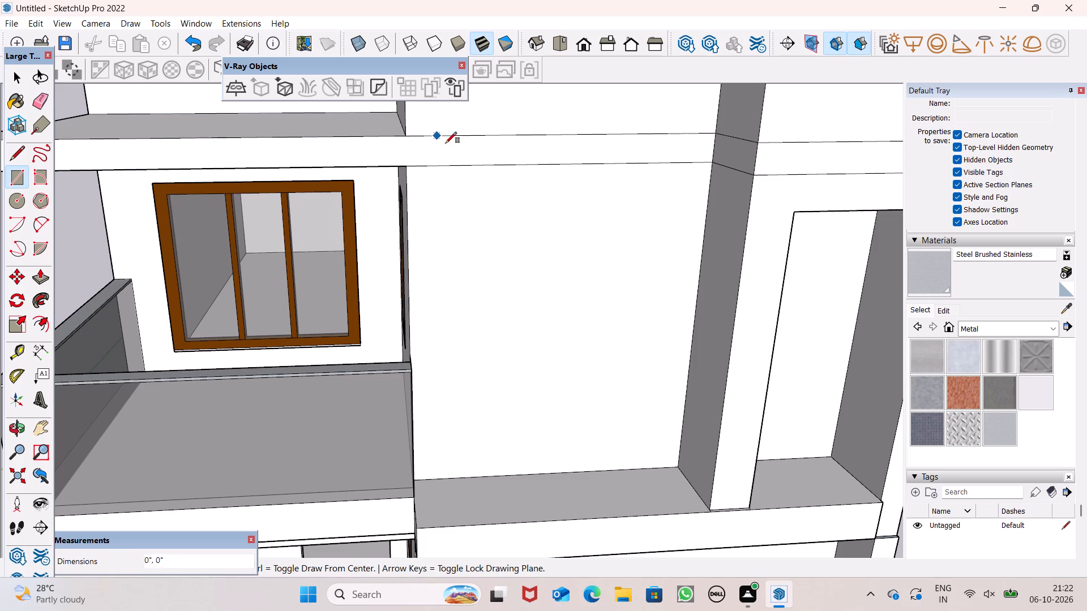
{"action": "left_click", "coordinate": [466, 166]}
{"action": "key", "text": "space"}
Push/Pull the small band rectangle outward 4' 10 1/16" as a projecting beam beside the canopy.
{"action": "scroll", "coordinate": [549, 145], "scroll_direction": "down", "scroll_amount": 5}
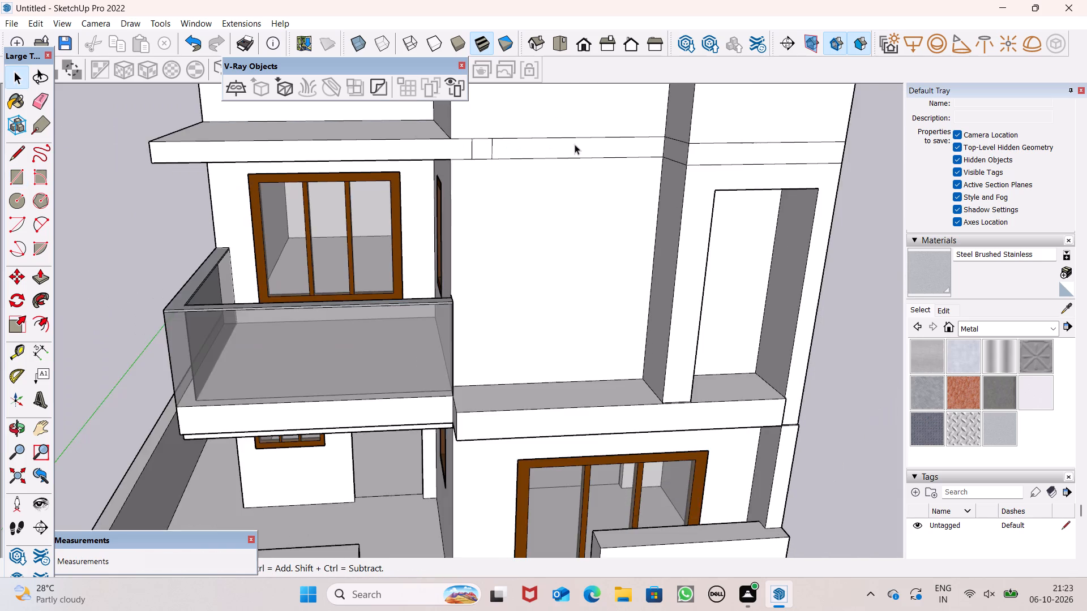
{"action": "scroll", "coordinate": [576, 144], "scroll_direction": "down", "scroll_amount": 3}
{"action": "middle_click_drag", "start_coordinate": [589, 192], "coordinate": [602, 226]}
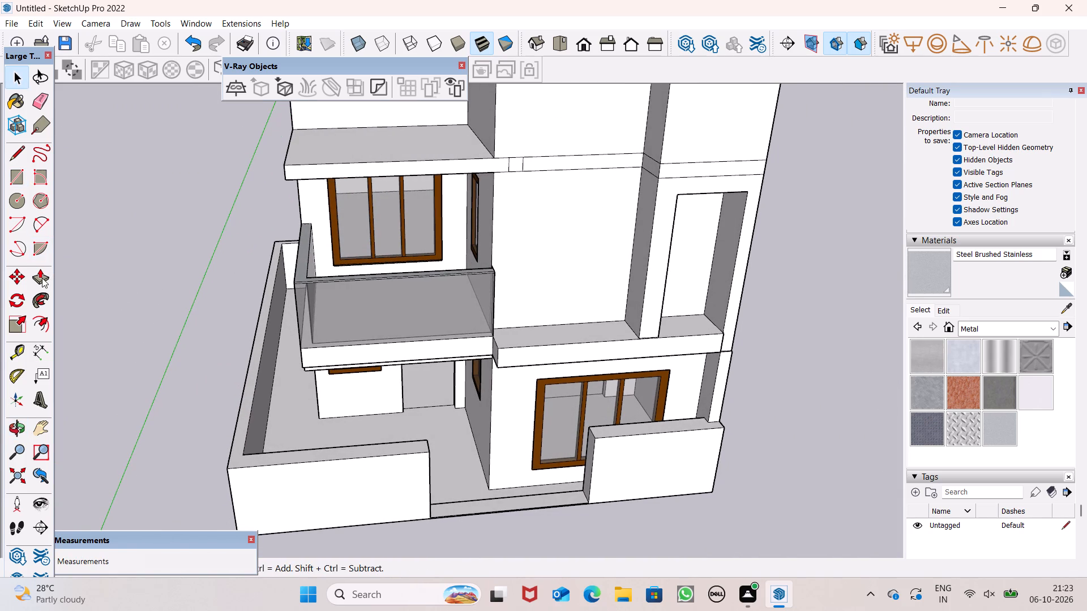
{"action": "left_click_drag", "start_coordinate": [42, 278], "coordinate": [49, 273]}
{"action": "left_click_drag", "start_coordinate": [518, 163], "coordinate": [524, 178]}
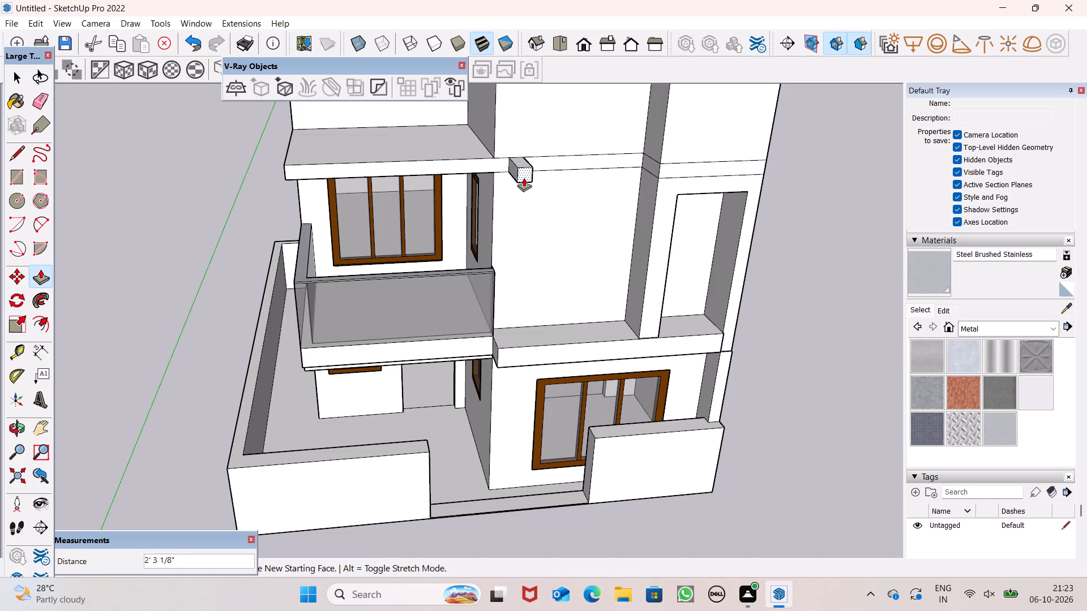
{"action": "left_click_drag", "start_coordinate": [524, 178], "coordinate": [523, 201]}
{"action": "scroll", "coordinate": [613, 233], "scroll_direction": "down", "scroll_amount": 2}
{"action": "middle_click_drag", "start_coordinate": [610, 276], "coordinate": [610, 277]}
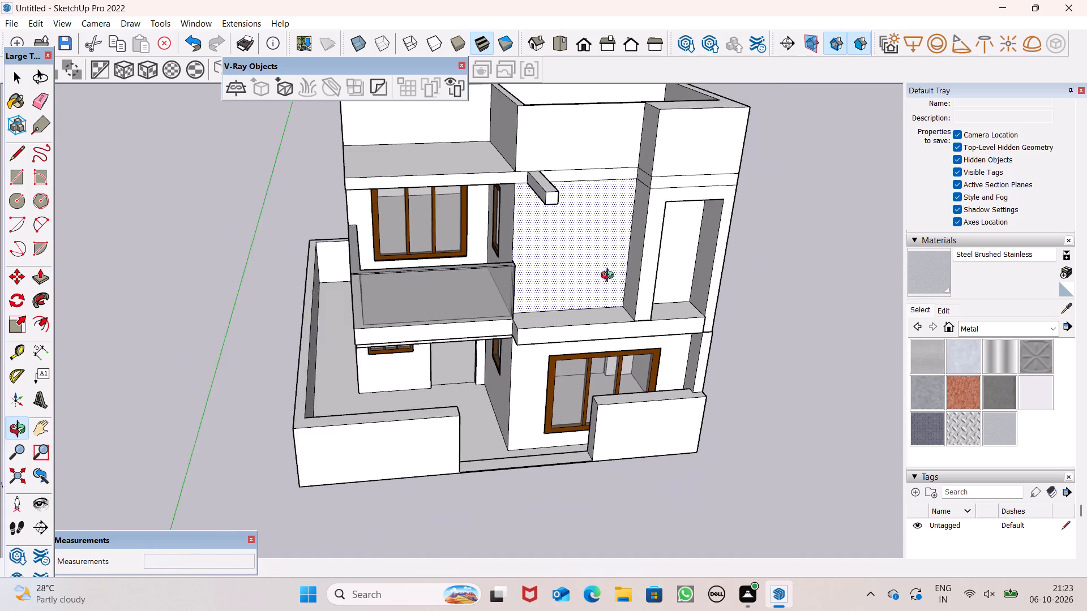
{"action": "middle_click_drag", "start_coordinate": [610, 277], "coordinate": [786, 161]}
{"action": "scroll", "coordinate": [574, 209], "scroll_direction": "up", "scroll_amount": 2}
{"action": "middle_click_drag", "start_coordinate": [615, 236], "coordinate": [795, 321]}
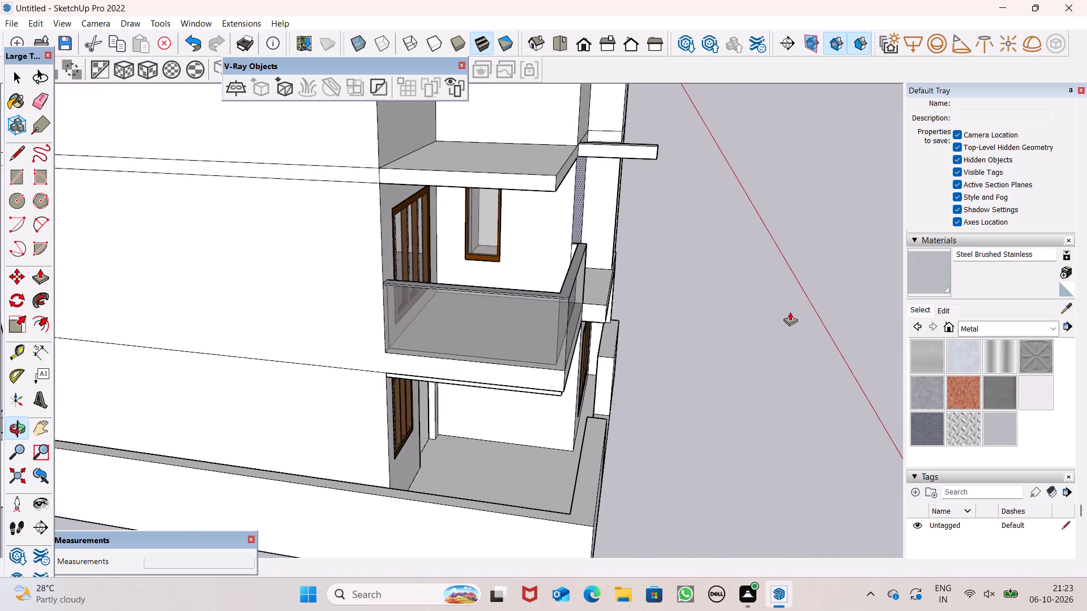
{"action": "scroll", "coordinate": [683, 163], "scroll_direction": "down", "scroll_amount": 1}
{"action": "scroll", "coordinate": [683, 163], "scroll_direction": "up", "scroll_amount": 4}
{"action": "middle_click_drag", "start_coordinate": [683, 162], "coordinate": [543, 241]}
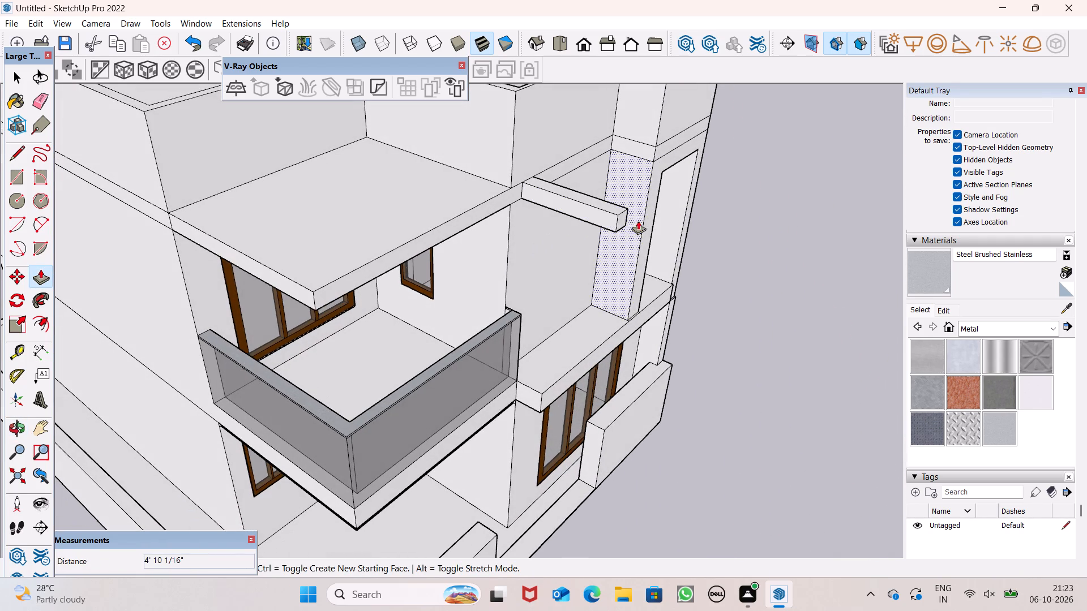
Push the projecting beam's end face back 2' 4" to line up with the front of the ledge below.
{"action": "left_click_drag", "start_coordinate": [624, 218], "coordinate": [544, 315]}
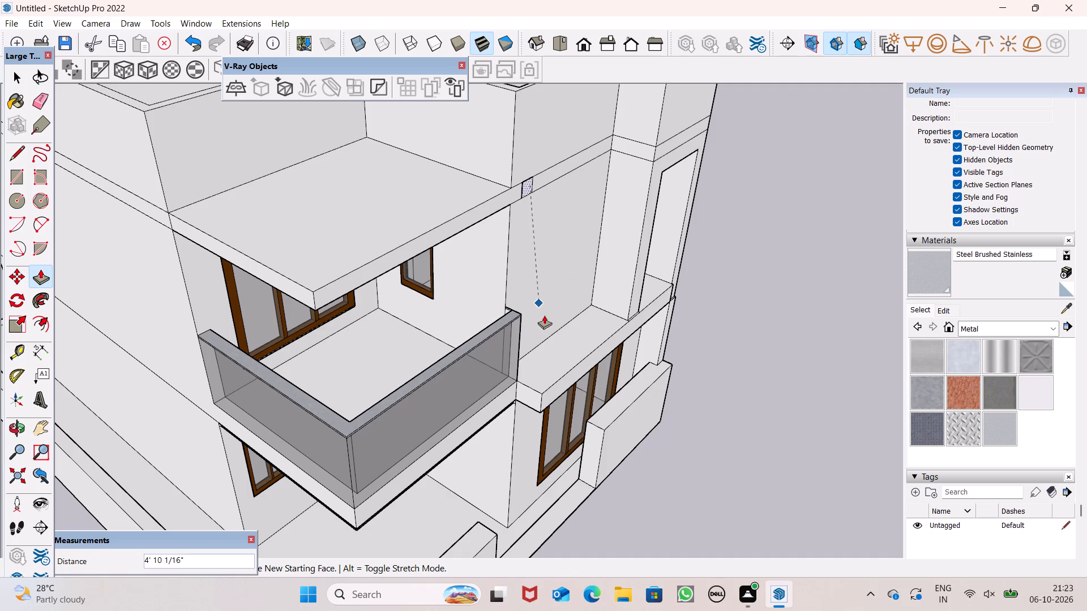
{"action": "left_click_drag", "start_coordinate": [544, 315], "coordinate": [550, 389]}
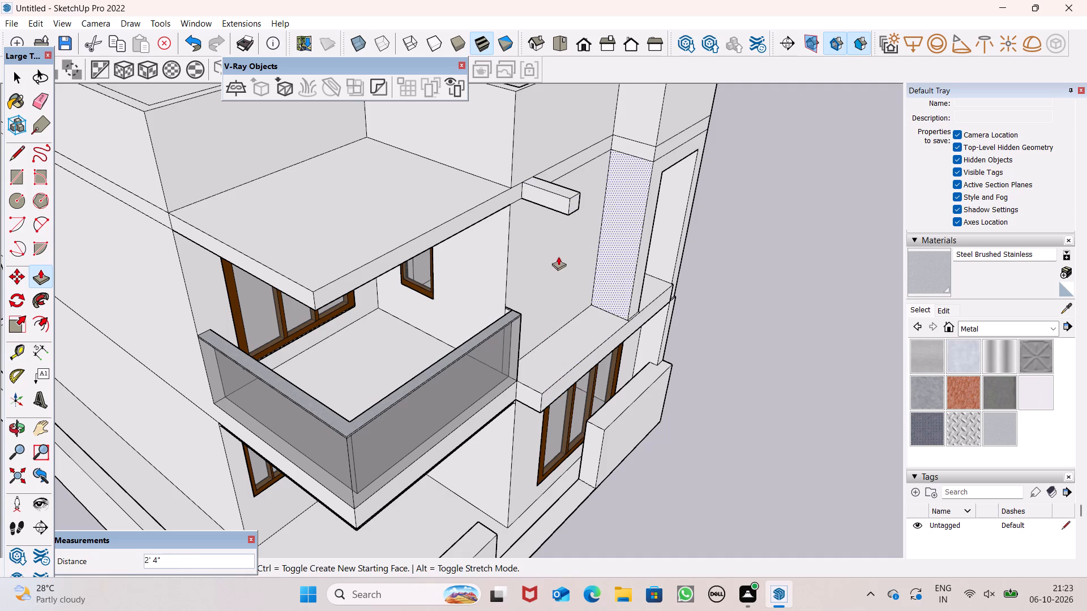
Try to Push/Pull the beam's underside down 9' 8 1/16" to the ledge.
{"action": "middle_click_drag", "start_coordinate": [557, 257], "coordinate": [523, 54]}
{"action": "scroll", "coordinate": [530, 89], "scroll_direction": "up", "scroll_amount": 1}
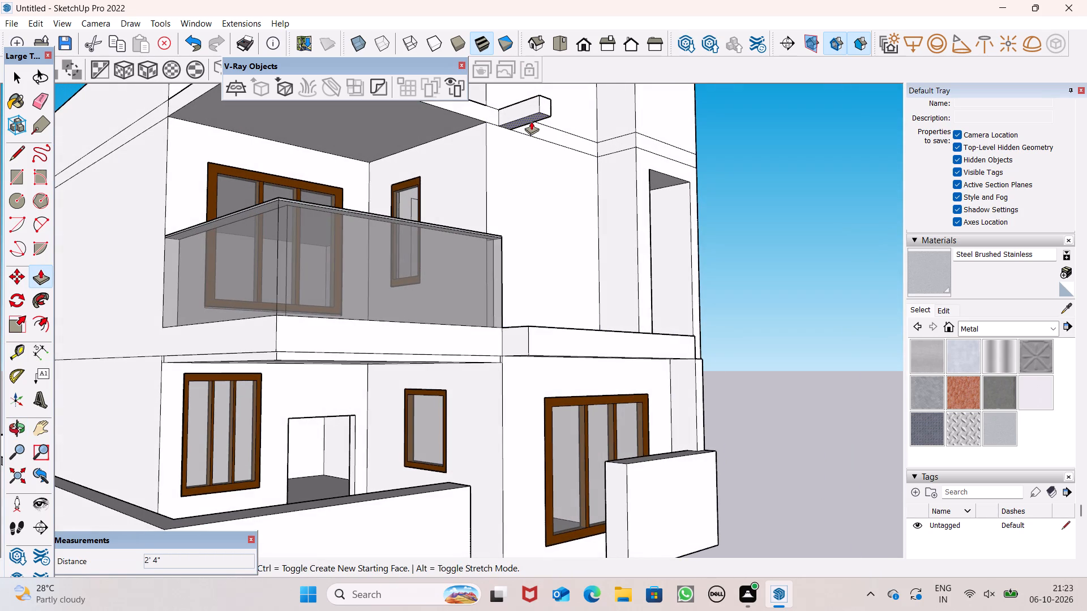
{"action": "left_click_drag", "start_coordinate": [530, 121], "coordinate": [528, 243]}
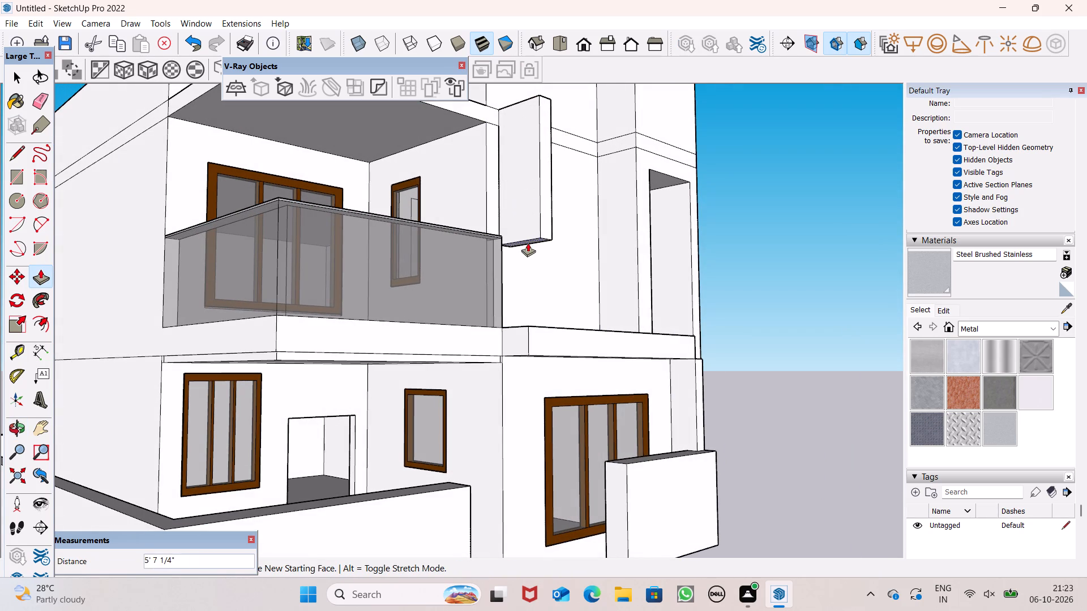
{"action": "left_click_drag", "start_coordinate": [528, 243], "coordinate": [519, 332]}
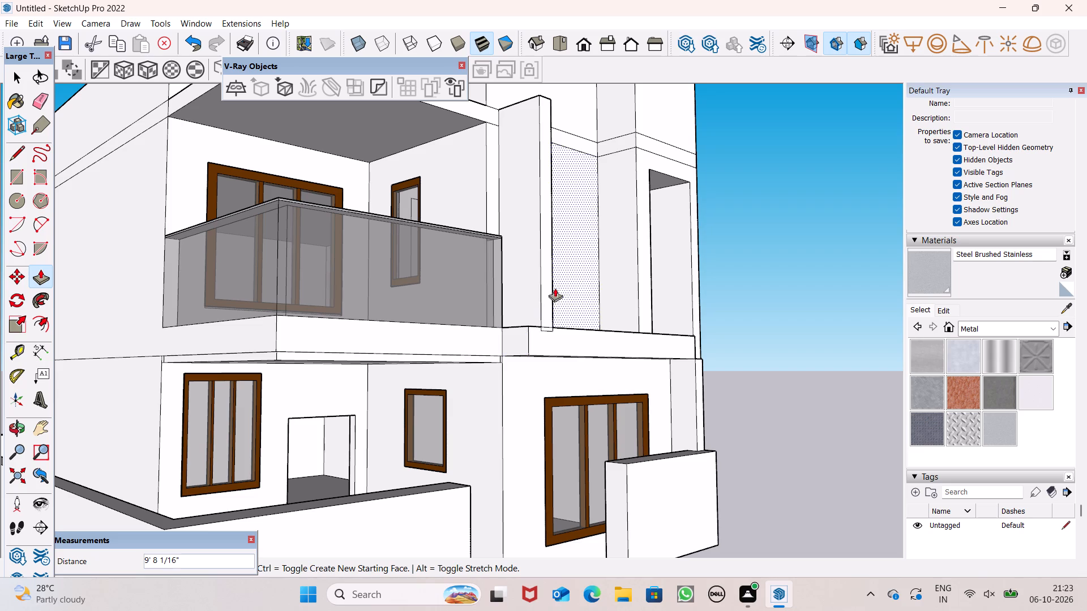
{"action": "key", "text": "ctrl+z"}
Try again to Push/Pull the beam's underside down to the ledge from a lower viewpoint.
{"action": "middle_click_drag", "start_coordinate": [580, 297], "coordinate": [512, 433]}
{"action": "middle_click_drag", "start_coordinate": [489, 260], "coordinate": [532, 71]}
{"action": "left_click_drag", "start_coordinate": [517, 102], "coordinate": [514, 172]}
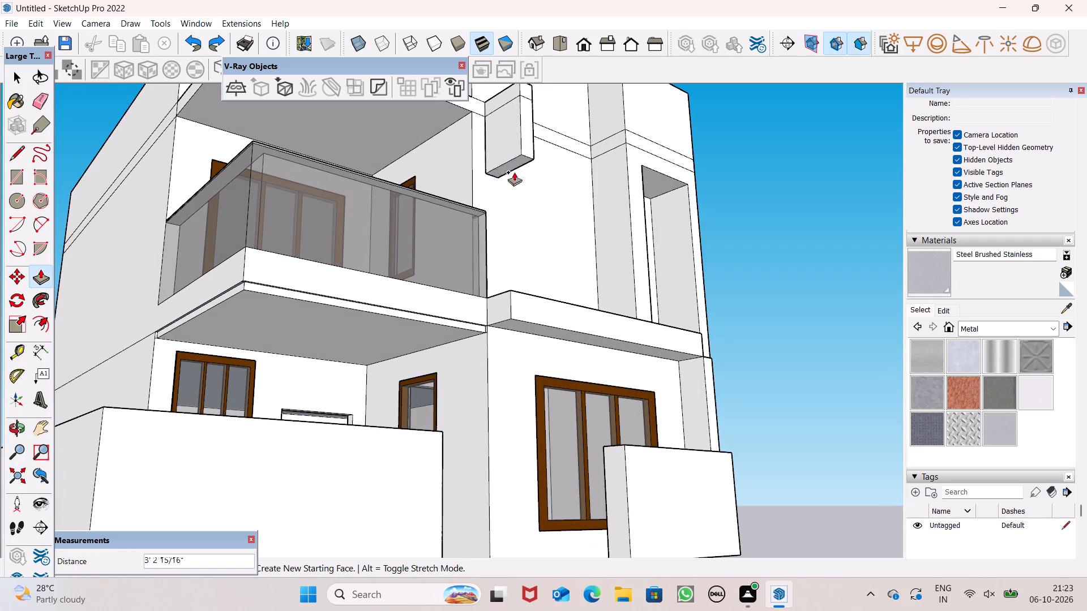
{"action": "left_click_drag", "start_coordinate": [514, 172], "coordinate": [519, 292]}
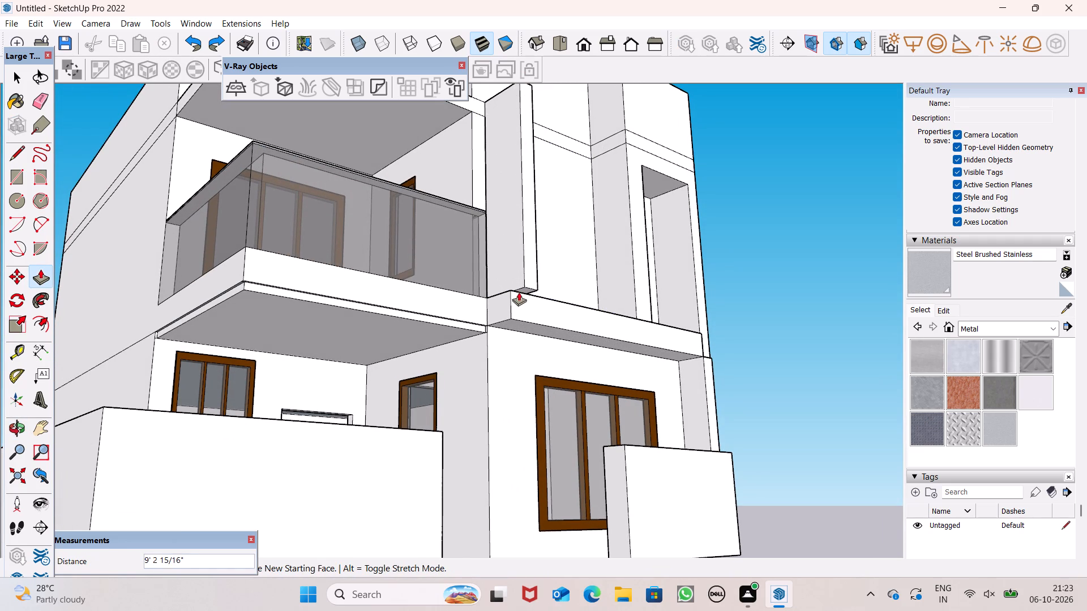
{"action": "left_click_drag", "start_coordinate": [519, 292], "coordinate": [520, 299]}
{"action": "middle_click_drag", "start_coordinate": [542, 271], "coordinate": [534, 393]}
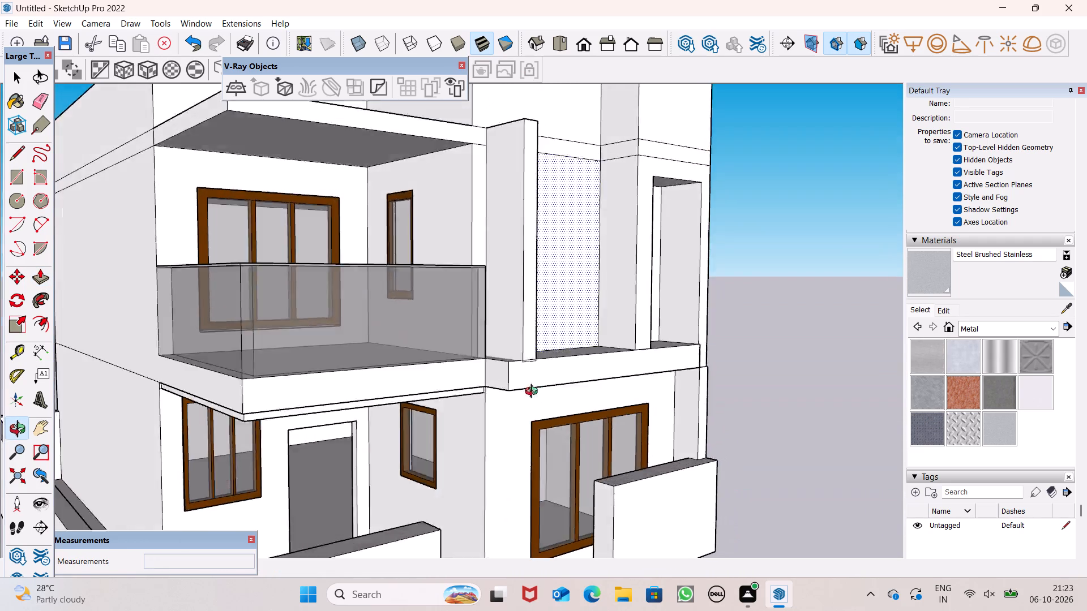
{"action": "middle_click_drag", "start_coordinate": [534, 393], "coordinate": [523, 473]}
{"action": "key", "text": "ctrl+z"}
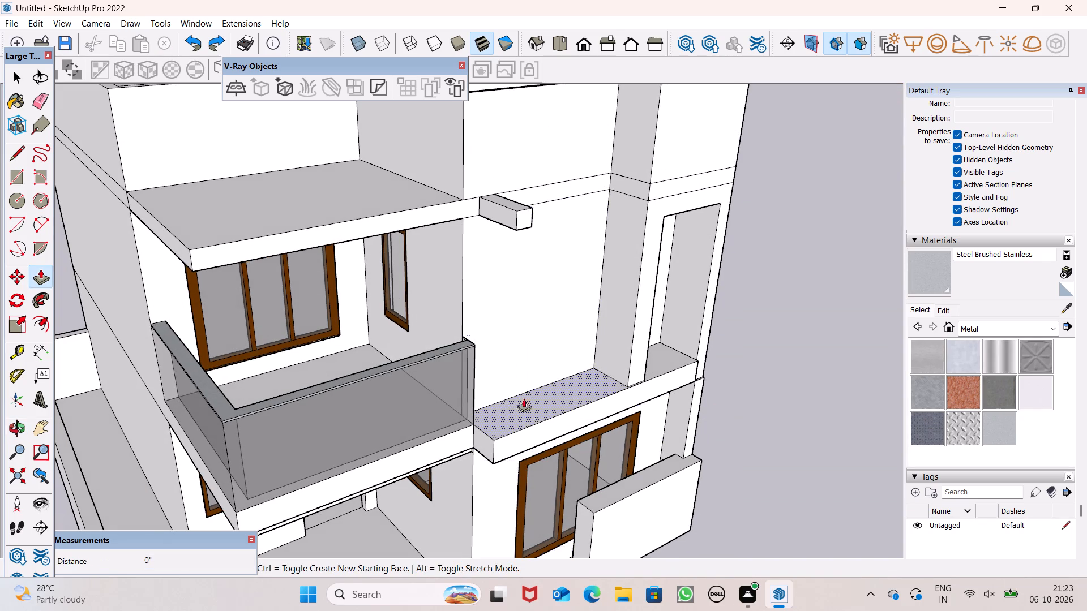
Push/Pull the beam's balcony-side face 9 13/16" sideways to the front wall's corner by the canopy.
{"action": "double_click", "coordinate": [487, 212]}
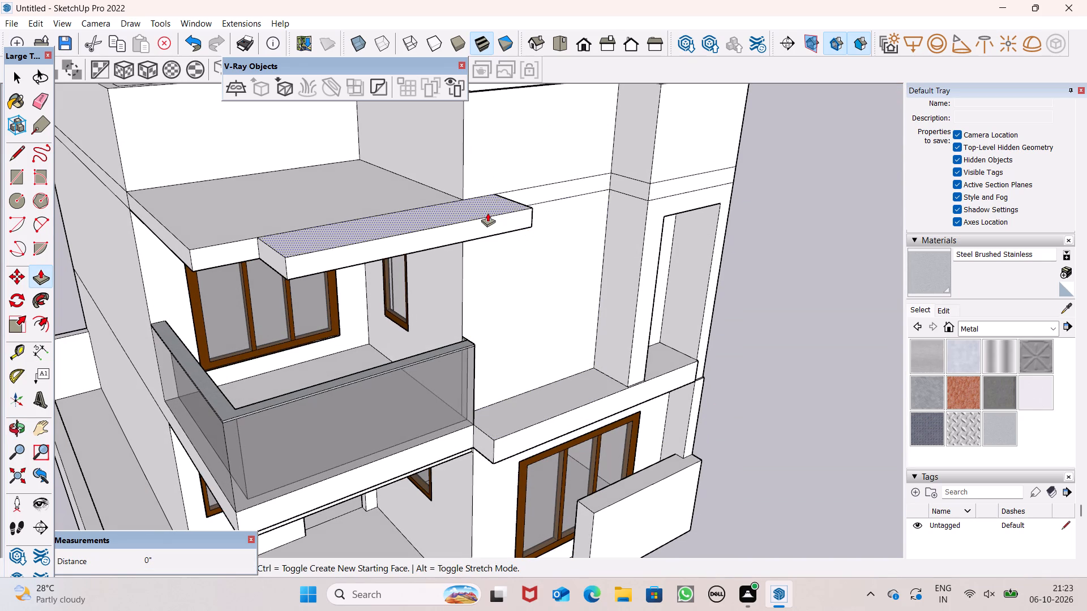
{"action": "key", "text": "ctrl+z"}
{"action": "left_click_drag", "start_coordinate": [499, 213], "coordinate": [499, 217]}
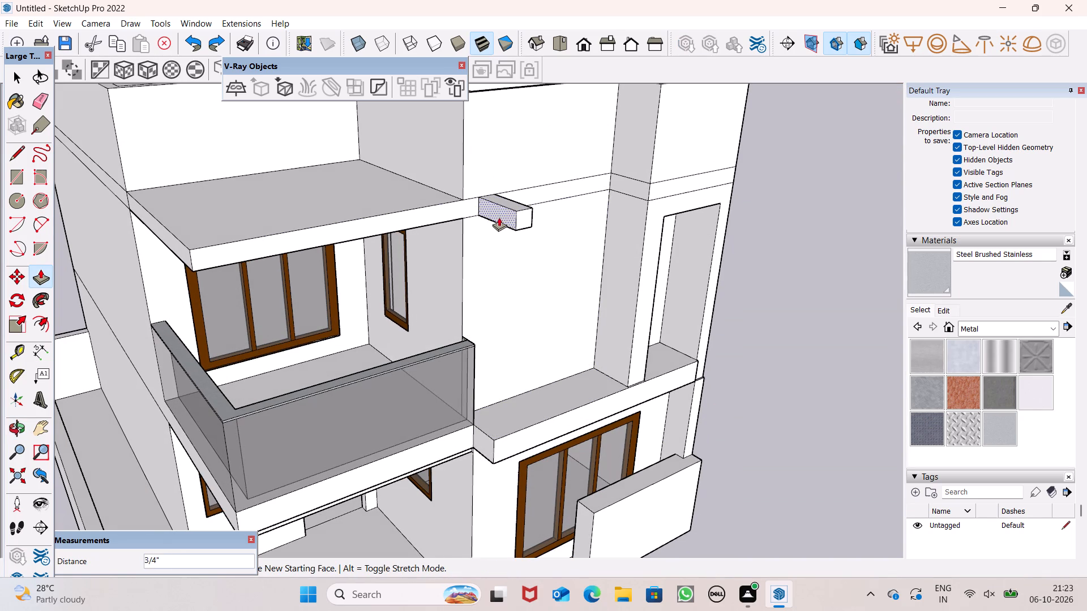
{"action": "left_click_drag", "start_coordinate": [499, 217], "coordinate": [483, 221]}
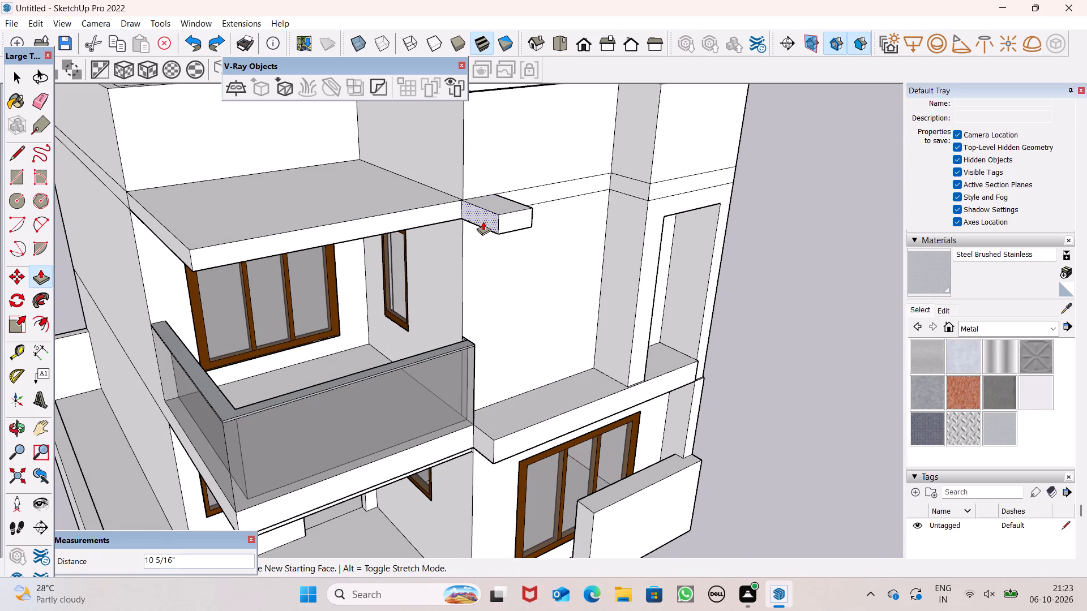
{"action": "left_click_drag", "start_coordinate": [483, 221], "coordinate": [461, 240]}
Push/Pull the widened beam's underside down 9' 3 1/8" plus a further 2 15/16" to the ledge, forming a vertical fin.
{"action": "middle_click_drag", "start_coordinate": [533, 308], "coordinate": [505, 109]}
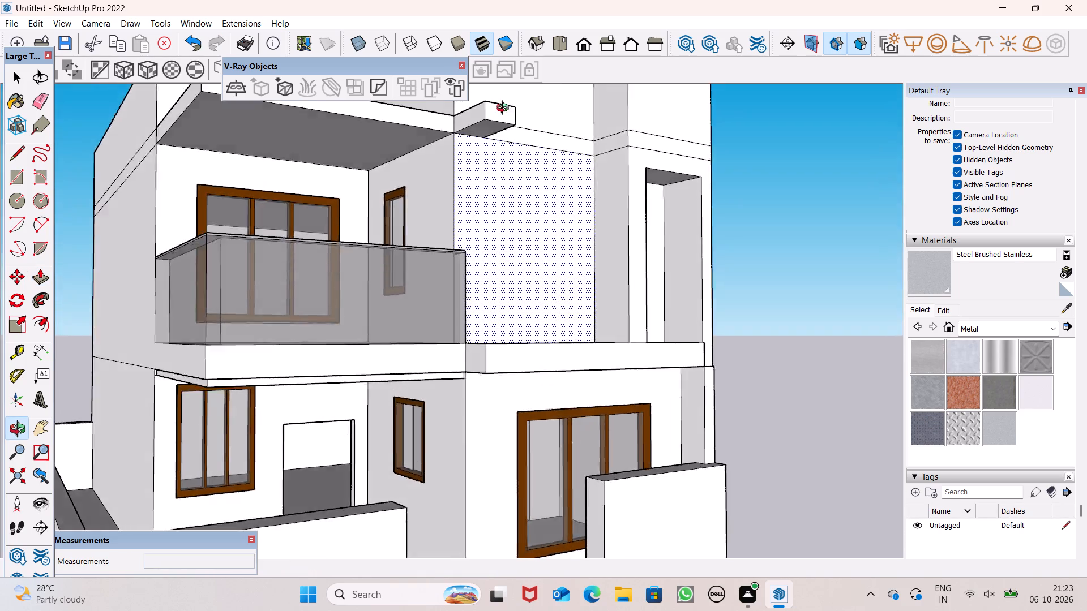
{"action": "middle_click_drag", "start_coordinate": [505, 109], "coordinate": [472, 151]}
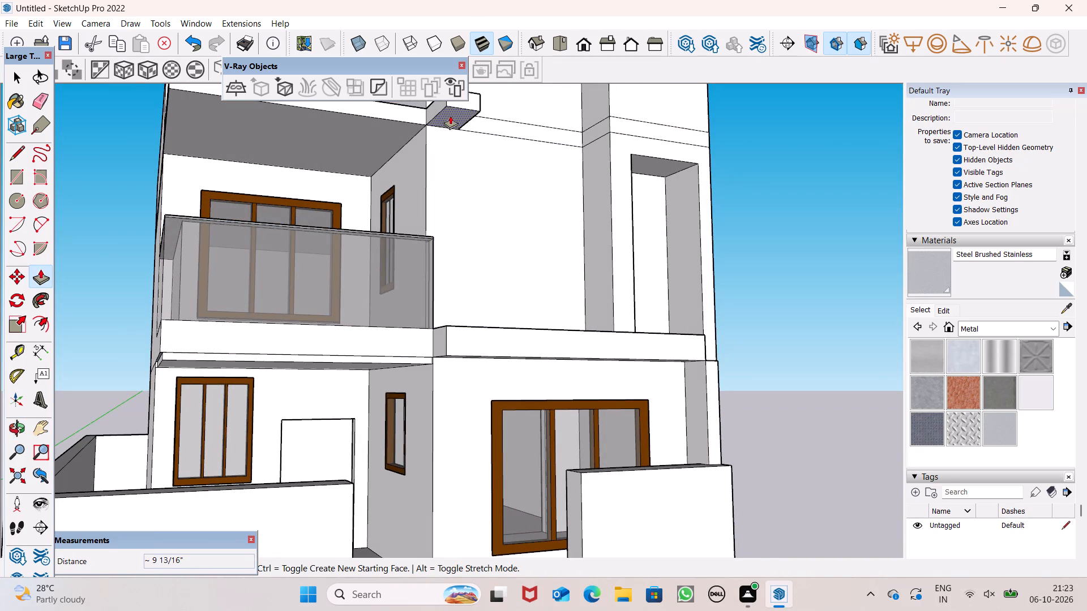
{"action": "left_click_drag", "start_coordinate": [452, 114], "coordinate": [477, 326]}
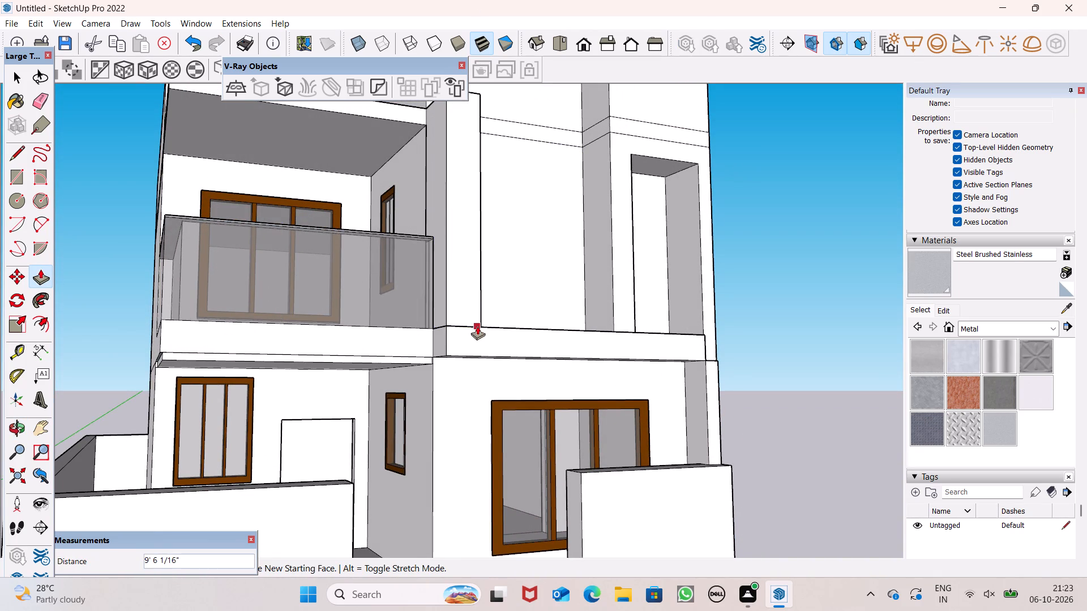
{"action": "left_click_drag", "start_coordinate": [477, 326], "coordinate": [477, 322]}
{"action": "scroll", "coordinate": [457, 298], "scroll_direction": "up", "scroll_amount": 9}
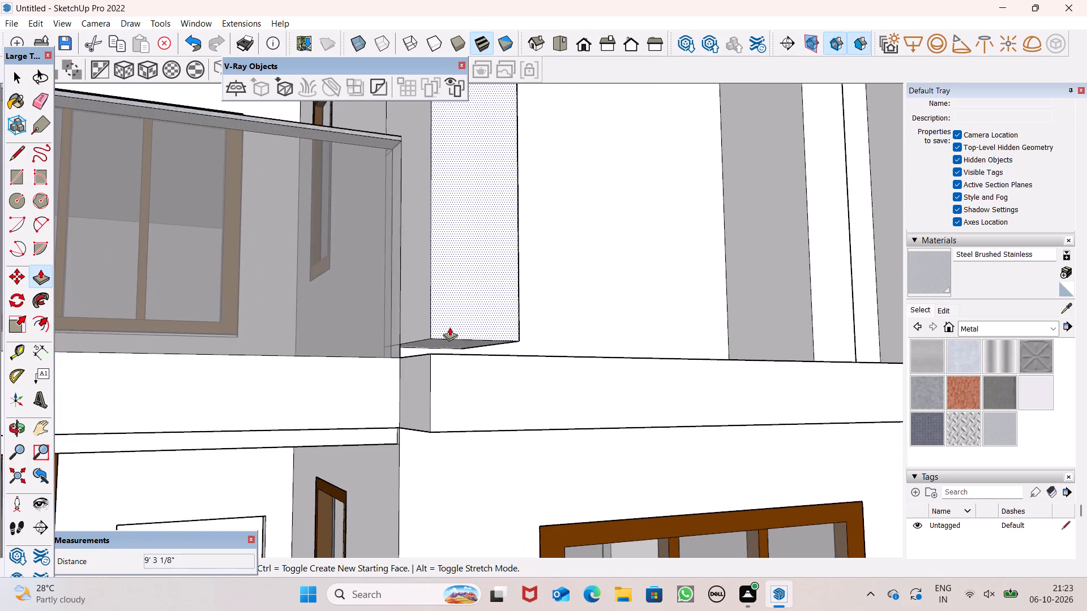
{"action": "scroll", "coordinate": [450, 327], "scroll_direction": "up", "scroll_amount": 2}
{"action": "left_click_drag", "start_coordinate": [463, 345], "coordinate": [468, 354]}
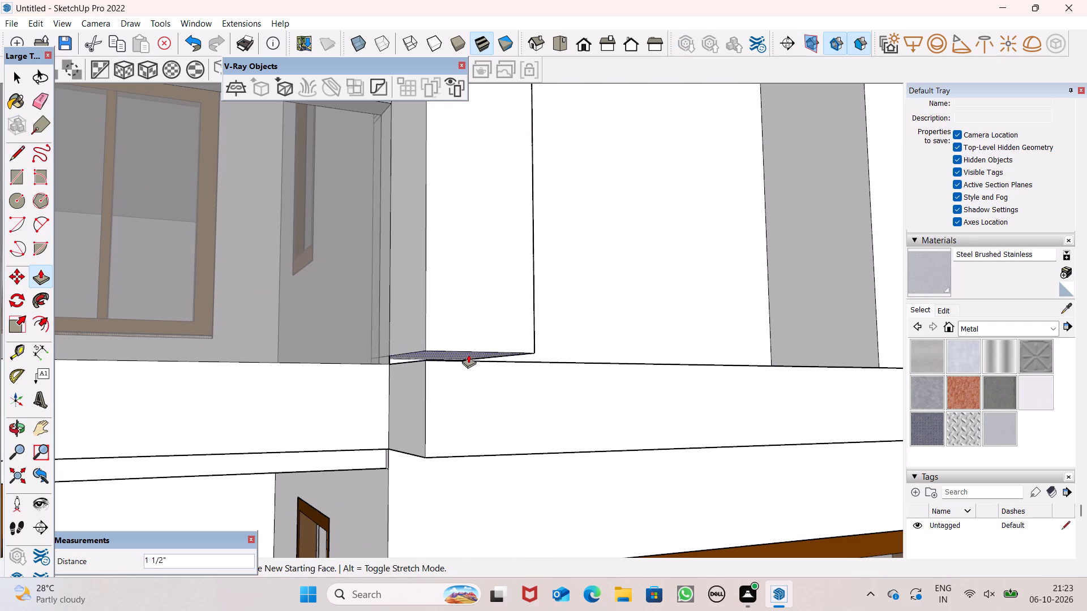
{"action": "left_click_drag", "start_coordinate": [468, 354], "coordinate": [469, 362]}
Push the fin's side face away from the balcony inward about 8 1/2" to make the fin thinner.
{"action": "scroll", "coordinate": [503, 327], "scroll_direction": "down", "scroll_amount": 12}
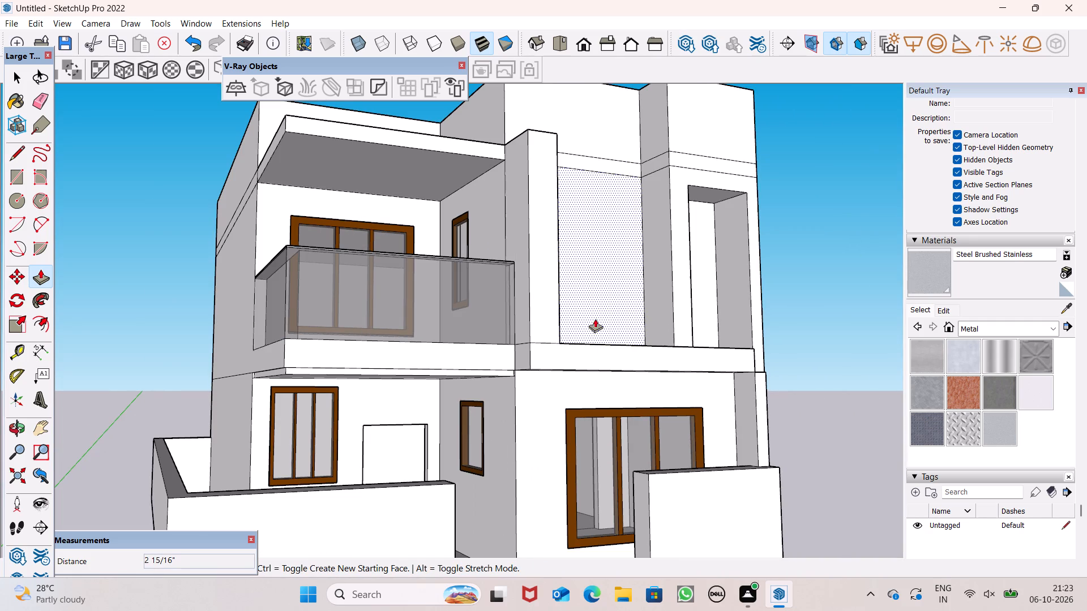
{"action": "scroll", "coordinate": [642, 268], "scroll_direction": "down", "scroll_amount": 2}
{"action": "middle_click_drag", "start_coordinate": [640, 240], "coordinate": [536, 352]}
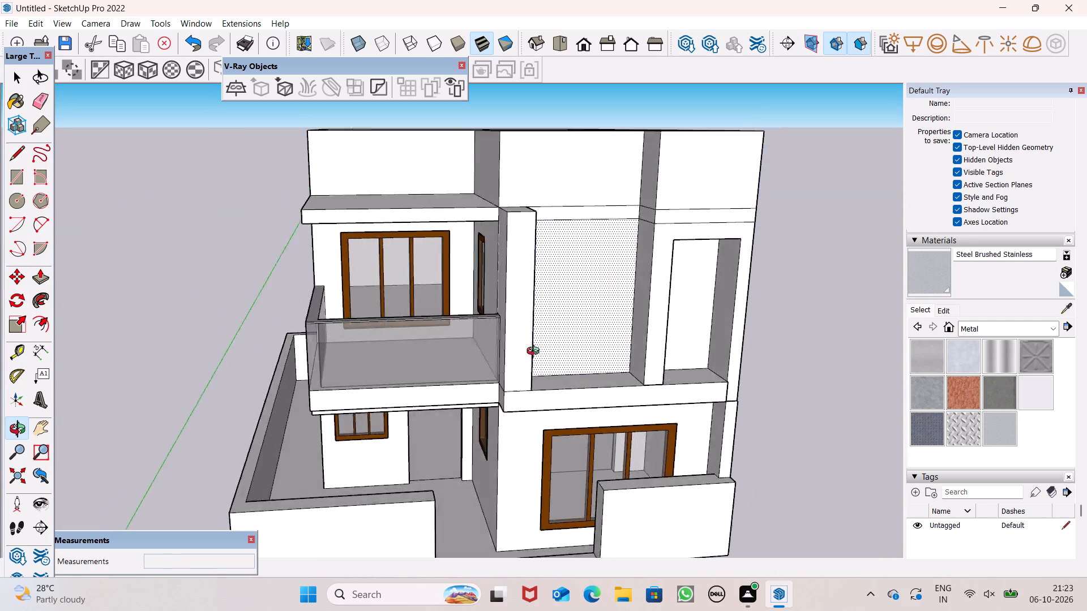
{"action": "middle_click_drag", "start_coordinate": [536, 352], "coordinate": [380, 364]}
{"action": "scroll", "coordinate": [404, 329], "scroll_direction": "up", "scroll_amount": 4}
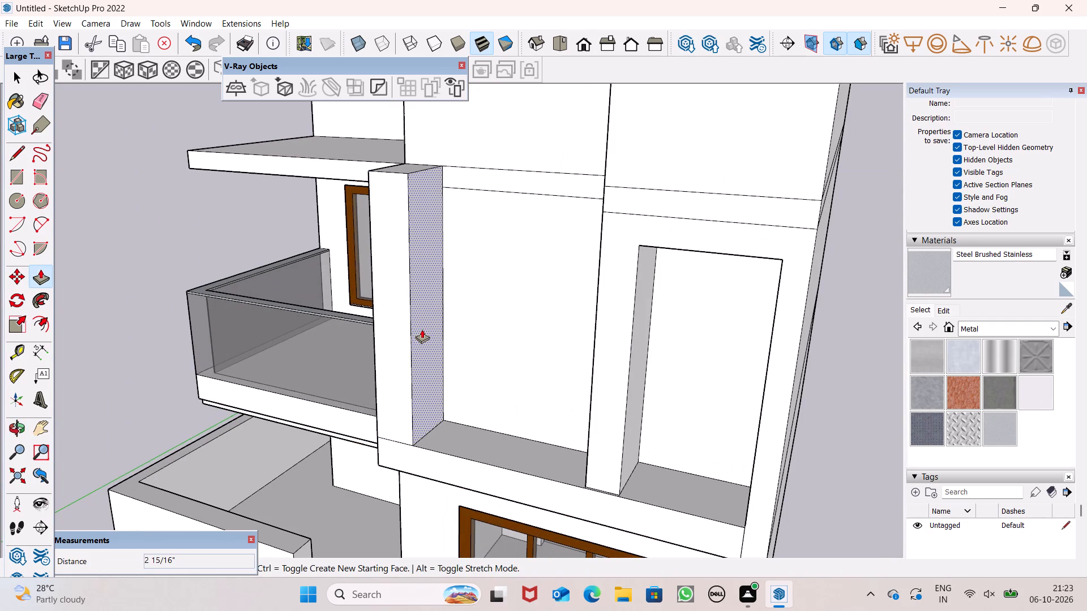
{"action": "left_click_drag", "start_coordinate": [422, 329], "coordinate": [408, 312]}
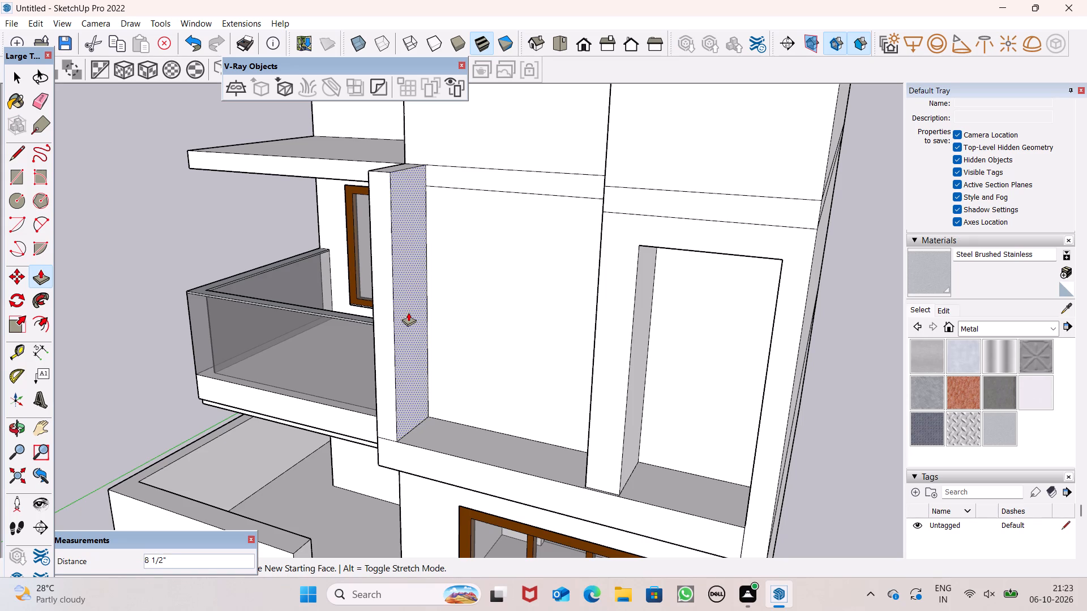
{"action": "left_click_drag", "start_coordinate": [408, 312], "coordinate": [407, 319]}
{"action": "key", "text": "space"}
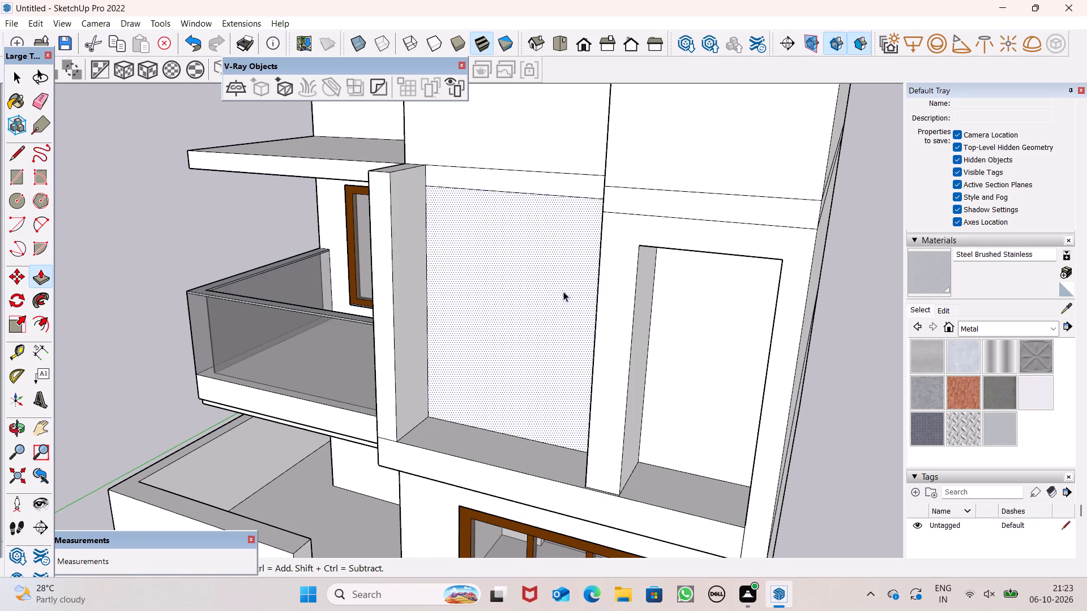
Push/Pull the balcony canopy's front face outward 2' 6 1/16" to meet the front of the vertical fin.
{"action": "scroll", "coordinate": [589, 281], "scroll_direction": "down", "scroll_amount": 4}
{"action": "middle_click_drag", "start_coordinate": [633, 252], "coordinate": [789, 203]}
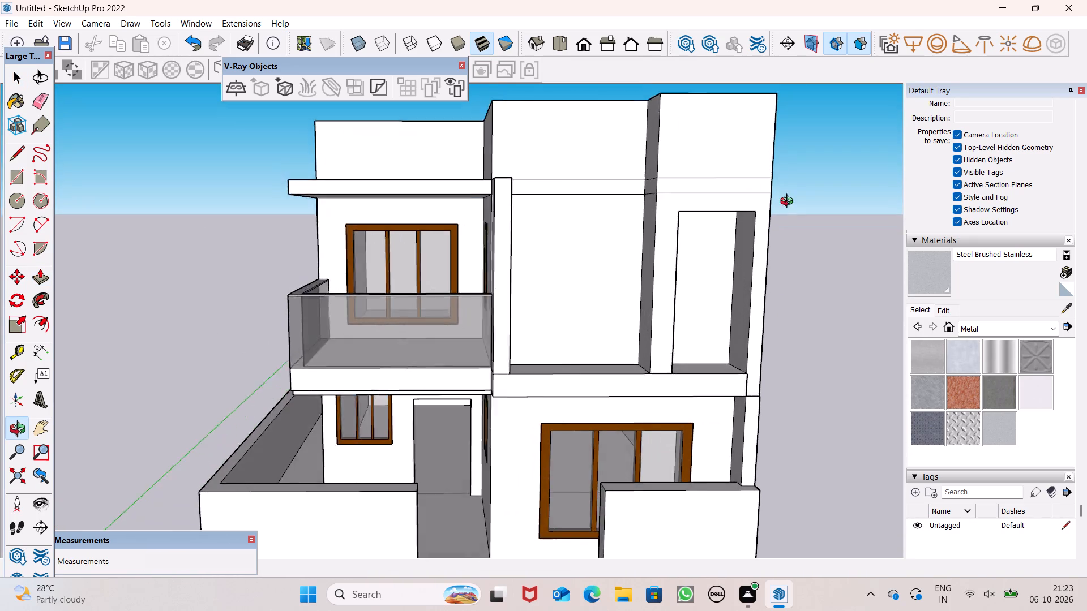
{"action": "middle_click_drag", "start_coordinate": [789, 203], "coordinate": [801, 207]}
{"action": "scroll", "coordinate": [437, 186], "scroll_direction": "up", "scroll_amount": 1}
{"action": "middle_click_drag", "start_coordinate": [438, 191], "coordinate": [506, 326]}
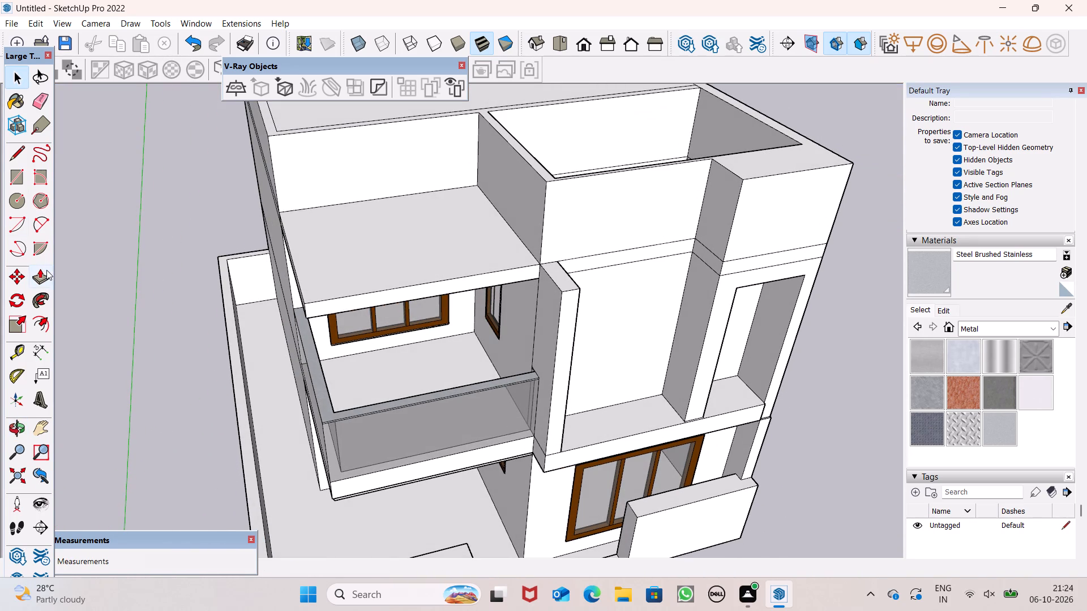
{"action": "left_click", "coordinate": [46, 272]}
{"action": "left_click_drag", "start_coordinate": [414, 295], "coordinate": [489, 308]}
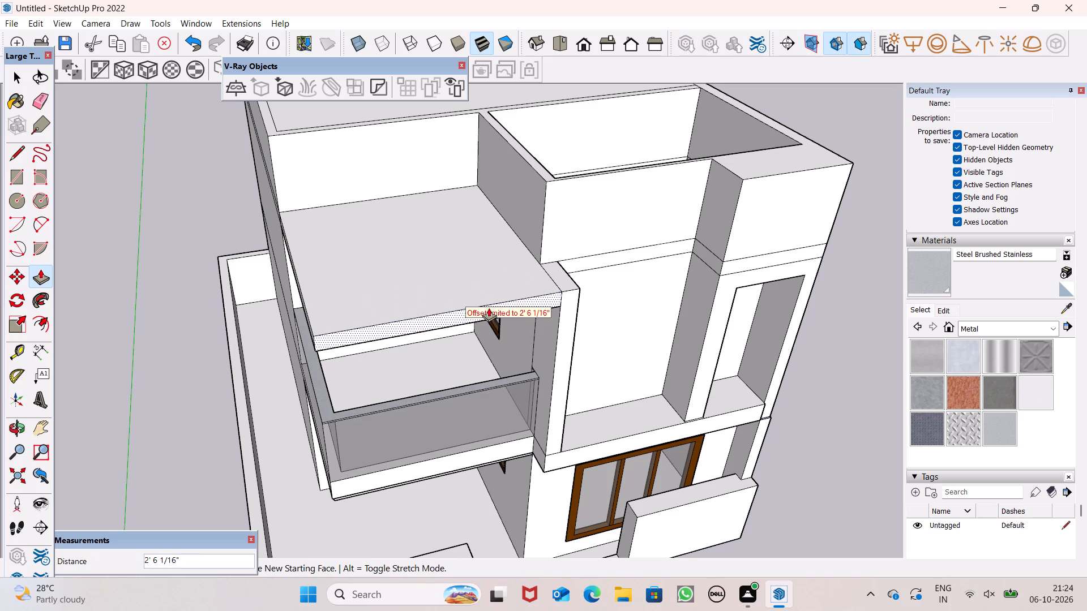
{"action": "left_click_drag", "start_coordinate": [489, 308], "coordinate": [538, 304]}
{"action": "scroll", "coordinate": [527, 214], "scroll_direction": "down", "scroll_amount": 5}
{"action": "middle_click_drag", "start_coordinate": [593, 315], "coordinate": [558, 264]}
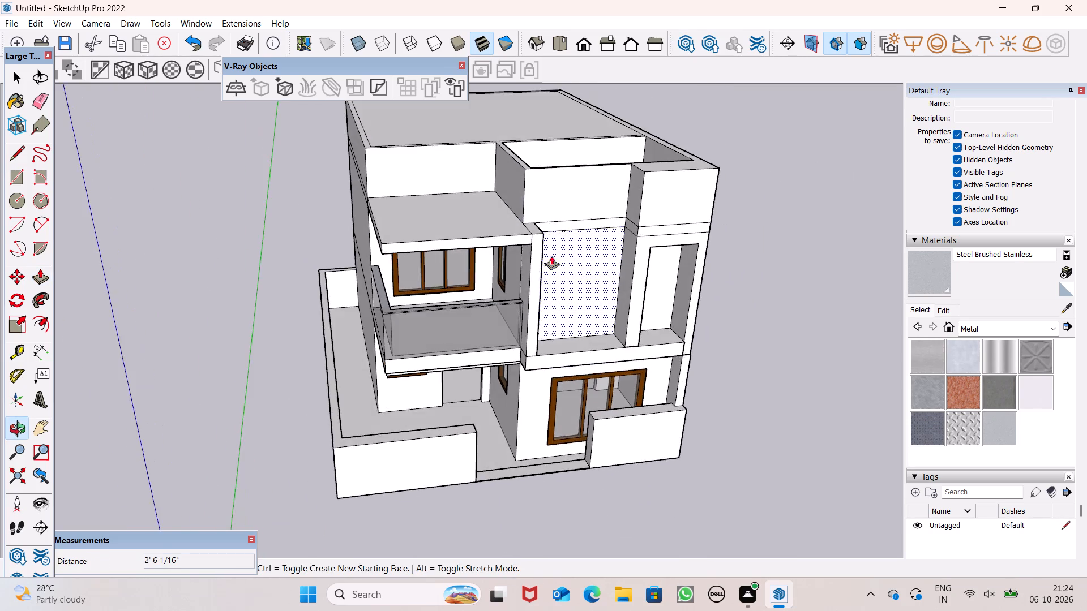
Erase the leftover seam edges where the balcony canopy meets the vertical fin, on the top and front faces.
{"action": "scroll", "coordinate": [539, 229], "scroll_direction": "up", "scroll_amount": 5}
{"action": "left_click", "coordinate": [33, 100]}
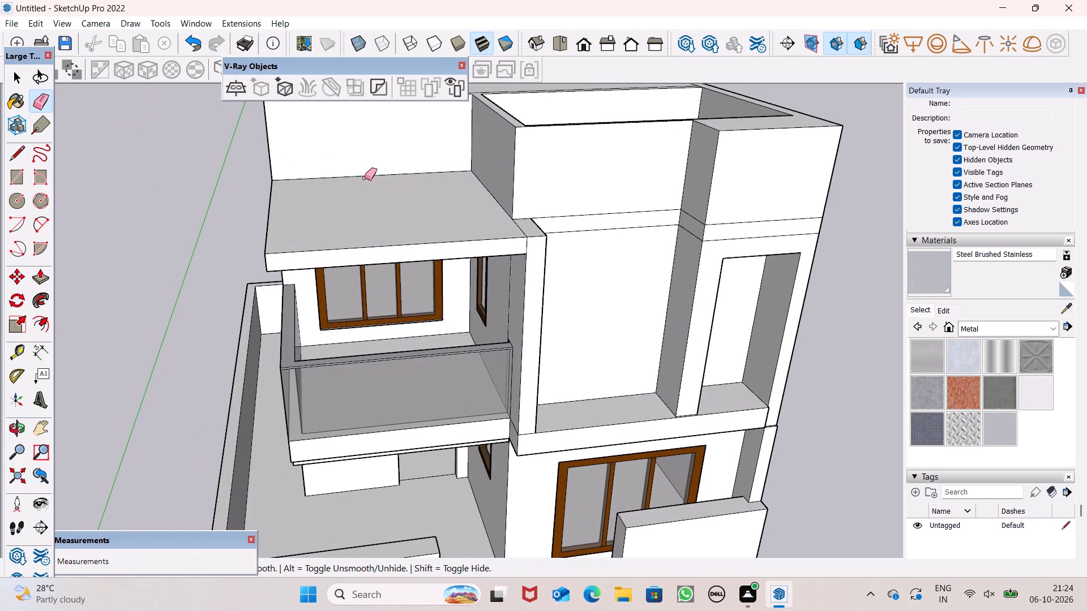
{"action": "scroll", "coordinate": [450, 225], "scroll_direction": "up", "scroll_amount": 5}
{"action": "left_click_drag", "start_coordinate": [533, 229], "coordinate": [527, 231]}
{"action": "left_click", "coordinate": [534, 255]}
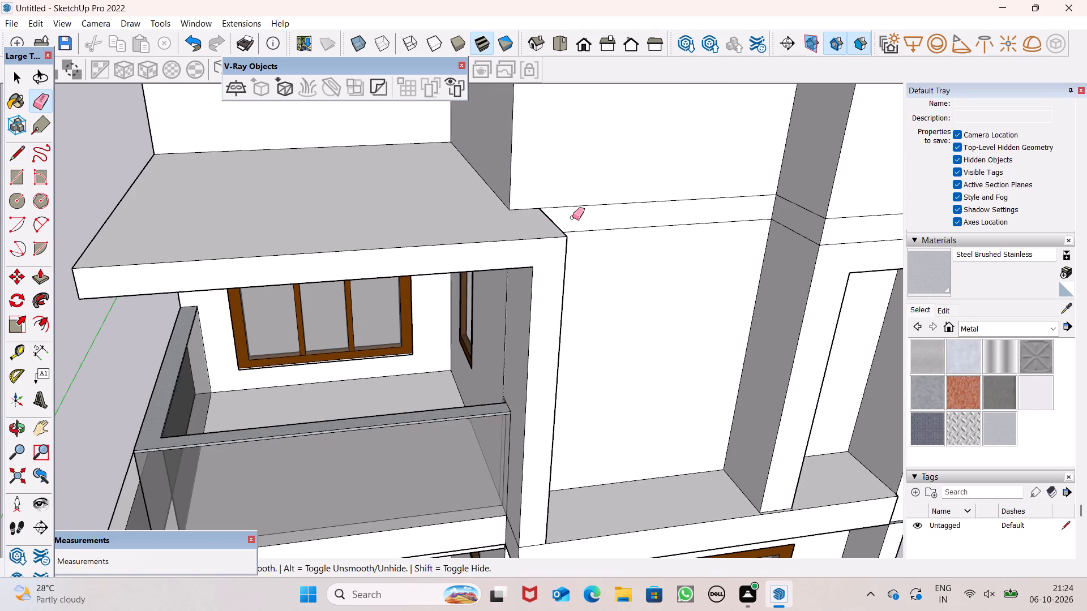
Erase the lower slab-level band line across the recessed front wall, the projecting frame's side face and its front face.
{"action": "scroll", "coordinate": [635, 209], "scroll_direction": "down", "scroll_amount": 3}
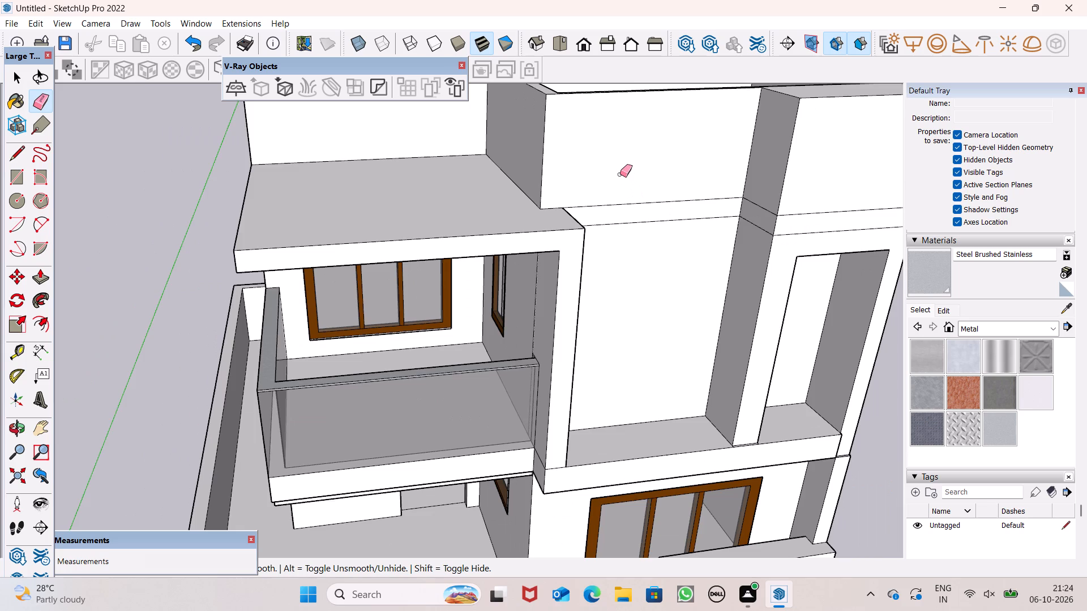
{"action": "scroll", "coordinate": [620, 174], "scroll_direction": "down", "scroll_amount": 2}
{"action": "scroll", "coordinate": [712, 238], "scroll_direction": "up", "scroll_amount": 3}
{"action": "left_click_drag", "start_coordinate": [688, 205], "coordinate": [695, 207]}
{"action": "left_click_drag", "start_coordinate": [712, 198], "coordinate": [712, 210]}
{"action": "left_click_drag", "start_coordinate": [751, 204], "coordinate": [751, 217]}
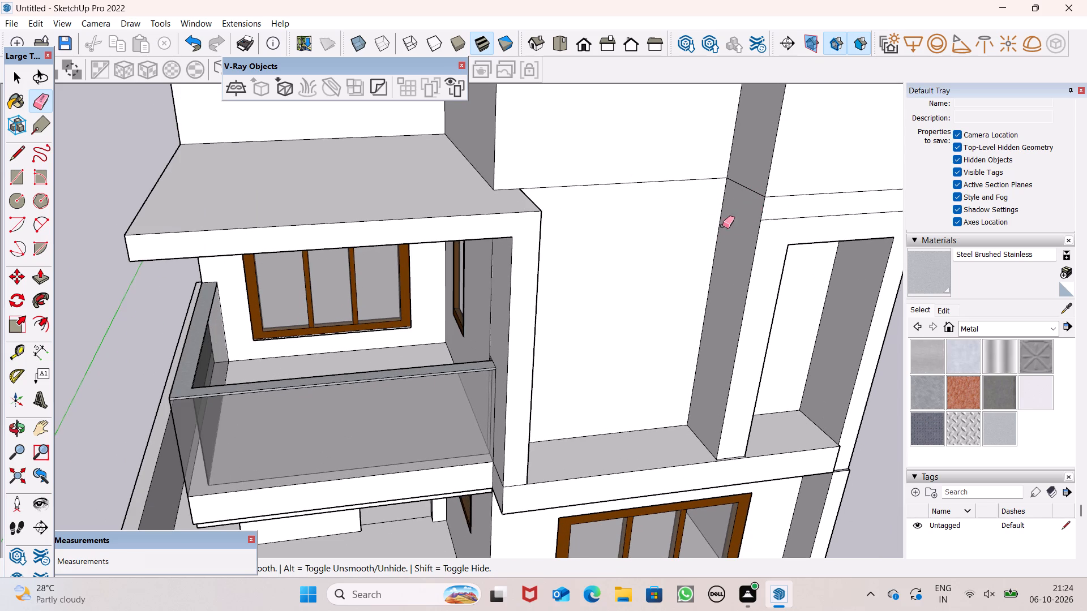
{"action": "left_click_drag", "start_coordinate": [786, 219], "coordinate": [754, 224]}
{"action": "key", "text": "ctrl+z"}
{"action": "scroll", "coordinate": [610, 227], "scroll_direction": "down", "scroll_amount": 6}
{"action": "scroll", "coordinate": [785, 228], "scroll_direction": "up", "scroll_amount": 6}
{"action": "left_click_drag", "start_coordinate": [763, 209], "coordinate": [763, 216]}
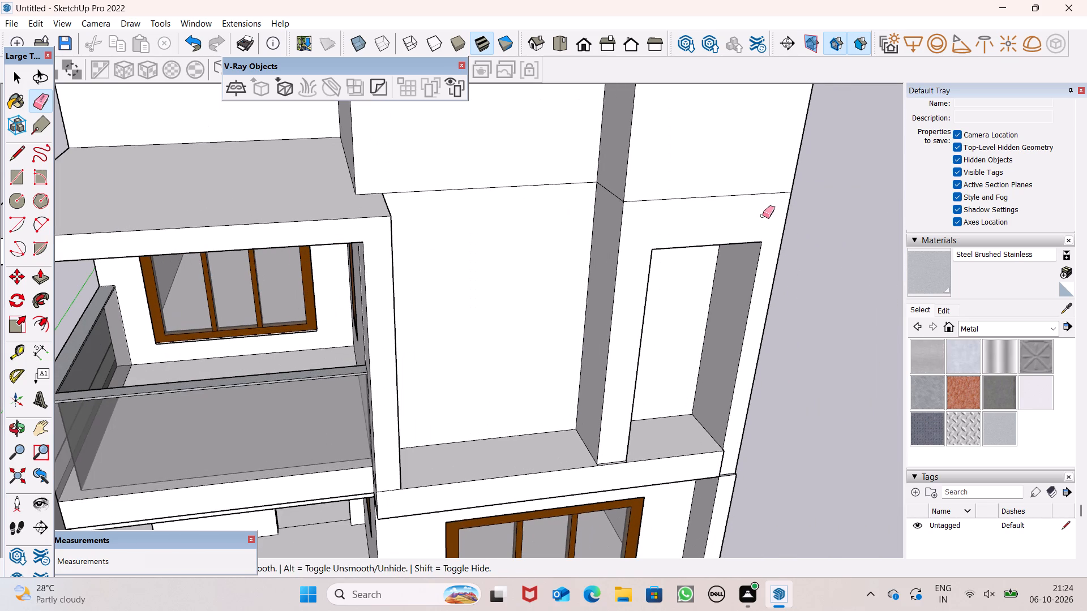
{"action": "key", "text": "space"}
Erase the remaining horizontal slab-level line across the recessed front wall between the fin and the projecting frame.
{"action": "scroll", "coordinate": [632, 157], "scroll_direction": "down", "scroll_amount": 2}
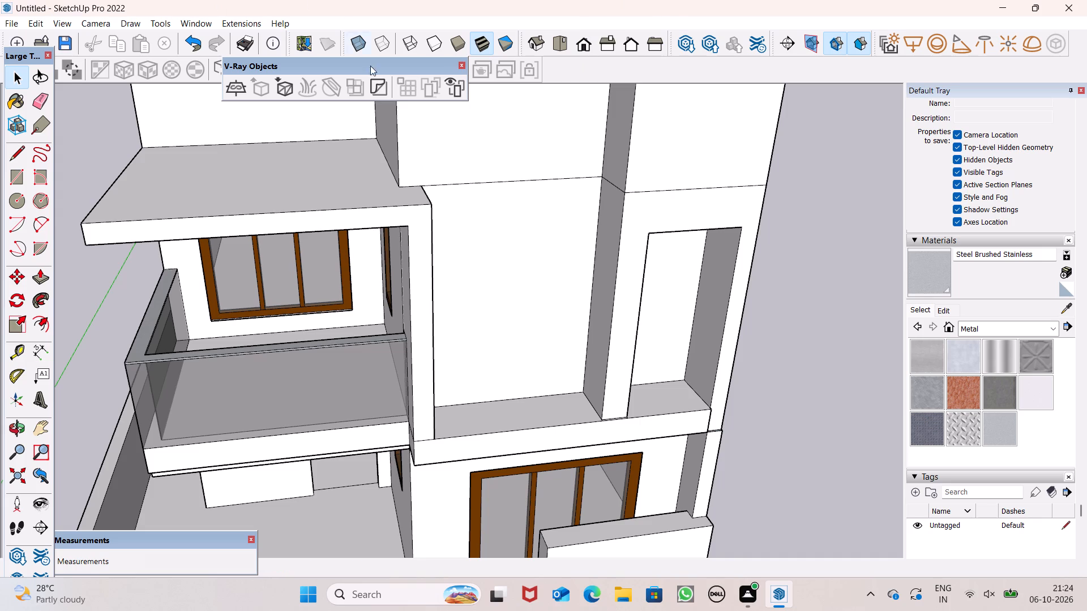
{"action": "scroll", "coordinate": [619, 199], "scroll_direction": "down", "scroll_amount": 10}
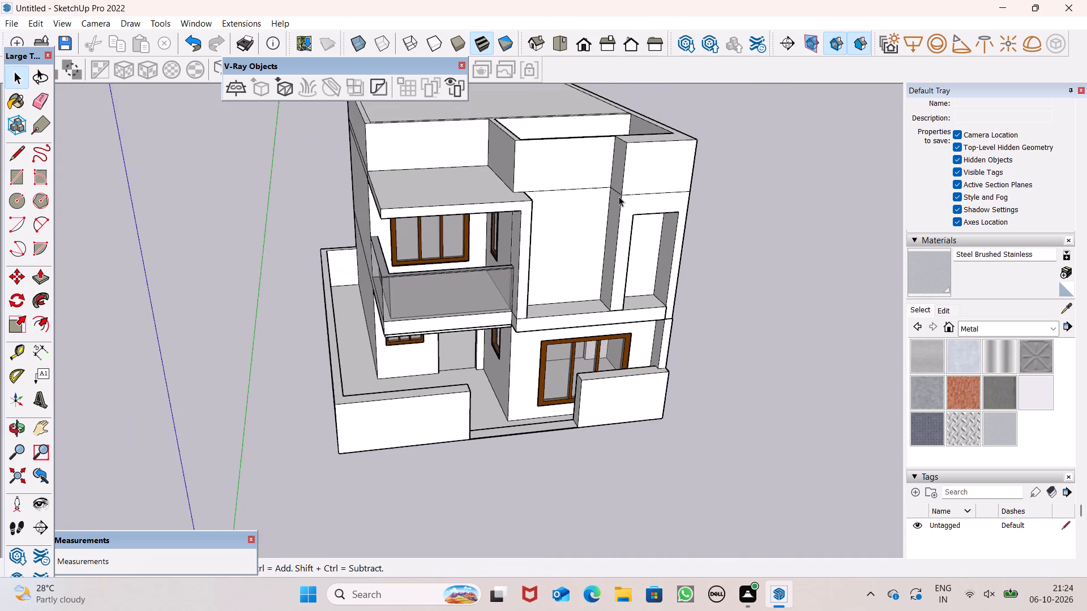
{"action": "scroll", "coordinate": [619, 196], "scroll_direction": "down", "scroll_amount": 1}
{"action": "middle_click_drag", "start_coordinate": [653, 282], "coordinate": [559, 217]}
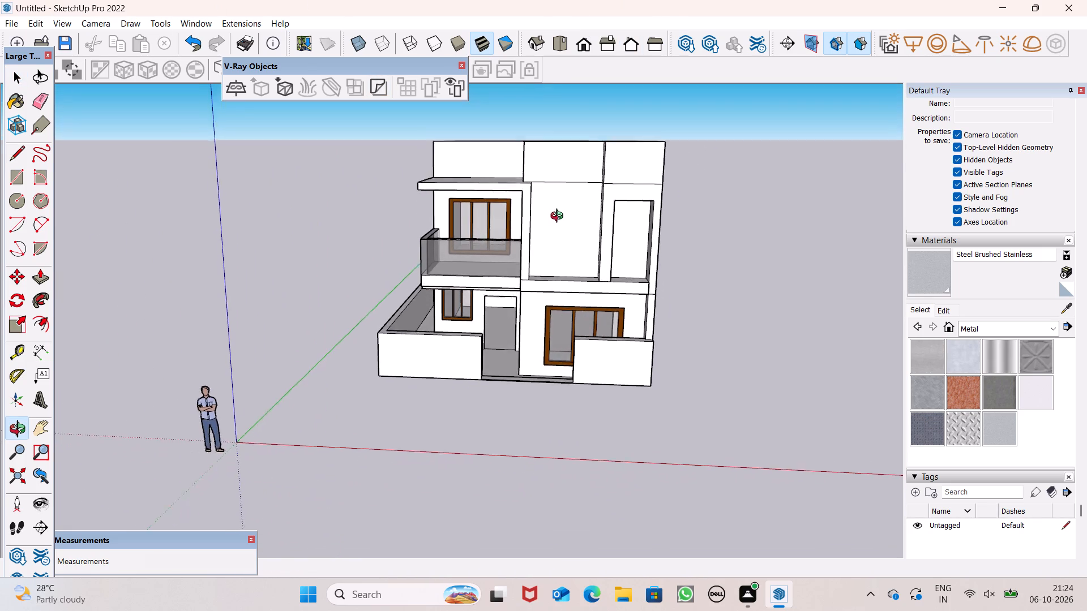
{"action": "middle_click_drag", "start_coordinate": [559, 217], "coordinate": [582, 240]}
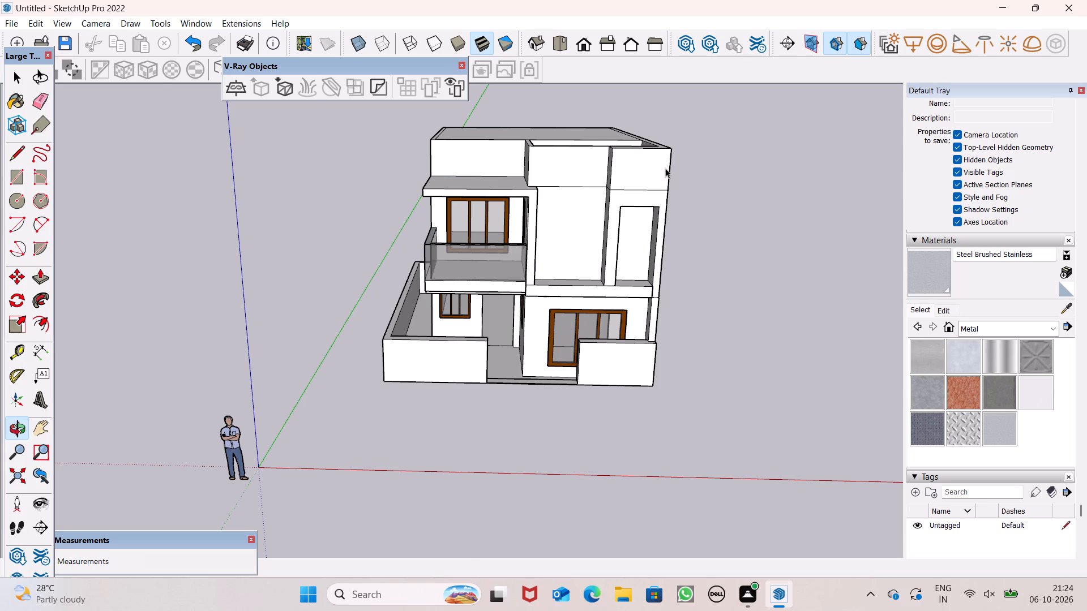
{"action": "scroll", "coordinate": [665, 165], "scroll_direction": "up", "scroll_amount": 2}
{"action": "left_click", "coordinate": [36, 100]}
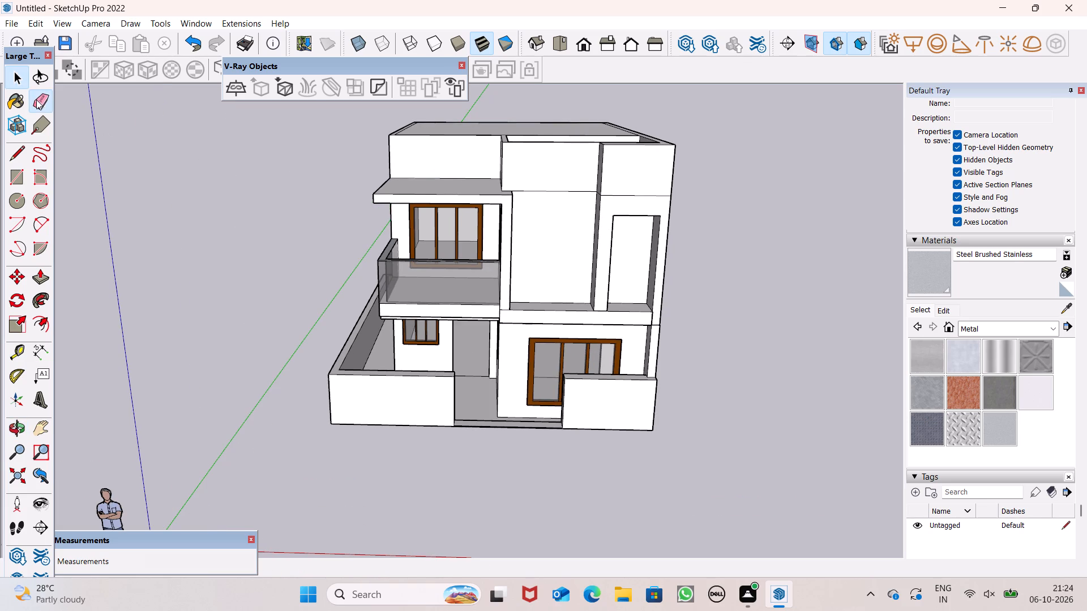
{"action": "left_click_drag", "start_coordinate": [538, 190], "coordinate": [540, 197]}
{"action": "left_click_drag", "start_coordinate": [742, 482], "coordinate": [743, 524]}
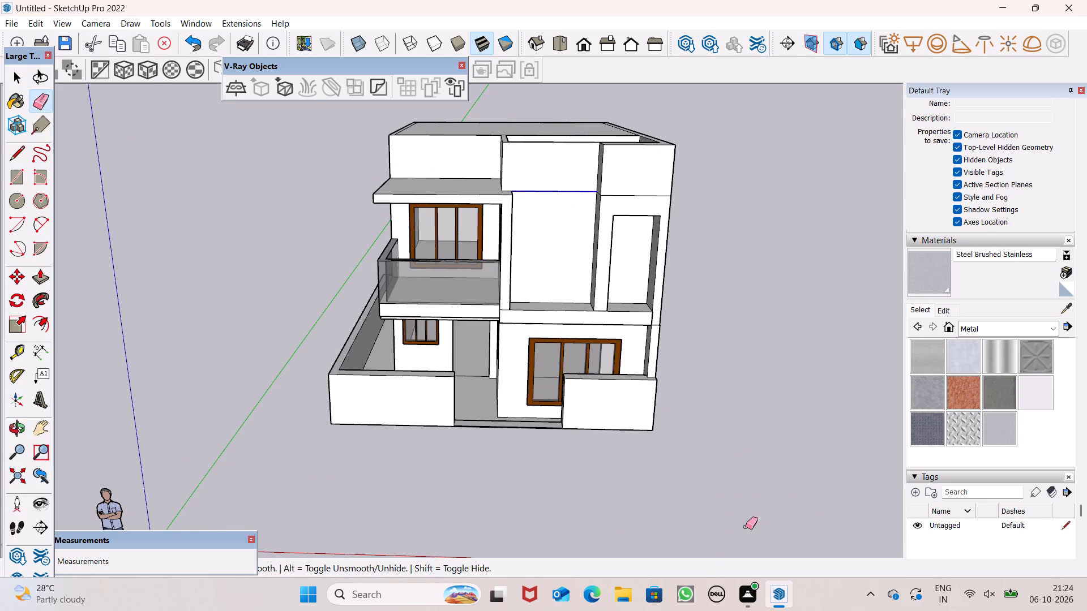
{"action": "key", "text": "space"}
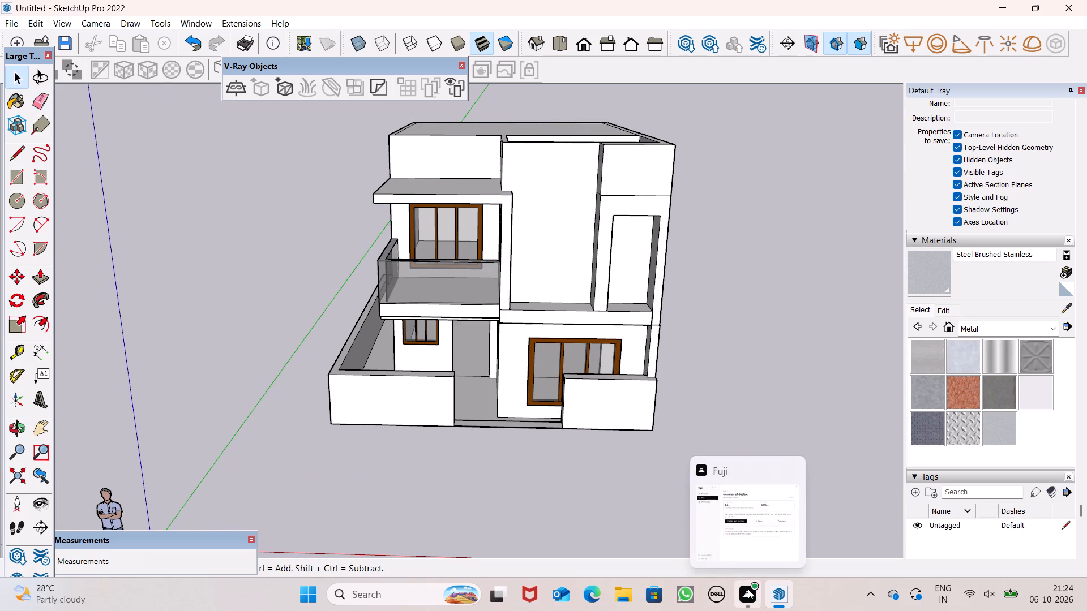
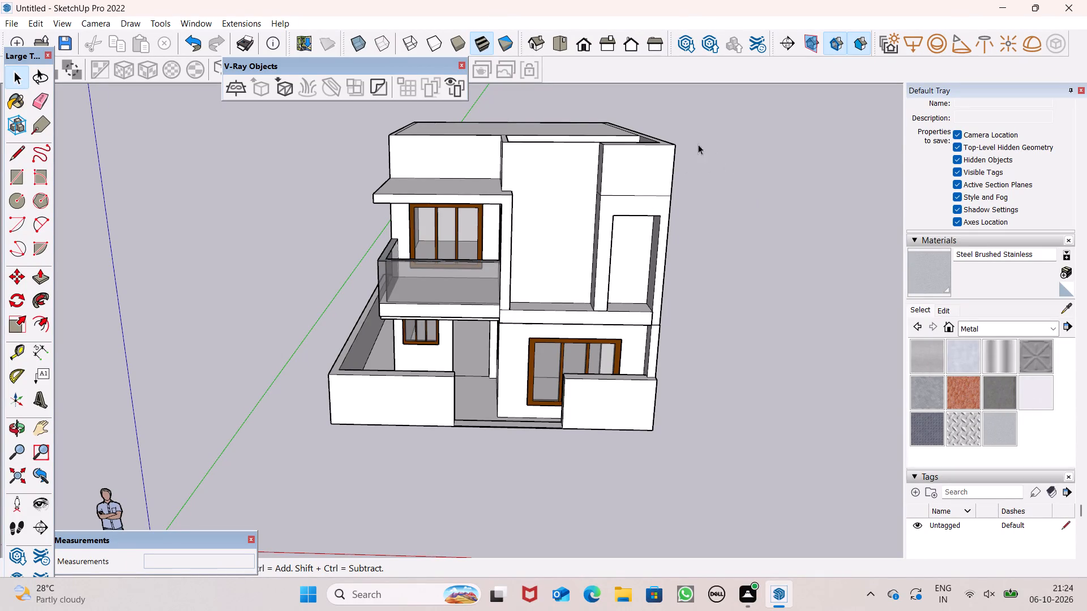
Examine the front elevation and the roof parapet from the front and from above.
{"action": "scroll", "coordinate": [637, 141], "scroll_direction": "up", "scroll_amount": 1}
{"action": "middle_click", "coordinate": [631, 147]}
{"action": "scroll", "coordinate": [631, 147], "scroll_direction": "up", "scroll_amount": 1}
{"action": "scroll", "coordinate": [631, 139], "scroll_direction": "down", "scroll_amount": 4}
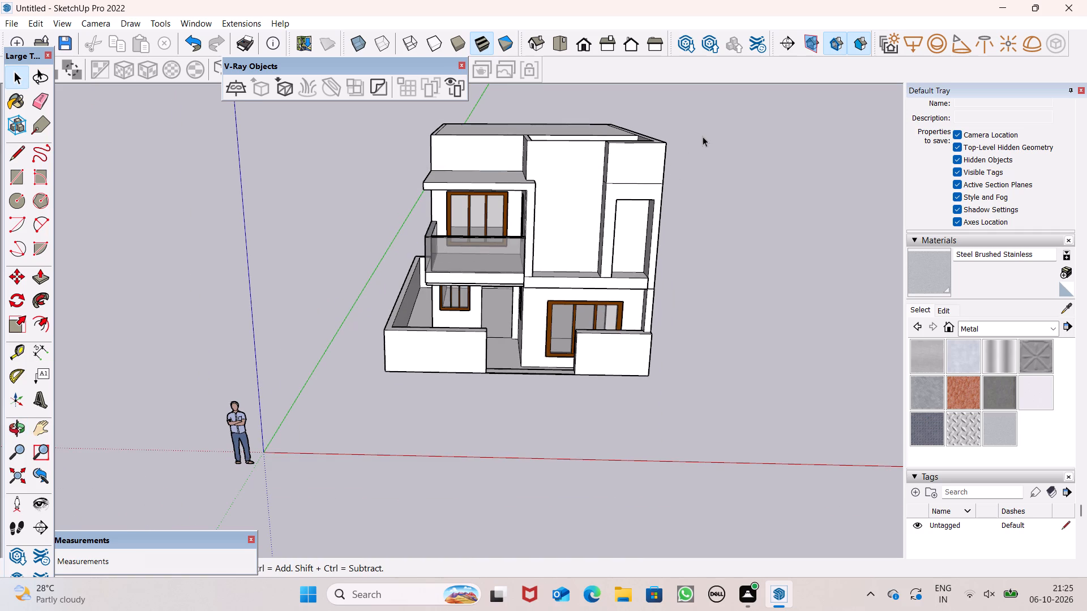
{"action": "scroll", "coordinate": [641, 109], "scroll_direction": "up", "scroll_amount": 4}
{"action": "middle_click_drag", "start_coordinate": [649, 150], "coordinate": [659, 285]}
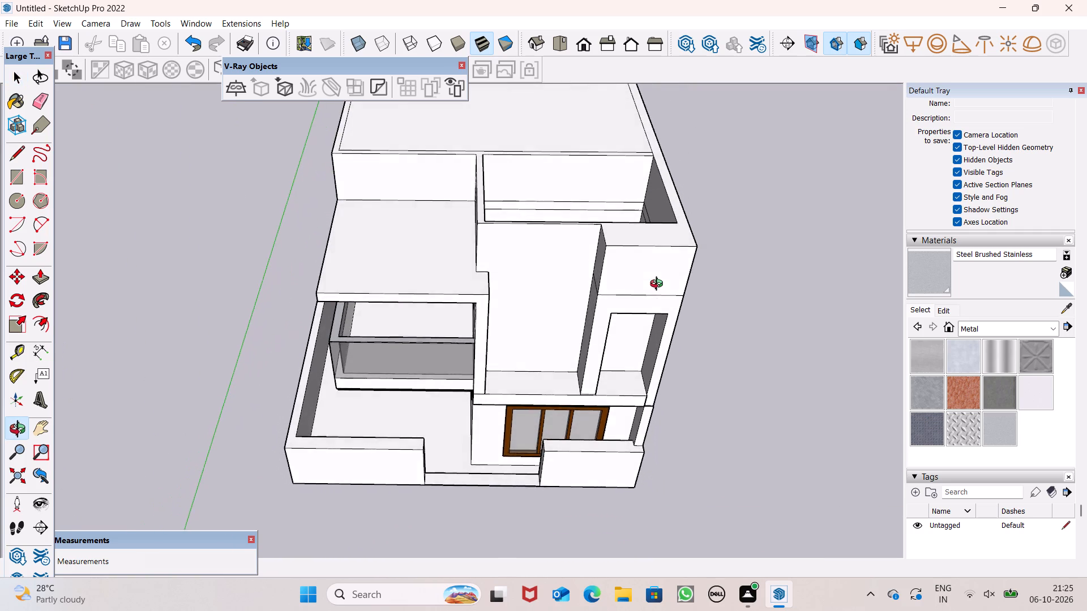
{"action": "middle_click_drag", "start_coordinate": [659, 285], "coordinate": [665, 321]}
{"action": "scroll", "coordinate": [654, 290], "scroll_direction": "down", "scroll_amount": 4}
{"action": "middle_click_drag", "start_coordinate": [646, 270], "coordinate": [634, 147]}
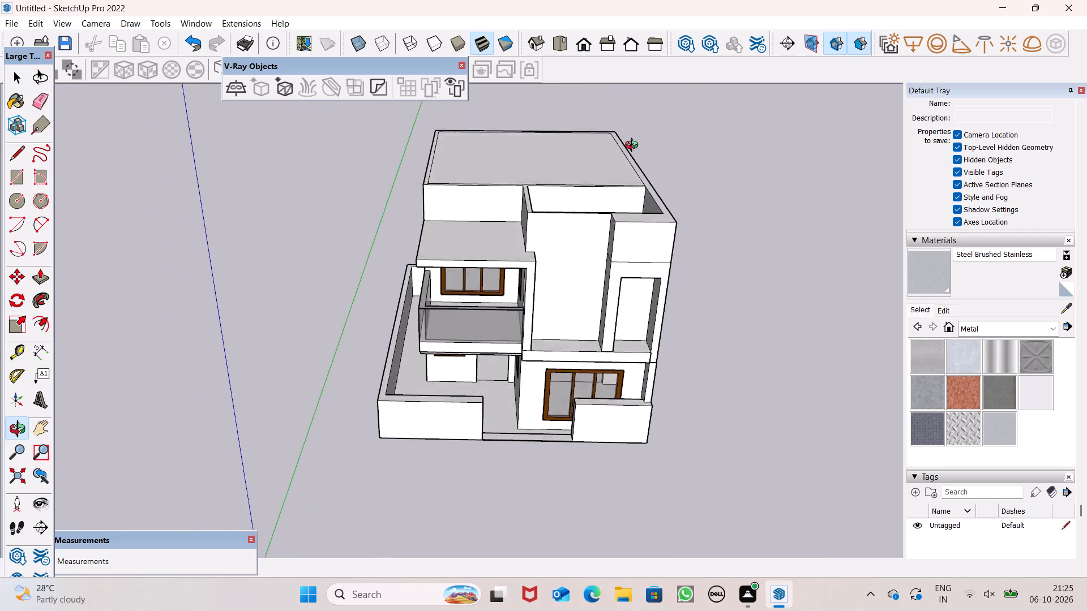
{"action": "middle_click_drag", "start_coordinate": [634, 147], "coordinate": [654, 76]}
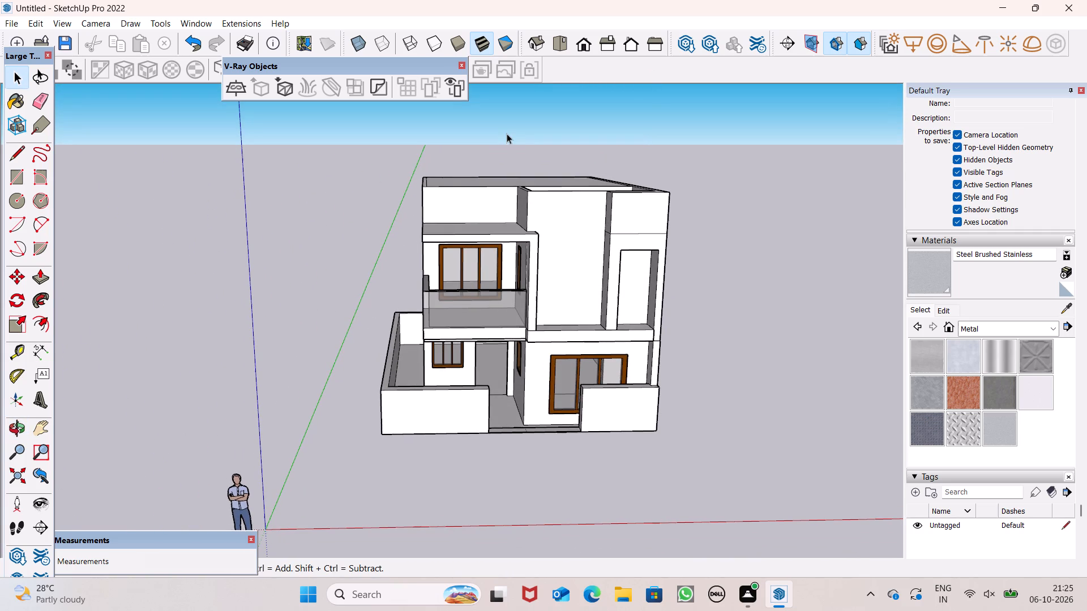
Draw a 6" line across the parapet top from its inner corner, and continue it 4' 2 11/16" down the wall to the canopy.
{"action": "middle_click_drag", "start_coordinate": [502, 229], "coordinate": [468, 387]}
{"action": "scroll", "coordinate": [414, 190], "scroll_direction": "down", "scroll_amount": 1}
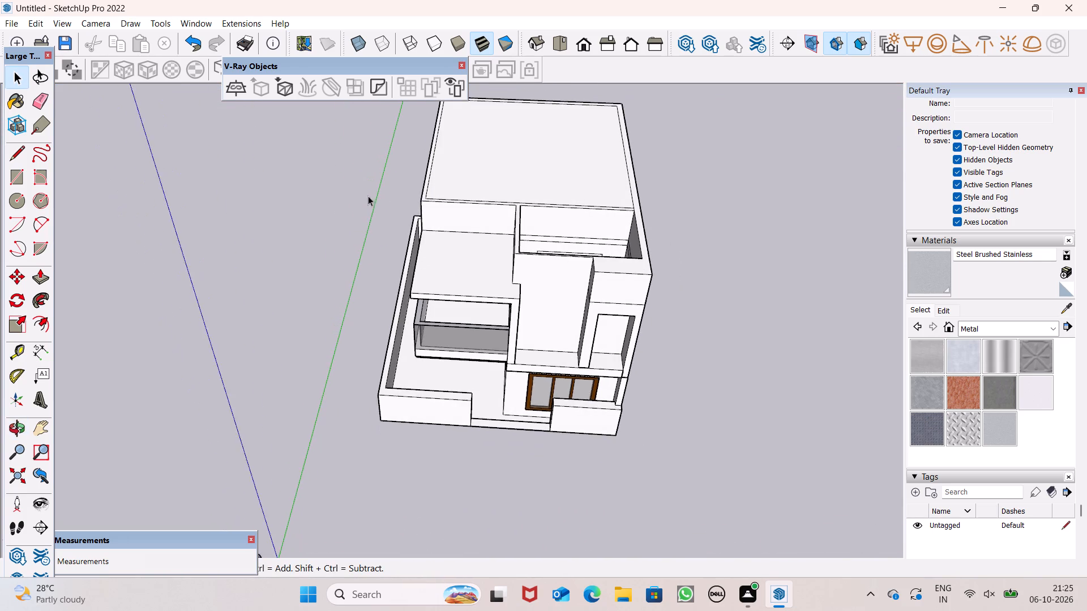
{"action": "scroll", "coordinate": [366, 196], "scroll_direction": "up", "scroll_amount": 1}
{"action": "left_click", "coordinate": [15, 162]}
{"action": "scroll", "coordinate": [350, 192], "scroll_direction": "up", "scroll_amount": 6}
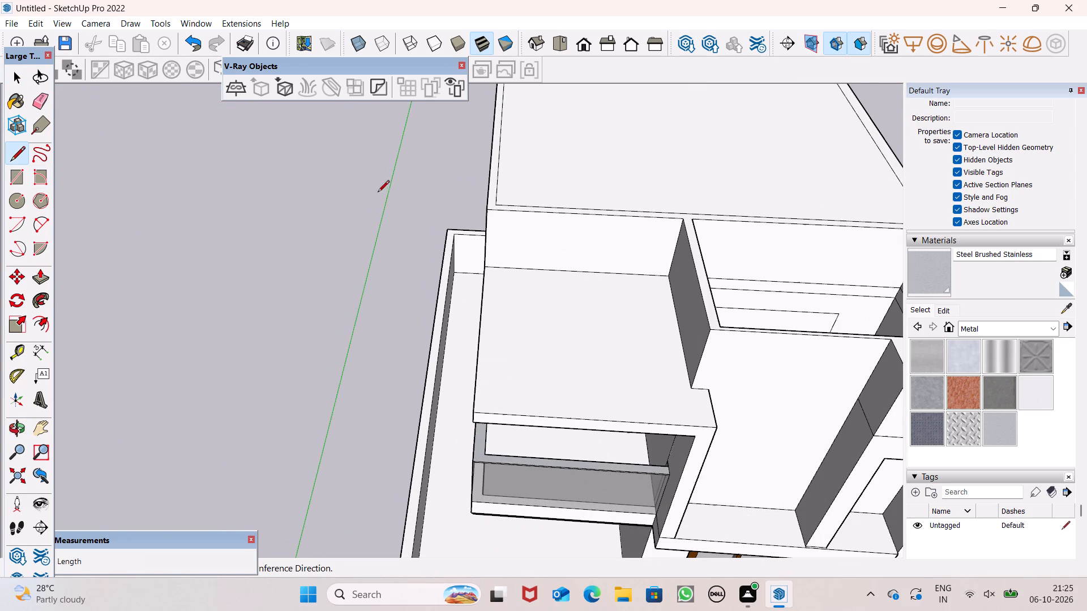
{"action": "left_click", "coordinate": [493, 204]}
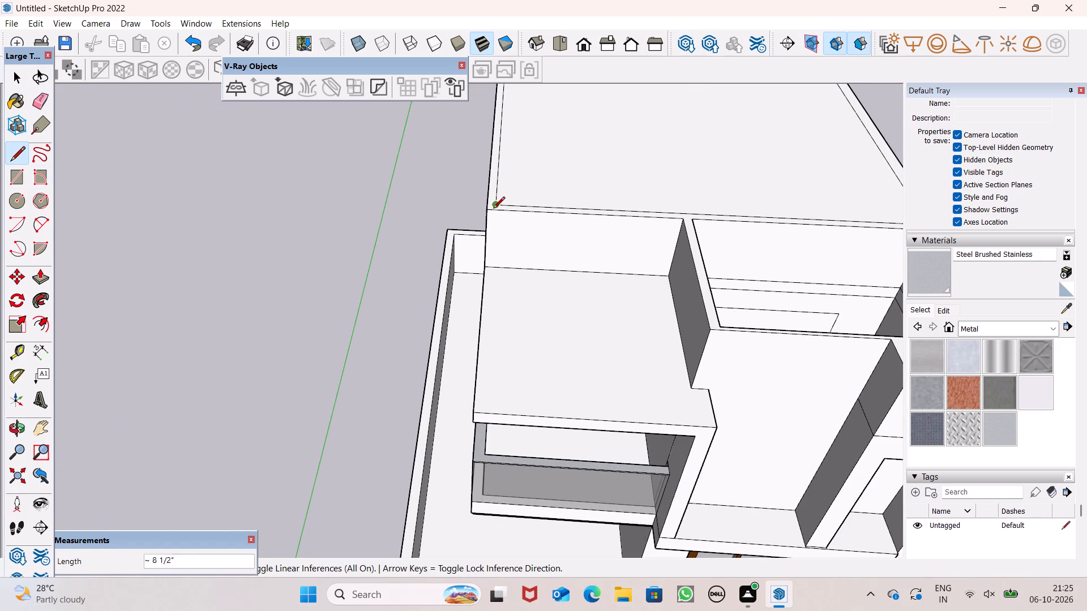
{"action": "scroll", "coordinate": [496, 213], "scroll_direction": "up", "scroll_amount": 7}
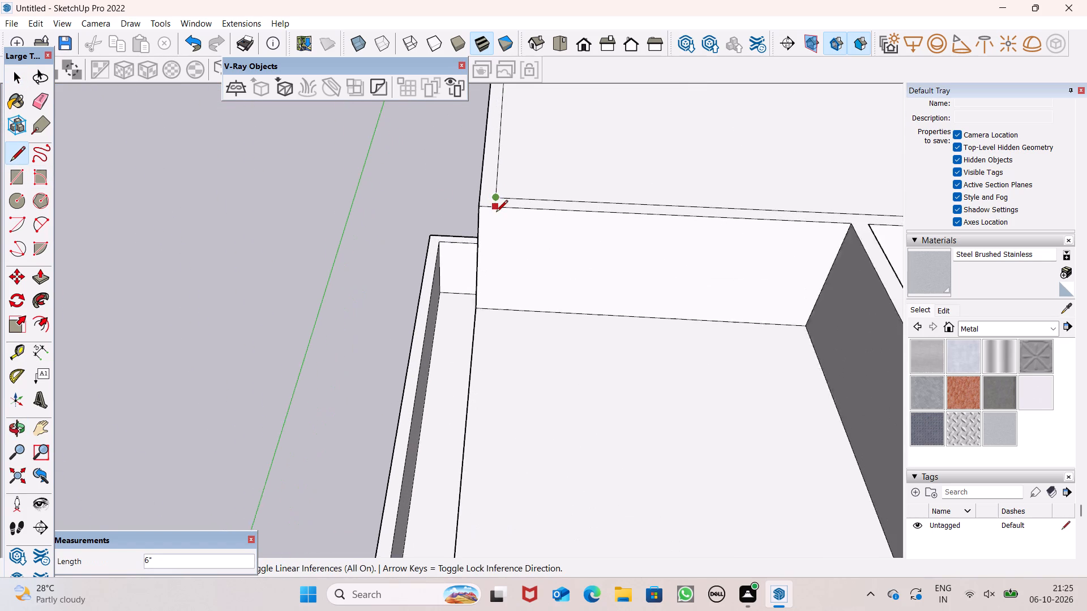
{"action": "scroll", "coordinate": [498, 204], "scroll_direction": "up", "scroll_amount": 3}
{"action": "left_click", "coordinate": [495, 208]}
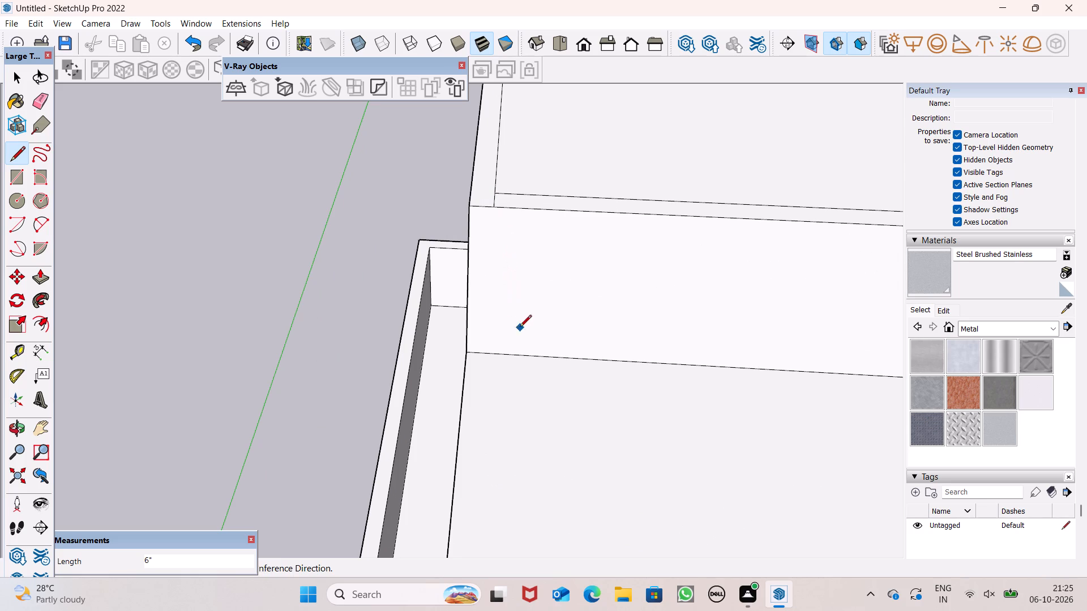
{"action": "left_click", "coordinate": [495, 206]}
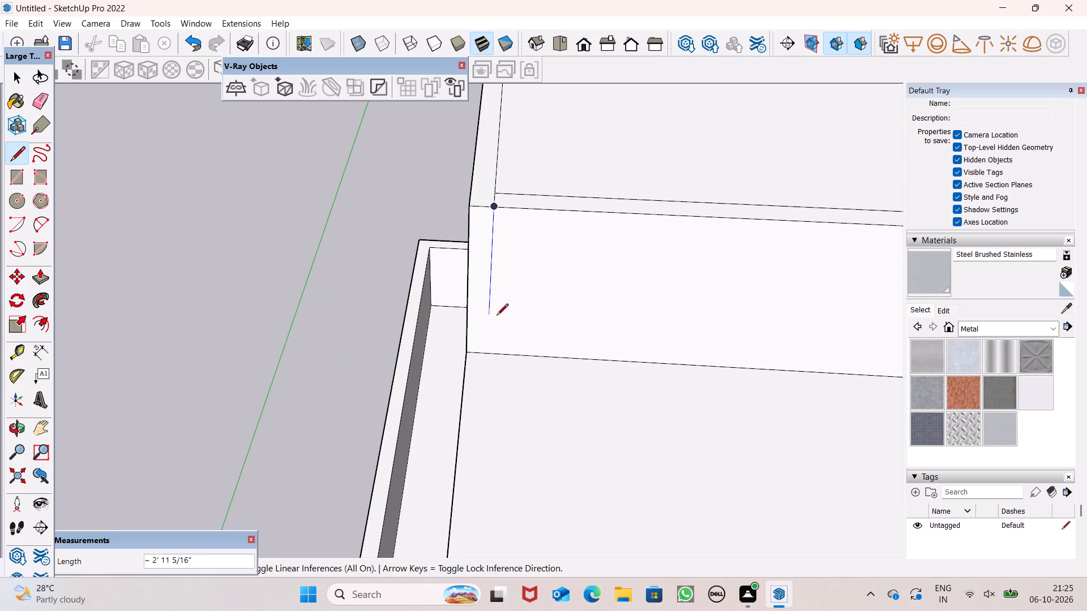
{"action": "left_click", "coordinate": [485, 356]}
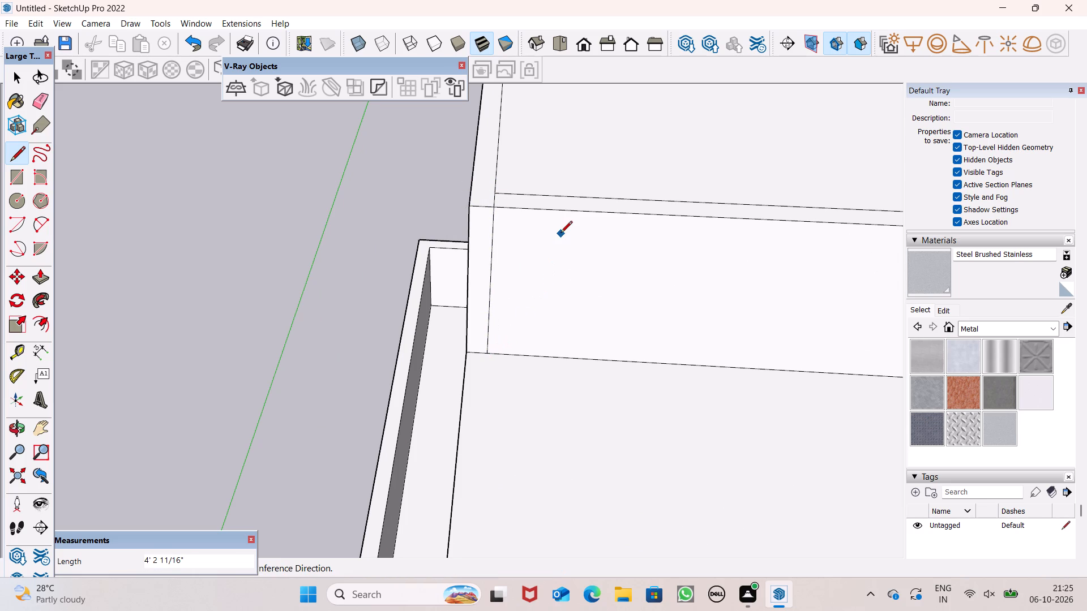
Draw an 11' 6 15/16" line along the canopy top from the wall line to the front edge, marking off an outer side strip.
{"action": "scroll", "coordinate": [564, 221], "scroll_direction": "up", "scroll_amount": 1}
{"action": "scroll", "coordinate": [586, 201], "scroll_direction": "down", "scroll_amount": 10}
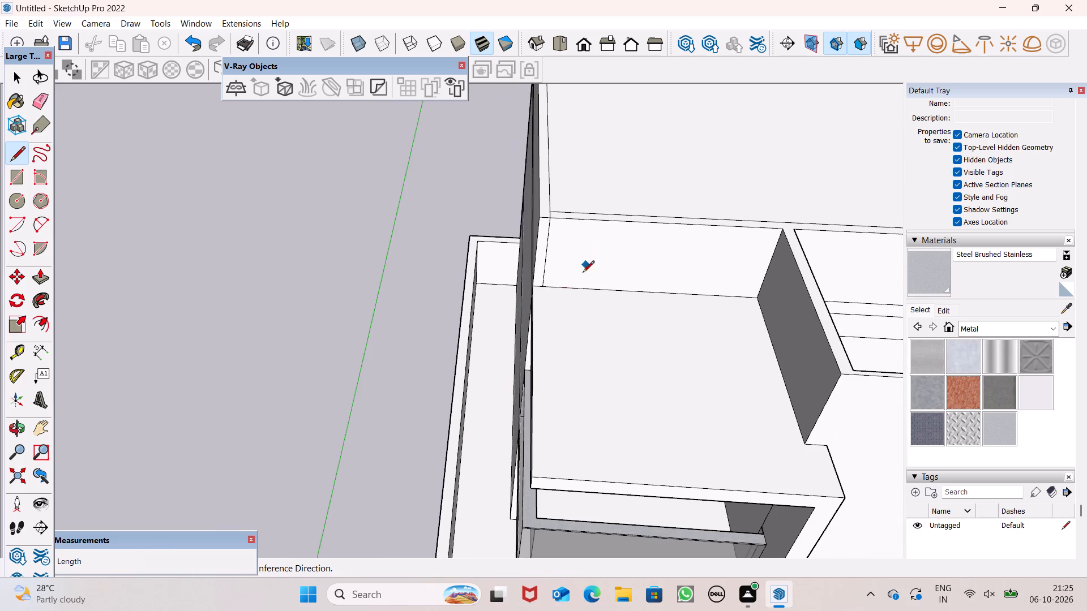
{"action": "left_click", "coordinate": [542, 287]}
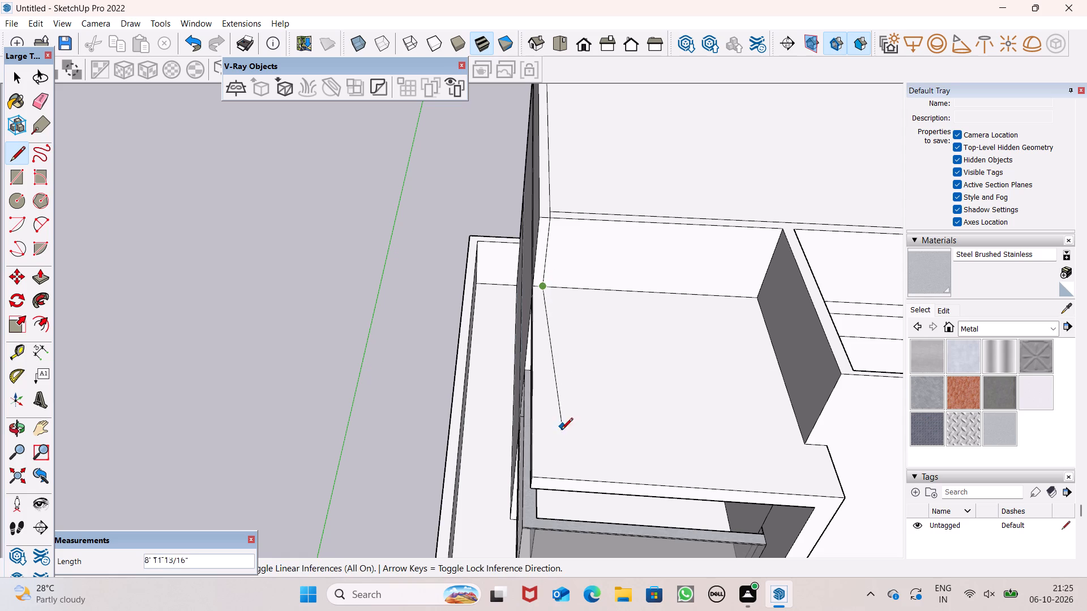
{"action": "left_click", "coordinate": [550, 478]}
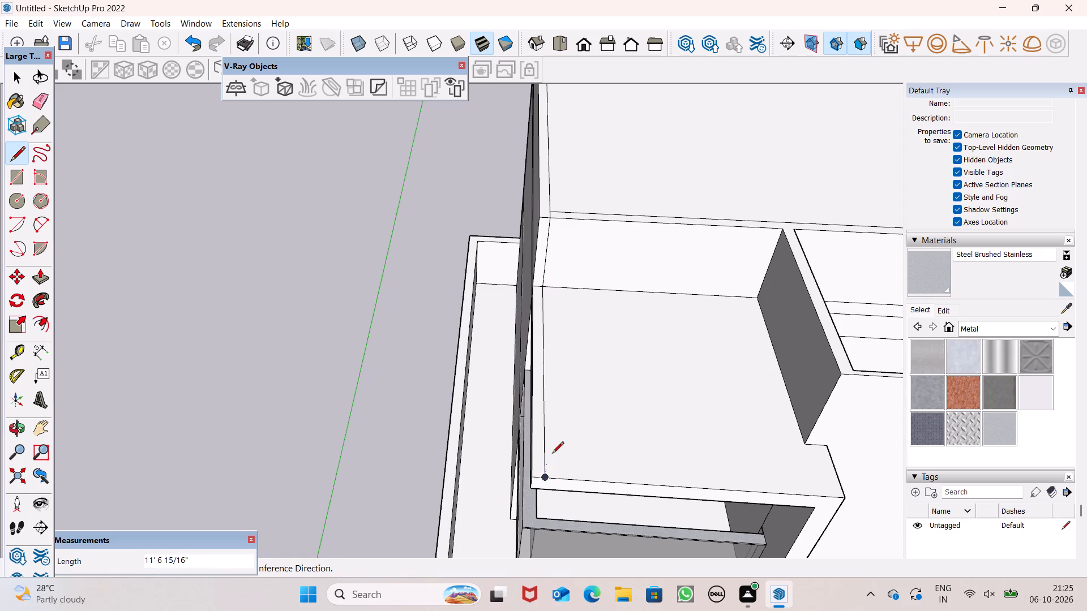
{"action": "key", "text": "space"}
Push/Pull the strip along the canopy's outer side up 4' 2 11/16" to the height of the roof parapet.
{"action": "scroll", "coordinate": [596, 376], "scroll_direction": "down", "scroll_amount": 5}
{"action": "middle_click_drag", "start_coordinate": [600, 382], "coordinate": [672, 285]}
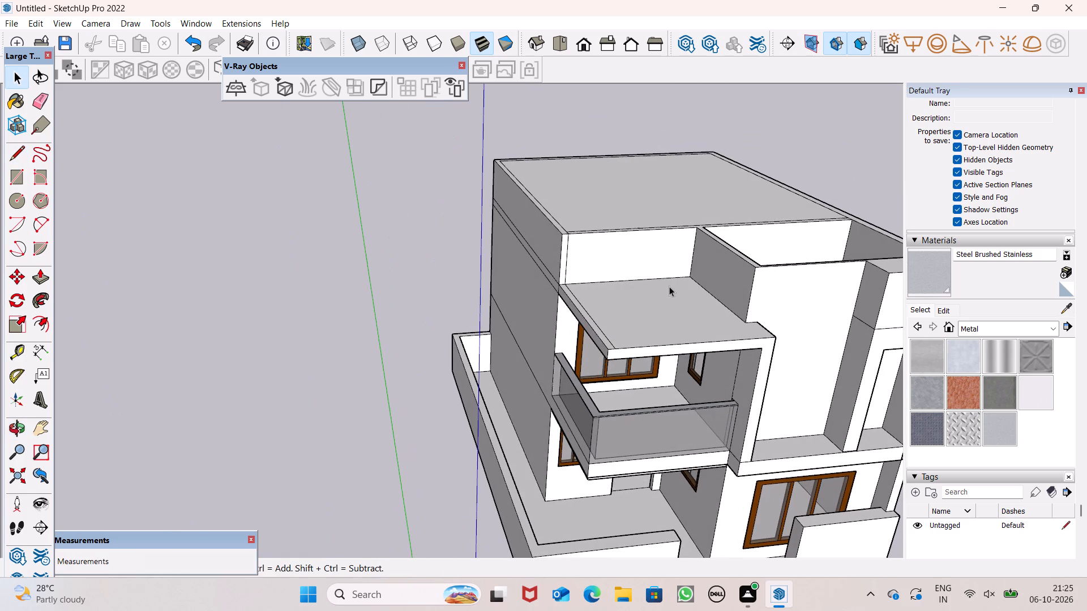
{"action": "scroll", "coordinate": [520, 322], "scroll_direction": "up", "scroll_amount": 1}
{"action": "middle_click_drag", "start_coordinate": [520, 324], "coordinate": [632, 339]}
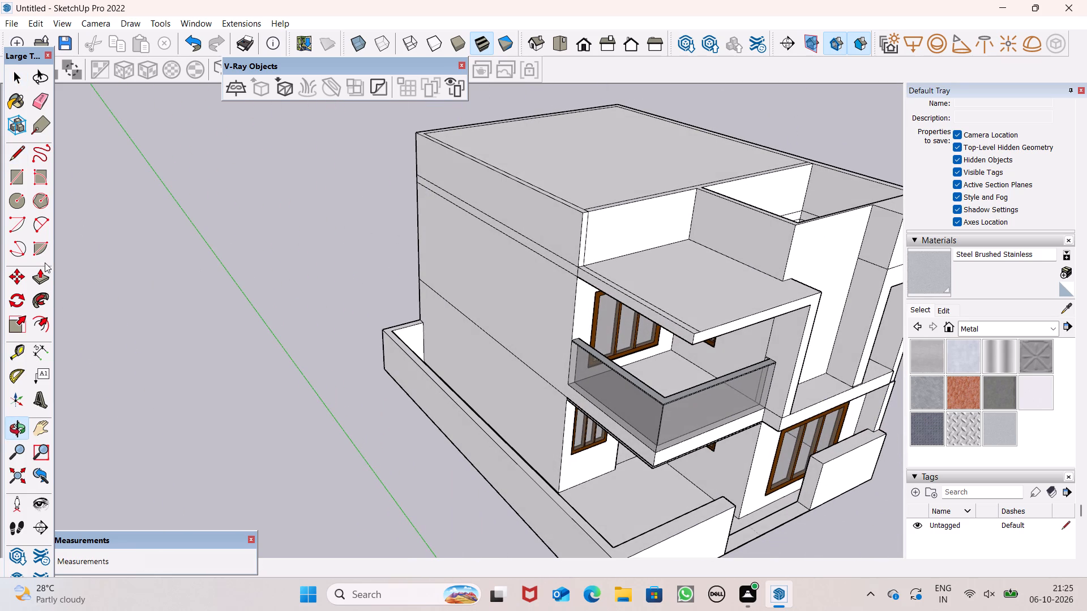
{"action": "left_click_drag", "start_coordinate": [42, 274], "coordinate": [49, 271]}
{"action": "scroll", "coordinate": [571, 245], "scroll_direction": "up", "scroll_amount": 4}
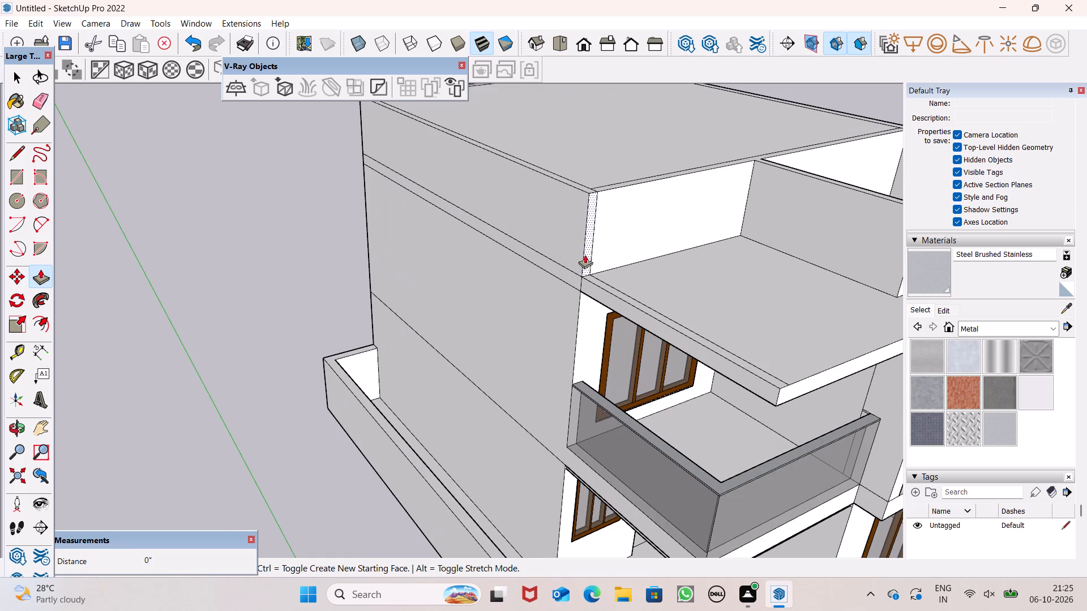
{"action": "scroll", "coordinate": [604, 278], "scroll_direction": "up", "scroll_amount": 3}
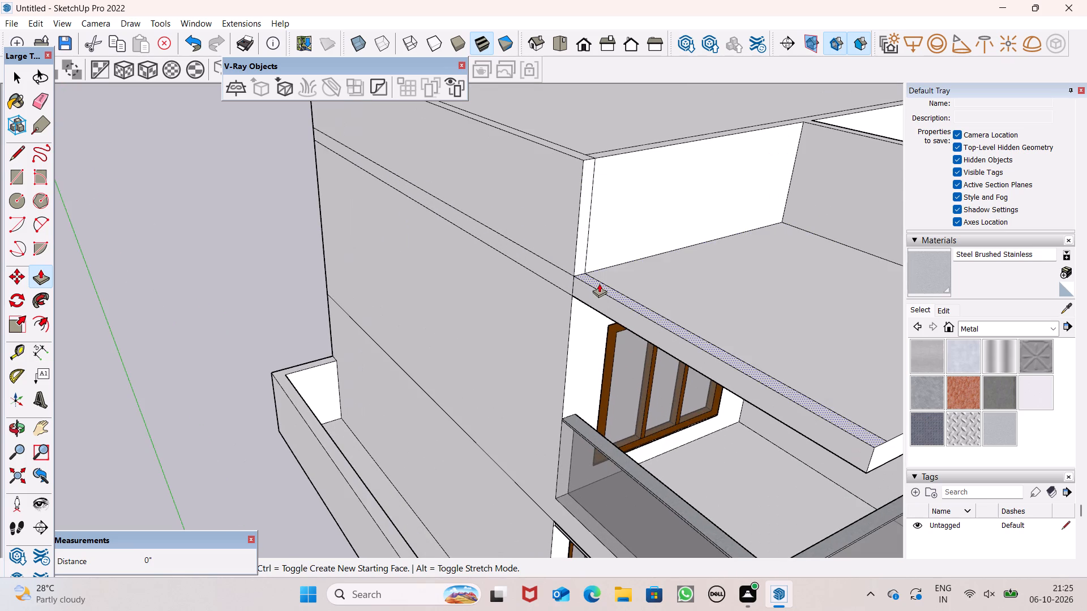
{"action": "left_click_drag", "start_coordinate": [601, 285], "coordinate": [568, 153]}
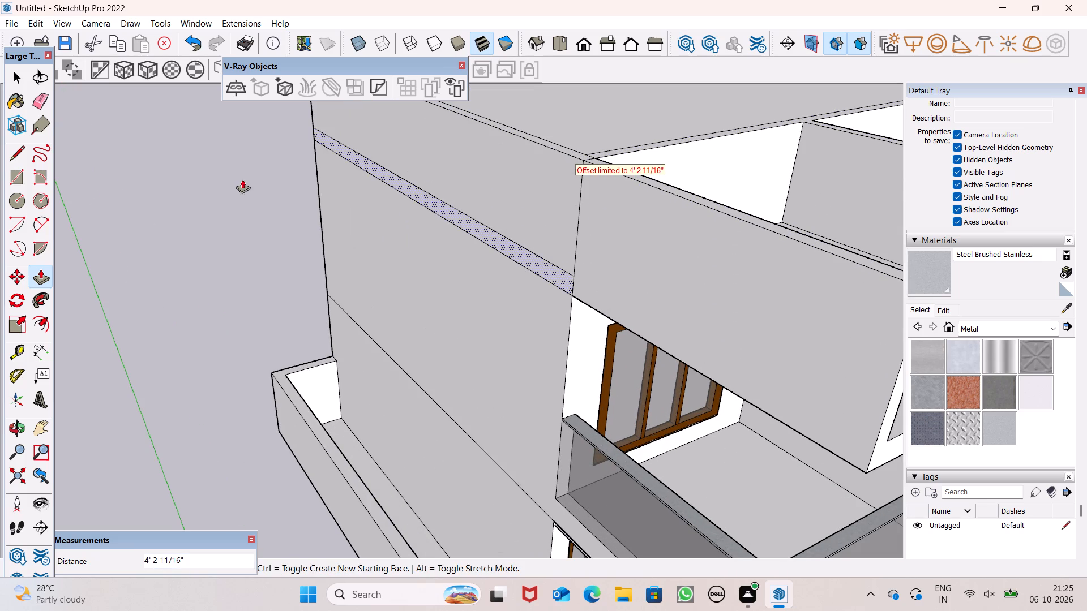
Erase the seam edges between the new canopy side parapet and the main roof parapet, on the outer side face and the top.
{"action": "left_click", "coordinate": [42, 102]}
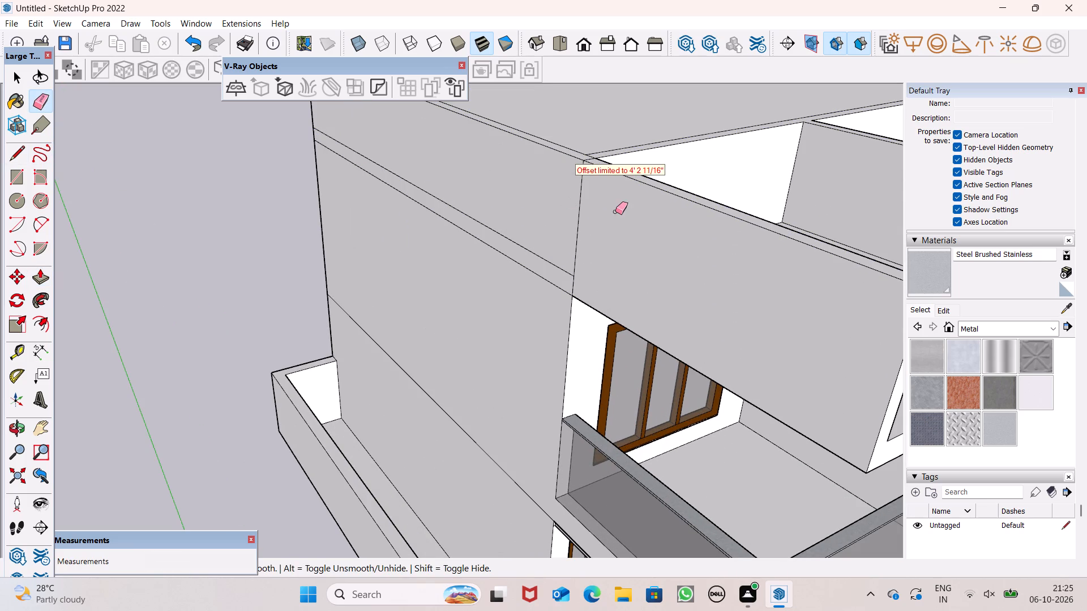
{"action": "left_click_drag", "start_coordinate": [605, 212], "coordinate": [563, 203]}
{"action": "middle_click_drag", "start_coordinate": [597, 205], "coordinate": [610, 278]}
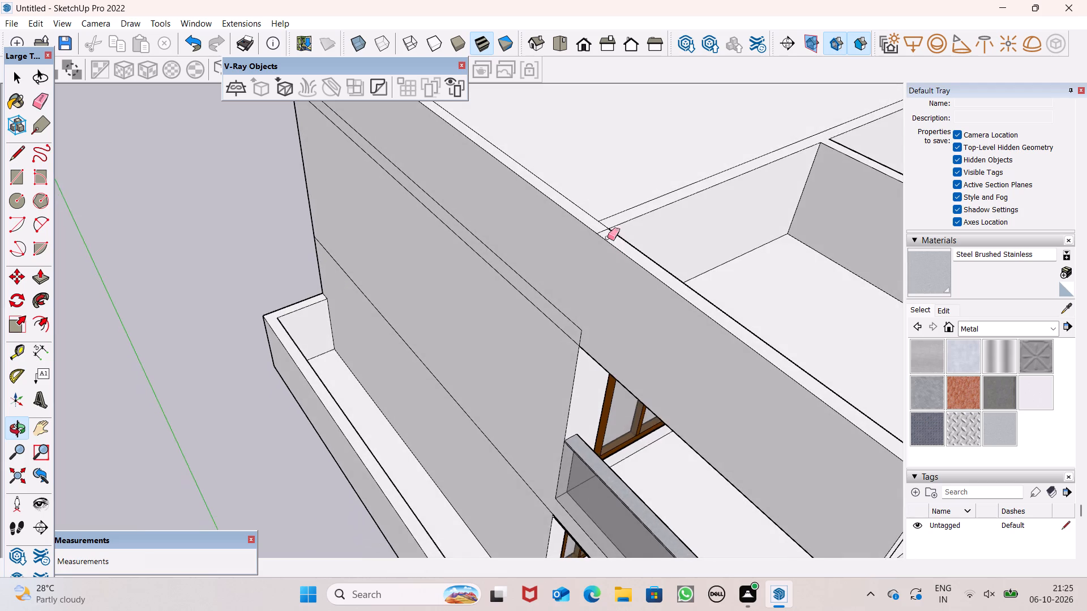
{"action": "scroll", "coordinate": [609, 231], "scroll_direction": "up", "scroll_amount": 4}
{"action": "left_click", "coordinate": [601, 226]}
{"action": "scroll", "coordinate": [577, 189], "scroll_direction": "down", "scroll_amount": 9}
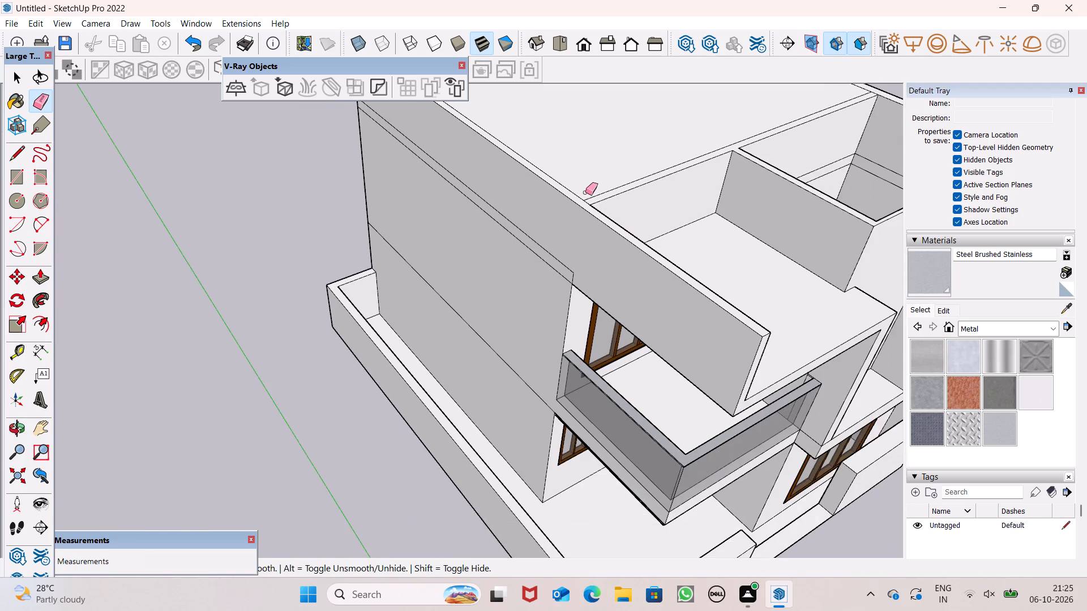
Draw a short line across the front parapet's top from the fin wall's canopy-side corner to the parapet's inner edge.
{"action": "scroll", "coordinate": [592, 199], "scroll_direction": "up", "scroll_amount": 1}
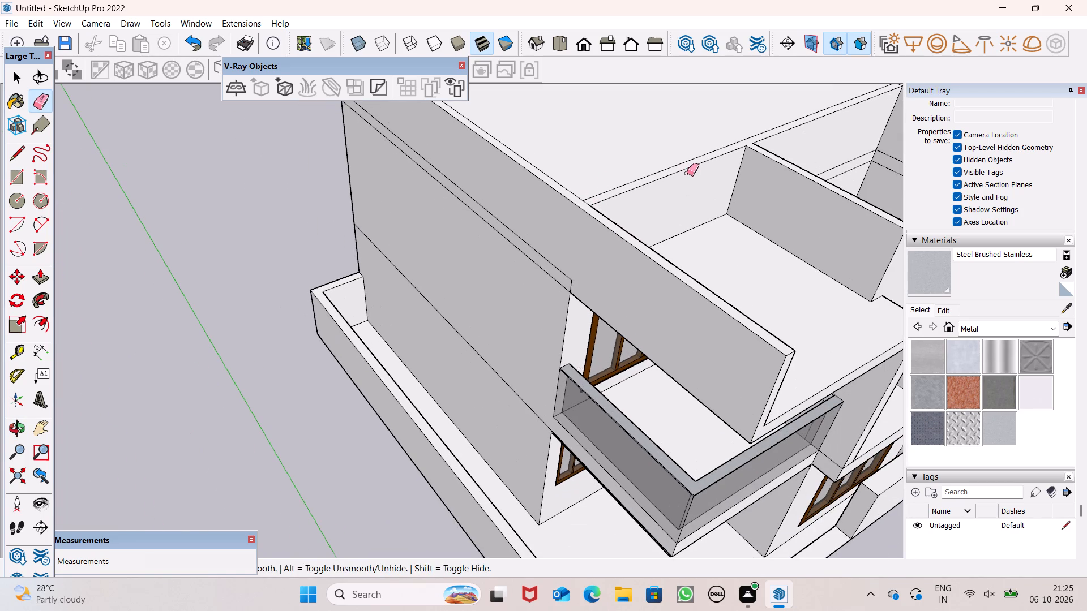
{"action": "scroll", "coordinate": [687, 173], "scroll_direction": "down", "scroll_amount": 4}
{"action": "scroll", "coordinate": [687, 173], "scroll_direction": "up", "scroll_amount": 1}
{"action": "scroll", "coordinate": [687, 173], "scroll_direction": "down", "scroll_amount": 1}
{"action": "scroll", "coordinate": [645, 173], "scroll_direction": "up", "scroll_amount": 5}
{"action": "scroll", "coordinate": [655, 197], "scroll_direction": "down", "scroll_amount": 8}
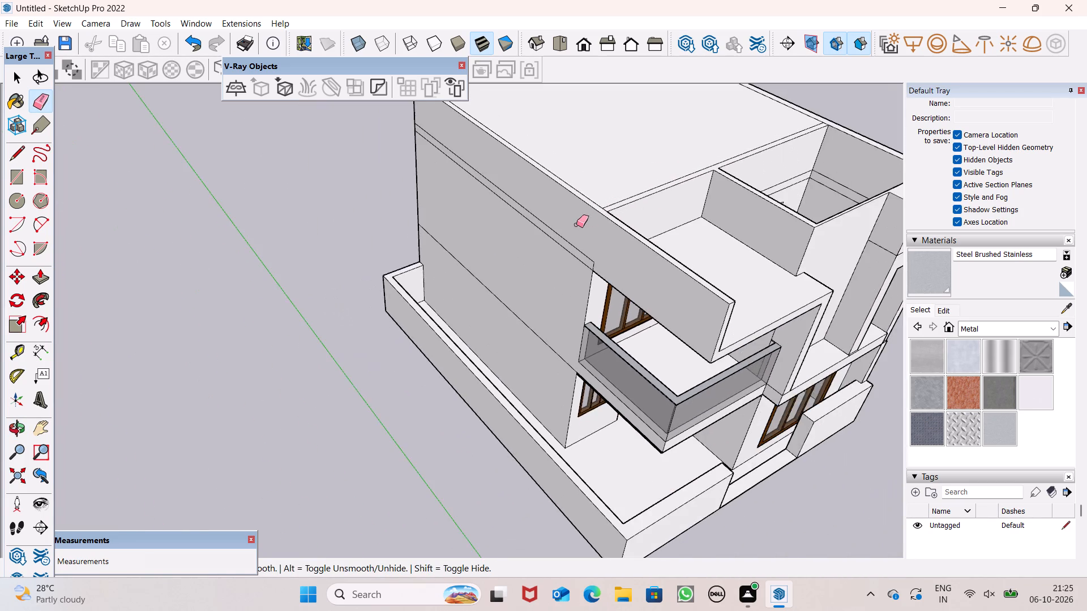
{"action": "scroll", "coordinate": [576, 225], "scroll_direction": "down", "scroll_amount": 5}
{"action": "middle_click_drag", "start_coordinate": [730, 227], "coordinate": [469, 160]}
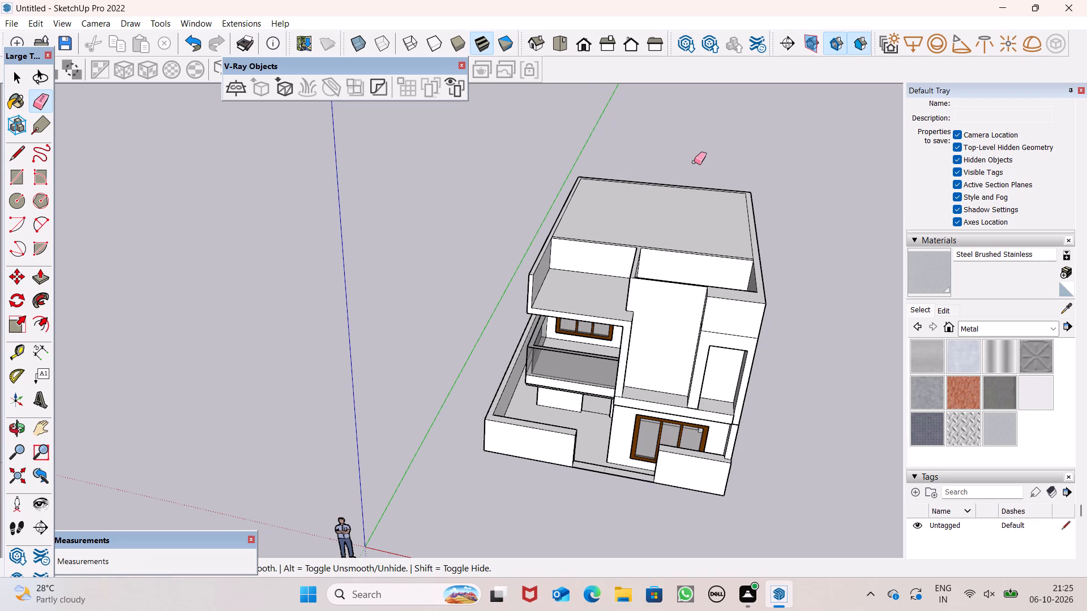
{"action": "scroll", "coordinate": [634, 251], "scroll_direction": "up", "scroll_amount": 4}
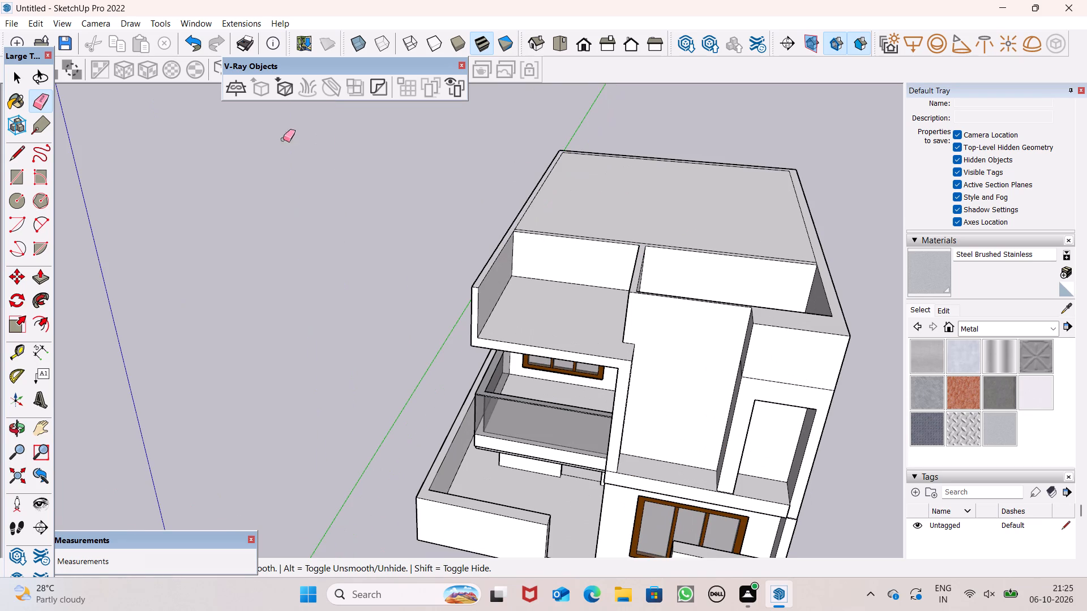
{"action": "left_click", "coordinate": [21, 156]}
{"action": "scroll", "coordinate": [499, 163], "scroll_direction": "up", "scroll_amount": 3}
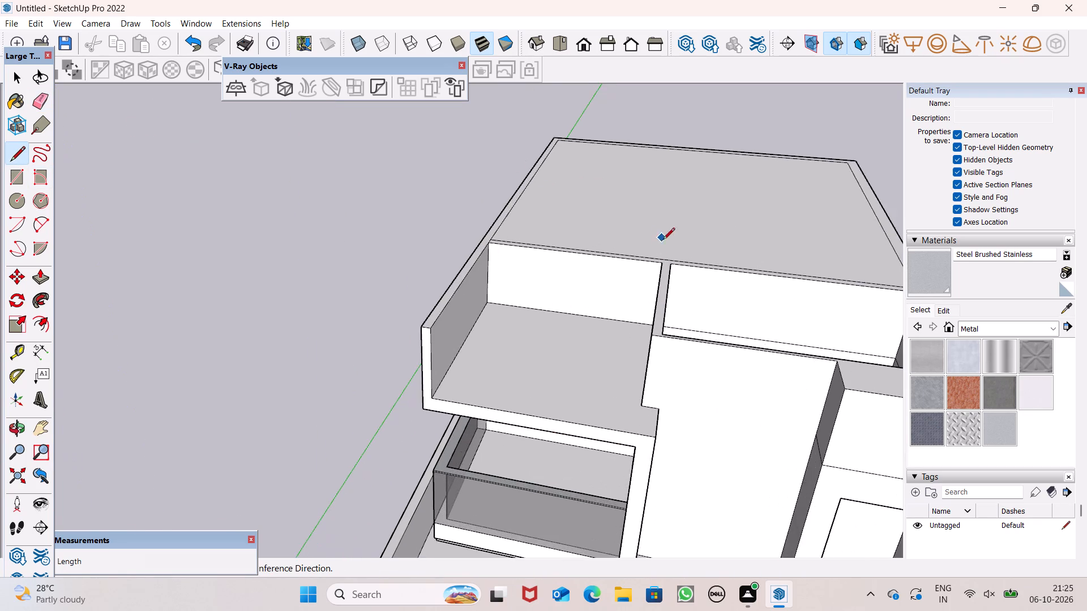
{"action": "scroll", "coordinate": [661, 261], "scroll_direction": "up", "scroll_amount": 5}
{"action": "left_click", "coordinate": [661, 264]}
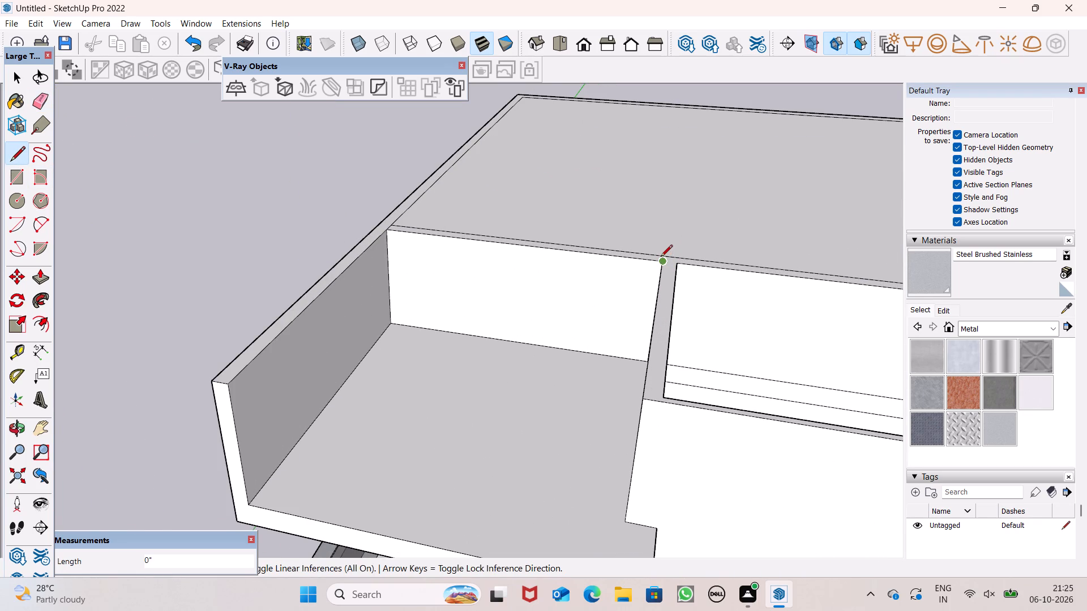
{"action": "left_click", "coordinate": [661, 256]}
{"action": "scroll", "coordinate": [677, 251], "scroll_direction": "up", "scroll_amount": 2}
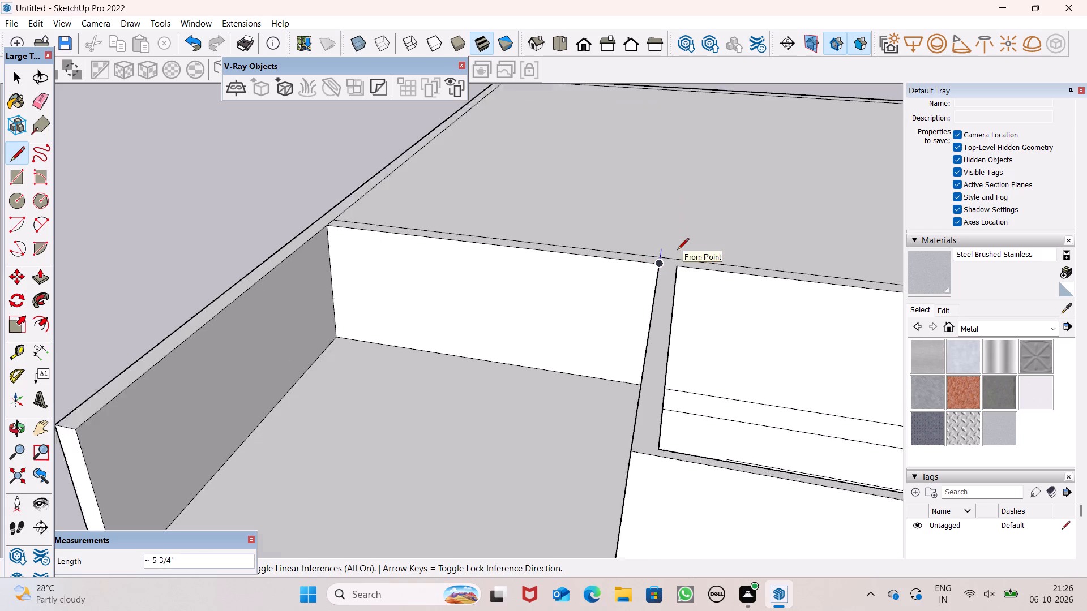
{"action": "scroll", "coordinate": [677, 251], "scroll_direction": "up", "scroll_amount": 2}
{"action": "left_click", "coordinate": [660, 257]}
{"action": "scroll", "coordinate": [707, 194], "scroll_direction": "down", "scroll_amount": 2}
{"action": "key", "text": "space"}
Examine the whole house and its roof parapets from above.
{"action": "scroll", "coordinate": [743, 166], "scroll_direction": "down", "scroll_amount": 5}
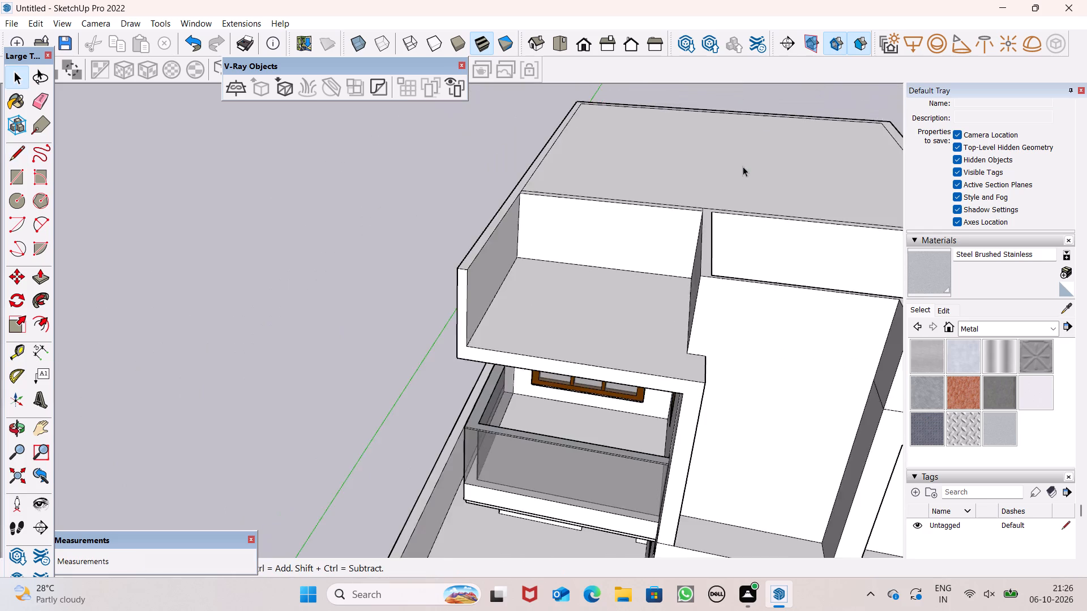
{"action": "scroll", "coordinate": [743, 166], "scroll_direction": "down", "scroll_amount": 17}
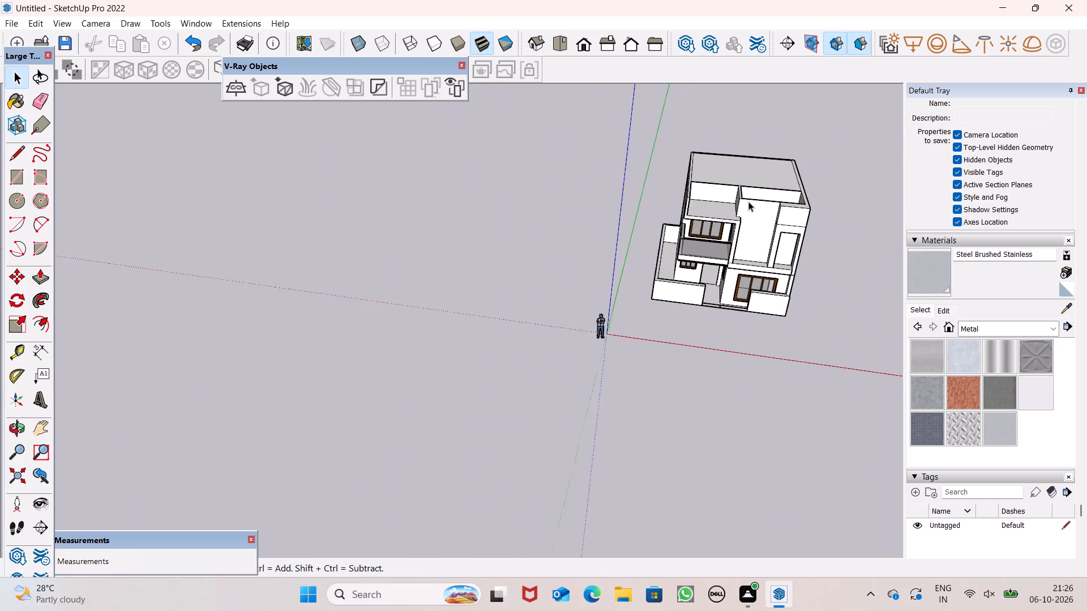
{"action": "scroll", "coordinate": [748, 201], "scroll_direction": "down", "scroll_amount": 2}
{"action": "scroll", "coordinate": [769, 197], "scroll_direction": "up", "scroll_amount": 6}
{"action": "middle_click_drag", "start_coordinate": [790, 255], "coordinate": [818, 303]}
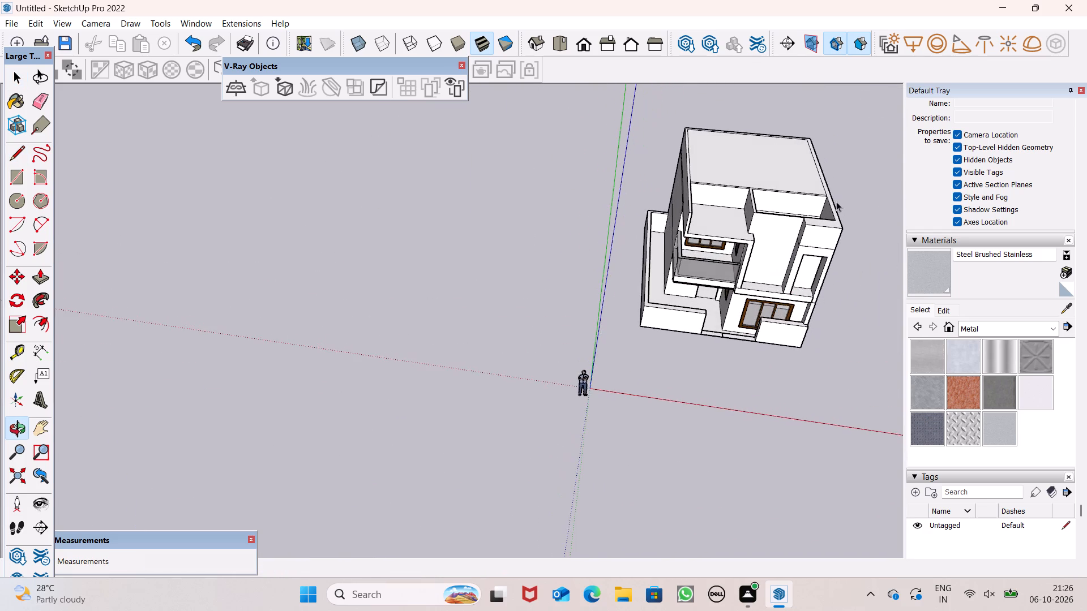
{"action": "scroll", "coordinate": [818, 237], "scroll_direction": "down", "scroll_amount": 2}
{"action": "middle_click_drag", "start_coordinate": [753, 234], "coordinate": [737, 323]}
{"action": "scroll", "coordinate": [756, 199], "scroll_direction": "down", "scroll_amount": 7}
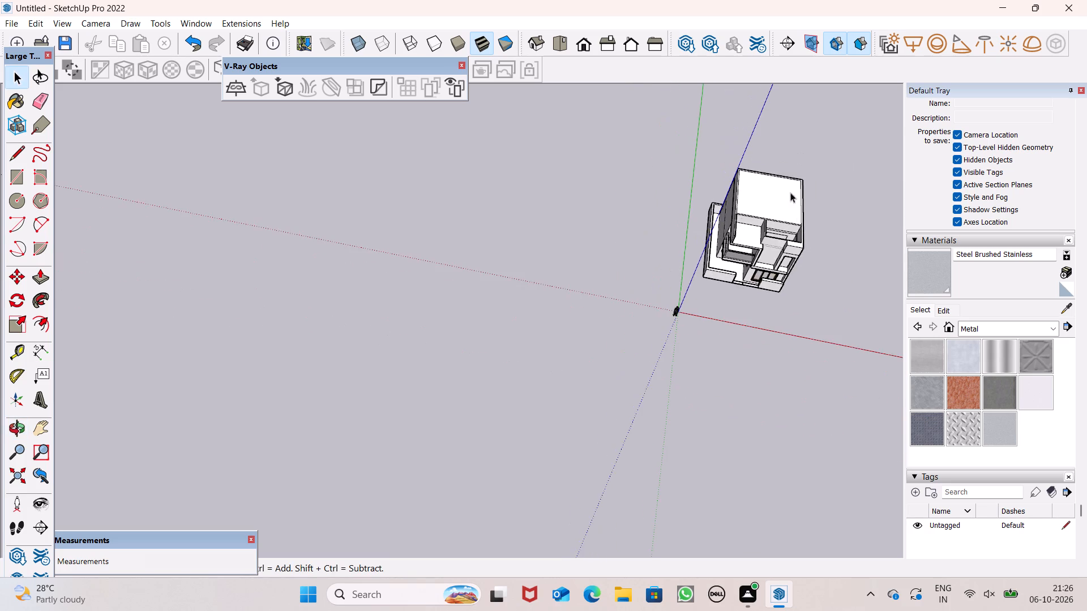
{"action": "scroll", "coordinate": [823, 182], "scroll_direction": "up", "scroll_amount": 17}
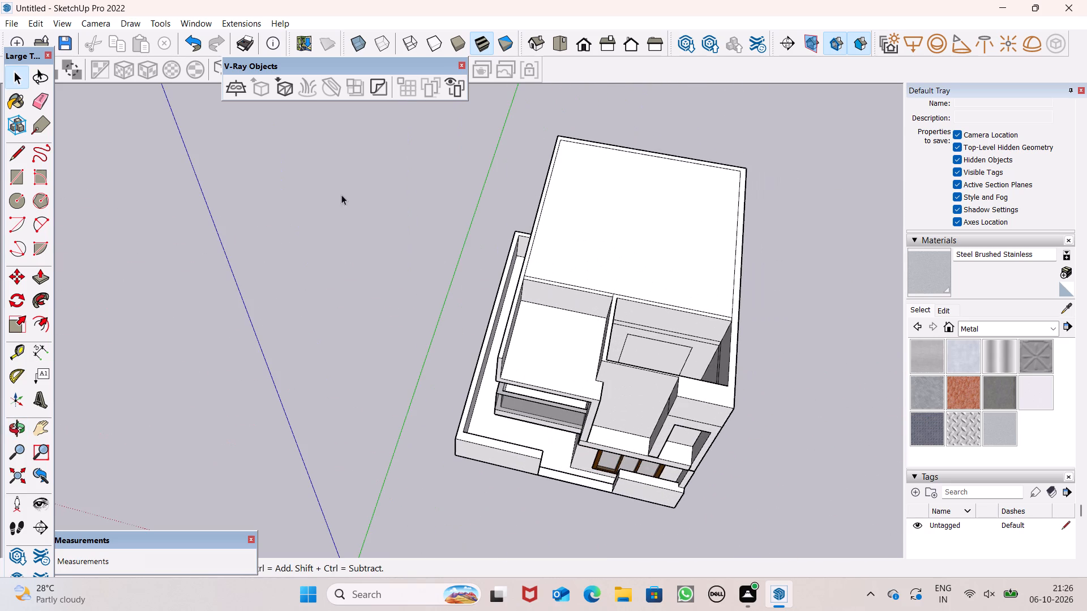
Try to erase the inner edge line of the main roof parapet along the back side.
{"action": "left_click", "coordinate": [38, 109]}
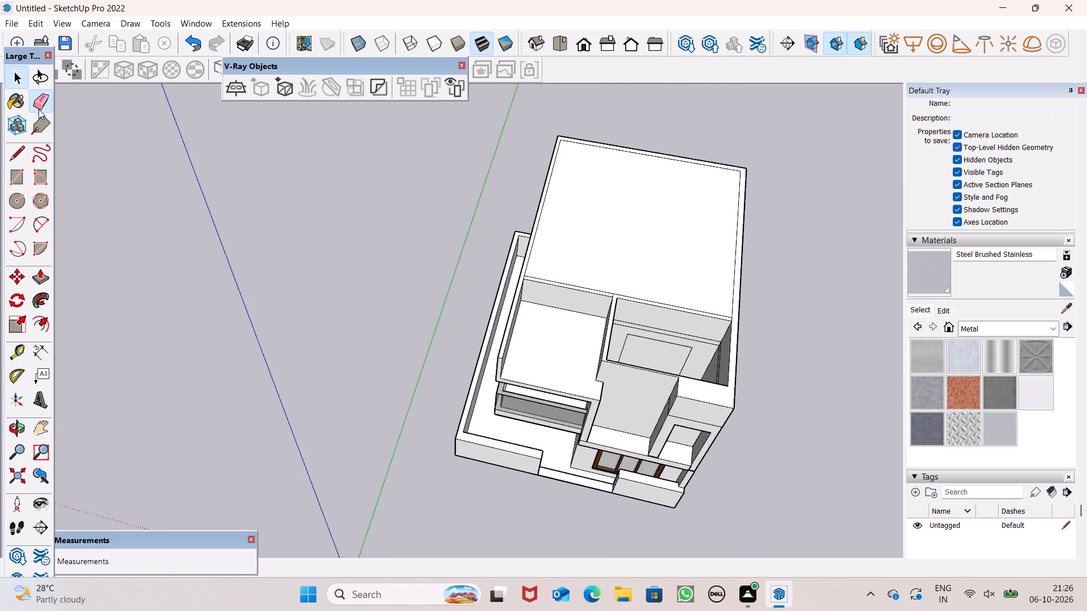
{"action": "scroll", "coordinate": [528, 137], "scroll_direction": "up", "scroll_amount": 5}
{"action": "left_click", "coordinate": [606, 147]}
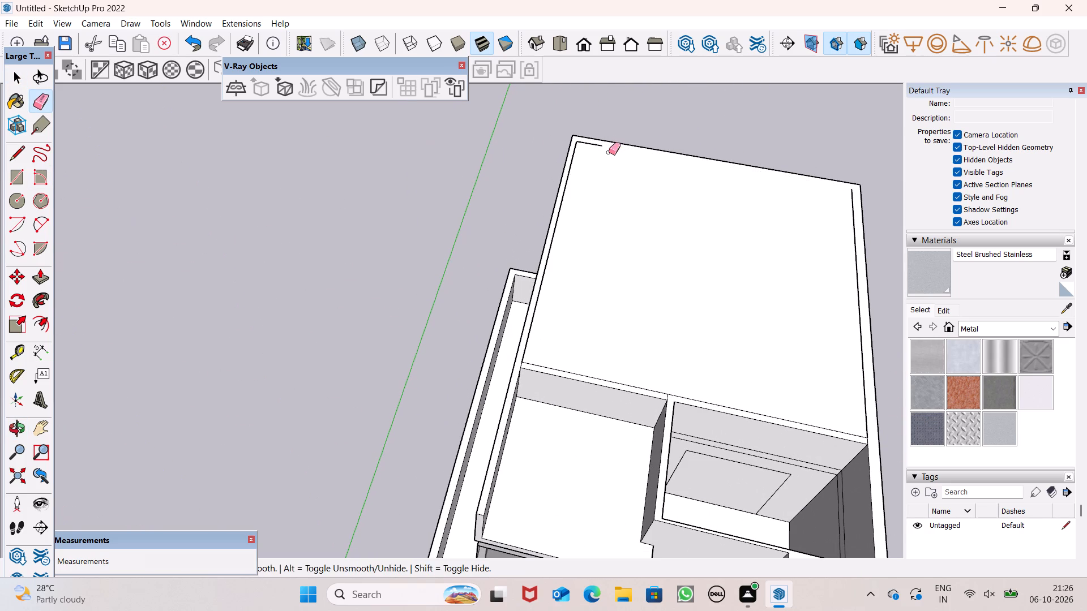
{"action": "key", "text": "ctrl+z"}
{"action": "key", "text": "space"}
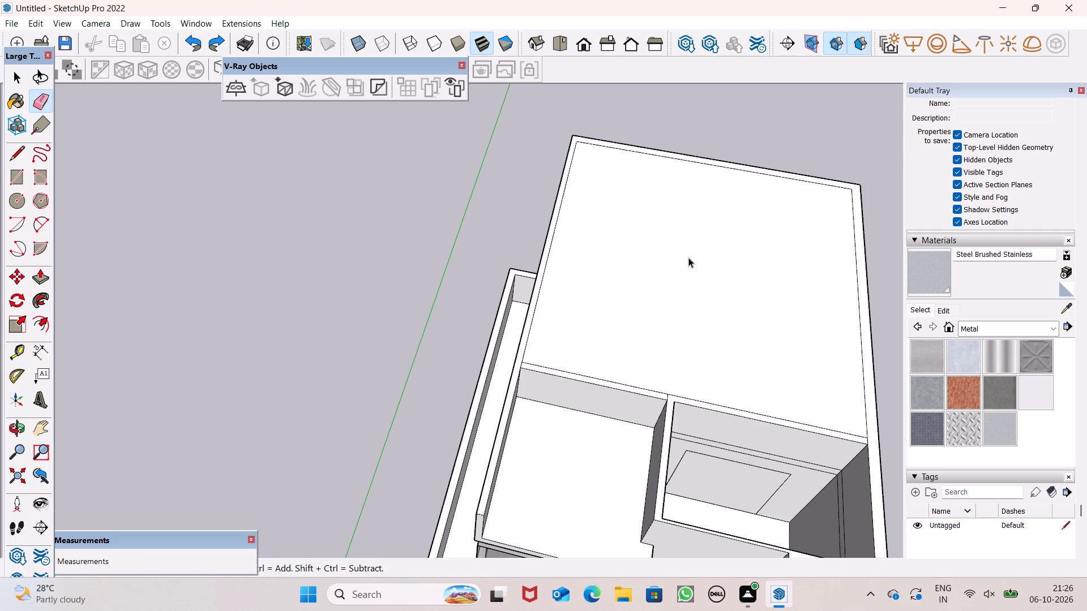
Undo the recent edits back to before the canopy's outer side parapet was raised.
{"action": "scroll", "coordinate": [674, 247], "scroll_direction": "down", "scroll_amount": 4}
{"action": "middle_click_drag", "start_coordinate": [709, 296], "coordinate": [741, 254]}
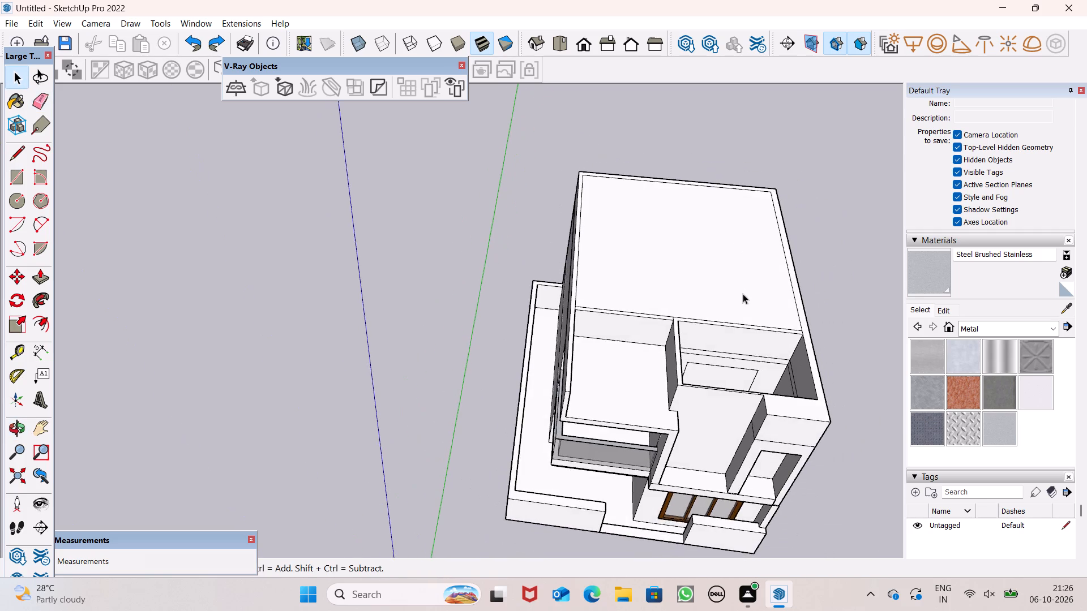
{"action": "scroll", "coordinate": [748, 297], "scroll_direction": "up", "scroll_amount": 2}
{"action": "key", "text": "ctrl+z"}
{"action": "key", "text": "ctrl+z"}
{"action": "key", "text": "ctrl+z"}
{"action": "key", "text": "ctrl+z"}
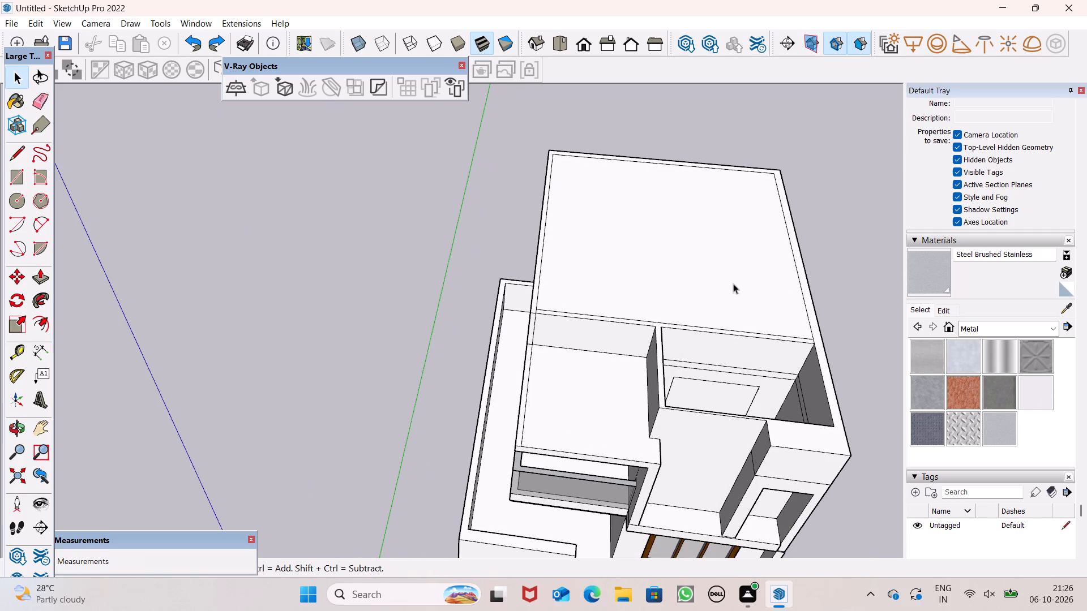
{"action": "key", "text": "ctrl+z"}
{"action": "key", "text": "ctrl+z"}
{"action": "key", "text": "ctrl+z"}
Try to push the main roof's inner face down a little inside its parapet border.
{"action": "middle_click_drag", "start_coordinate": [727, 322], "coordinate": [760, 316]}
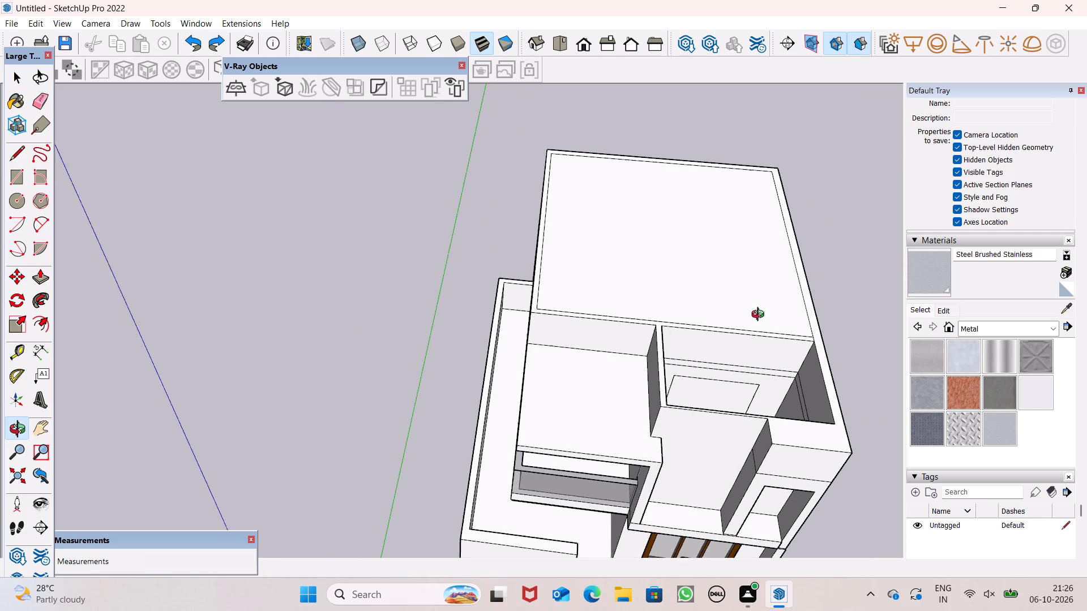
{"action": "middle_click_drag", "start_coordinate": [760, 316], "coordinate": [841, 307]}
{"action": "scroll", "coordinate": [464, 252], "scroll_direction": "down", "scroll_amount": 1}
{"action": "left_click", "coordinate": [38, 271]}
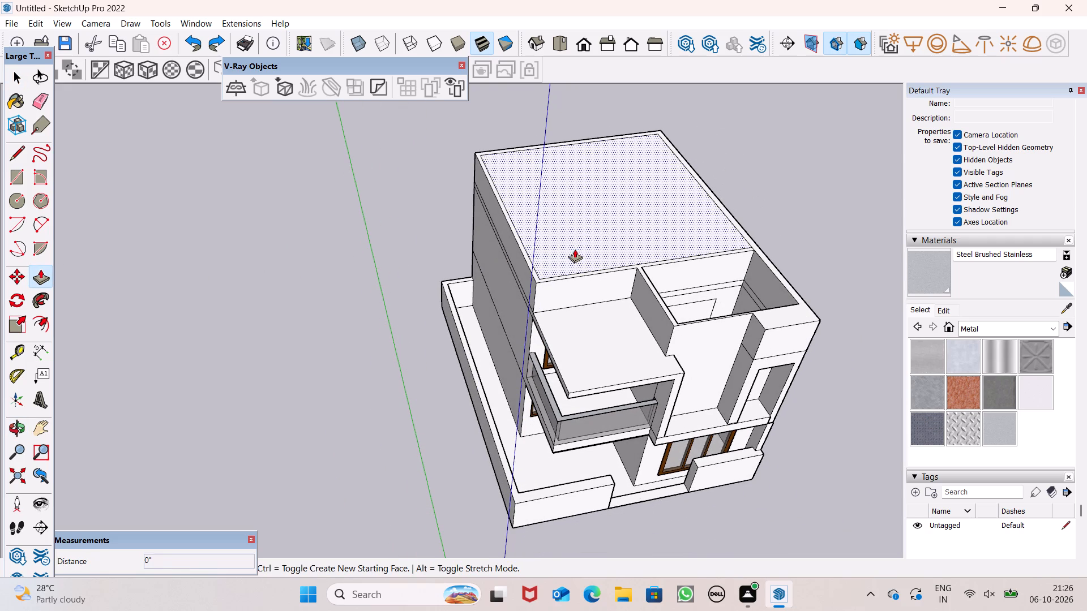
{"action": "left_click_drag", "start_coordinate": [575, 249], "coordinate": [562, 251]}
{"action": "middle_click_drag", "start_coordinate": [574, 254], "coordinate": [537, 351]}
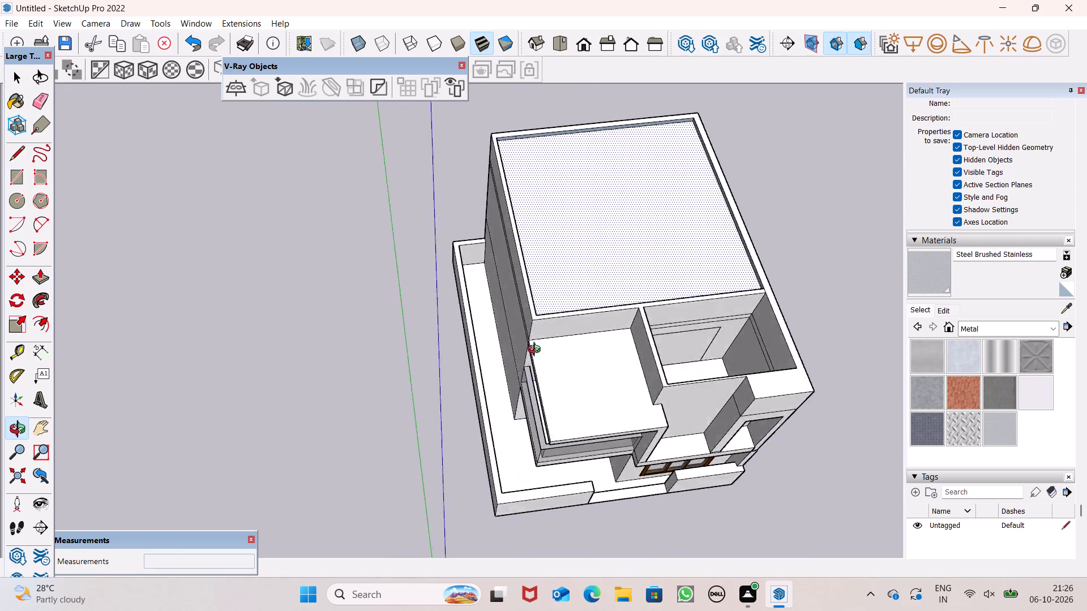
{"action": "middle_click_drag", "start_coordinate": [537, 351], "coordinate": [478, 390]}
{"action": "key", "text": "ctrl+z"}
Push/Pull the main roof's inner face down 5' inside the parapet border.
{"action": "scroll", "coordinate": [642, 347], "scroll_direction": "up", "scroll_amount": 7}
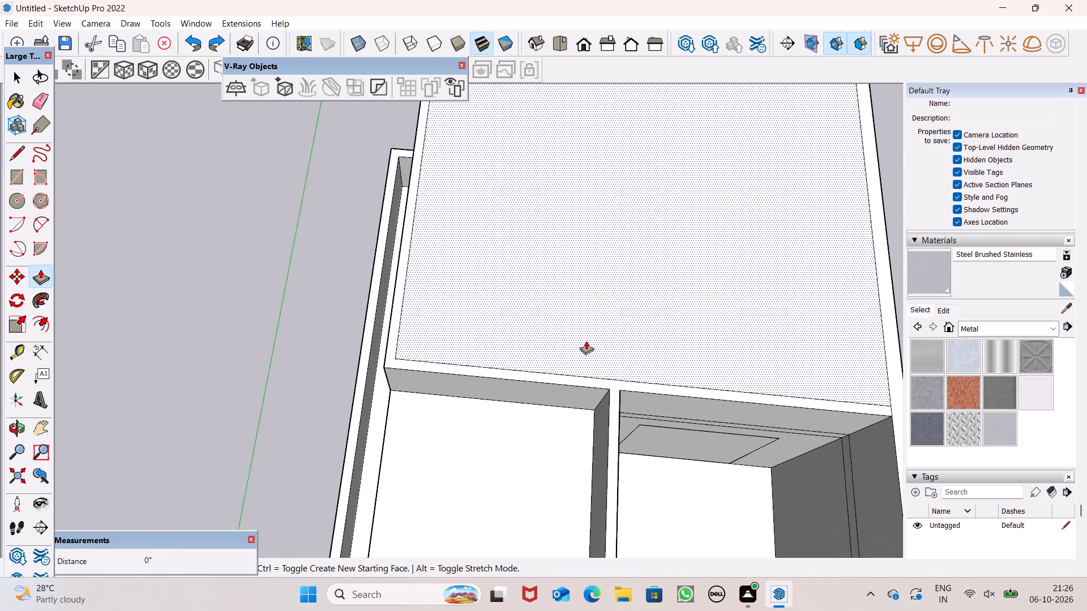
{"action": "left_click_drag", "start_coordinate": [582, 341], "coordinate": [491, 286]}
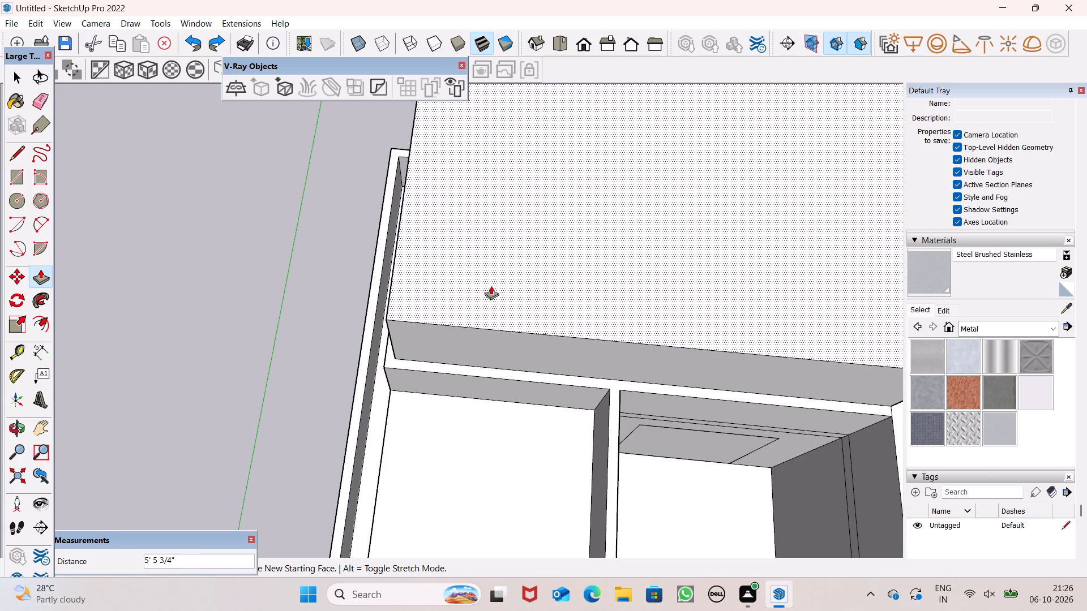
{"action": "left_click_drag", "start_coordinate": [491, 286], "coordinate": [551, 346]}
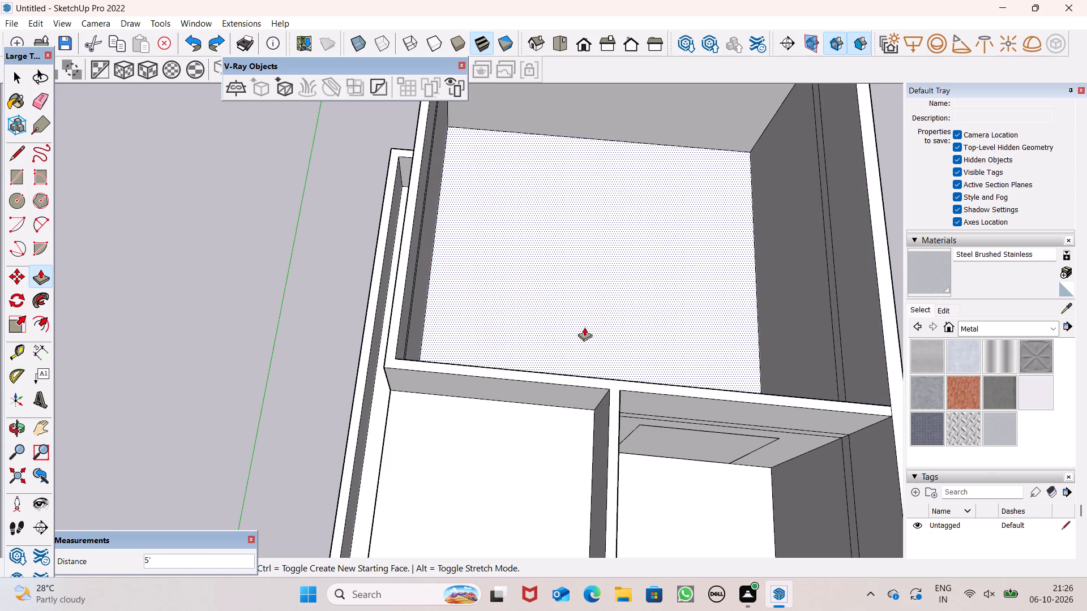
Examine the whole house and its recessed main roof from the front, the canopy side and above.
{"action": "middle_click_drag", "start_coordinate": [605, 311], "coordinate": [725, 221]}
{"action": "scroll", "coordinate": [727, 247], "scroll_direction": "down", "scroll_amount": 4}
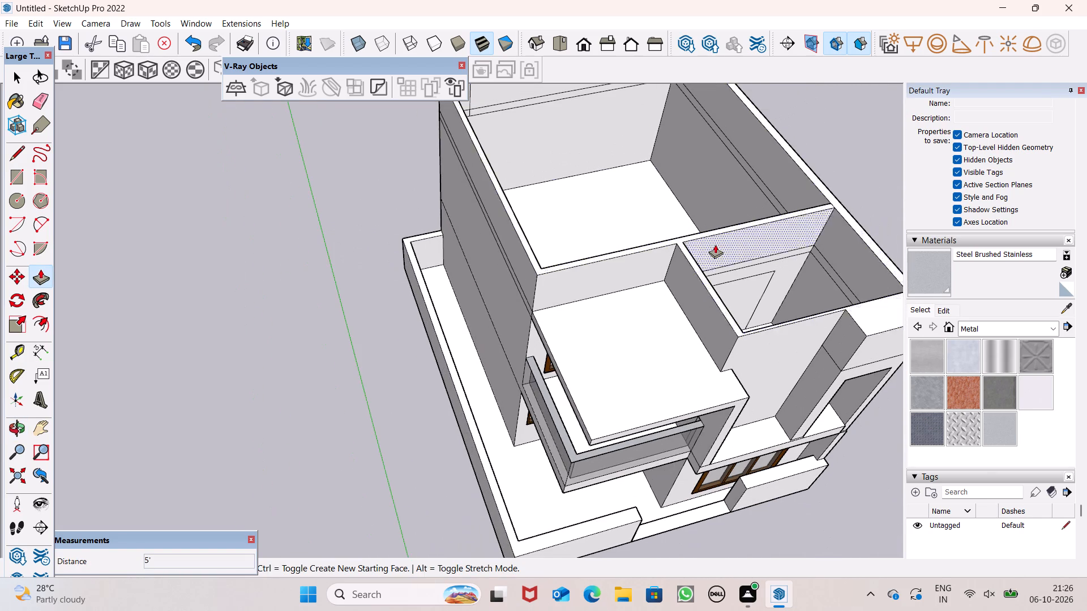
{"action": "scroll", "coordinate": [715, 243], "scroll_direction": "down", "scroll_amount": 4}
{"action": "middle_click_drag", "start_coordinate": [687, 216], "coordinate": [675, 58]}
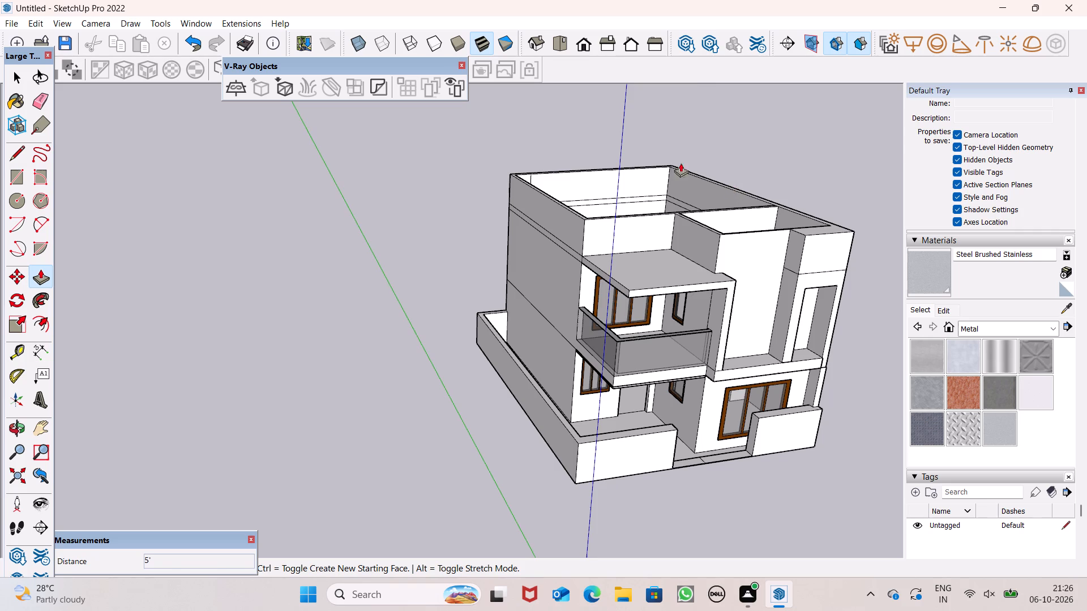
{"action": "scroll", "coordinate": [620, 231], "scroll_direction": "down", "scroll_amount": 7}
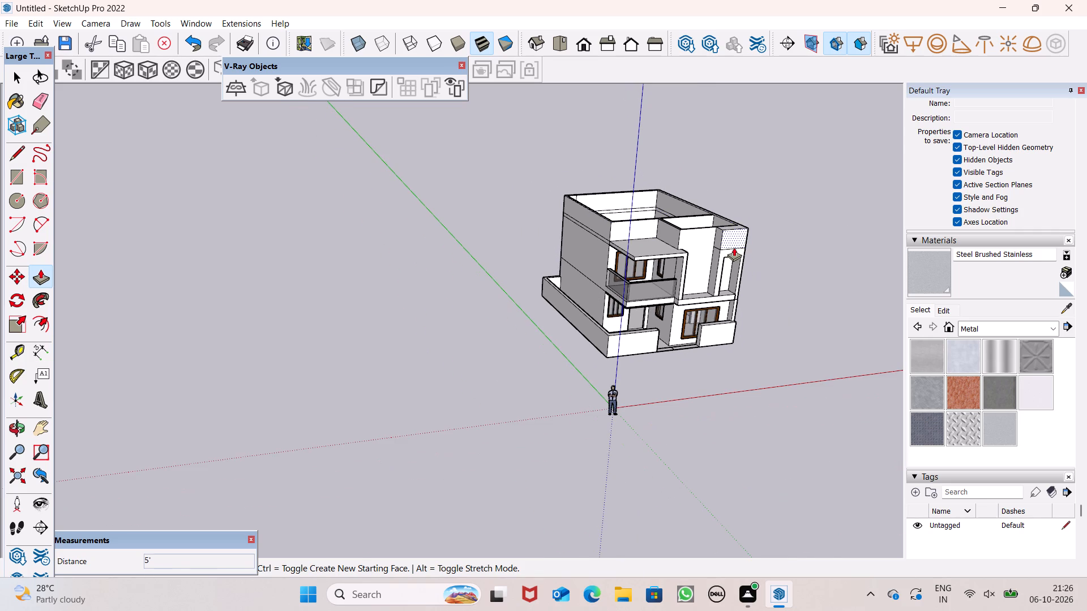
{"action": "middle_click_drag", "start_coordinate": [724, 251], "coordinate": [654, 244]}
{"action": "key", "text": "space"}
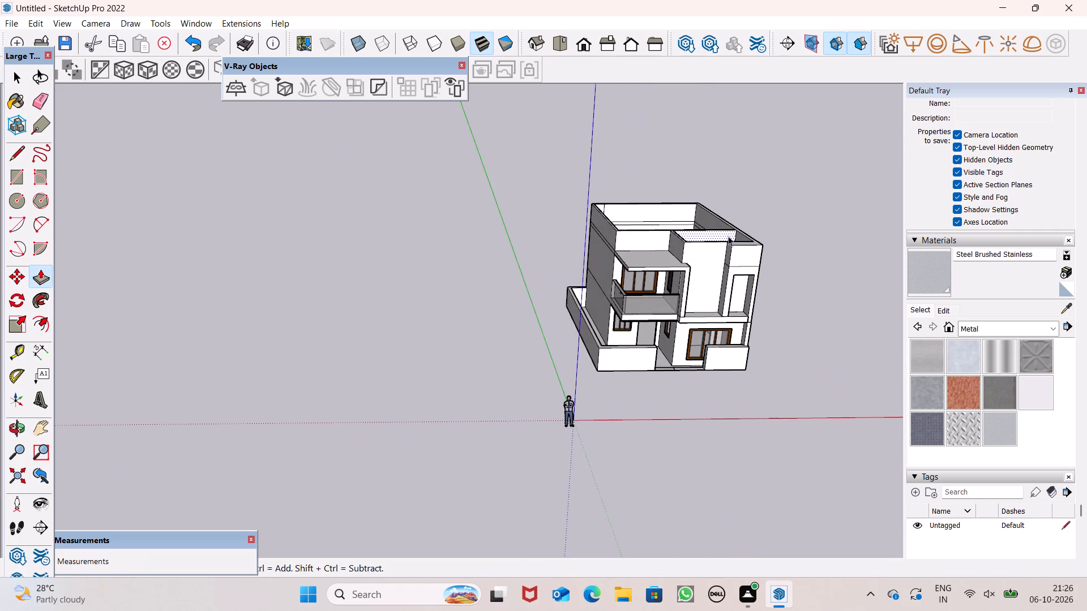
{"action": "scroll", "coordinate": [771, 238], "scroll_direction": "up", "scroll_amount": 1}
{"action": "middle_click_drag", "start_coordinate": [738, 272], "coordinate": [895, 259]}
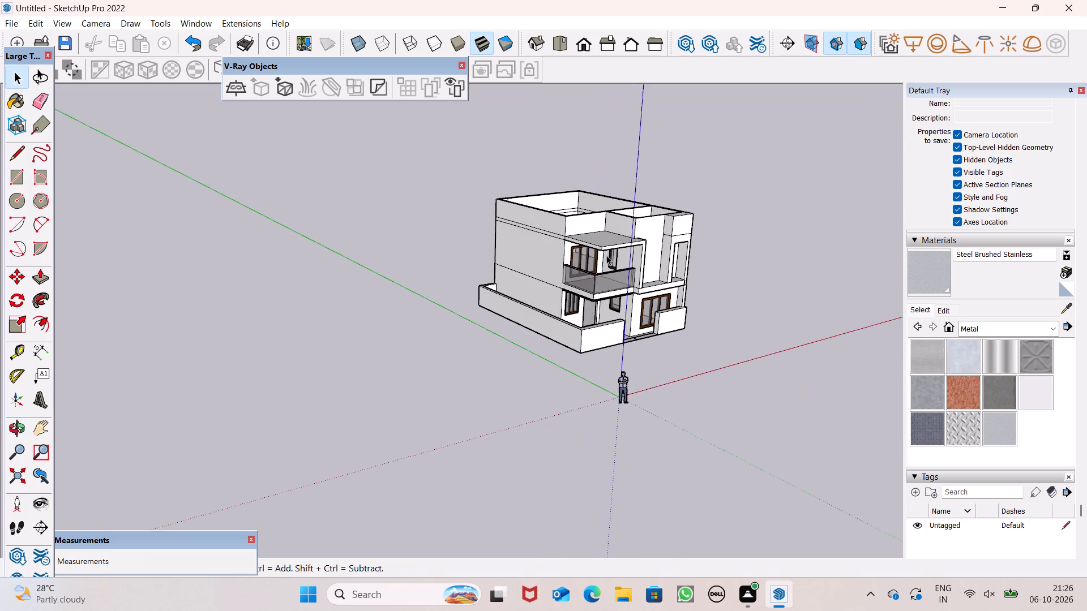
{"action": "scroll", "coordinate": [575, 239], "scroll_direction": "up", "scroll_amount": 1}
{"action": "middle_click_drag", "start_coordinate": [572, 242], "coordinate": [425, 346]}
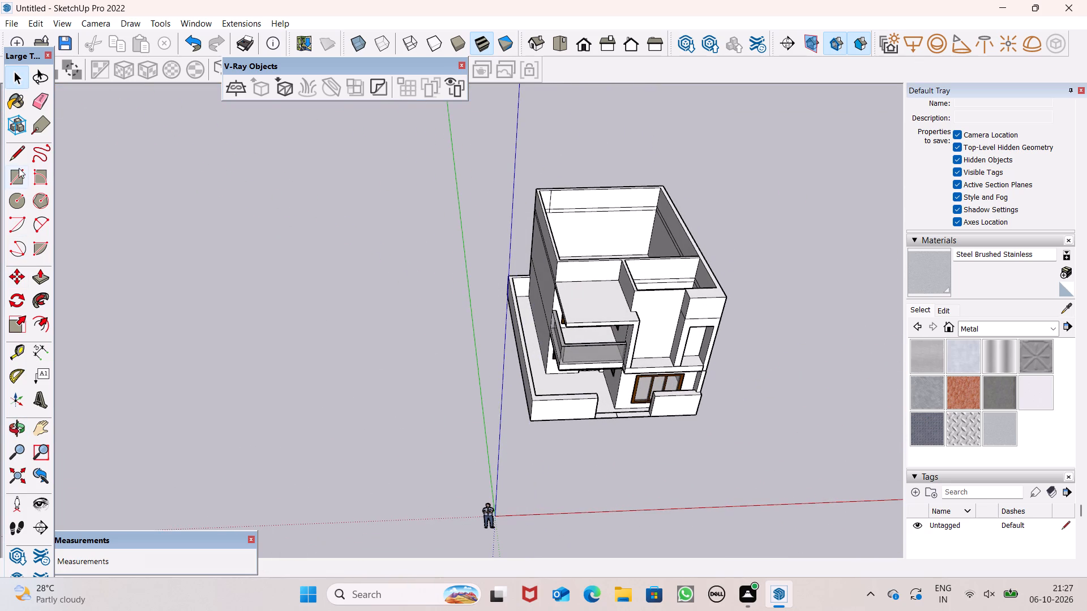
Draw a 6" line across the front parapet's top from its inner side corner and a 4' 2 11/16" vertical line down to the canopy slab.
{"action": "left_click", "coordinate": [16, 156]}
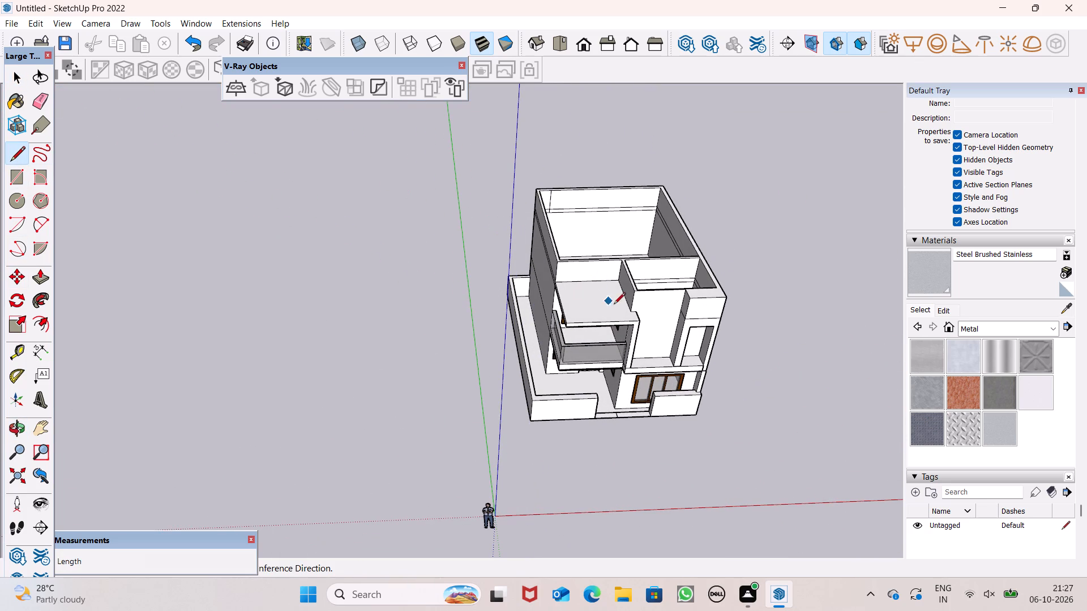
{"action": "middle_click_drag", "start_coordinate": [611, 317], "coordinate": [606, 338]}
{"action": "scroll", "coordinate": [606, 338], "scroll_direction": "up", "scroll_amount": 1}
{"action": "scroll", "coordinate": [657, 262], "scroll_direction": "up", "scroll_amount": 3}
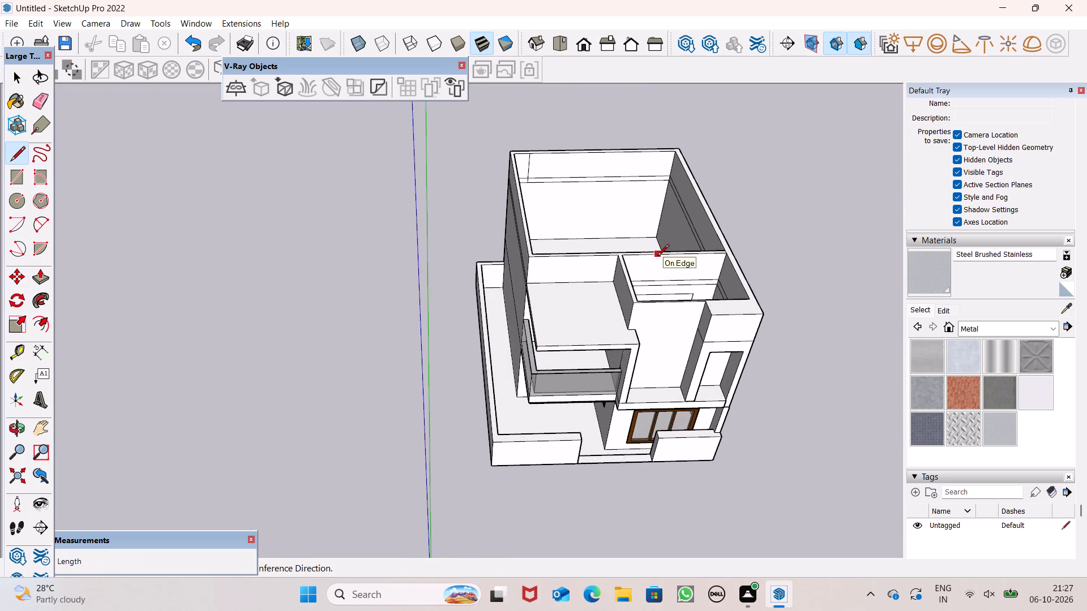
{"action": "scroll", "coordinate": [661, 255], "scroll_direction": "up", "scroll_amount": 4}
{"action": "scroll", "coordinate": [656, 257], "scroll_direction": "down", "scroll_amount": 1}
{"action": "scroll", "coordinate": [655, 258], "scroll_direction": "up", "scroll_amount": 1}
{"action": "scroll", "coordinate": [457, 266], "scroll_direction": "up", "scroll_amount": 12}
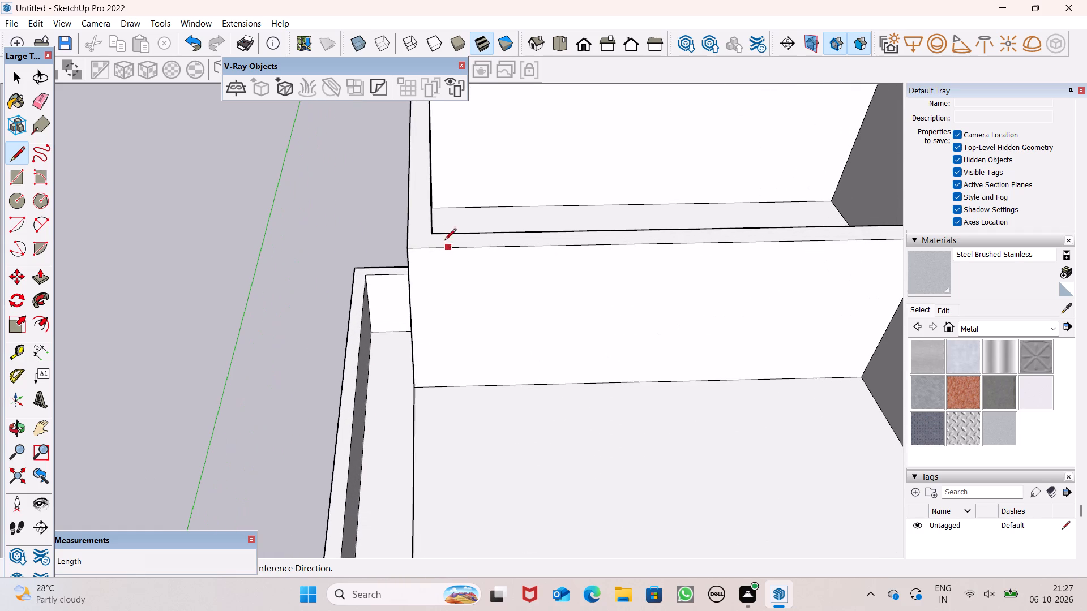
{"action": "left_click", "coordinate": [429, 231]}
{"action": "left_click", "coordinate": [427, 252]}
{"action": "left_click", "coordinate": [438, 386]}
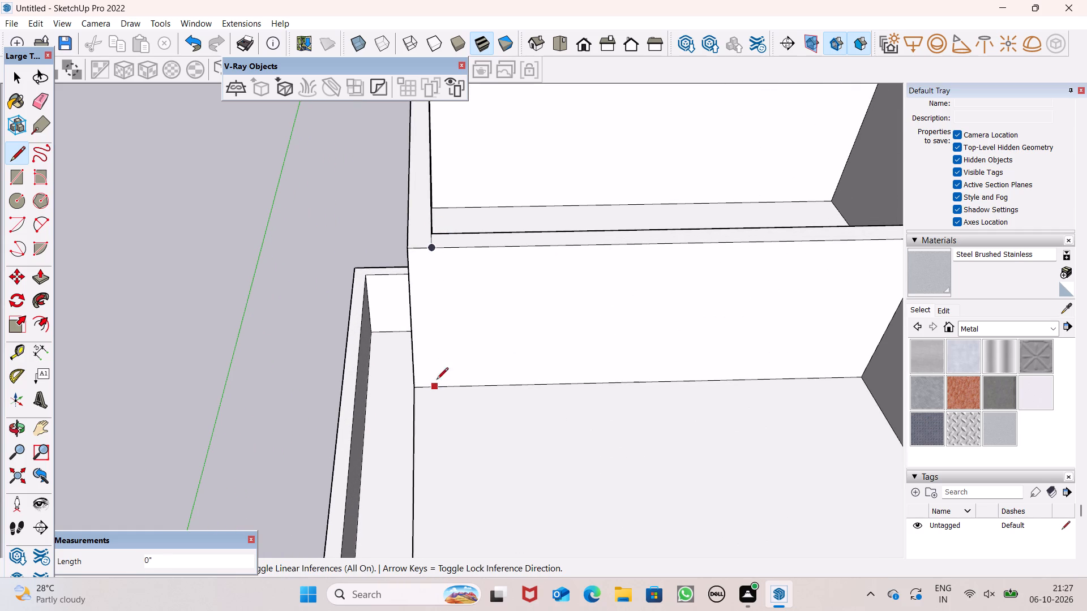
{"action": "left_click", "coordinate": [437, 254]}
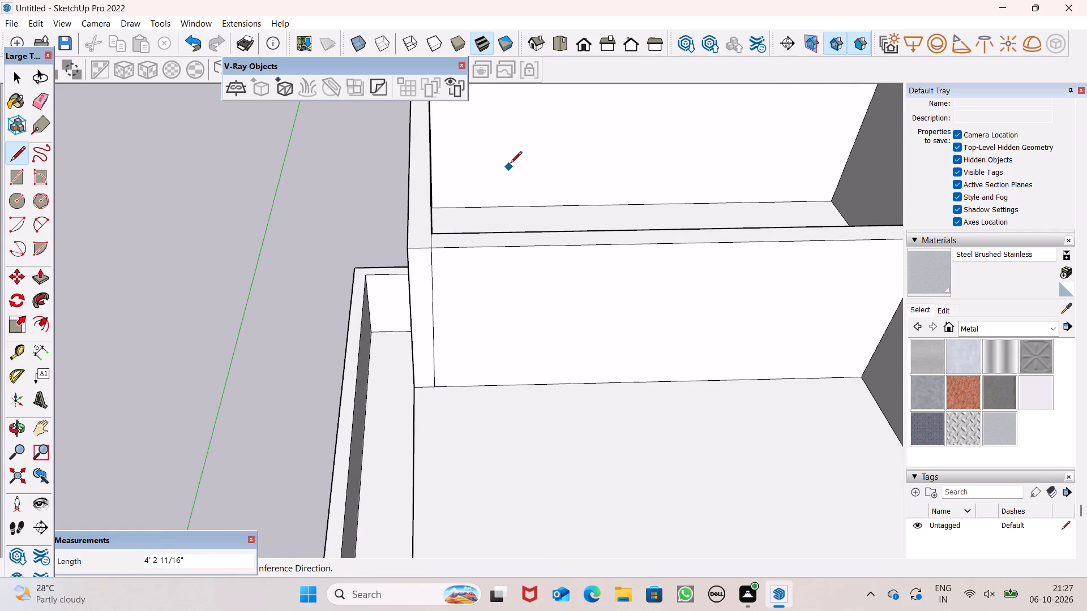
Draw a line along the canopy top from the vertical line's foot to the front edge, parallel to the outer side.
{"action": "scroll", "coordinate": [510, 164], "scroll_direction": "down", "scroll_amount": 5}
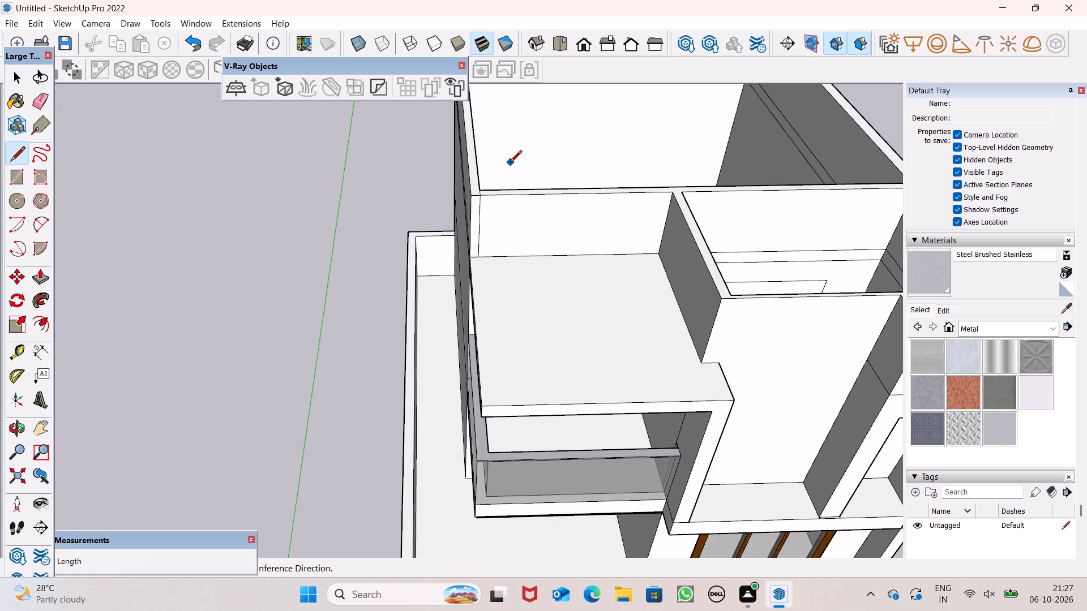
{"action": "scroll", "coordinate": [572, 157], "scroll_direction": "down", "scroll_amount": 2}
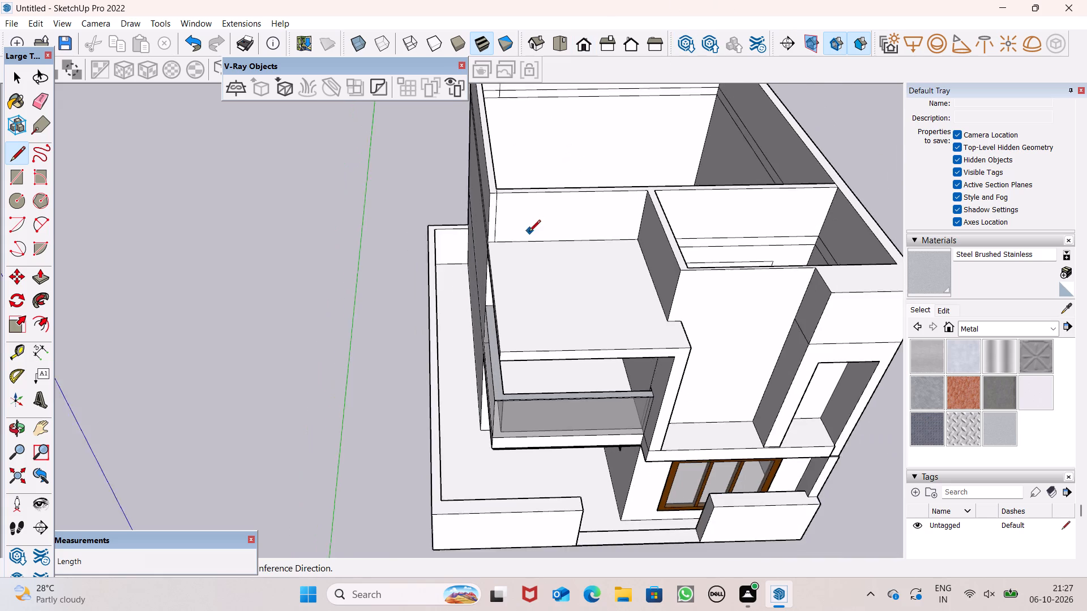
{"action": "scroll", "coordinate": [529, 233], "scroll_direction": "down", "scroll_amount": 1}
{"action": "scroll", "coordinate": [506, 266], "scroll_direction": "up", "scroll_amount": 6}
{"action": "left_click", "coordinate": [491, 227]}
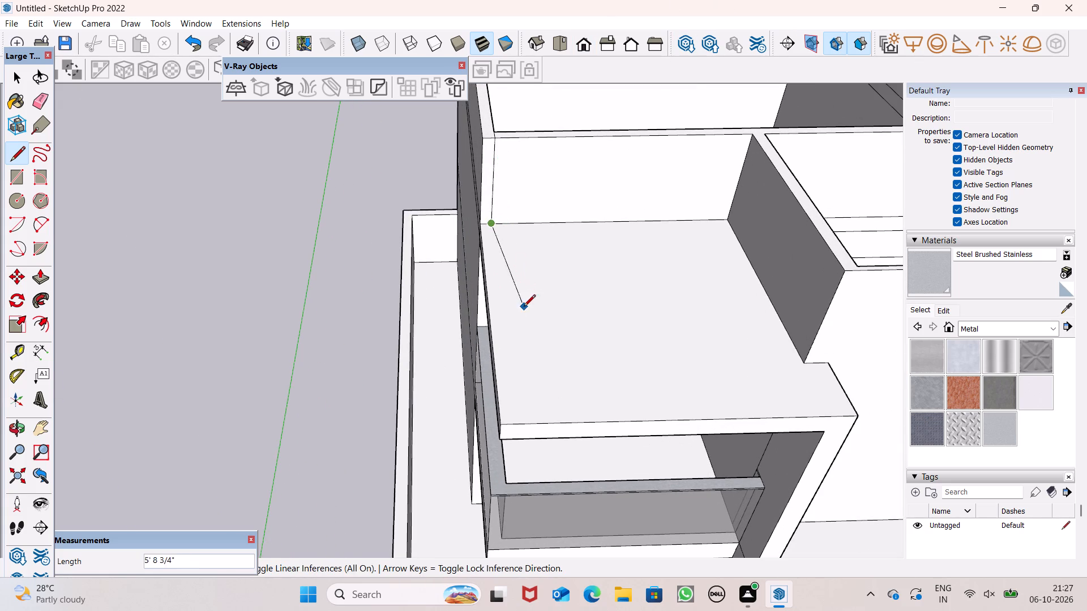
{"action": "left_click", "coordinate": [519, 425]}
{"action": "key", "text": "space"}
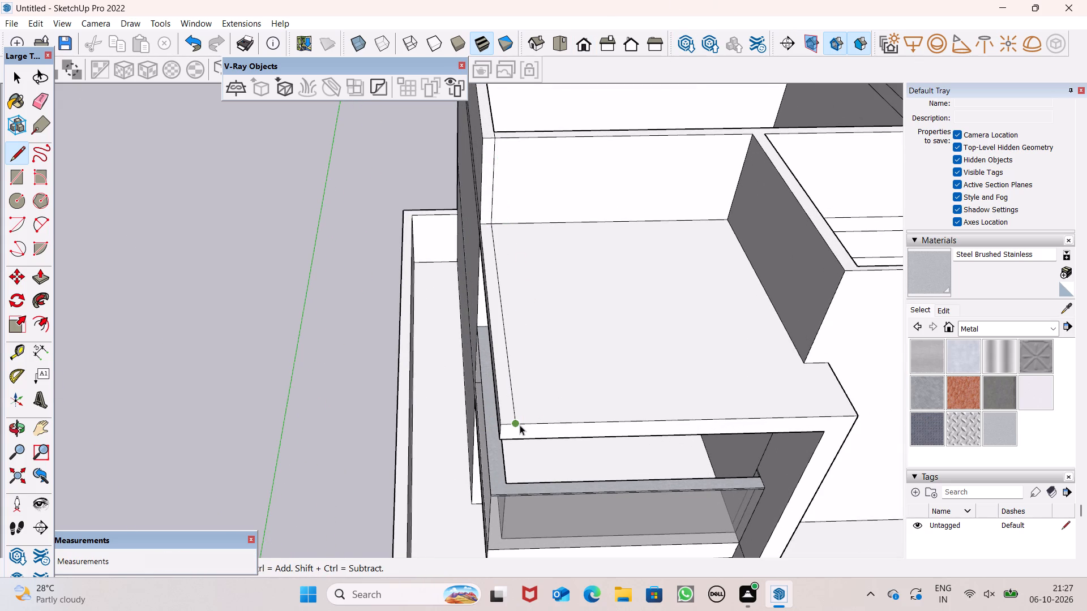
Push/Pull the narrow strip along the canopy's outer side up 4' 2 11/16" to the roof parapet's height.
{"action": "scroll", "coordinate": [529, 411], "scroll_direction": "down", "scroll_amount": 3}
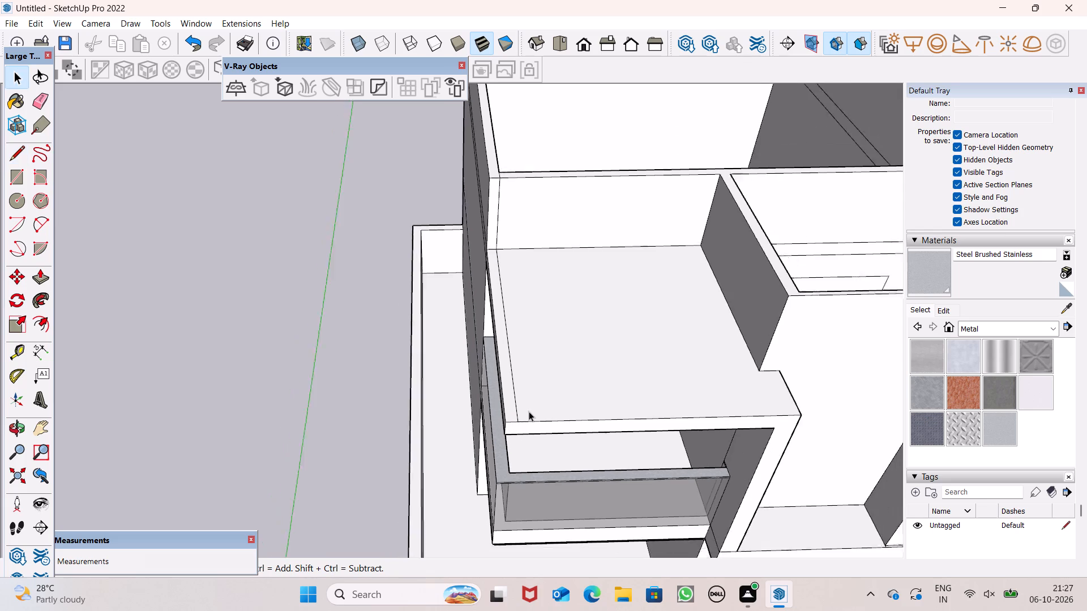
{"action": "scroll", "coordinate": [529, 411], "scroll_direction": "down", "scroll_amount": 2}
{"action": "scroll", "coordinate": [529, 411], "scroll_direction": "up", "scroll_amount": 1}
{"action": "scroll", "coordinate": [532, 388], "scroll_direction": "down", "scroll_amount": 3}
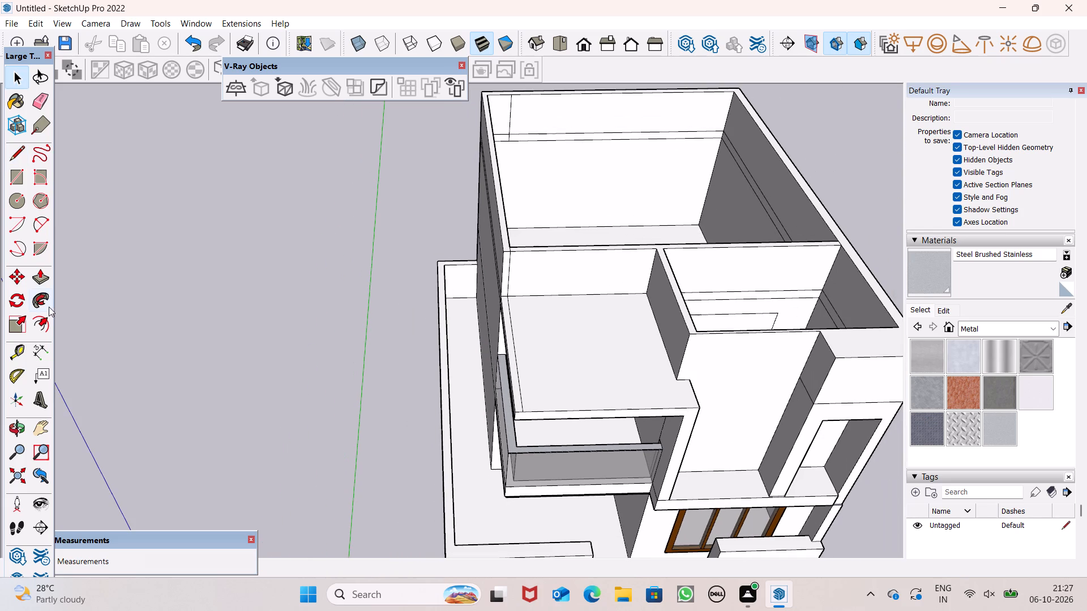
{"action": "left_click", "coordinate": [36, 279]}
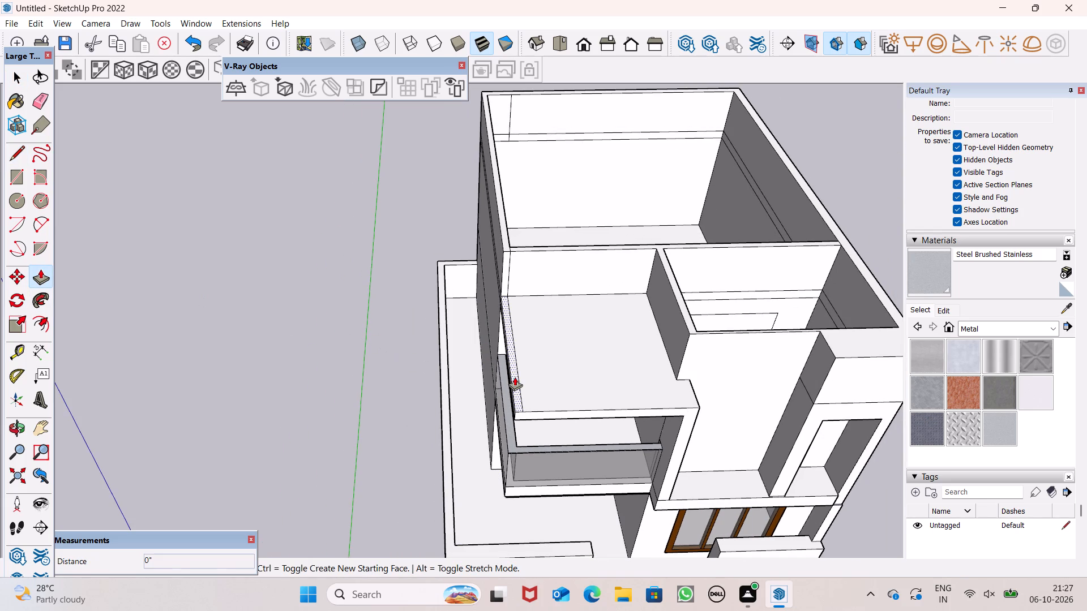
{"action": "left_click_drag", "start_coordinate": [517, 373], "coordinate": [537, 248]}
Erase the vertical seam on the outer side face between the canopy's side parapet and the main roof parapet.
{"action": "scroll", "coordinate": [560, 290], "scroll_direction": "down", "scroll_amount": 4}
{"action": "middle_click_drag", "start_coordinate": [596, 343], "coordinate": [741, 340]}
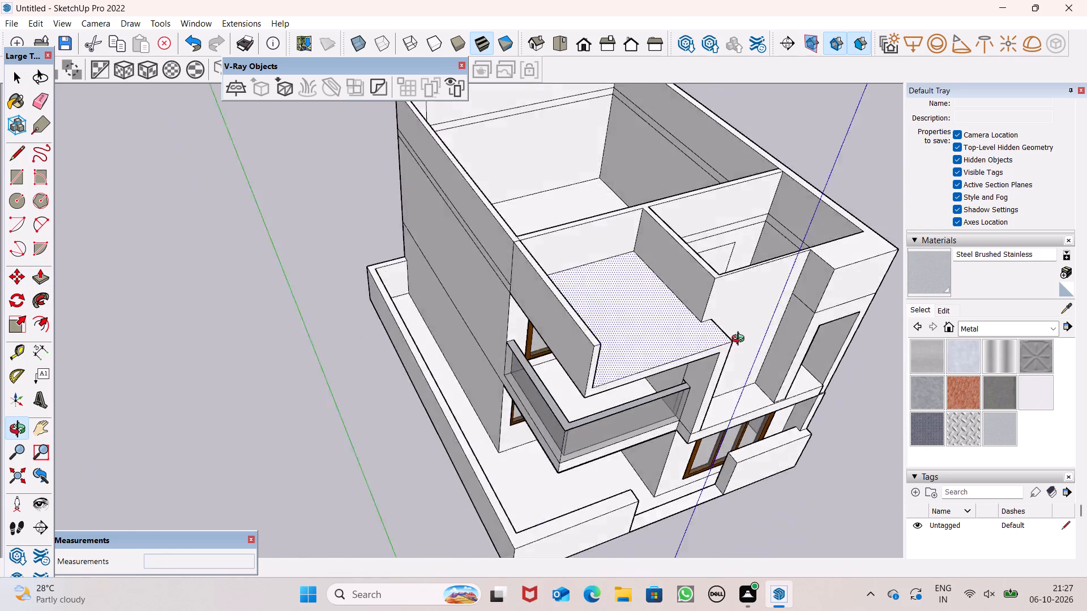
{"action": "middle_click_drag", "start_coordinate": [741, 340], "coordinate": [935, 261]}
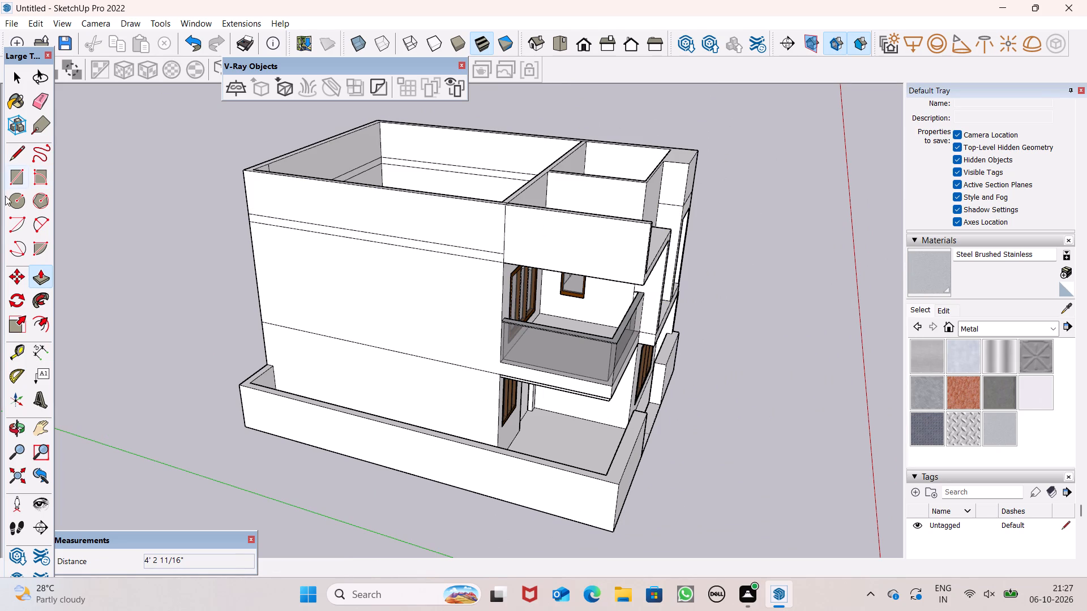
{"action": "left_click", "coordinate": [49, 106]}
{"action": "scroll", "coordinate": [527, 236], "scroll_direction": "up", "scroll_amount": 2}
{"action": "scroll", "coordinate": [527, 236], "scroll_direction": "down", "scroll_amount": 1}
{"action": "scroll", "coordinate": [527, 236], "scroll_direction": "up", "scroll_amount": 2}
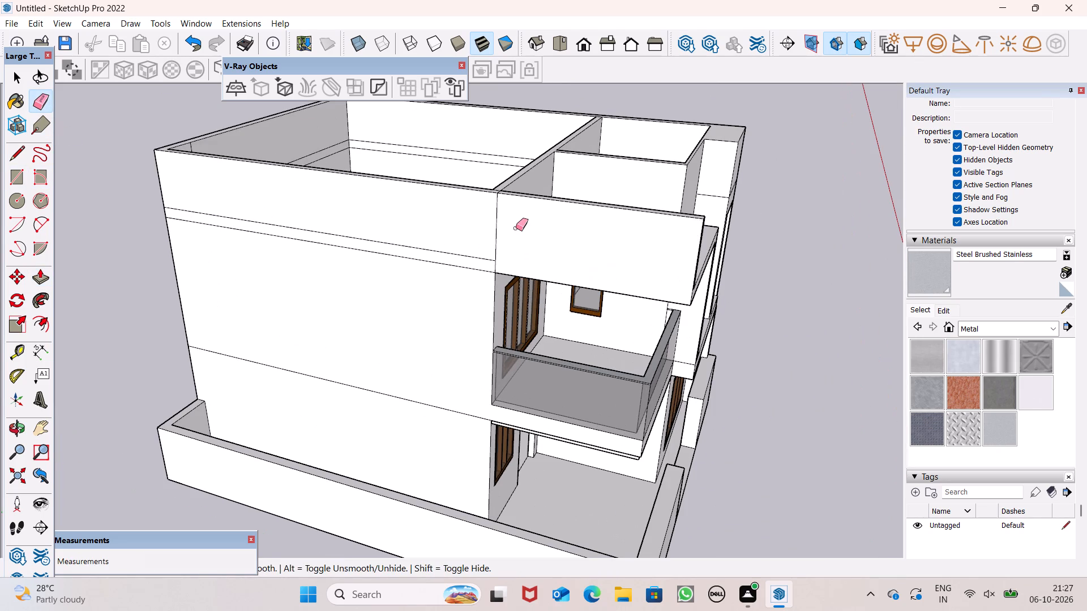
{"action": "left_click_drag", "start_coordinate": [510, 228], "coordinate": [494, 227]}
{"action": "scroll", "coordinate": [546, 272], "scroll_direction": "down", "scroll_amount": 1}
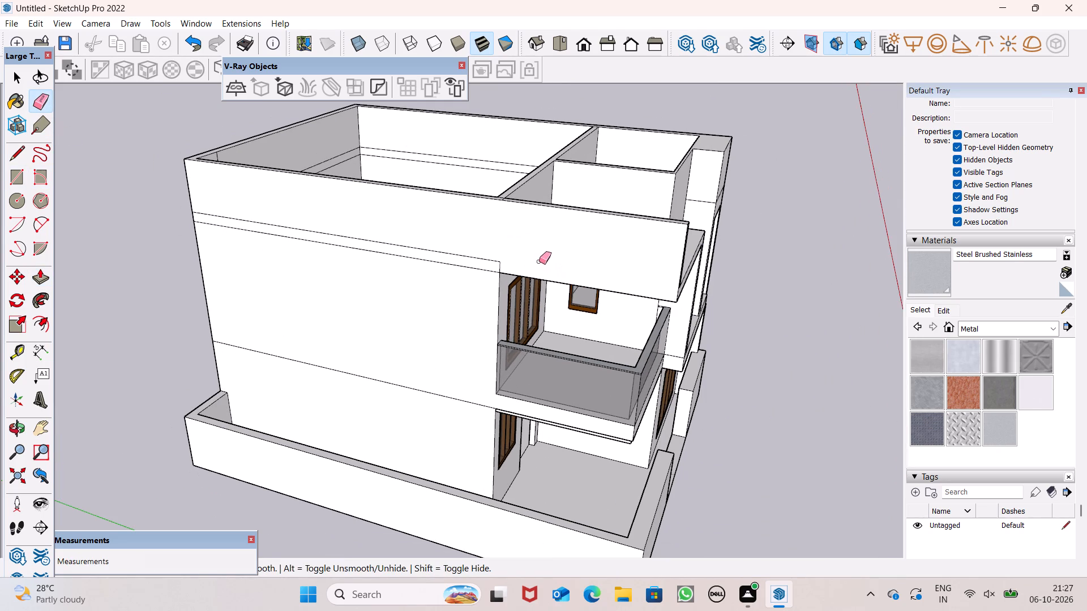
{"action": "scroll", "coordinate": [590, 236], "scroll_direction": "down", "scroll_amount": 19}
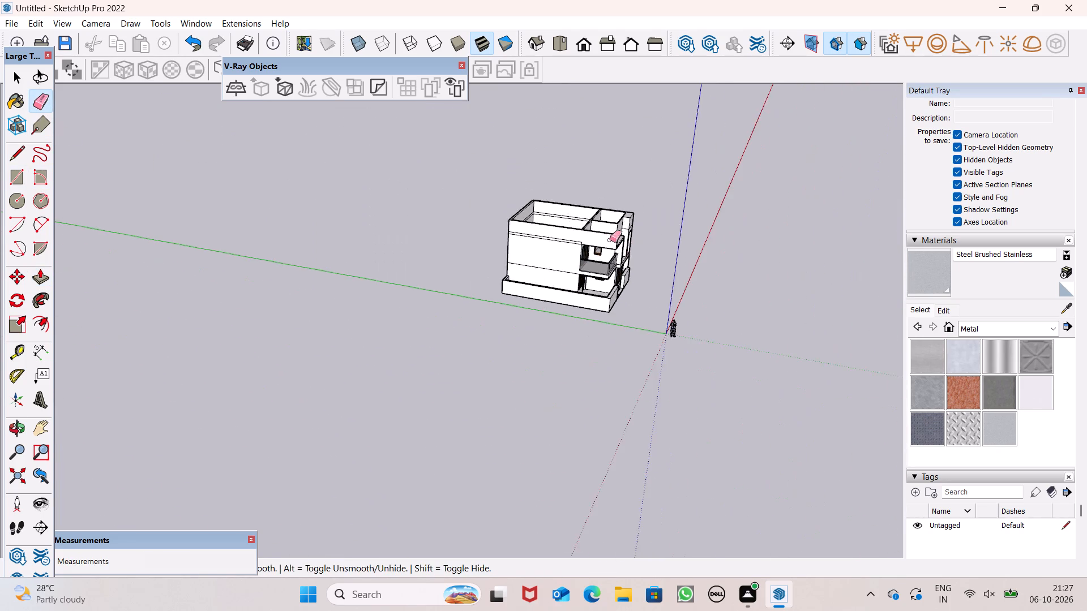
Undo the outer side seam's erasure and the upward Push/Pull of the canopy's side strip.
{"action": "middle_click_drag", "start_coordinate": [641, 282], "coordinate": [337, 329]}
{"action": "scroll", "coordinate": [746, 365], "scroll_direction": "up", "scroll_amount": 3}
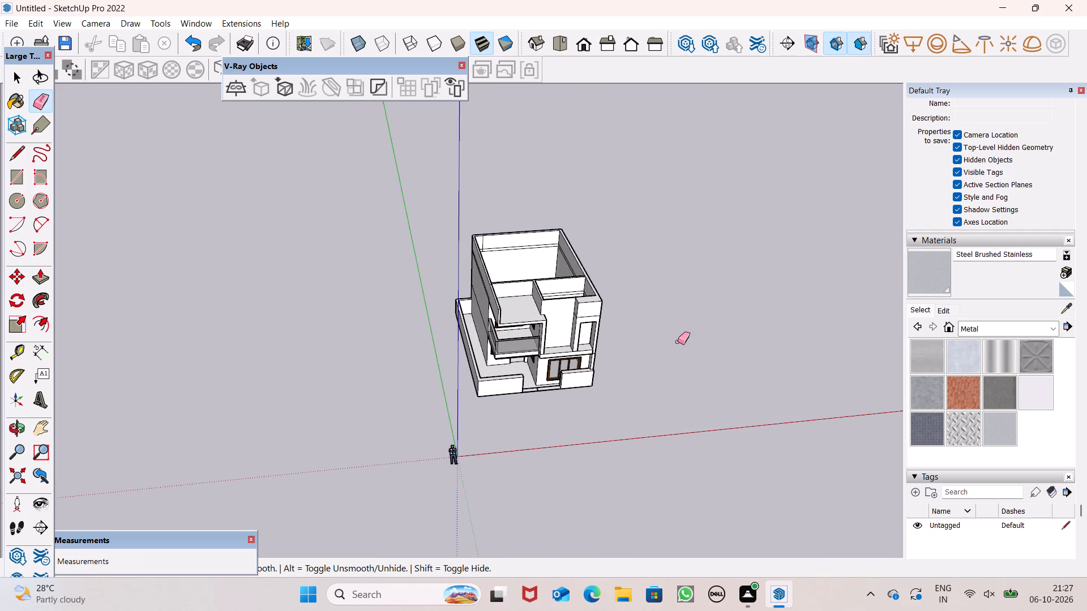
{"action": "key", "text": "space"}
{"action": "scroll", "coordinate": [541, 312], "scroll_direction": "up", "scroll_amount": 5}
{"action": "middle_click_drag", "start_coordinate": [525, 298], "coordinate": [525, 300]}
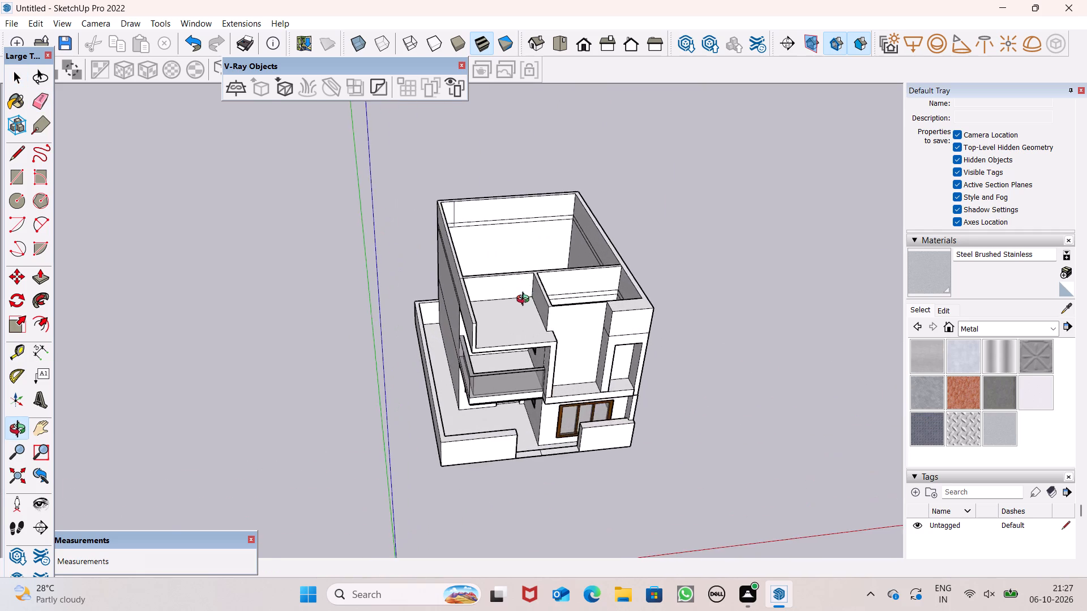
{"action": "middle_click_drag", "start_coordinate": [525, 300], "coordinate": [405, 348]}
{"action": "scroll", "coordinate": [423, 329], "scroll_direction": "up", "scroll_amount": 6}
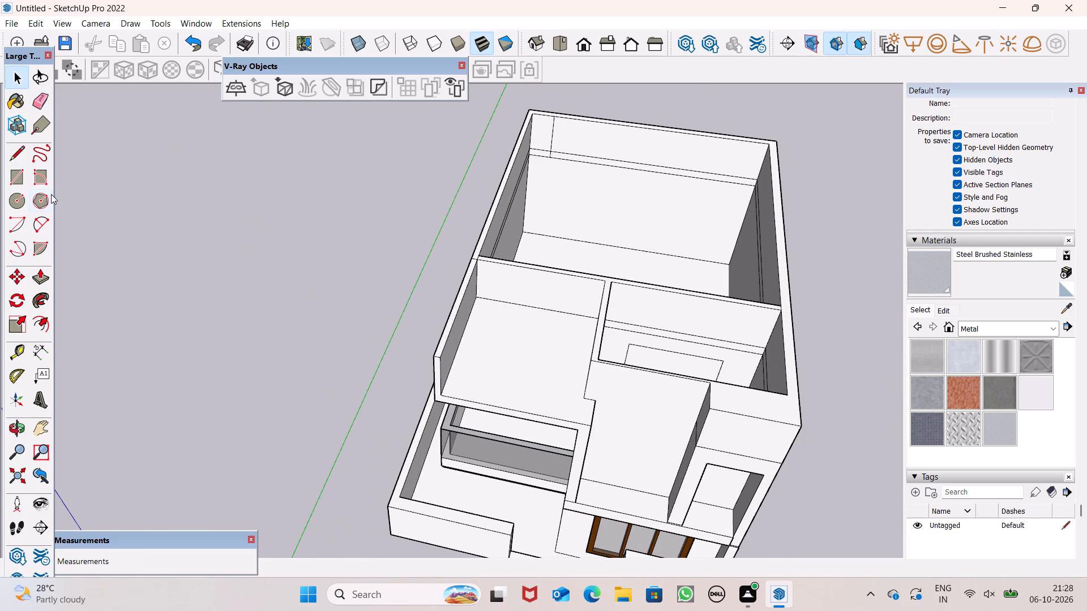
{"action": "left_click", "coordinate": [35, 276]}
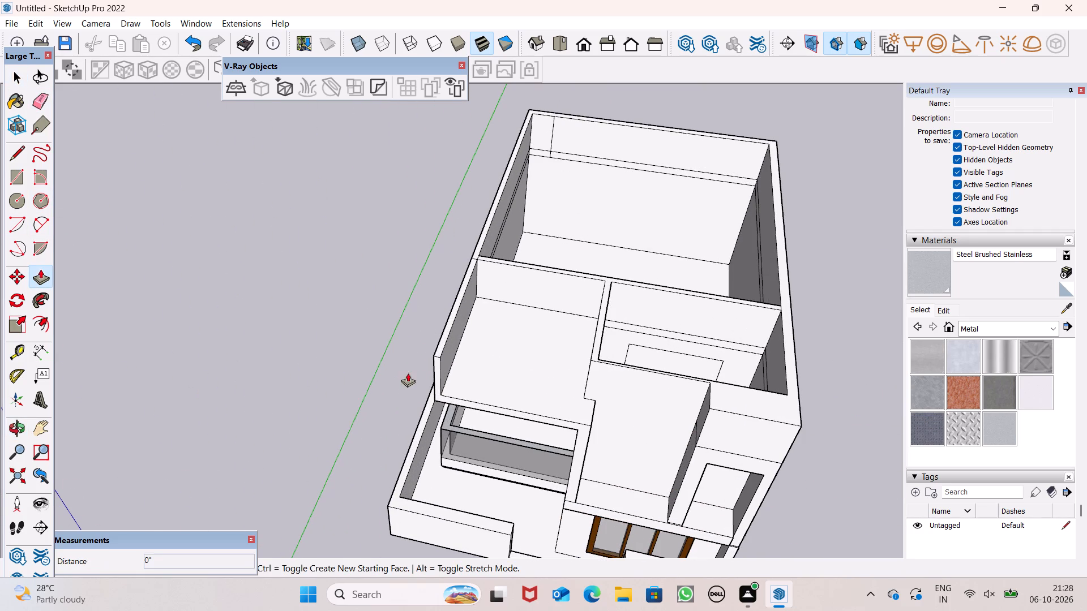
{"action": "key", "text": "space"}
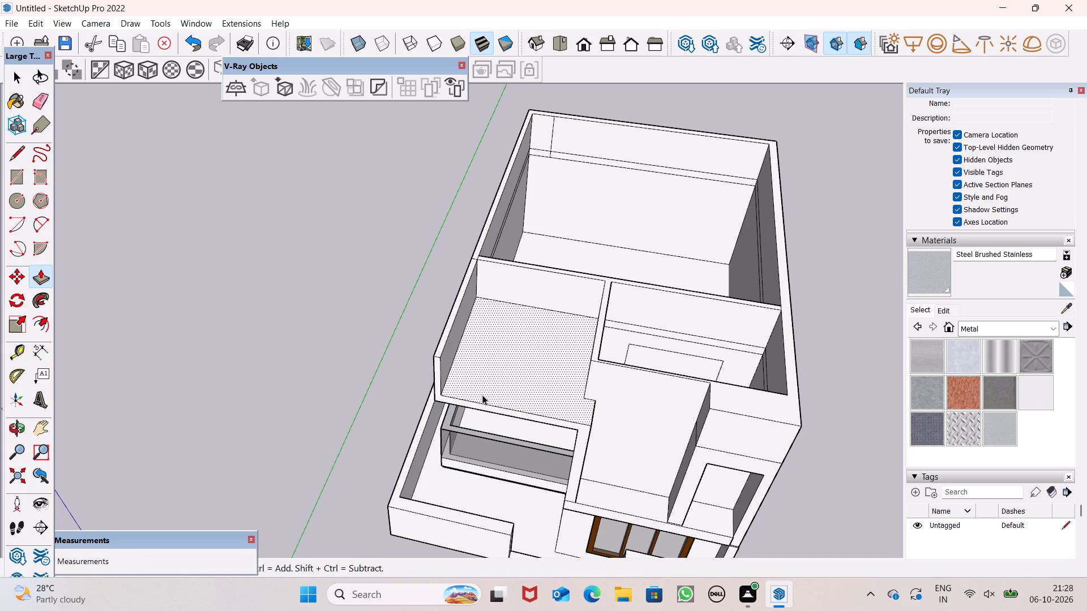
{"action": "key", "text": "ctrl+z"}
{"action": "key", "text": "ctrl+z"}
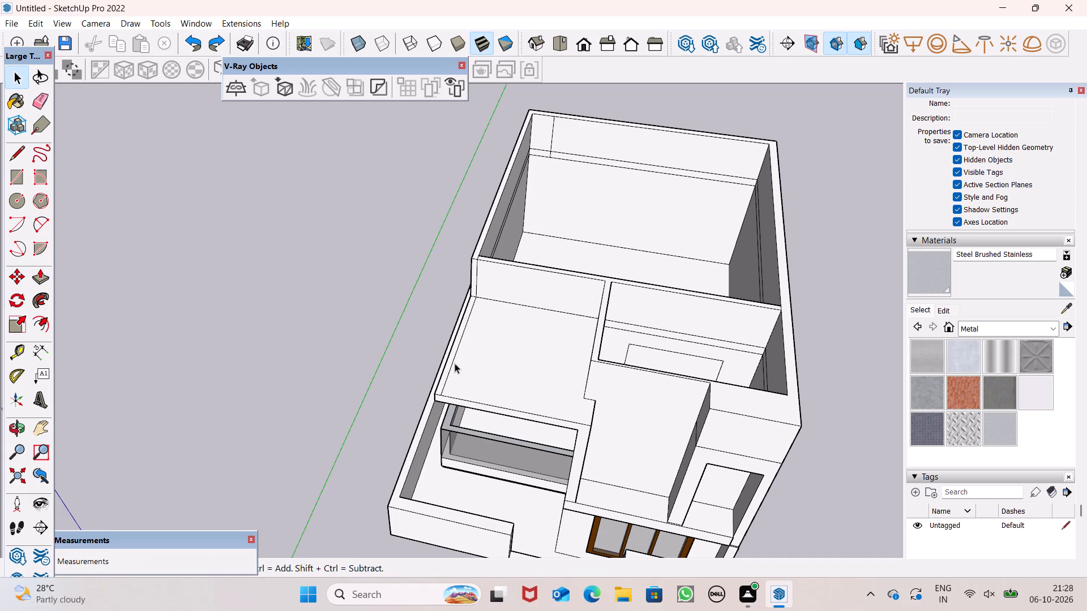
Push/Pull the main roof side parapet's front end face forward about 8' 2 7/8" along the canopy's outer edge.
{"action": "middle_click_drag", "start_coordinate": [455, 364], "coordinate": [487, 393]}
{"action": "scroll", "coordinate": [495, 373], "scroll_direction": "up", "scroll_amount": 3}
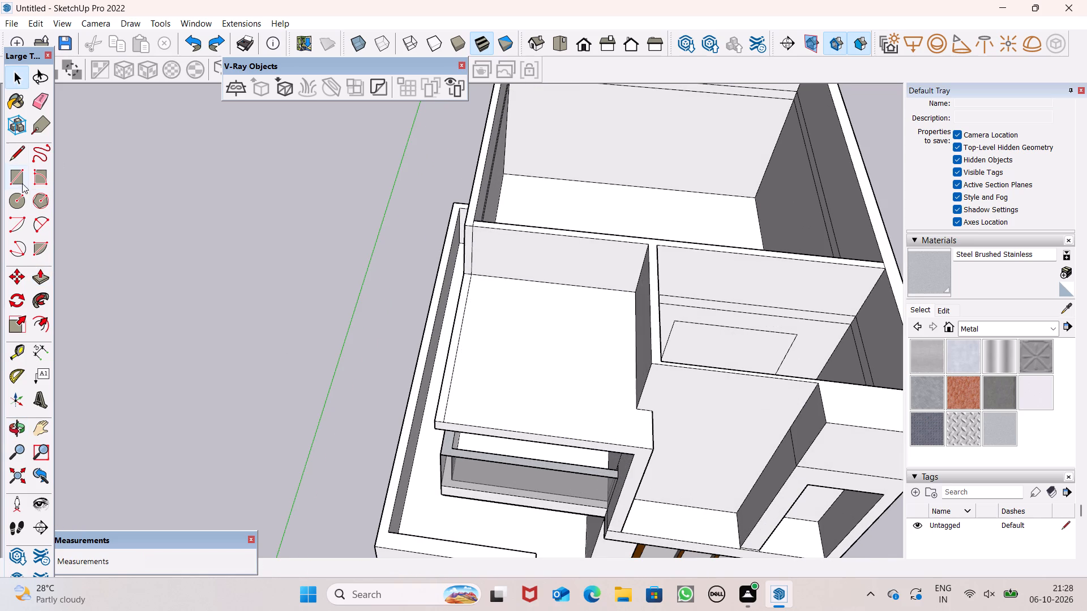
{"action": "left_click", "coordinate": [46, 285]}
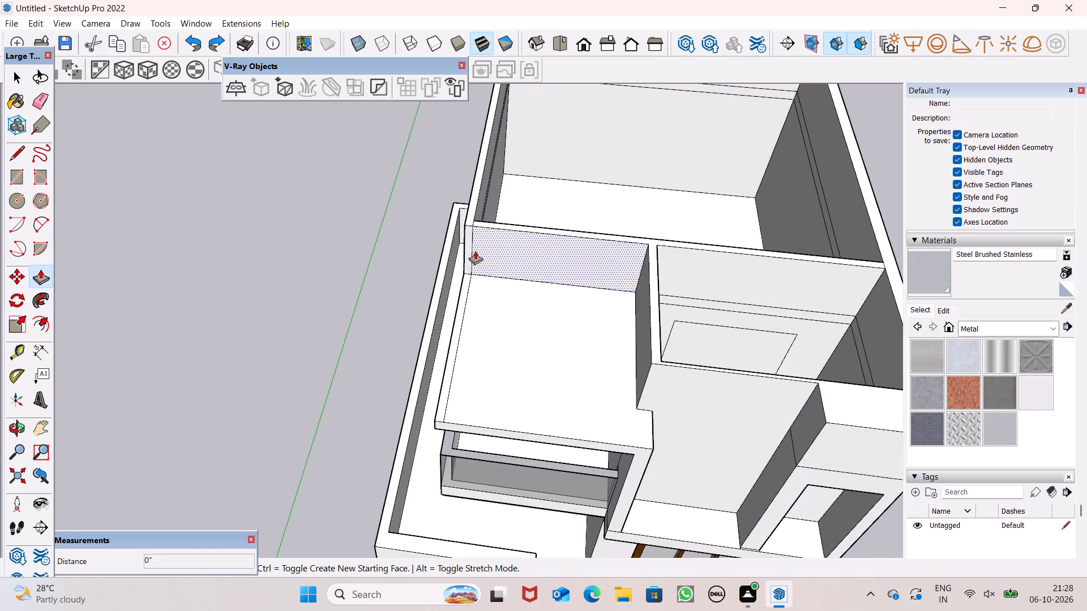
{"action": "left_click_drag", "start_coordinate": [468, 250], "coordinate": [463, 338]}
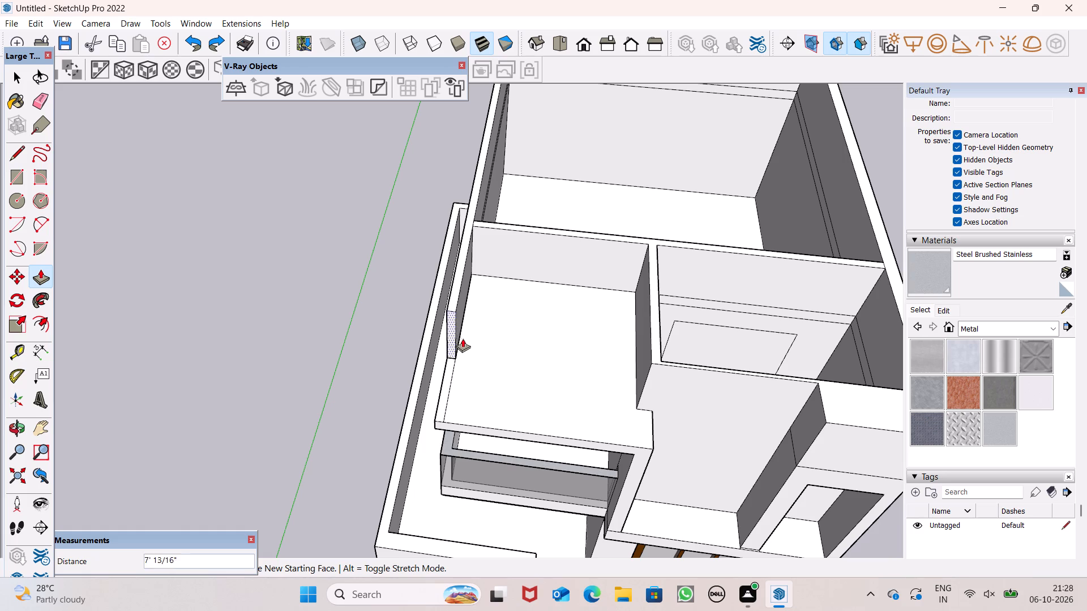
{"action": "left_click_drag", "start_coordinate": [463, 338], "coordinate": [466, 354]}
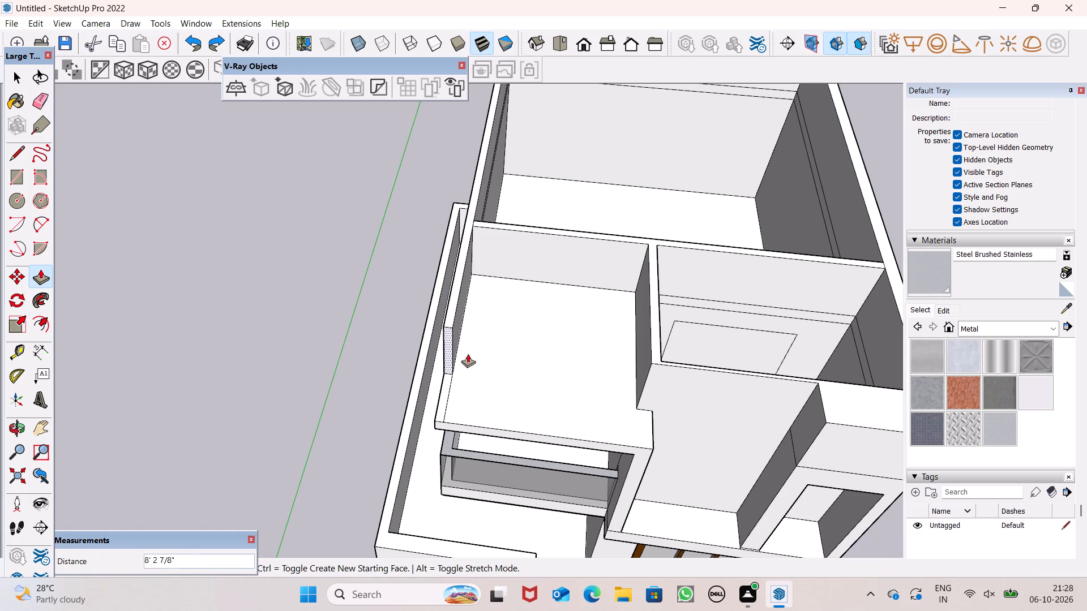
{"action": "key", "text": "space"}
{"action": "scroll", "coordinate": [538, 320], "scroll_direction": "down", "scroll_amount": 4}
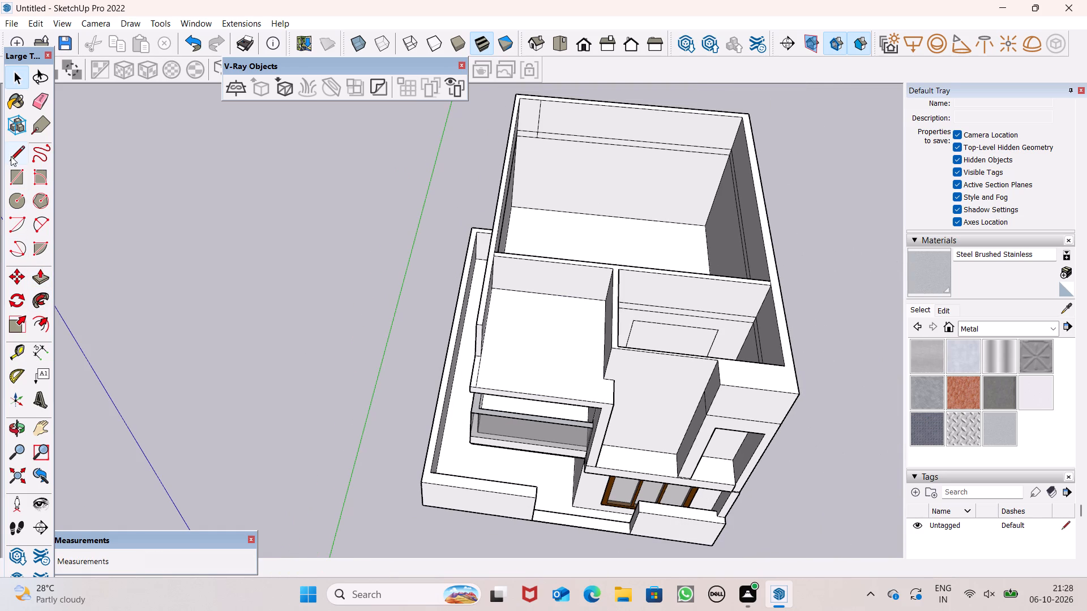
Draw a line about 11' 11 7/8" long across the canopy top, just behind and parallel to its front edge.
{"action": "left_click", "coordinate": [11, 156]}
{"action": "scroll", "coordinate": [285, 347], "scroll_direction": "down", "scroll_amount": 1}
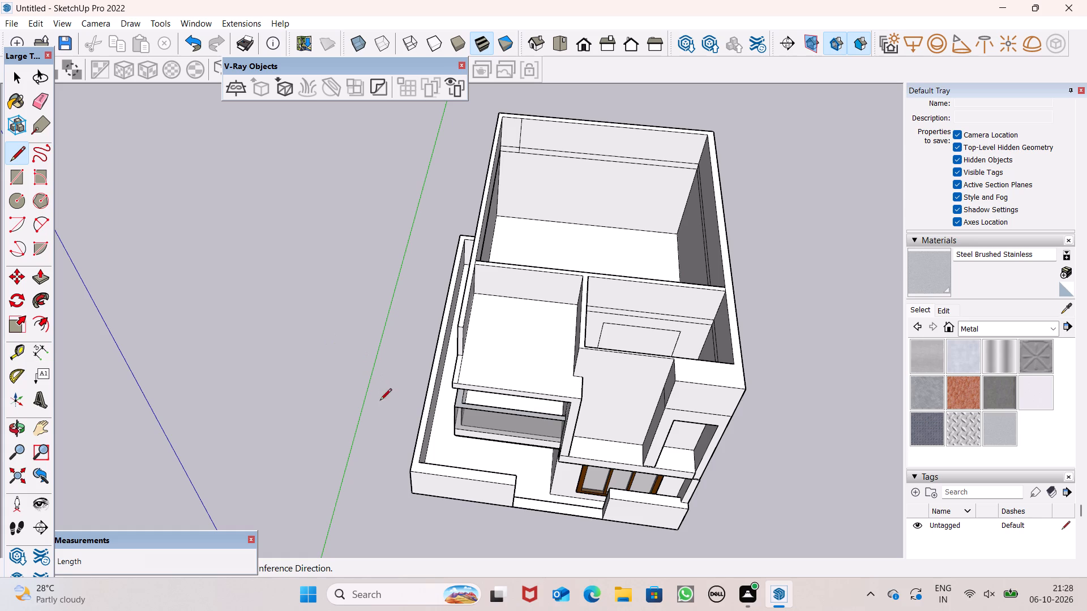
{"action": "middle_click_drag", "start_coordinate": [438, 426], "coordinate": [553, 497]}
{"action": "scroll", "coordinate": [627, 398], "scroll_direction": "up", "scroll_amount": 4}
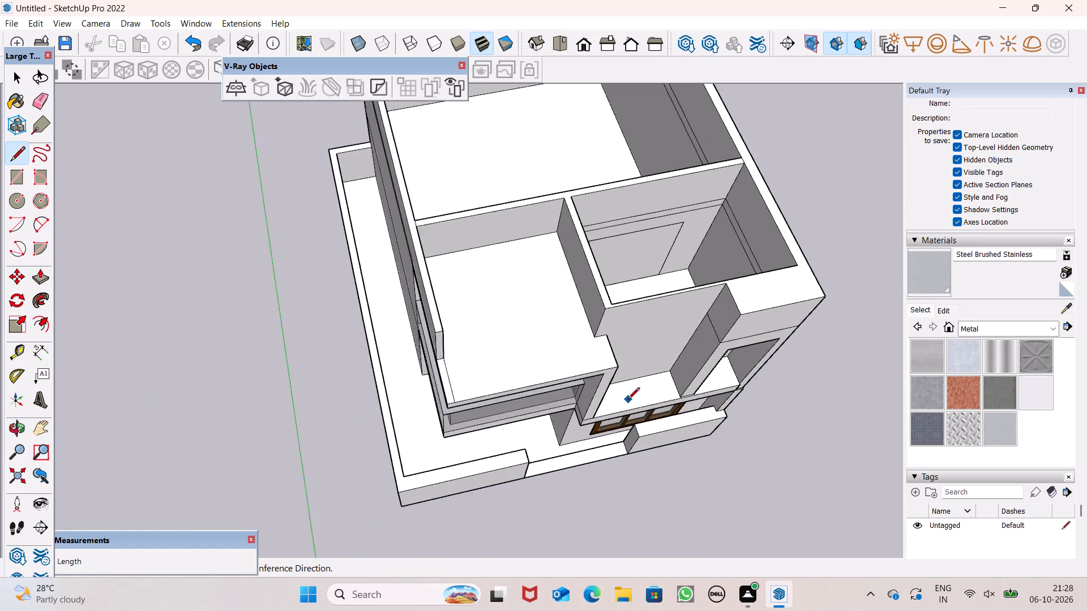
{"action": "scroll", "coordinate": [628, 400], "scroll_direction": "up", "scroll_amount": 3}
{"action": "scroll", "coordinate": [511, 378], "scroll_direction": "up", "scroll_amount": 1}
{"action": "scroll", "coordinate": [427, 377], "scroll_direction": "up", "scroll_amount": 1}
{"action": "scroll", "coordinate": [418, 377], "scroll_direction": "down", "scroll_amount": 1}
{"action": "scroll", "coordinate": [404, 377], "scroll_direction": "up", "scroll_amount": 3}
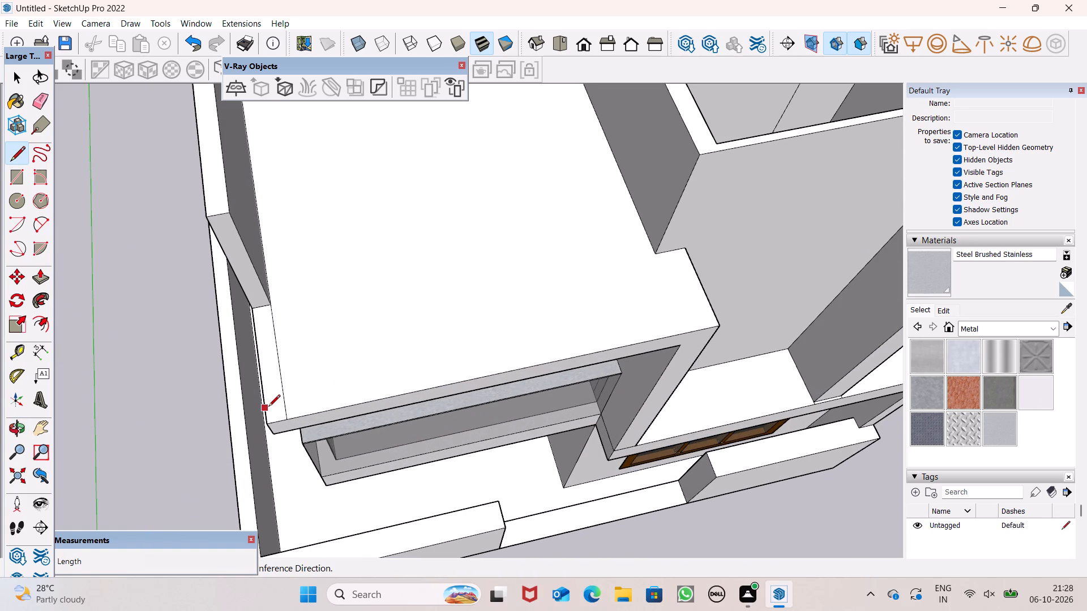
{"action": "left_click", "coordinate": [268, 407]}
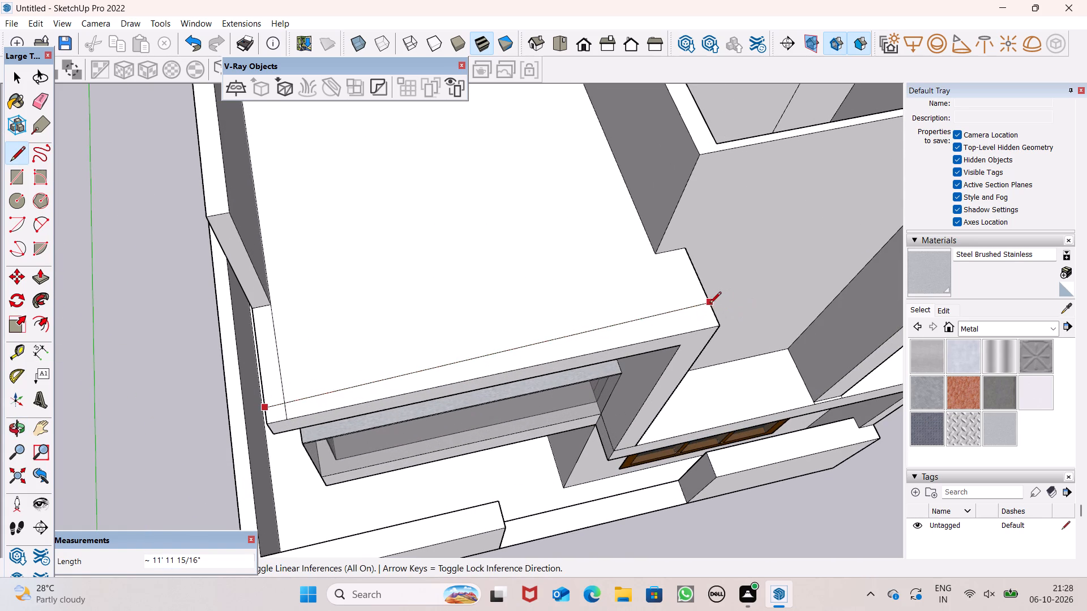
{"action": "left_click", "coordinate": [714, 307]}
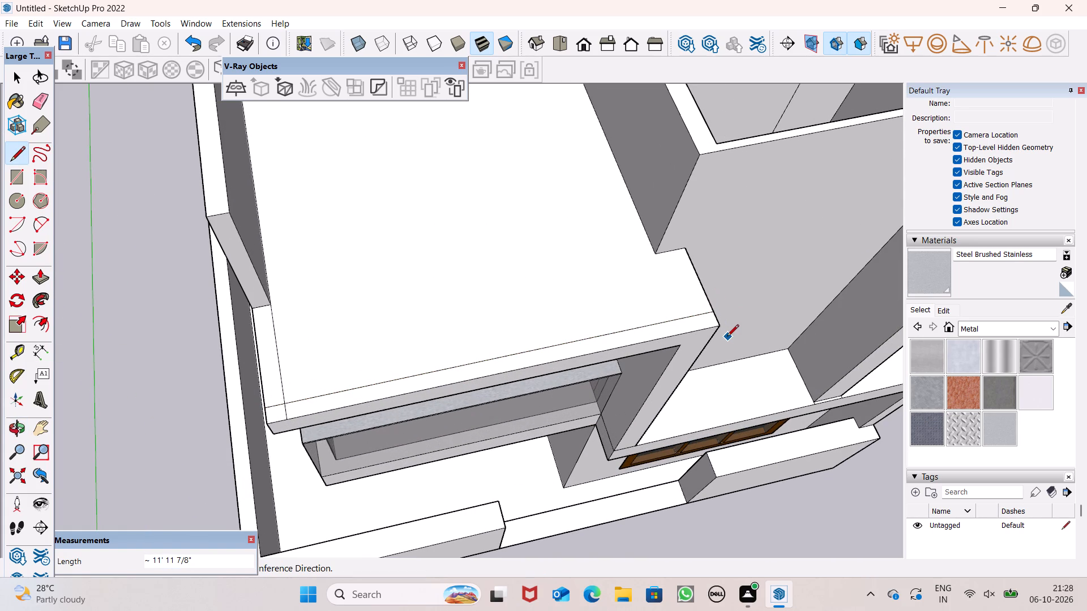
Draw a 2' 6 1/16" line on the canopy top from the front edge to the notch, parallel to the inner side edge.
{"action": "middle_click_drag", "start_coordinate": [719, 342], "coordinate": [635, 348]}
{"action": "scroll", "coordinate": [643, 330], "scroll_direction": "down", "scroll_amount": 1}
{"action": "scroll", "coordinate": [675, 384], "scroll_direction": "up", "scroll_amount": 5}
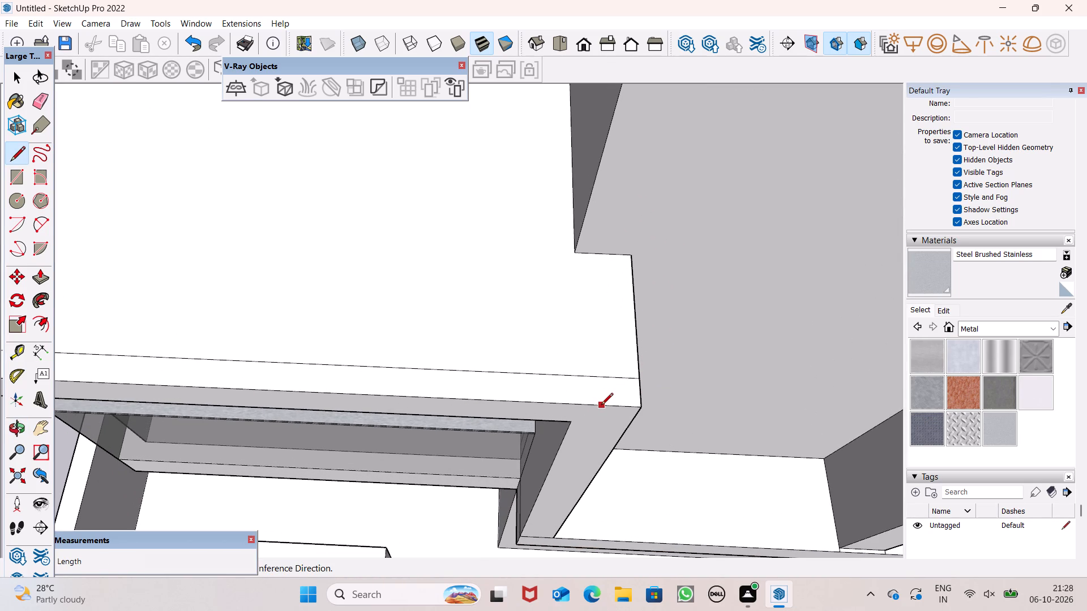
{"action": "left_click", "coordinate": [600, 405]}
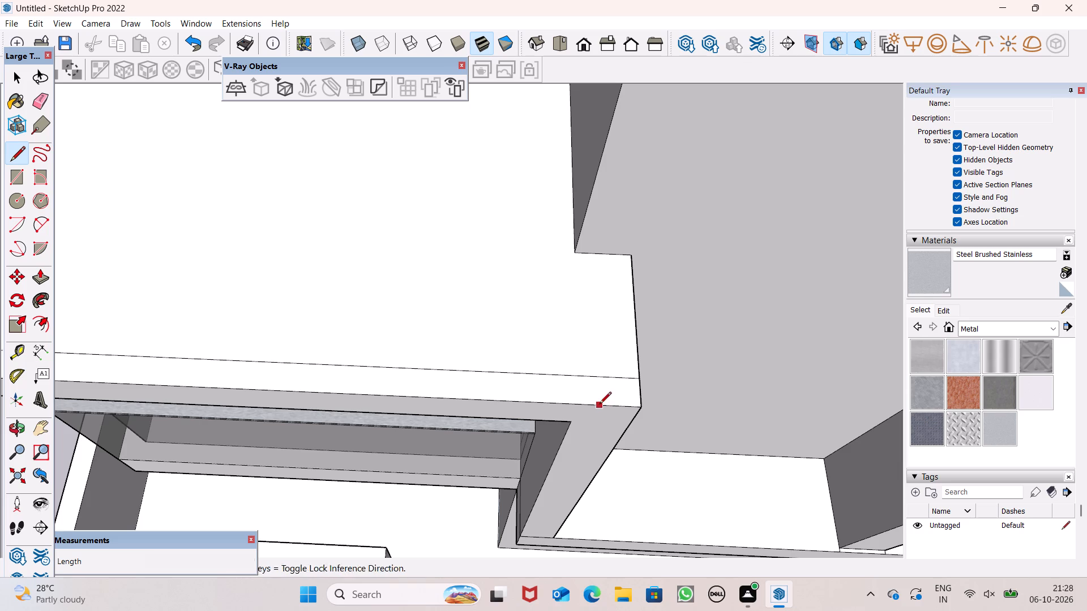
{"action": "left_click", "coordinate": [590, 250]}
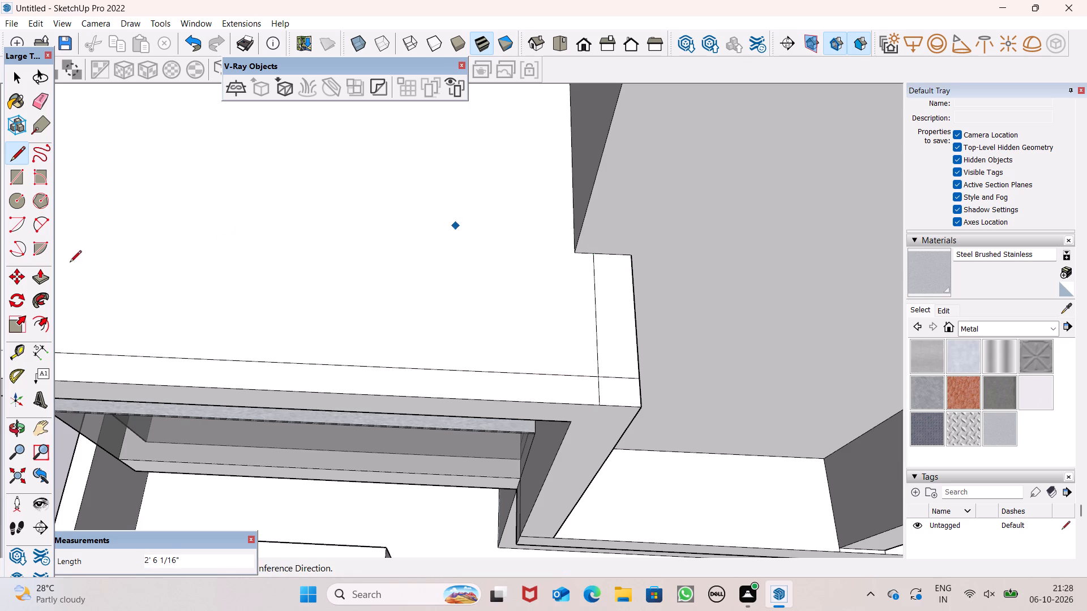
{"action": "left_click", "coordinate": [54, 96]}
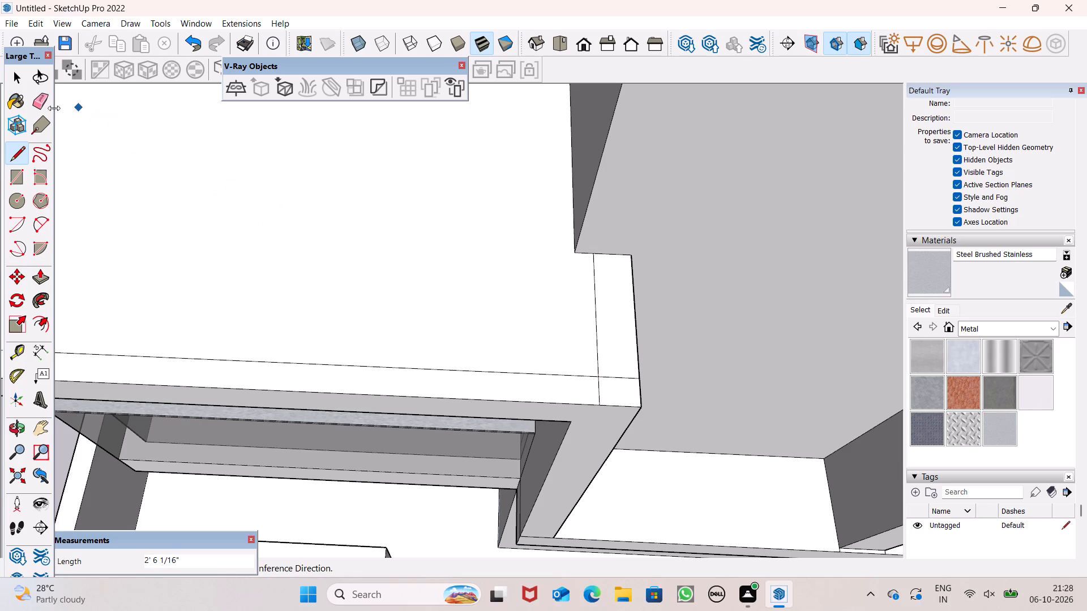
Erase the overlapping line stubs at the canopy's two front corners so the edge strips form one continuous border.
{"action": "left_click", "coordinate": [45, 101]}
{"action": "left_click_drag", "start_coordinate": [615, 368], "coordinate": [598, 388]}
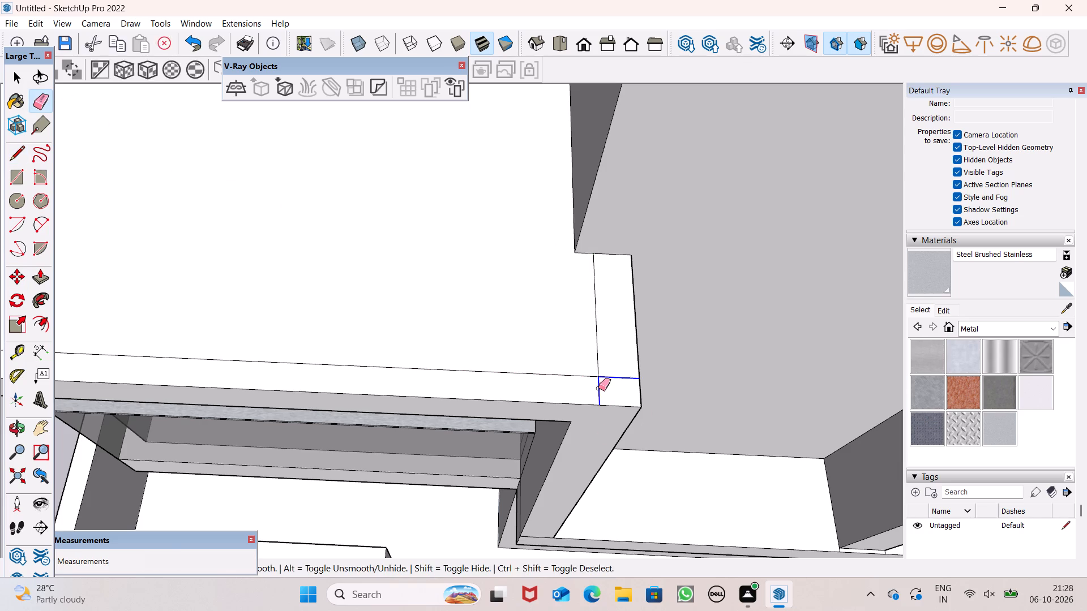
{"action": "left_click_drag", "start_coordinate": [598, 388], "coordinate": [598, 388]}
{"action": "scroll", "coordinate": [669, 382], "scroll_direction": "down", "scroll_amount": 8}
{"action": "middle_click_drag", "start_coordinate": [477, 421], "coordinate": [585, 376]}
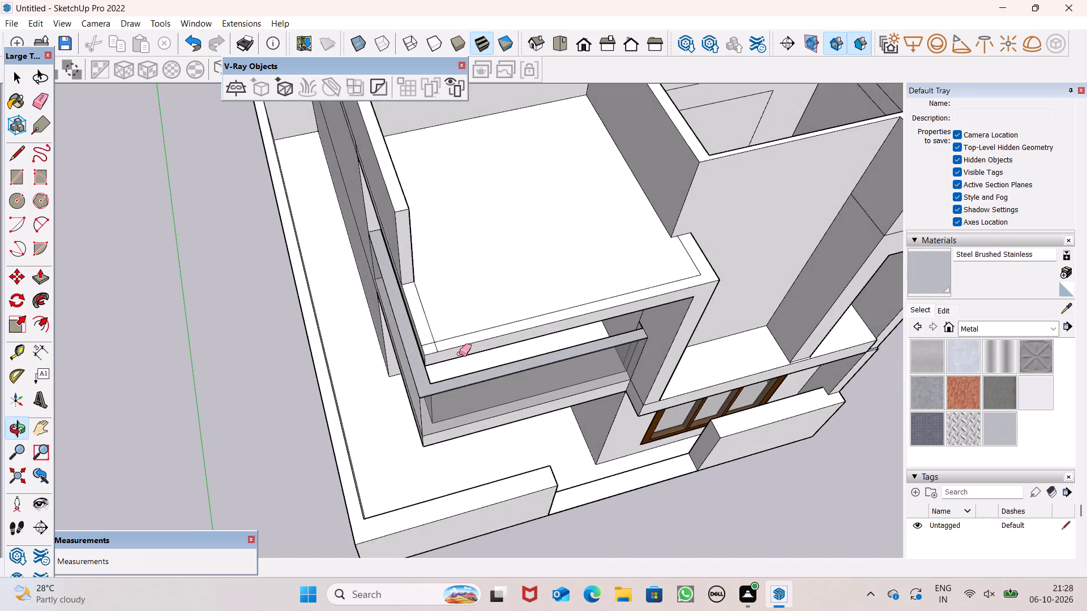
{"action": "scroll", "coordinate": [431, 338], "scroll_direction": "up", "scroll_amount": 3}
{"action": "scroll", "coordinate": [430, 337], "scroll_direction": "down", "scroll_amount": 1}
{"action": "scroll", "coordinate": [430, 337], "scroll_direction": "up", "scroll_amount": 3}
{"action": "left_click_drag", "start_coordinate": [430, 327], "coordinate": [444, 342]}
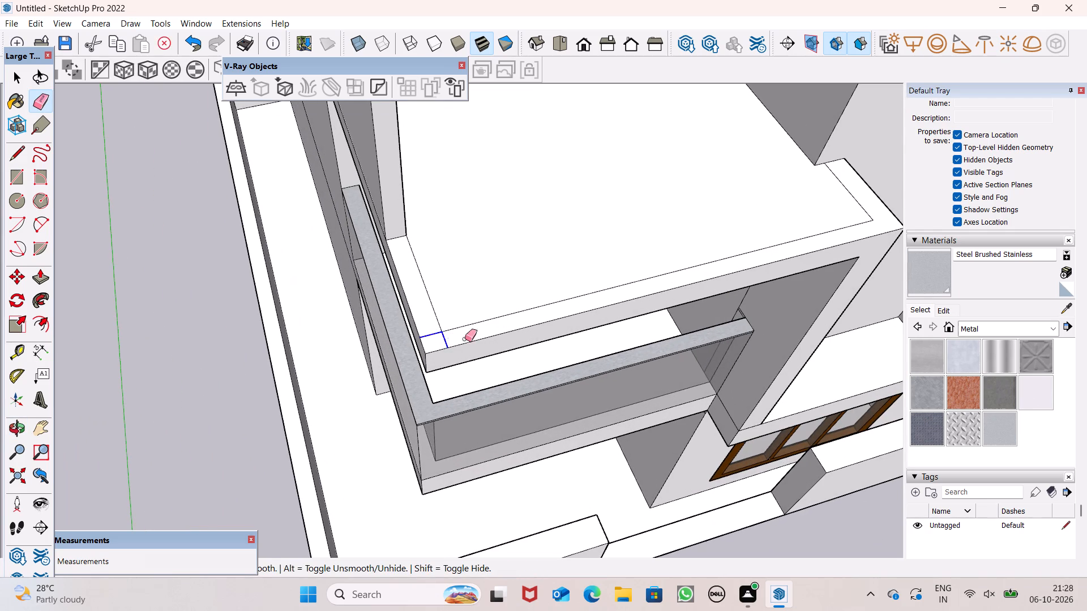
{"action": "key", "text": "space"}
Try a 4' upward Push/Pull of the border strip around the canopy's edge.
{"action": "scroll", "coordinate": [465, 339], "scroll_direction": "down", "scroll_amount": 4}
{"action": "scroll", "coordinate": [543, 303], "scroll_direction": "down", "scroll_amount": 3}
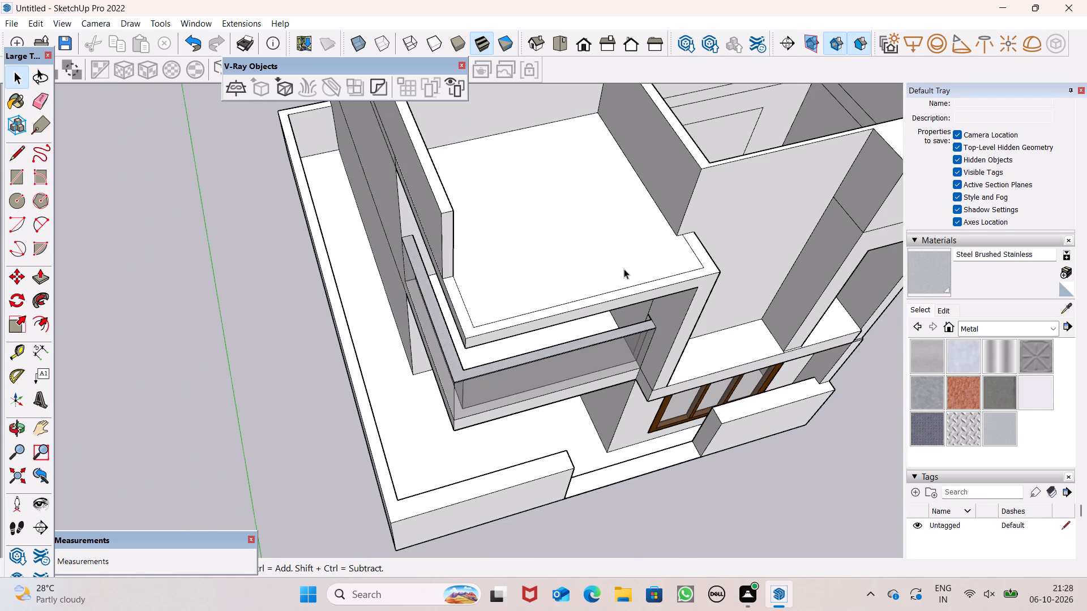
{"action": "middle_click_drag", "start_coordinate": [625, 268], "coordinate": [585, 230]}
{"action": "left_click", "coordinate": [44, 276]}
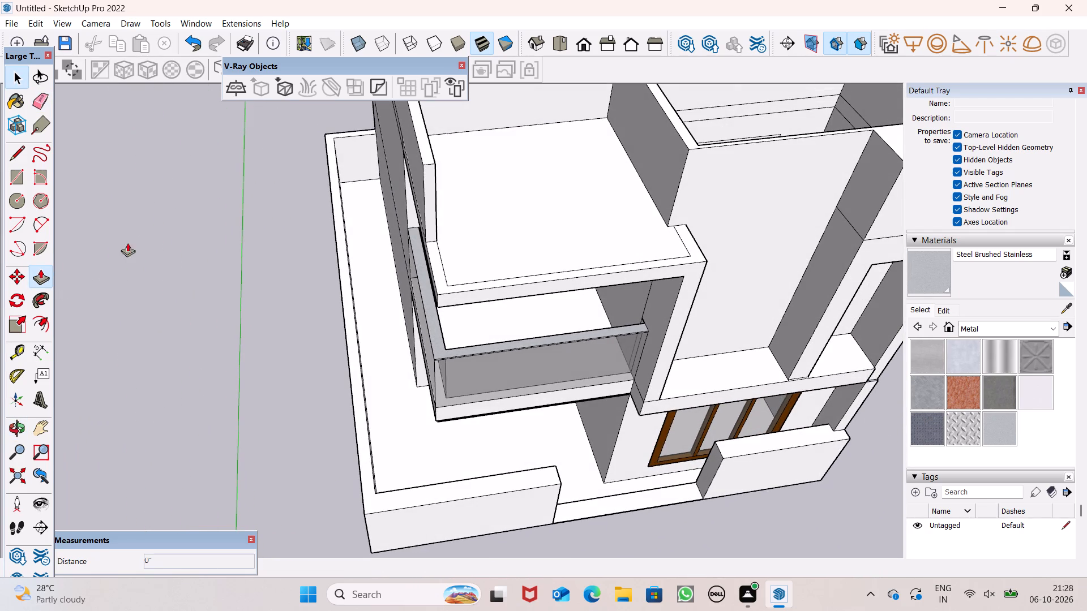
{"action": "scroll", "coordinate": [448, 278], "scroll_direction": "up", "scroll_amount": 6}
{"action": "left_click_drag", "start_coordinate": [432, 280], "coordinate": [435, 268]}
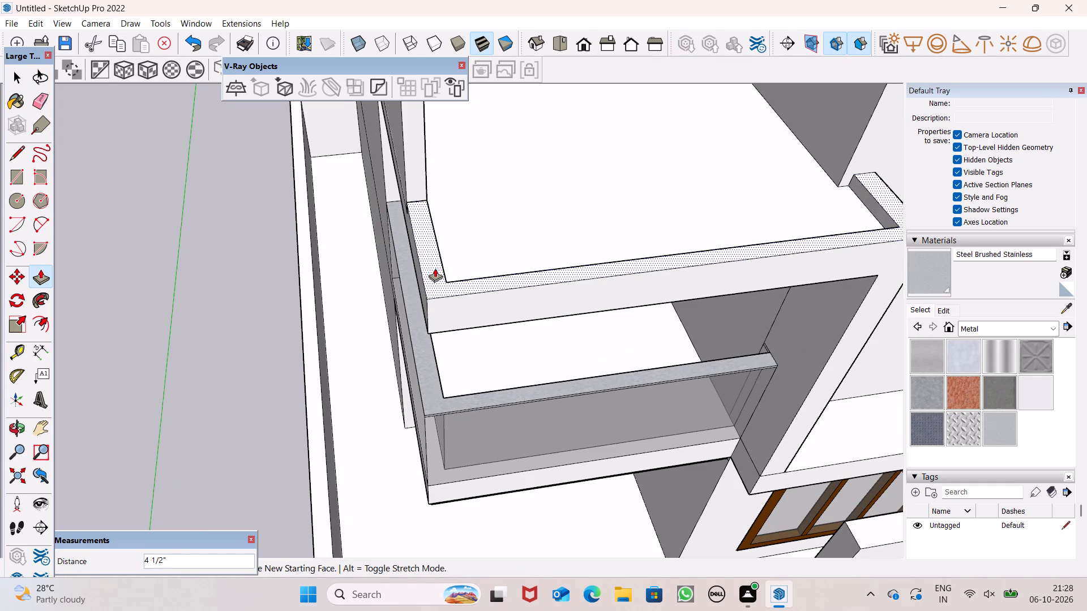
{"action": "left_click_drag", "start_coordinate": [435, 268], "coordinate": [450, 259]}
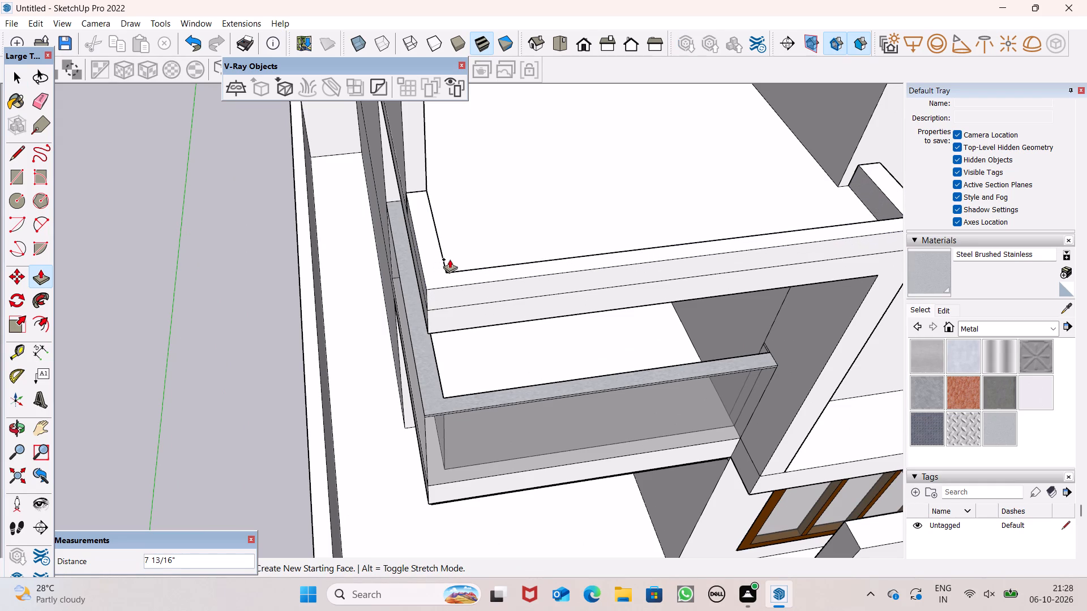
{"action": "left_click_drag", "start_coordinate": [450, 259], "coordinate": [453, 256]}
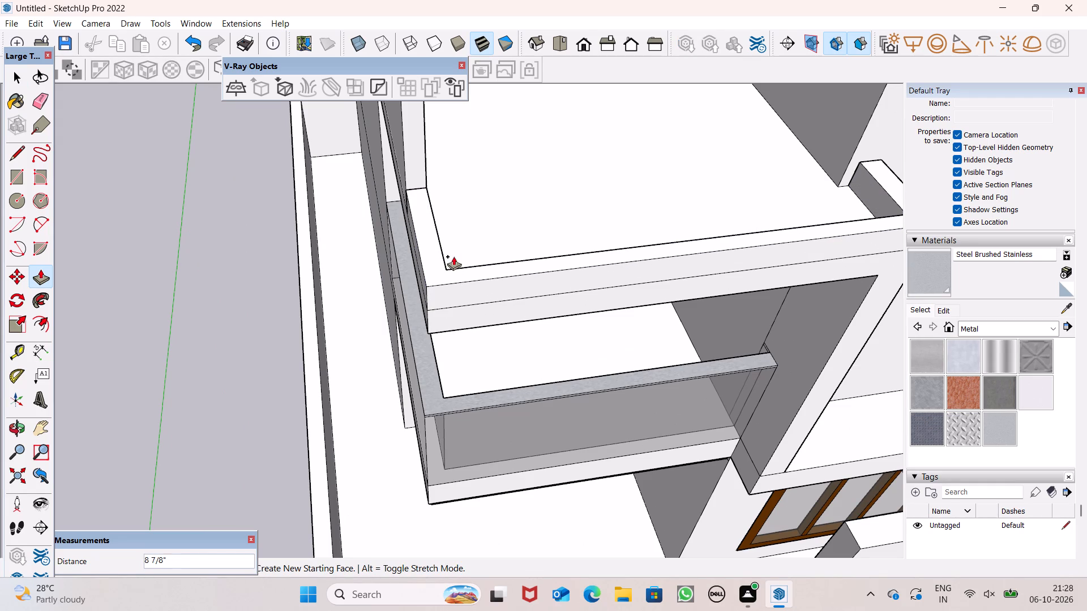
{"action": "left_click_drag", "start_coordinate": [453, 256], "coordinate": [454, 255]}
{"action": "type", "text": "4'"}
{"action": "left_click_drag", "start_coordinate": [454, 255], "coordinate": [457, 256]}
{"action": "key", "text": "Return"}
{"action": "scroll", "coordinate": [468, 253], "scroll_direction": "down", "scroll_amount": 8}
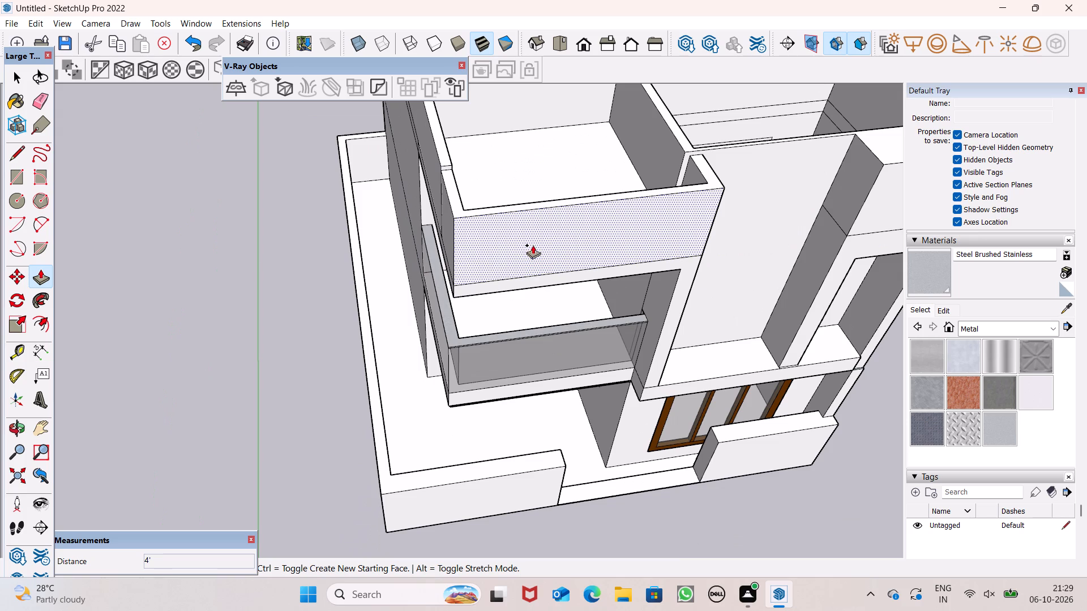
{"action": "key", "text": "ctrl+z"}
Push/Pull the border strip around the canopy's edge up 3' to form its parapet.
{"action": "scroll", "coordinate": [459, 274], "scroll_direction": "up", "scroll_amount": 2}
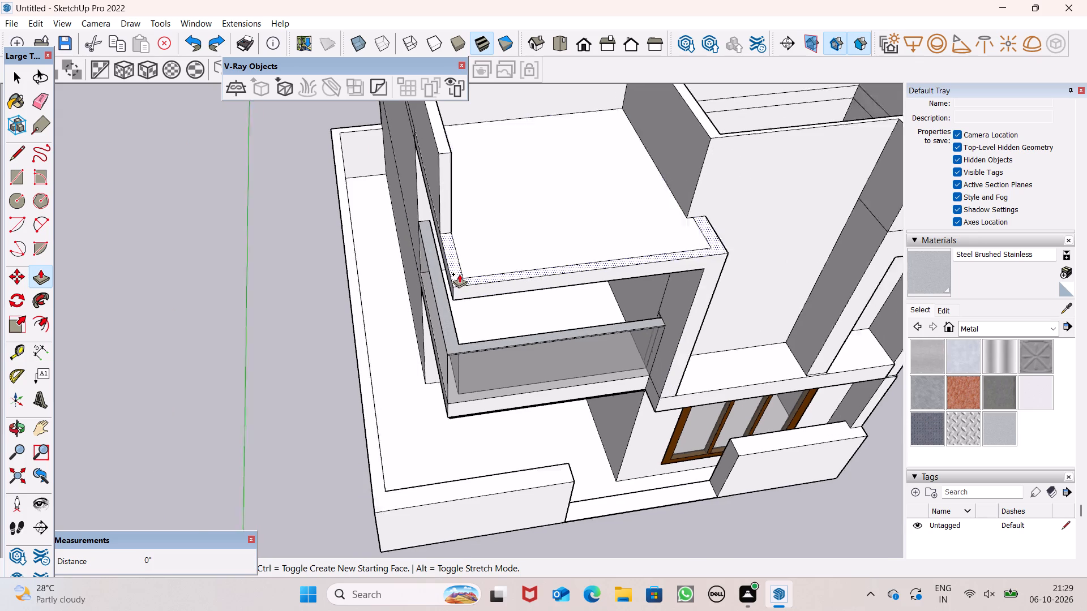
{"action": "scroll", "coordinate": [459, 274], "scroll_direction": "up", "scroll_amount": 2}
{"action": "left_click_drag", "start_coordinate": [458, 268], "coordinate": [464, 247]}
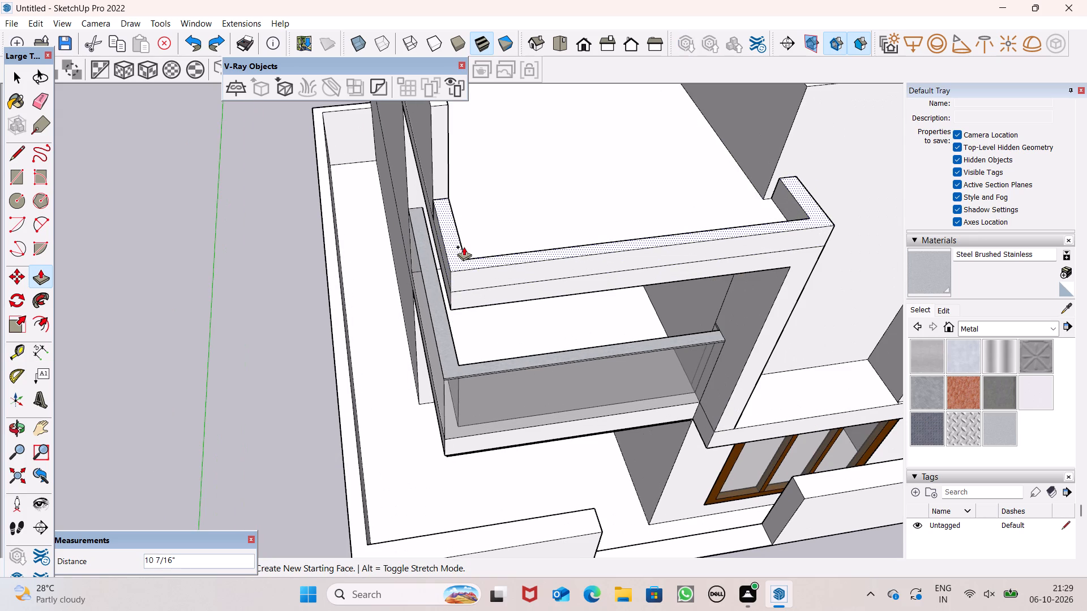
{"action": "left_click_drag", "start_coordinate": [464, 247], "coordinate": [464, 246]}
{"action": "key", "text": "3"}
{"action": "key", "text": "apostrophe"}
{"action": "key", "text": "Return"}
{"action": "scroll", "coordinate": [494, 237], "scroll_direction": "down", "scroll_amount": 6}
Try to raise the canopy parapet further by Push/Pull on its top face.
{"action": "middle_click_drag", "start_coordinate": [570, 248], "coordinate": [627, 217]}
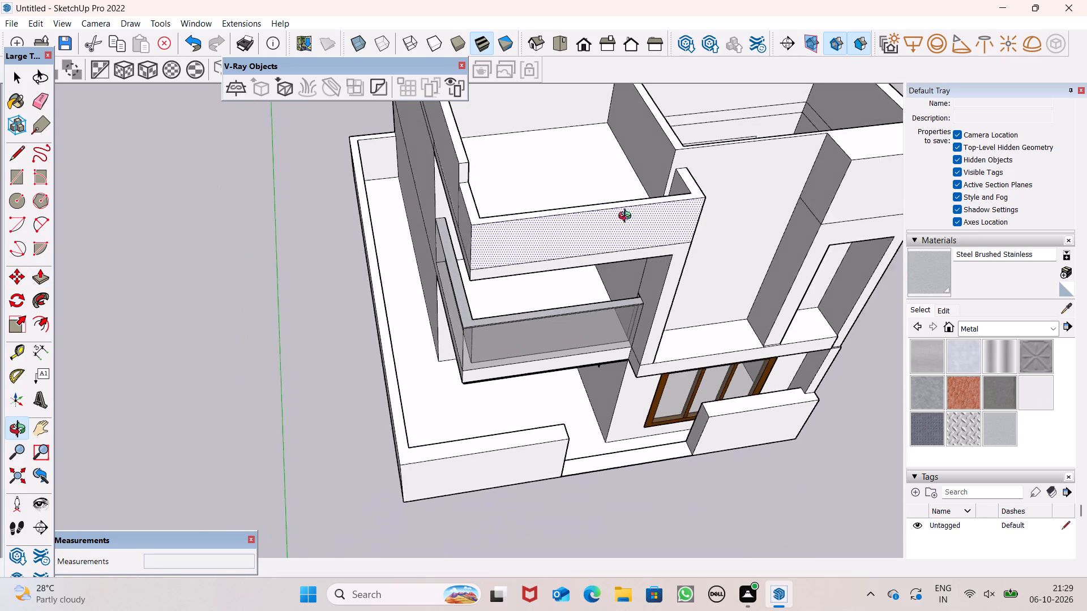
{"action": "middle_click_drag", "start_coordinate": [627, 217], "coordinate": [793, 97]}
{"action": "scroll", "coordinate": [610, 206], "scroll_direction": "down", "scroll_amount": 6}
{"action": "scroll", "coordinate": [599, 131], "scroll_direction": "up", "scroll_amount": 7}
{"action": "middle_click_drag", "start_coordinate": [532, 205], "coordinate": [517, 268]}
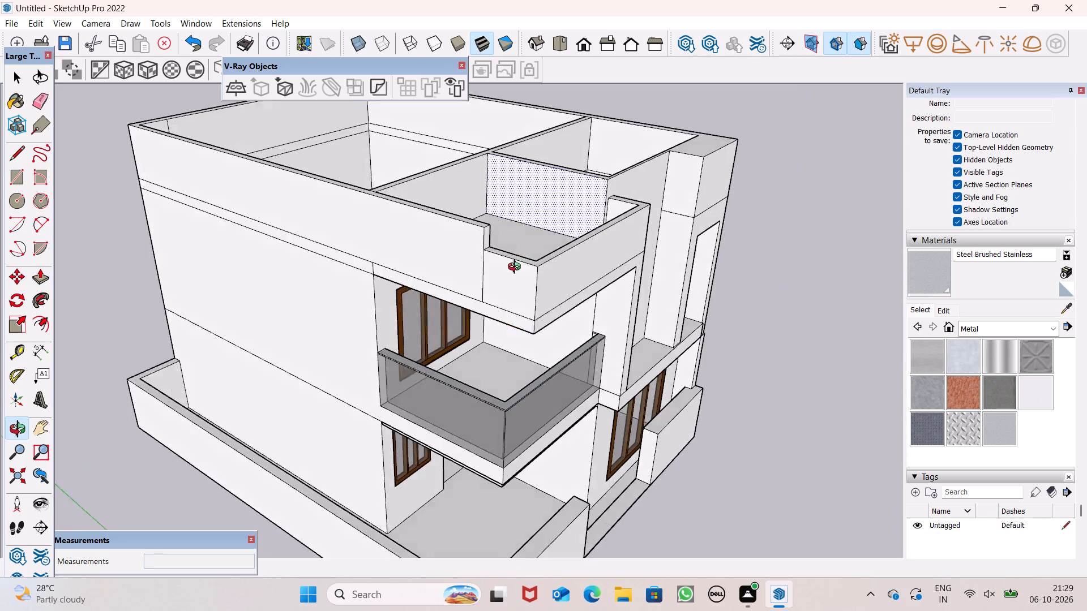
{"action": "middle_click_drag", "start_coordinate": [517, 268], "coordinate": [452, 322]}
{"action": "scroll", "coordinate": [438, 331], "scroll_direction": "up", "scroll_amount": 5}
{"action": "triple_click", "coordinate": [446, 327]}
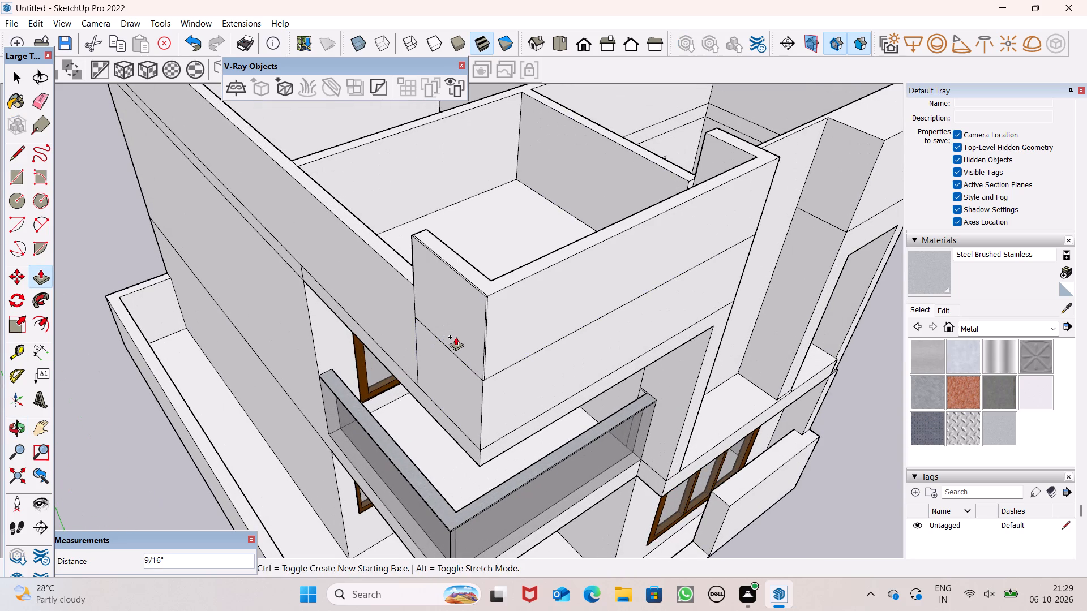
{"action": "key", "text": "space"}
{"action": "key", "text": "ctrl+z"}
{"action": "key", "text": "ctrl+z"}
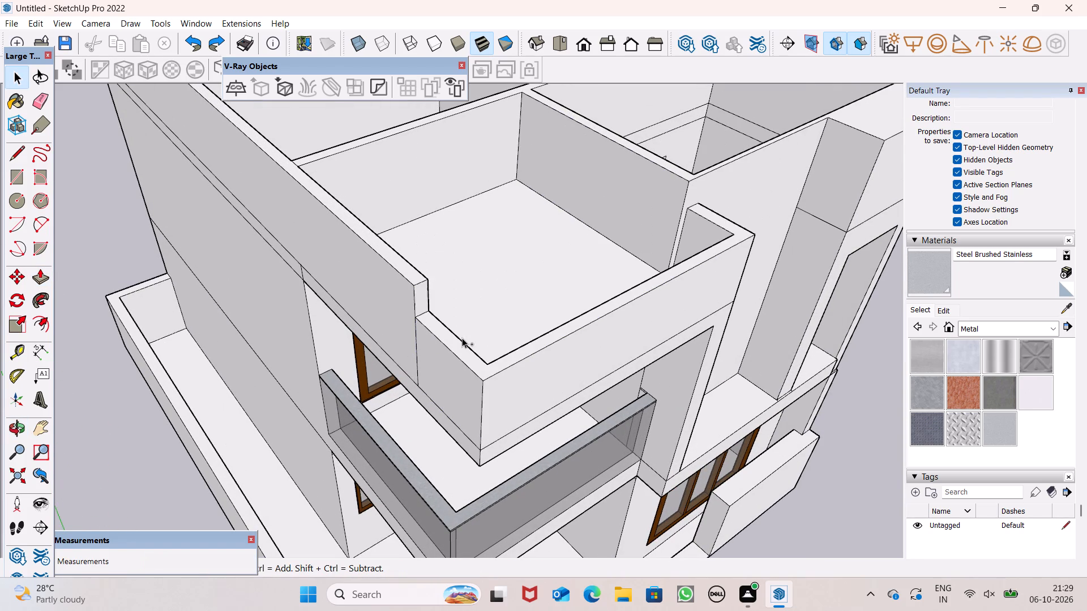
Push/Pull the top face of the canopy parapet up 3".
{"action": "scroll", "coordinate": [446, 347], "scroll_direction": "up", "scroll_amount": 2}
{"action": "left_click", "coordinate": [45, 278]}
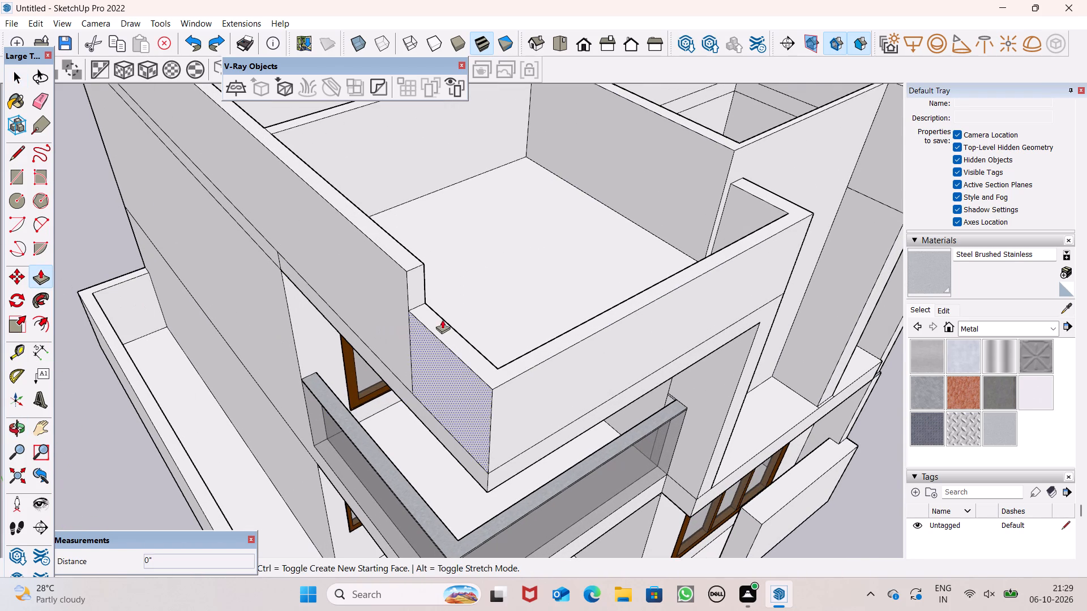
{"action": "scroll", "coordinate": [445, 320], "scroll_direction": "up", "scroll_amount": 3}
{"action": "left_click_drag", "start_coordinate": [448, 335], "coordinate": [444, 322]}
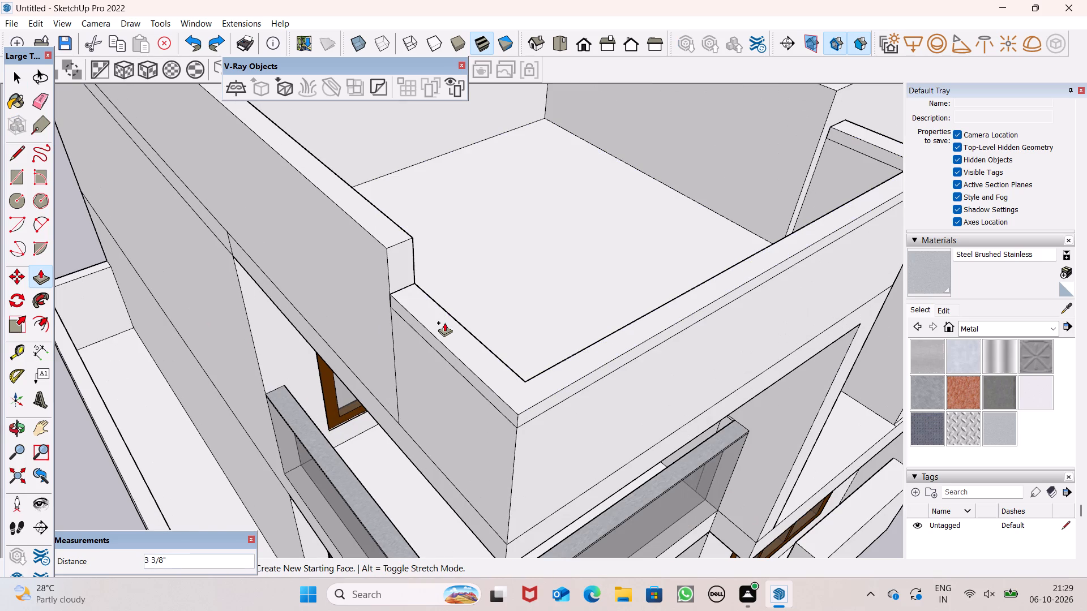
{"action": "left_click_drag", "start_coordinate": [444, 322], "coordinate": [446, 322]}
{"action": "key", "text": "3"}
{"action": "key", "text": "shift+quotedbl"}
{"action": "key", "text": "Return"}
{"action": "key", "text": "space"}
Draw a line across the top of the cross wall where the partition wall meets it, splitting its top face.
{"action": "scroll", "coordinate": [458, 290], "scroll_direction": "down", "scroll_amount": 9}
{"action": "scroll", "coordinate": [651, 294], "scroll_direction": "down", "scroll_amount": 1}
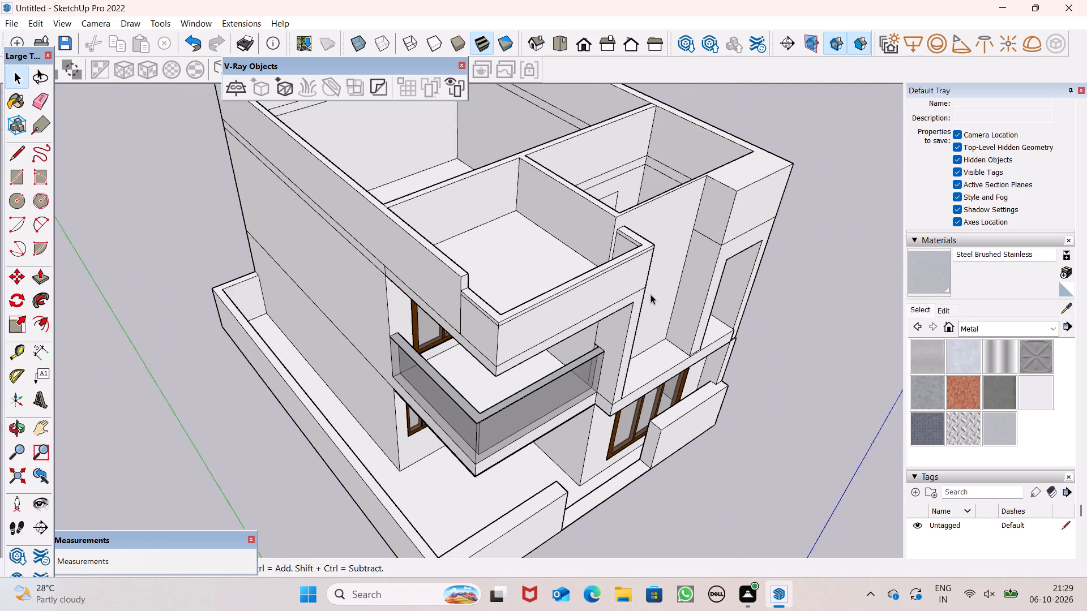
{"action": "scroll", "coordinate": [651, 294], "scroll_direction": "down", "scroll_amount": 1}
{"action": "middle_click", "coordinate": [651, 298]}
{"action": "scroll", "coordinate": [658, 308], "scroll_direction": "down", "scroll_amount": 3}
{"action": "scroll", "coordinate": [594, 270], "scroll_direction": "up", "scroll_amount": 1}
{"action": "scroll", "coordinate": [591, 272], "scroll_direction": "down", "scroll_amount": 3}
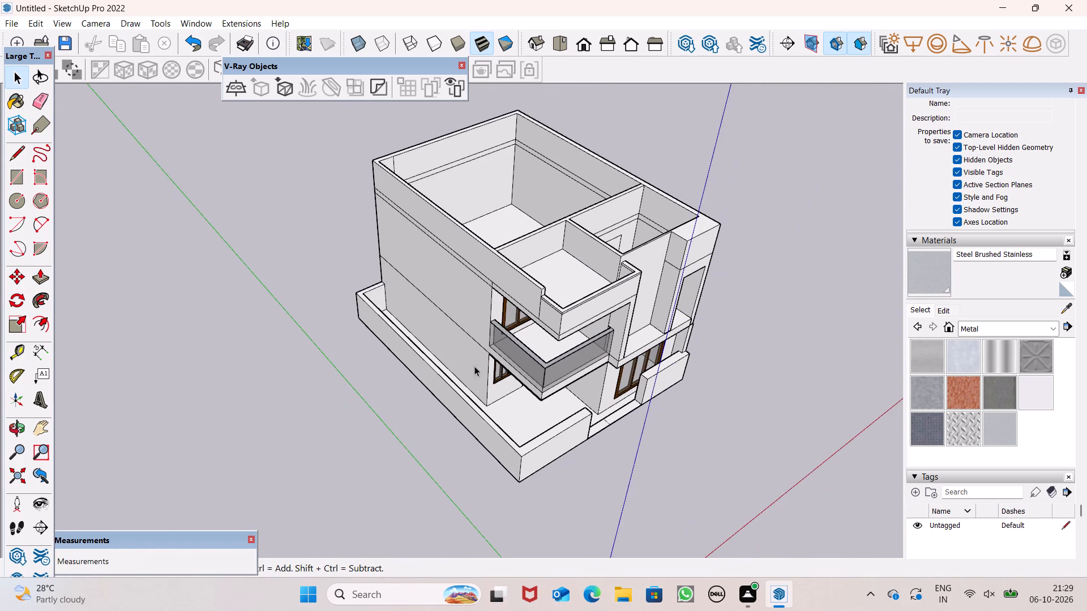
{"action": "middle_click_drag", "start_coordinate": [632, 406], "coordinate": [451, 358]}
{"action": "scroll", "coordinate": [452, 343], "scroll_direction": "up", "scroll_amount": 1}
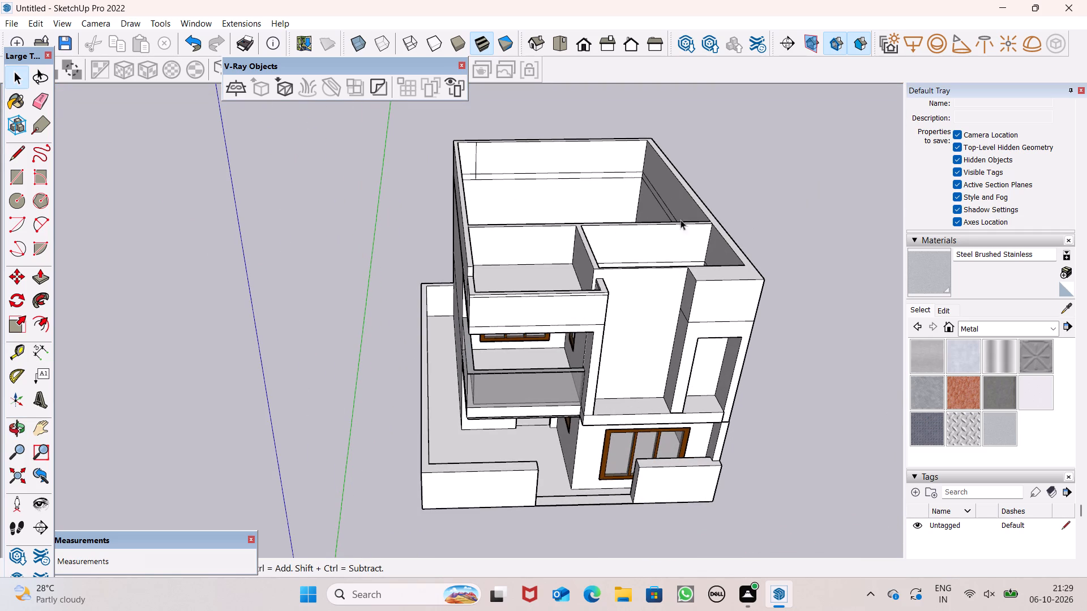
{"action": "scroll", "coordinate": [647, 206], "scroll_direction": "up", "scroll_amount": 1}
{"action": "scroll", "coordinate": [647, 206], "scroll_direction": "down", "scroll_amount": 1}
{"action": "scroll", "coordinate": [647, 206], "scroll_direction": "up", "scroll_amount": 3}
{"action": "middle_click_drag", "start_coordinate": [610, 234], "coordinate": [567, 370]}
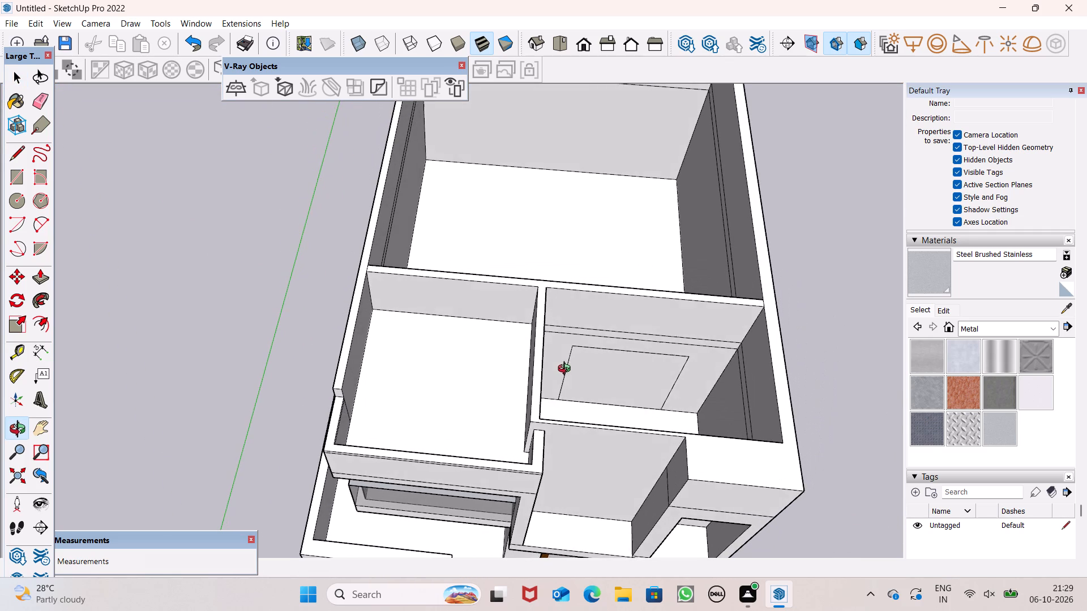
{"action": "middle_click_drag", "start_coordinate": [567, 370], "coordinate": [566, 384]}
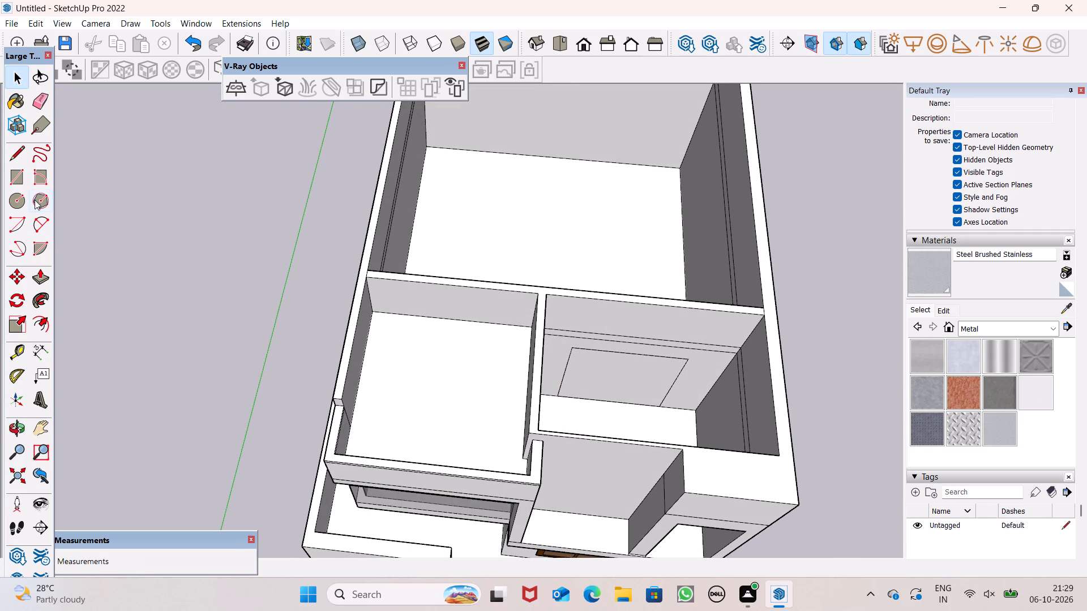
{"action": "left_click", "coordinate": [16, 161]}
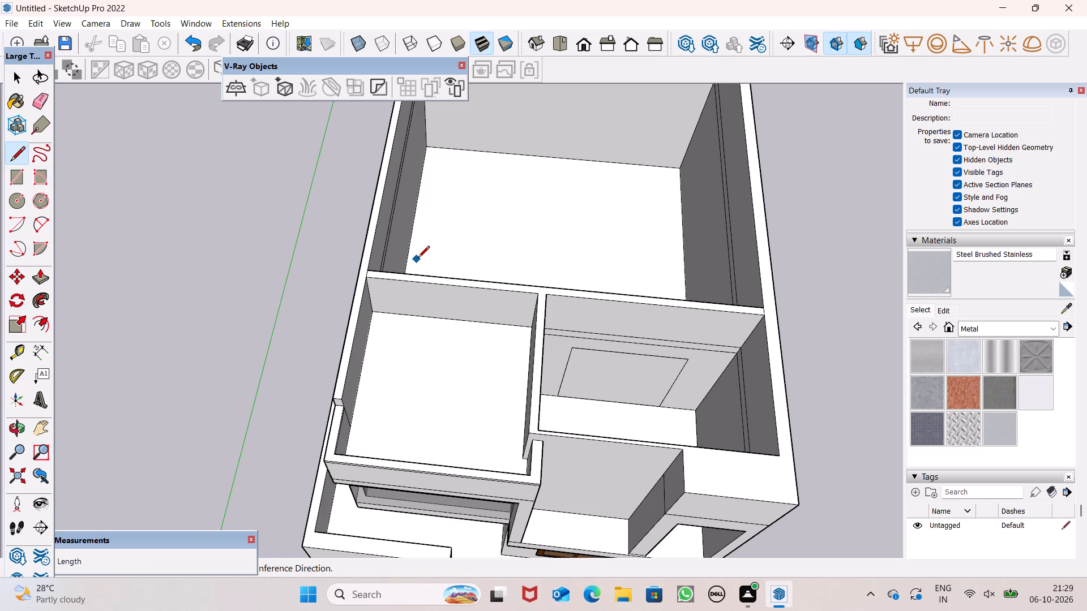
{"action": "scroll", "coordinate": [468, 231], "scroll_direction": "down", "scroll_amount": 2}
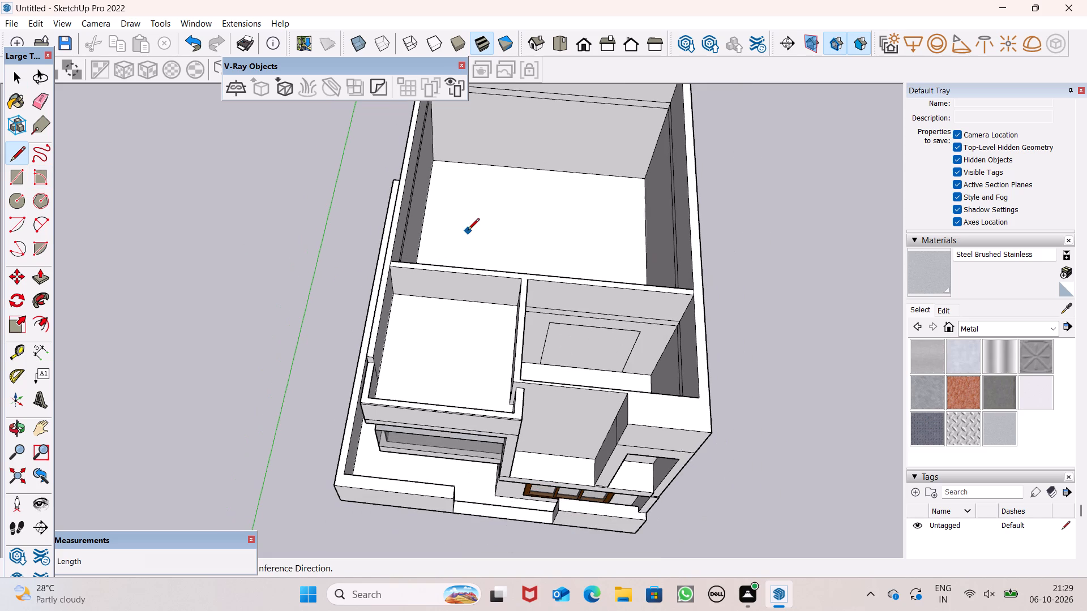
{"action": "scroll", "coordinate": [494, 223], "scroll_direction": "down", "scroll_amount": 3}
{"action": "scroll", "coordinate": [517, 259], "scroll_direction": "up", "scroll_amount": 1}
{"action": "scroll", "coordinate": [516, 259], "scroll_direction": "down", "scroll_amount": 1}
{"action": "scroll", "coordinate": [516, 259], "scroll_direction": "up", "scroll_amount": 3}
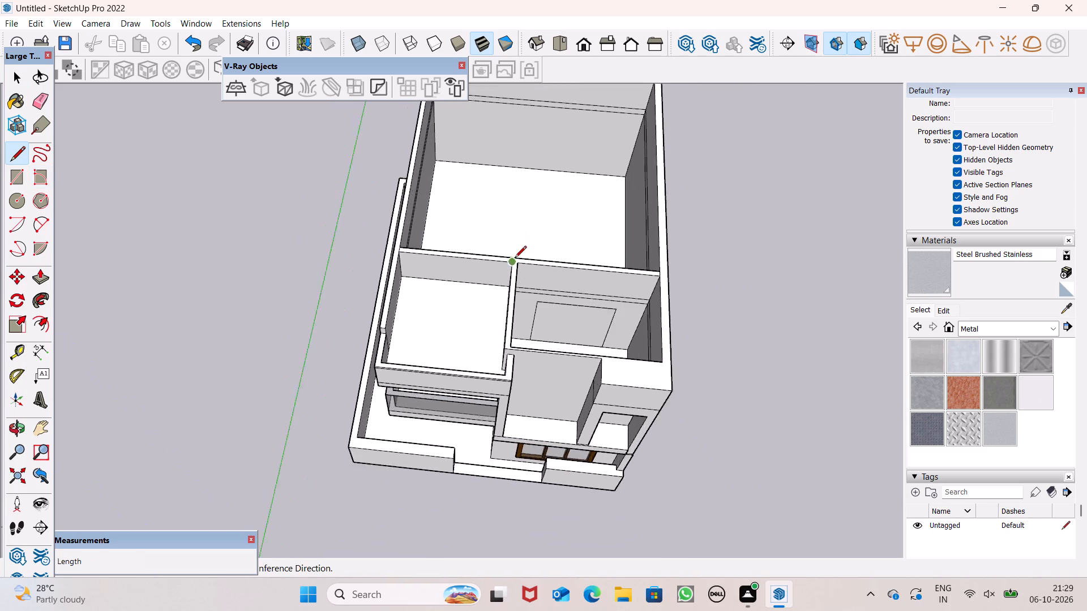
{"action": "scroll", "coordinate": [513, 259], "scroll_direction": "up", "scroll_amount": 7}
{"action": "left_click", "coordinate": [512, 270]}
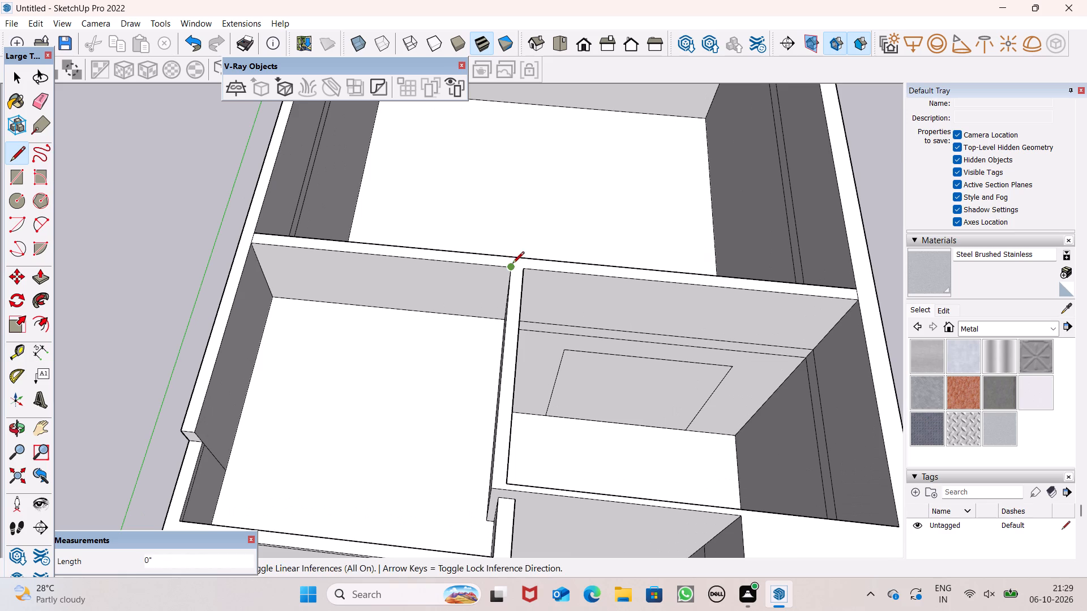
{"action": "left_click", "coordinate": [512, 259]}
{"action": "key", "text": "space"}
Push/Pull the cross wall's top face between the canopy roof and the large room down to the canopy roof level.
{"action": "scroll", "coordinate": [527, 236], "scroll_direction": "down", "scroll_amount": 5}
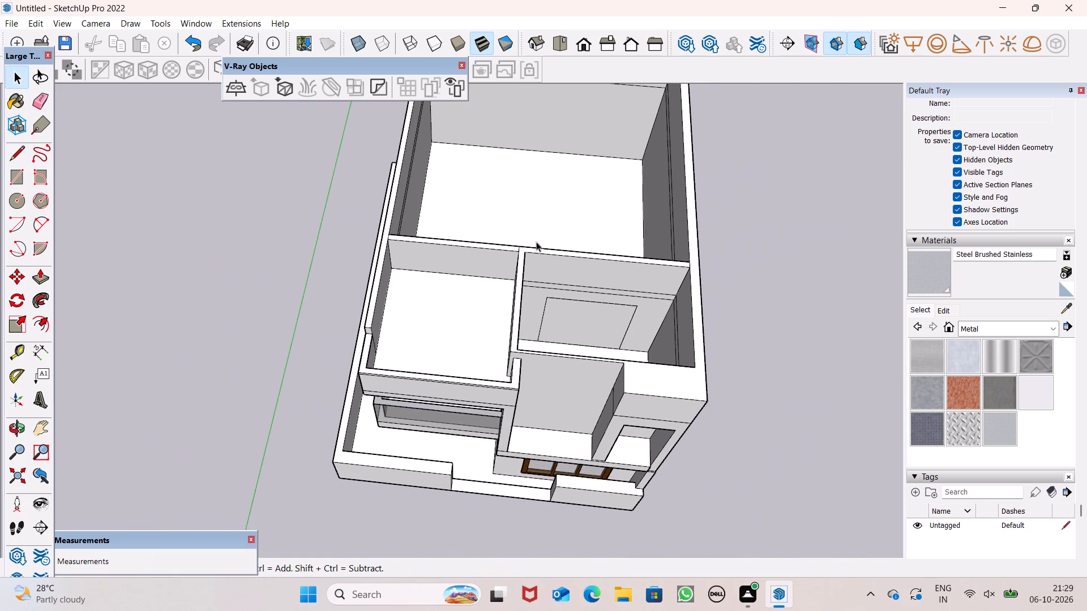
{"action": "scroll", "coordinate": [534, 243], "scroll_direction": "up", "scroll_amount": 3}
{"action": "scroll", "coordinate": [537, 240], "scroll_direction": "down", "scroll_amount": 4}
{"action": "middle_click_drag", "start_coordinate": [534, 259], "coordinate": [524, 352]}
{"action": "scroll", "coordinate": [524, 352], "scroll_direction": "up", "scroll_amount": 1}
{"action": "scroll", "coordinate": [508, 235], "scroll_direction": "up", "scroll_amount": 4}
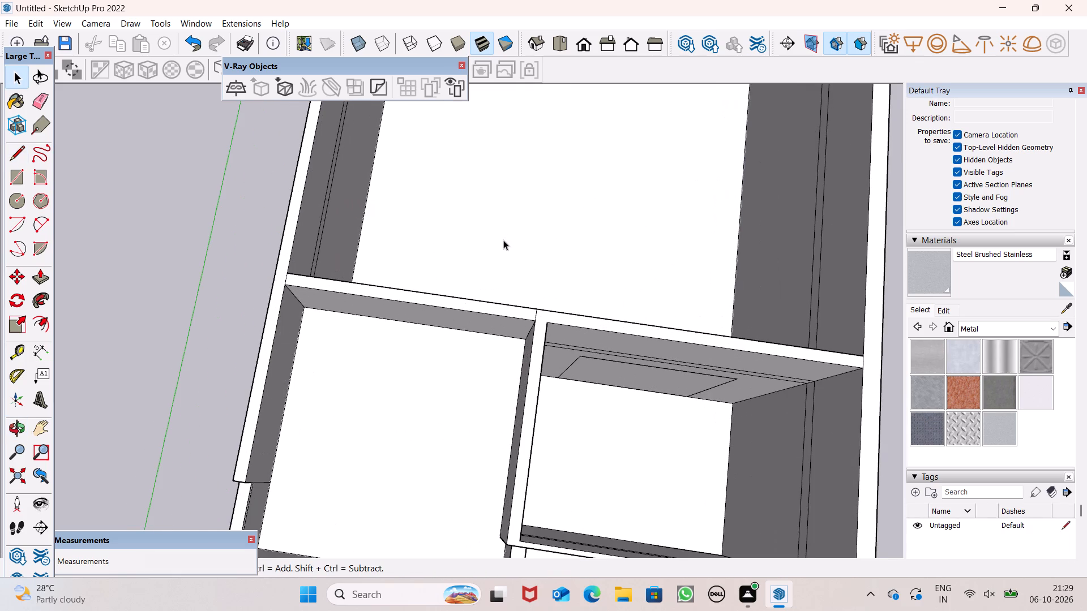
{"action": "left_click", "coordinate": [38, 275]}
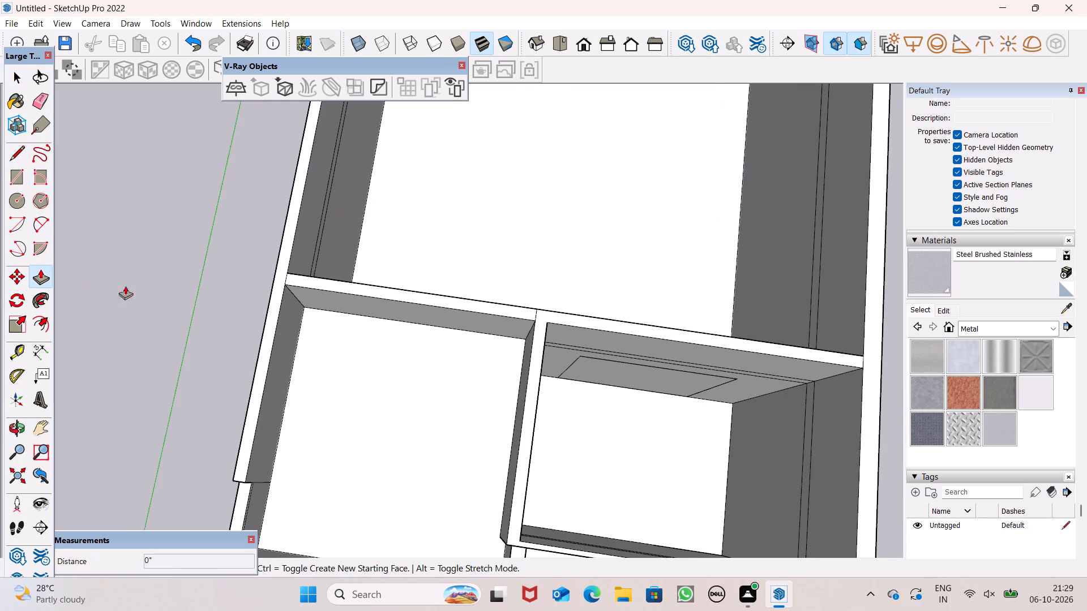
{"action": "scroll", "coordinate": [230, 276], "scroll_direction": "up", "scroll_amount": 5}
{"action": "left_click_drag", "start_coordinate": [334, 277], "coordinate": [340, 324]}
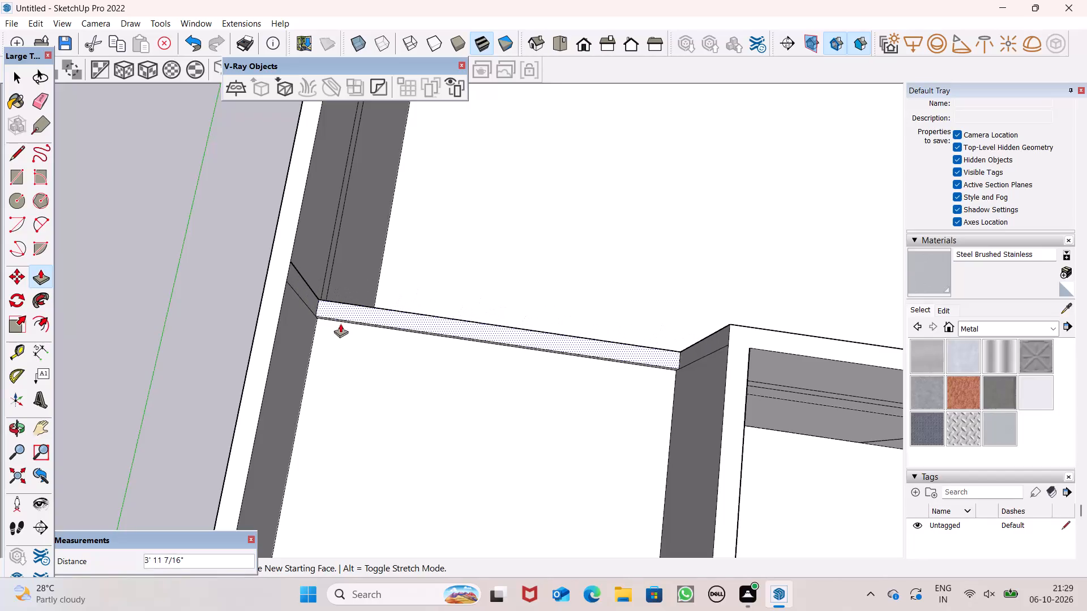
{"action": "left_click_drag", "start_coordinate": [340, 324], "coordinate": [339, 337]}
{"action": "scroll", "coordinate": [419, 276], "scroll_direction": "down", "scroll_amount": 4}
{"action": "key", "text": "space"}
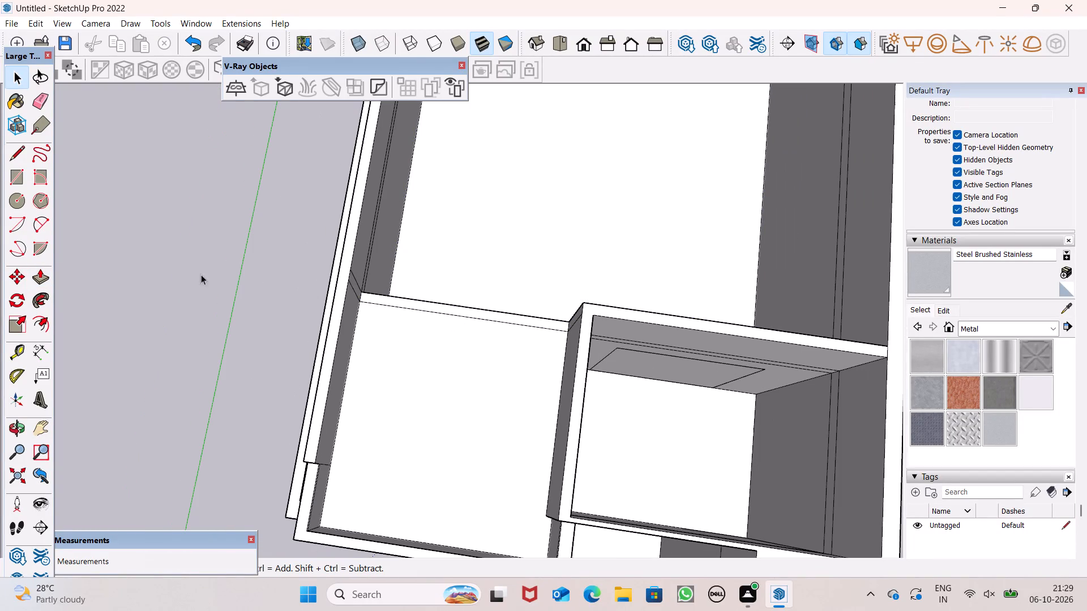
Erase the leftover edge lines on the roof and adjoining walls where the cross wall was lowered.
{"action": "scroll", "coordinate": [477, 346], "scroll_direction": "down", "scroll_amount": 3}
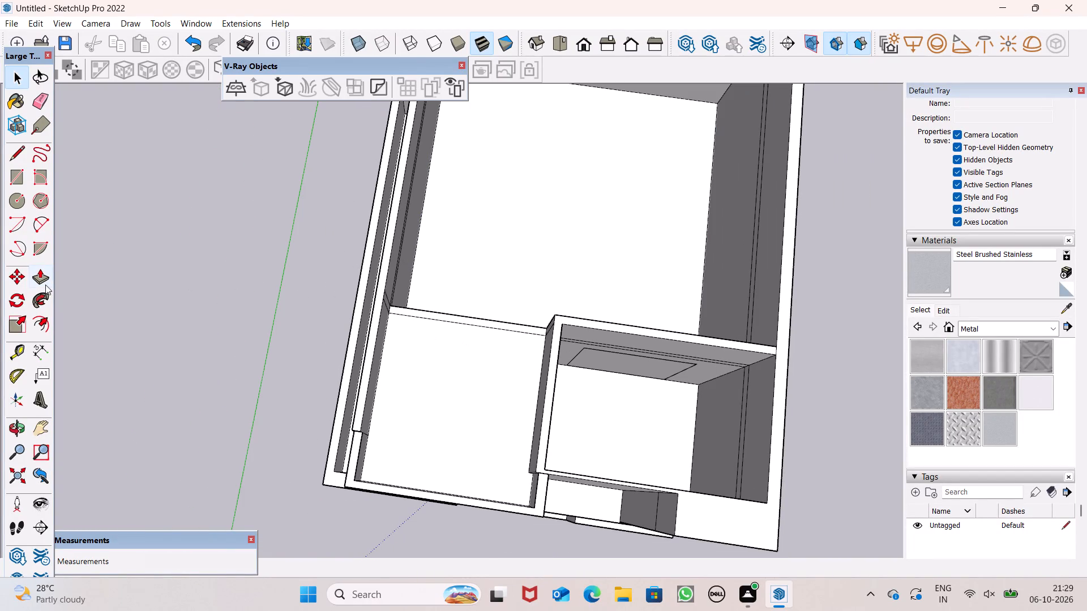
{"action": "left_click", "coordinate": [38, 100]}
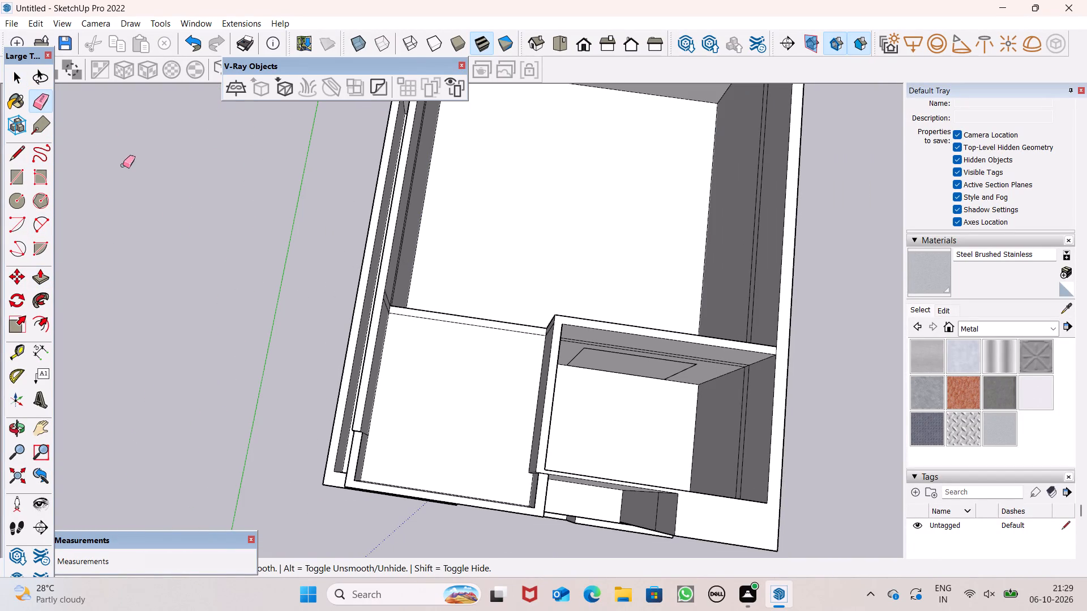
{"action": "scroll", "coordinate": [489, 353], "scroll_direction": "up", "scroll_amount": 5}
{"action": "scroll", "coordinate": [317, 298], "scroll_direction": "up", "scroll_amount": 5}
{"action": "left_click_drag", "start_coordinate": [326, 241], "coordinate": [319, 275]}
{"action": "left_click_drag", "start_coordinate": [365, 283], "coordinate": [374, 295]}
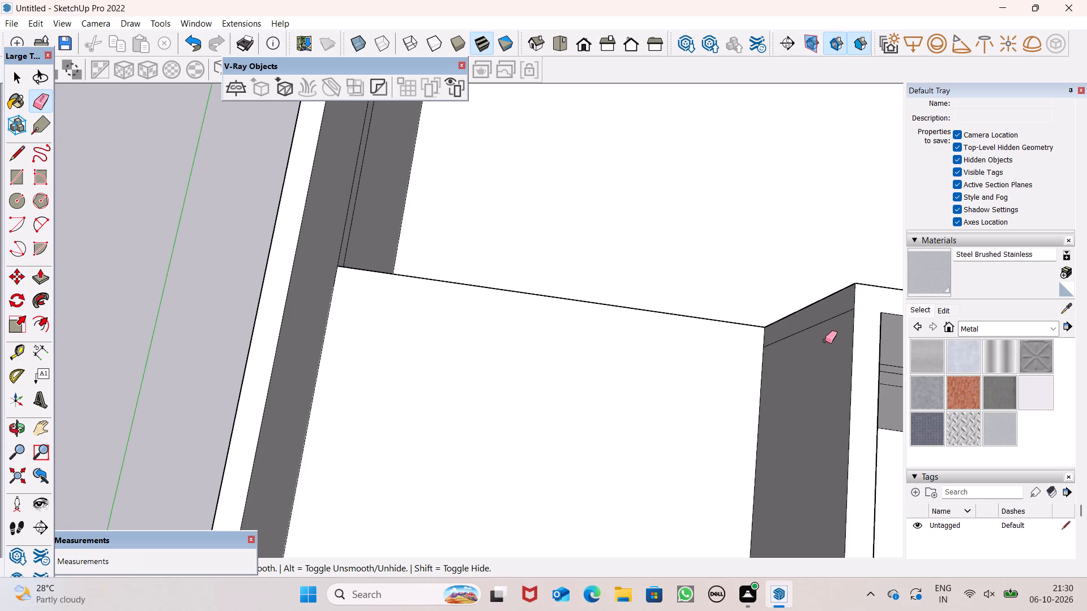
{"action": "left_click_drag", "start_coordinate": [823, 325], "coordinate": [826, 330]}
{"action": "left_click", "coordinate": [829, 320]}
{"action": "key", "text": "space"}
Draw a 24' 9 9/16" by 24' 2 1/16" rectangle over the large open room at the canopy roof level to close its roof.
{"action": "scroll", "coordinate": [649, 437], "scroll_direction": "down", "scroll_amount": 5}
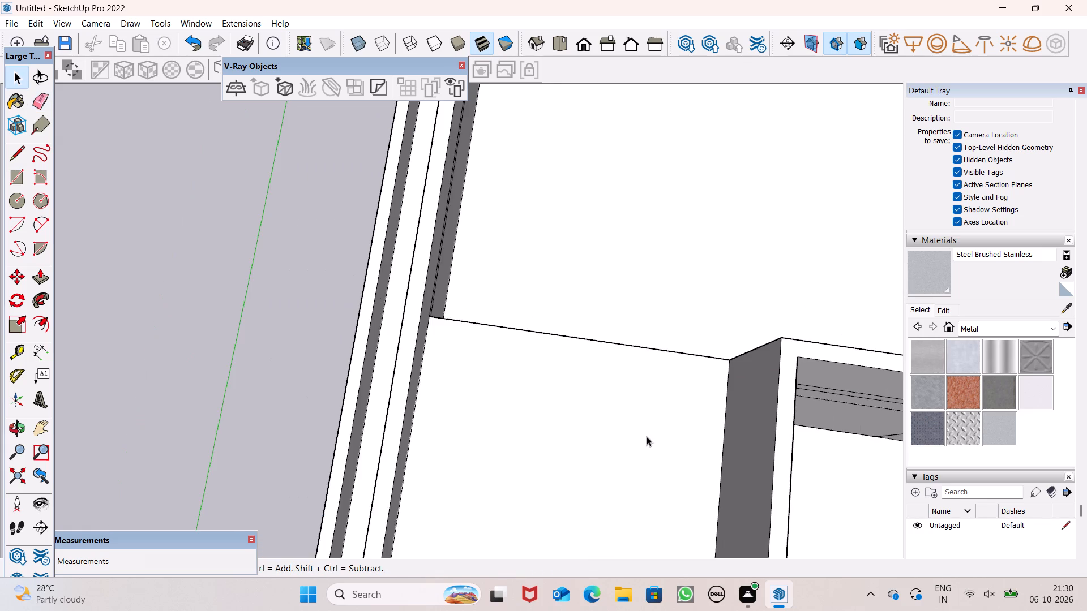
{"action": "scroll", "coordinate": [644, 448], "scroll_direction": "down", "scroll_amount": 8}
{"action": "middle_click_drag", "start_coordinate": [663, 418], "coordinate": [488, 302]}
{"action": "scroll", "coordinate": [677, 285], "scroll_direction": "down", "scroll_amount": 2}
{"action": "middle_click_drag", "start_coordinate": [735, 356], "coordinate": [455, 309]}
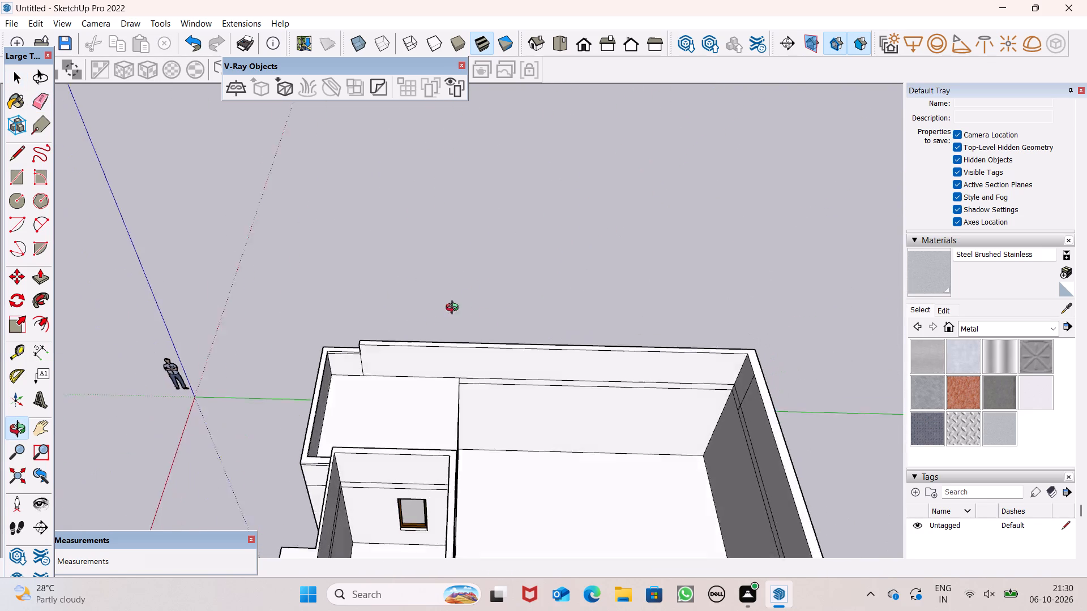
{"action": "middle_click_drag", "start_coordinate": [455, 309], "coordinate": [444, 299]}
{"action": "scroll", "coordinate": [452, 290], "scroll_direction": "up", "scroll_amount": 1}
{"action": "scroll", "coordinate": [511, 283], "scroll_direction": "down", "scroll_amount": 4}
{"action": "middle_click_drag", "start_coordinate": [620, 466], "coordinate": [568, 389]}
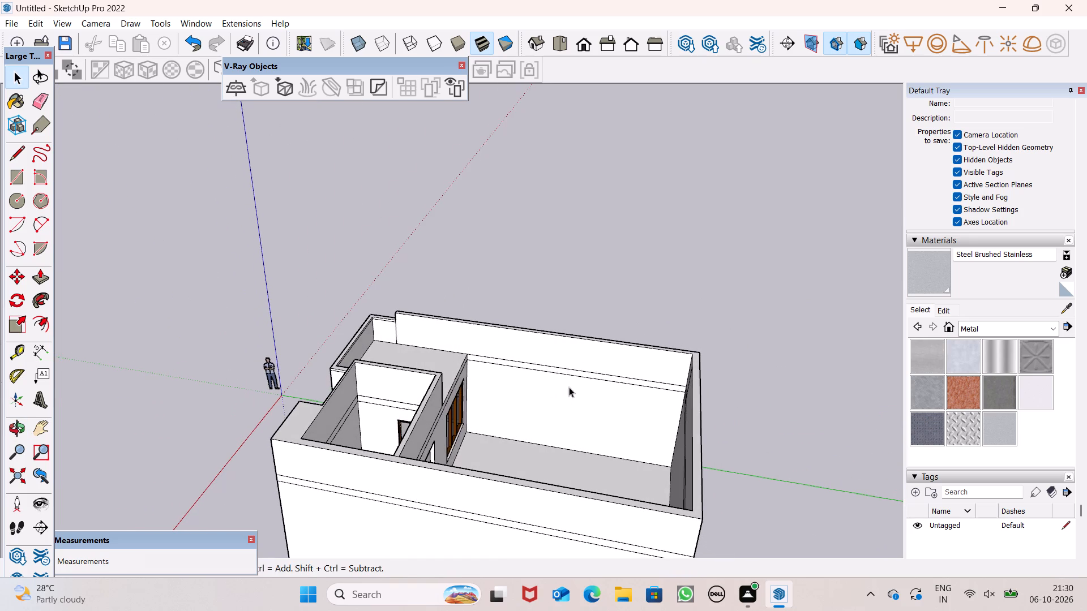
{"action": "left_click", "coordinate": [15, 180]}
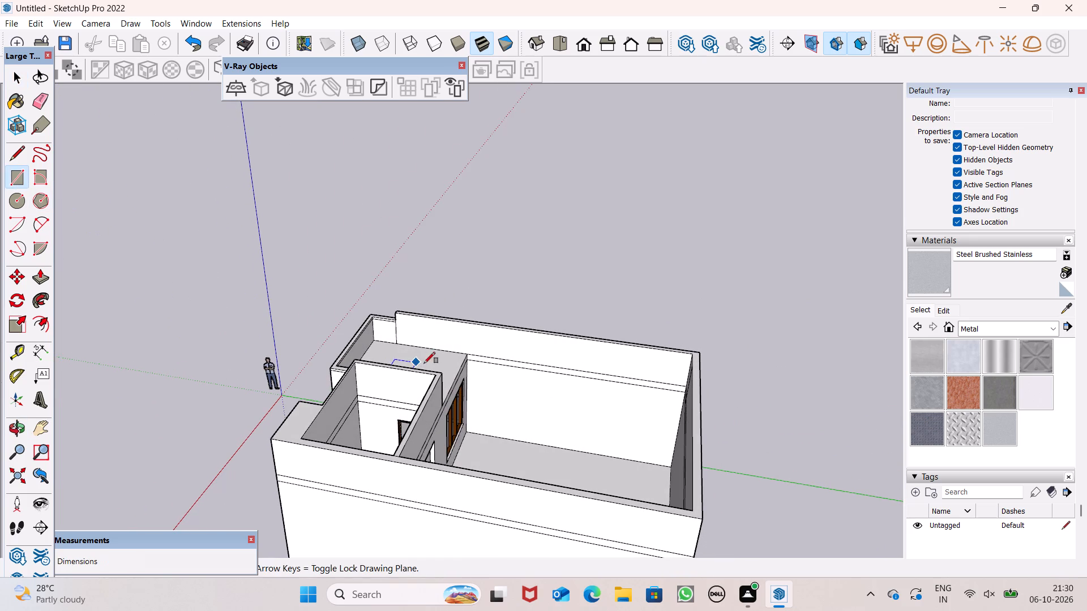
{"action": "middle_click_drag", "start_coordinate": [525, 395], "coordinate": [607, 477]}
{"action": "scroll", "coordinate": [576, 404], "scroll_direction": "up", "scroll_amount": 5}
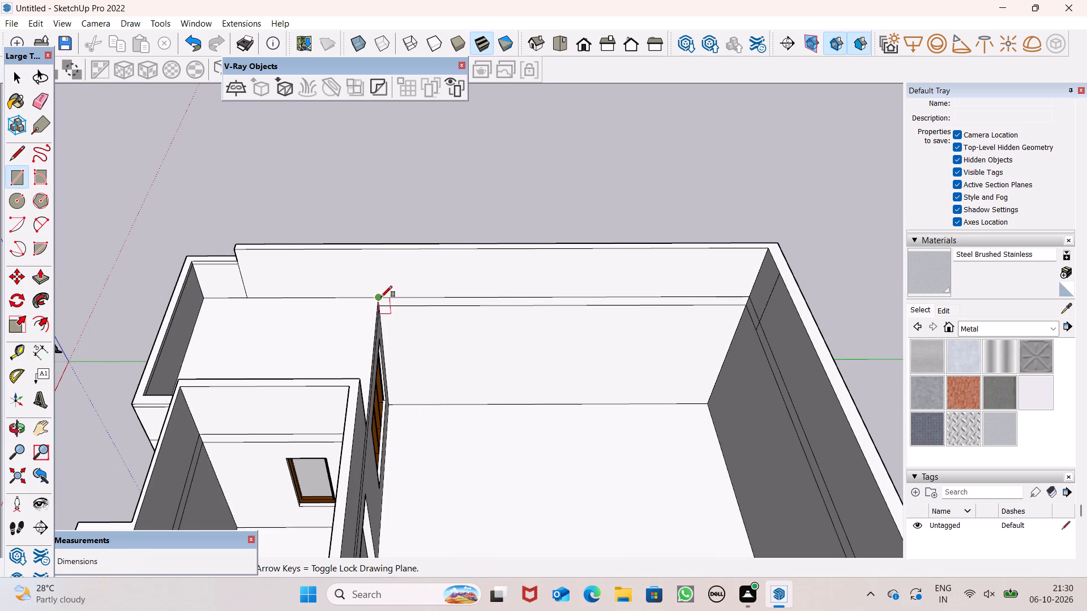
{"action": "left_click_drag", "start_coordinate": [381, 297], "coordinate": [390, 308]}
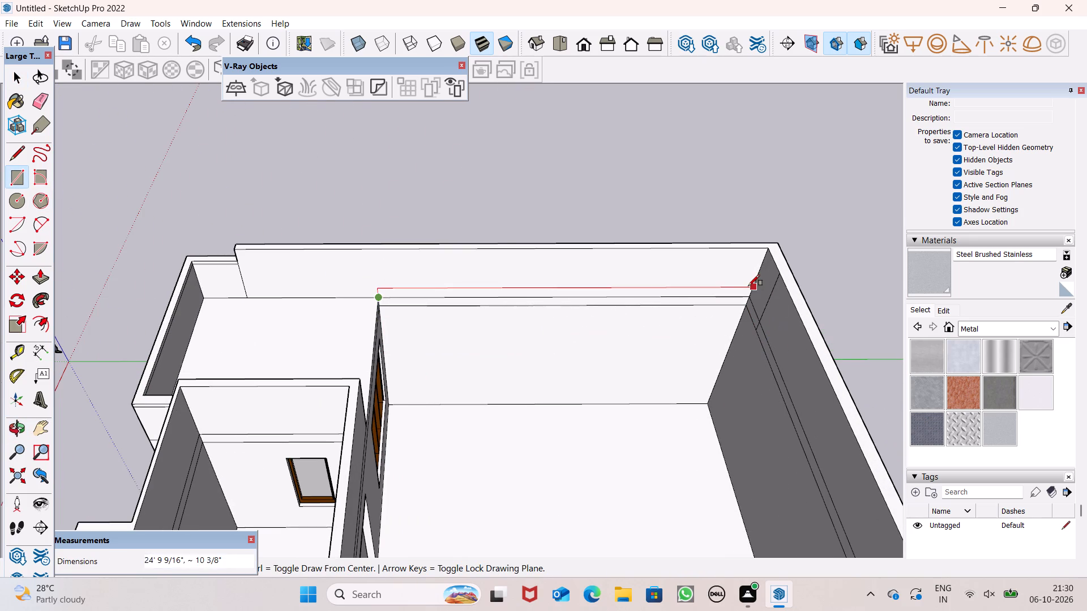
{"action": "left_click", "coordinate": [752, 293]}
{"action": "scroll", "coordinate": [804, 376], "scroll_direction": "down", "scroll_amount": 1}
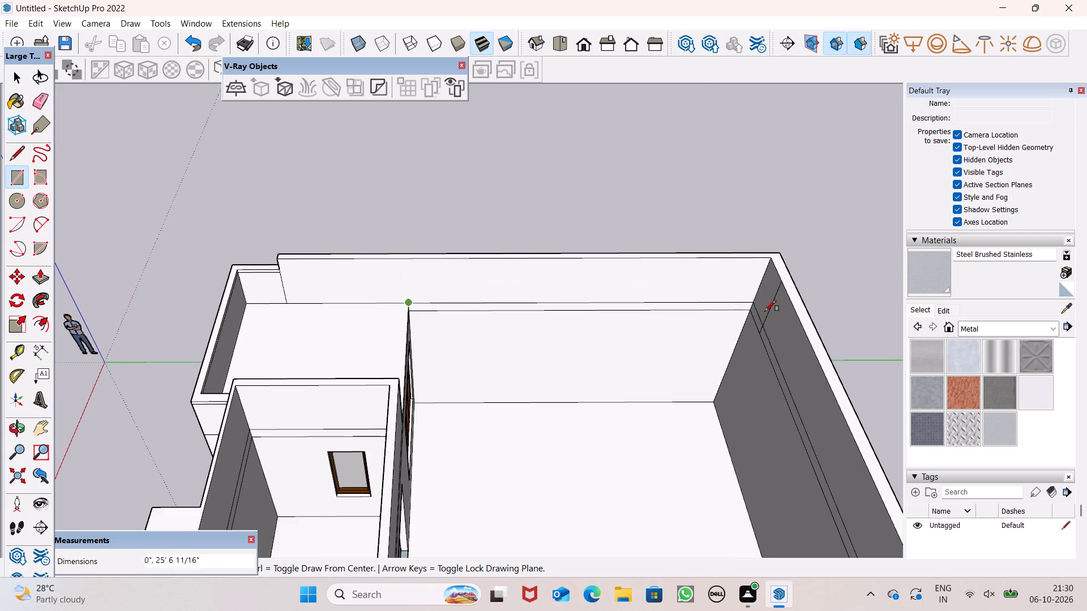
{"action": "scroll", "coordinate": [765, 311], "scroll_direction": "up", "scroll_amount": 3}
{"action": "scroll", "coordinate": [765, 311], "scroll_direction": "down", "scroll_amount": 1}
{"action": "scroll", "coordinate": [765, 311], "scroll_direction": "up", "scroll_amount": 1}
{"action": "scroll", "coordinate": [765, 311], "scroll_direction": "down", "scroll_amount": 1}
{"action": "scroll", "coordinate": [765, 311], "scroll_direction": "up", "scroll_amount": 9}
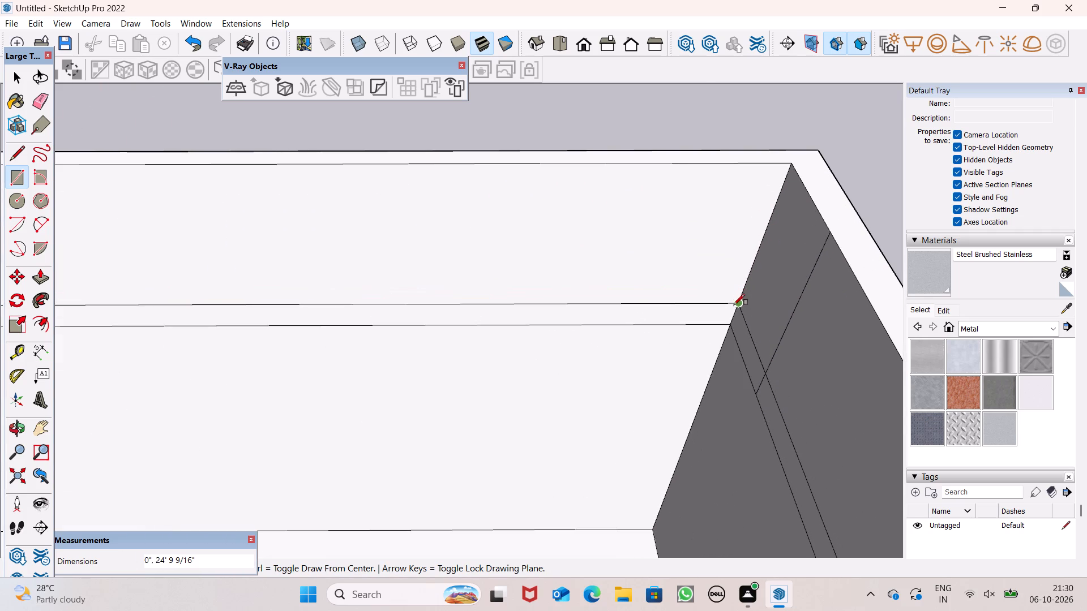
{"action": "left_click", "coordinate": [735, 305]}
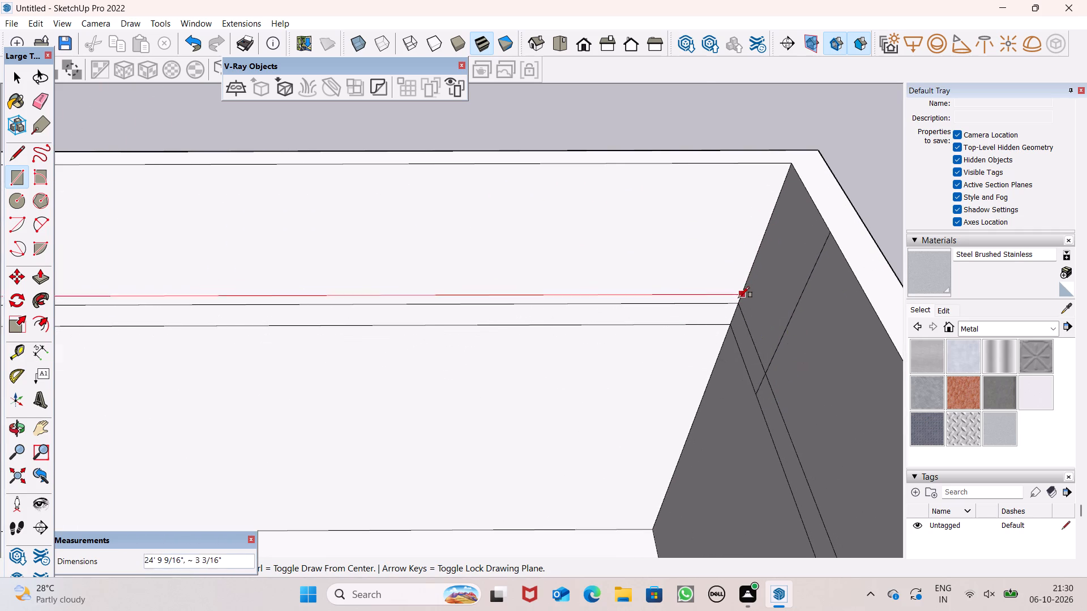
{"action": "left_click", "coordinate": [737, 300]}
{"action": "scroll", "coordinate": [727, 258], "scroll_direction": "down", "scroll_amount": 7}
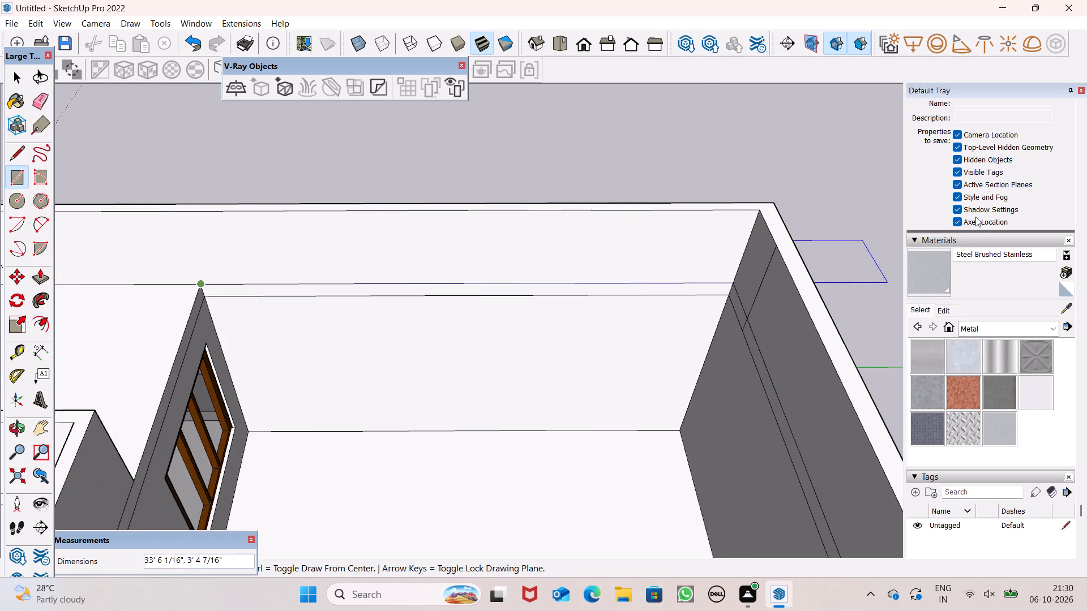
{"action": "scroll", "coordinate": [761, 212], "scroll_direction": "down", "scroll_amount": 3}
{"action": "scroll", "coordinate": [718, 230], "scroll_direction": "down", "scroll_amount": 10}
{"action": "middle_click_drag", "start_coordinate": [737, 294], "coordinate": [744, 359]}
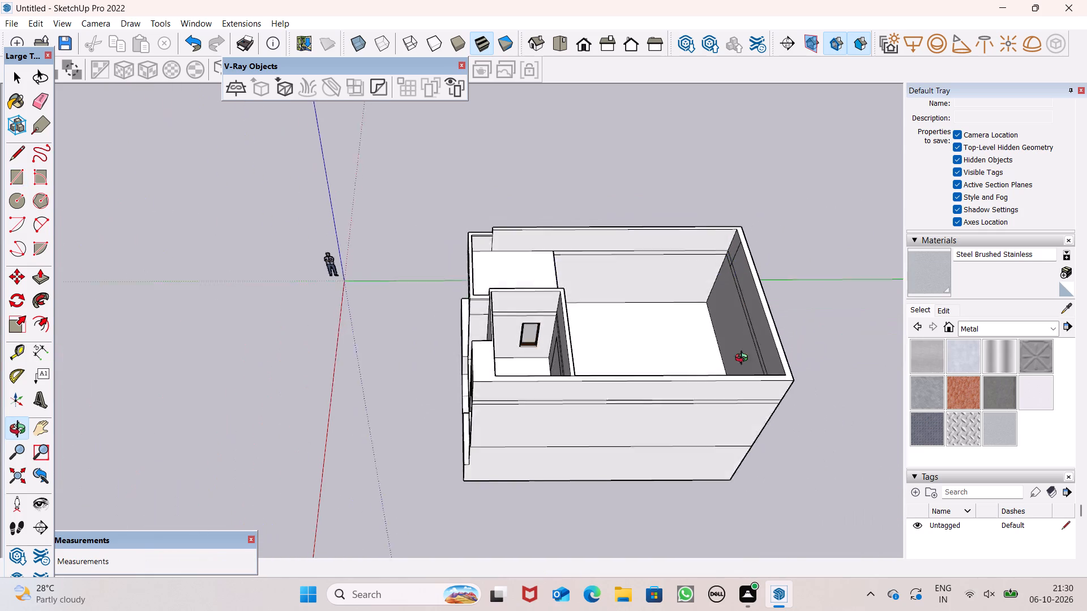
{"action": "middle_click_drag", "start_coordinate": [744, 359], "coordinate": [775, 533]}
{"action": "scroll", "coordinate": [759, 388], "scroll_direction": "up", "scroll_amount": 9}
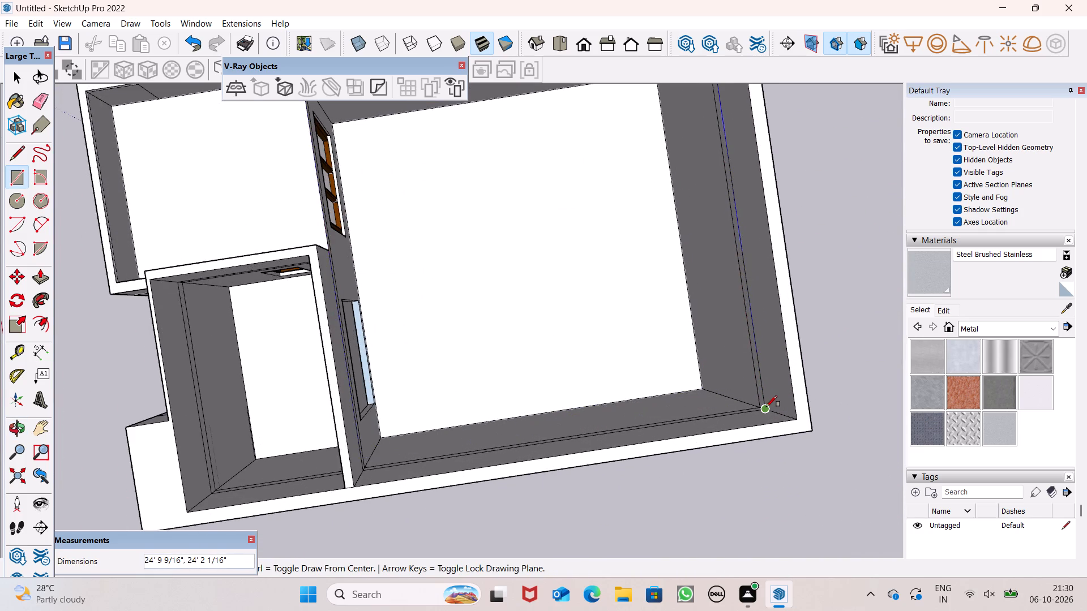
{"action": "scroll", "coordinate": [766, 407], "scroll_direction": "up", "scroll_amount": 3}
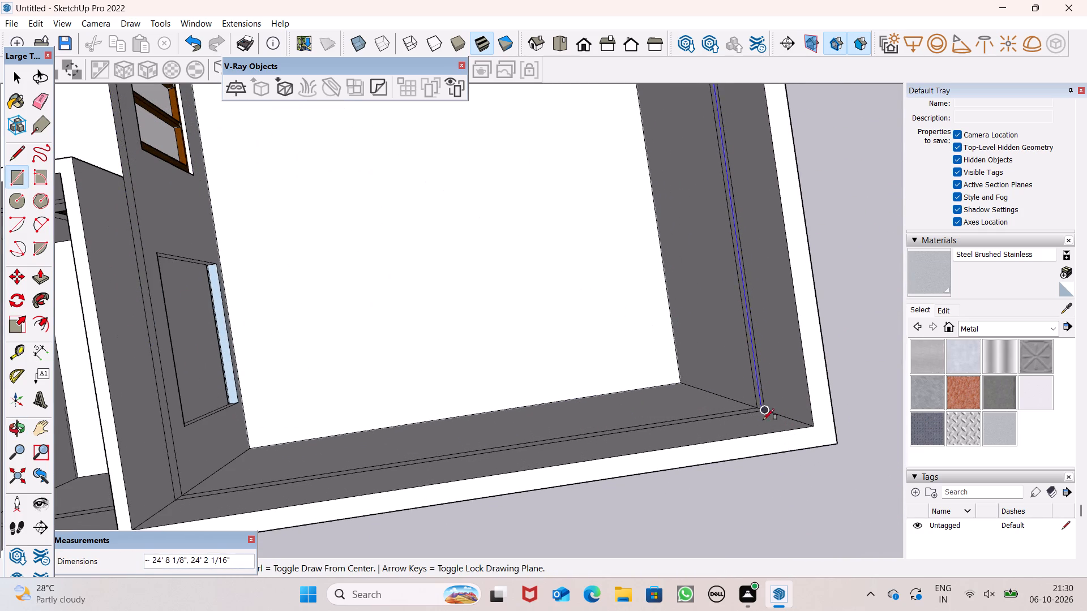
{"action": "scroll", "coordinate": [762, 412], "scroll_direction": "up", "scroll_amount": 7}
{"action": "left_click", "coordinate": [768, 403]}
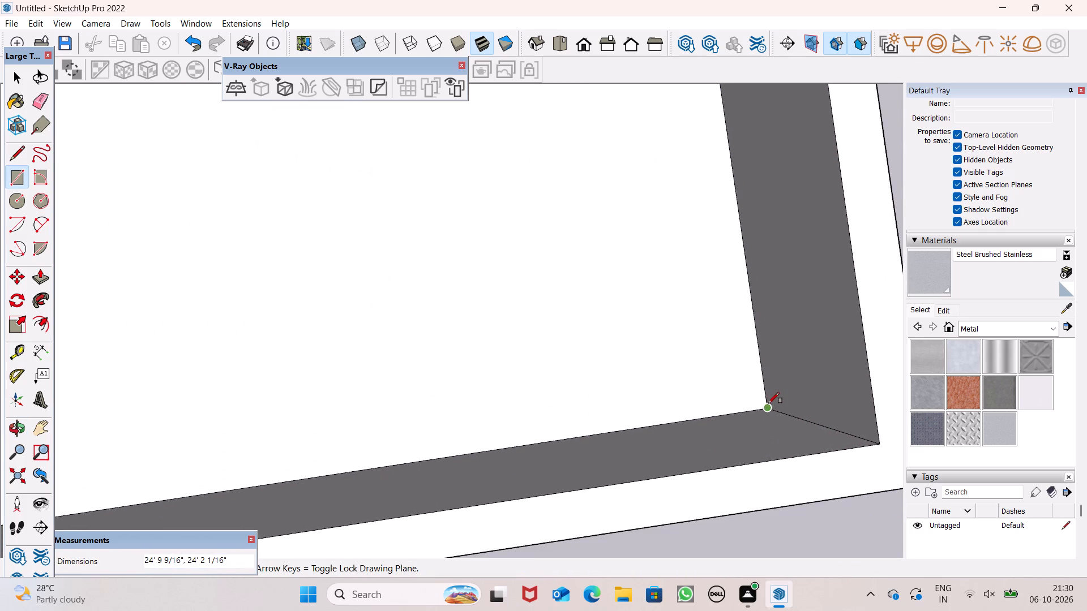
{"action": "scroll", "coordinate": [772, 367], "scroll_direction": "down", "scroll_amount": 12}
{"action": "scroll", "coordinate": [807, 311], "scroll_direction": "up", "scroll_amount": 1}
{"action": "scroll", "coordinate": [807, 315], "scroll_direction": "down", "scroll_amount": 8}
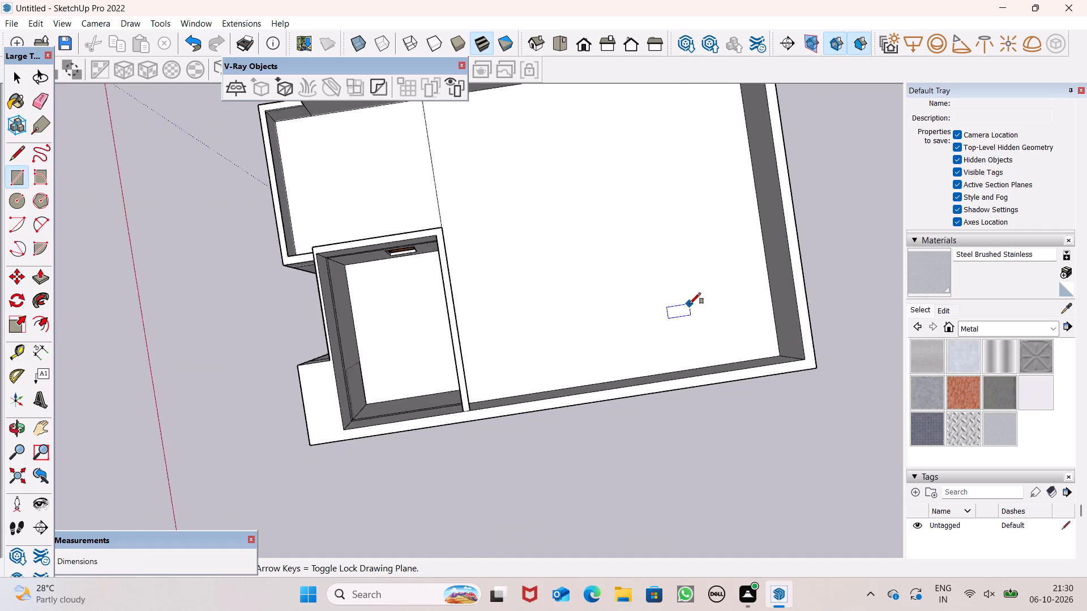
{"action": "scroll", "coordinate": [690, 304], "scroll_direction": "down", "scroll_amount": 2}
{"action": "key", "text": "space"}
{"action": "middle_click_drag", "start_coordinate": [656, 295], "coordinate": [969, 182]}
{"action": "scroll", "coordinate": [656, 295], "scroll_direction": "up", "scroll_amount": 1}
{"action": "scroll", "coordinate": [658, 167], "scroll_direction": "up", "scroll_amount": 5}
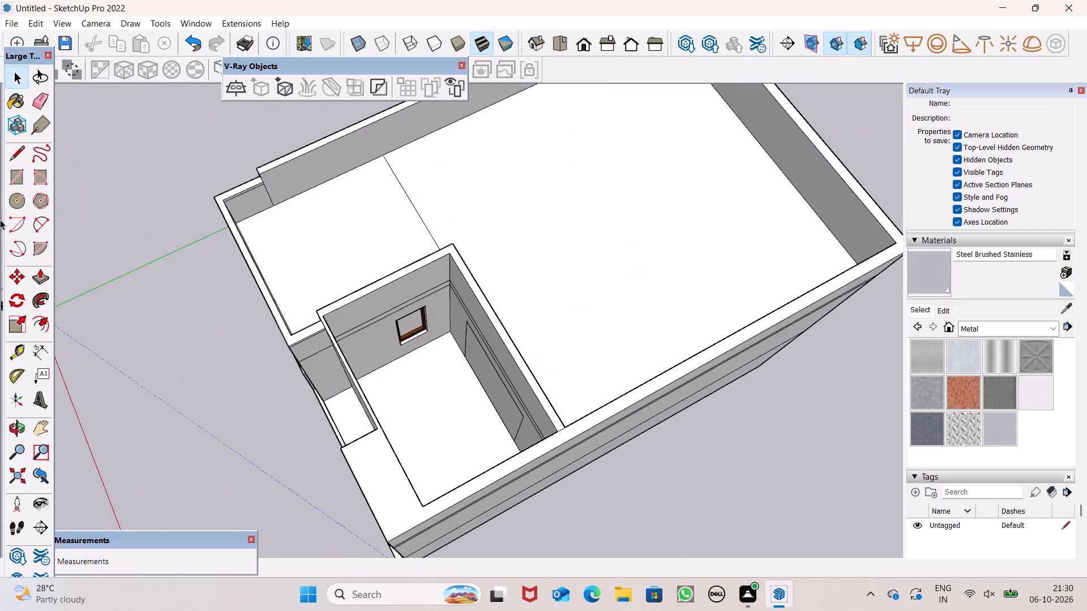
Erase the seam line between the canopy roof and the large room's new roof.
{"action": "left_click", "coordinate": [47, 94]}
{"action": "left_click_drag", "start_coordinate": [395, 193], "coordinate": [409, 196]}
{"action": "scroll", "coordinate": [629, 234], "scroll_direction": "down", "scroll_amount": 5}
{"action": "key", "text": "space"}
Examine the house's recessed roof, parapets and front canopy from several angles.
{"action": "scroll", "coordinate": [671, 273], "scroll_direction": "down", "scroll_amount": 7}
{"action": "middle_click_drag", "start_coordinate": [685, 320], "coordinate": [1010, 97]}
{"action": "scroll", "coordinate": [507, 173], "scroll_direction": "up", "scroll_amount": 2}
{"action": "scroll", "coordinate": [507, 173], "scroll_direction": "down", "scroll_amount": 1}
{"action": "scroll", "coordinate": [507, 173], "scroll_direction": "up", "scroll_amount": 3}
{"action": "middle_click_drag", "start_coordinate": [494, 251], "coordinate": [684, 212]}
{"action": "scroll", "coordinate": [688, 231], "scroll_direction": "up", "scroll_amount": 1}
{"action": "scroll", "coordinate": [391, 201], "scroll_direction": "up", "scroll_amount": 5}
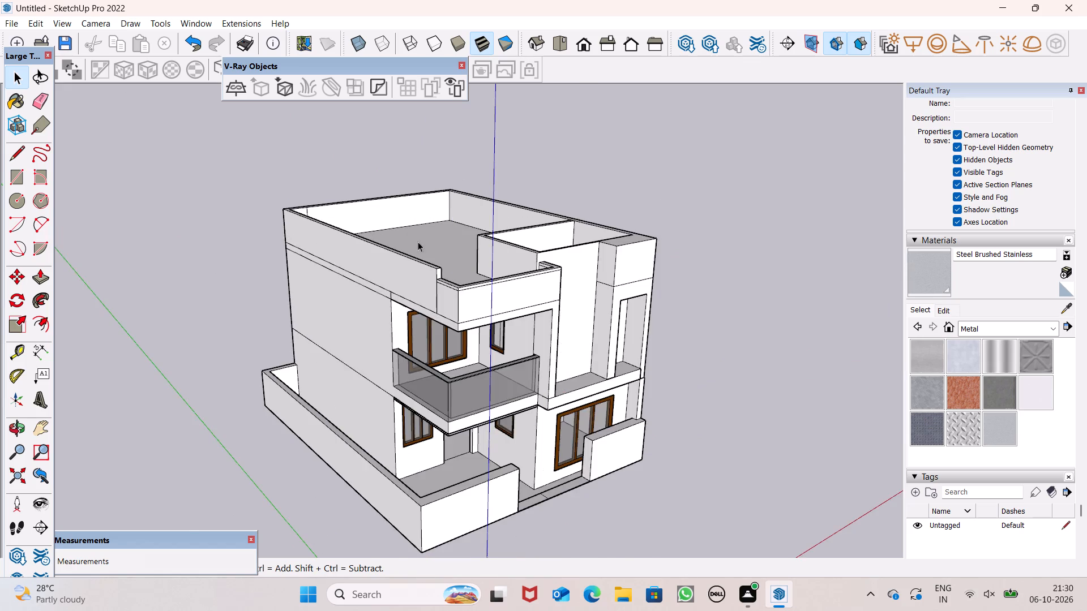
{"action": "scroll", "coordinate": [418, 243], "scroll_direction": "up", "scroll_amount": 1}
{"action": "middle_click_drag", "start_coordinate": [449, 266], "coordinate": [515, 253]}
{"action": "scroll", "coordinate": [515, 253], "scroll_direction": "up", "scroll_amount": 1}
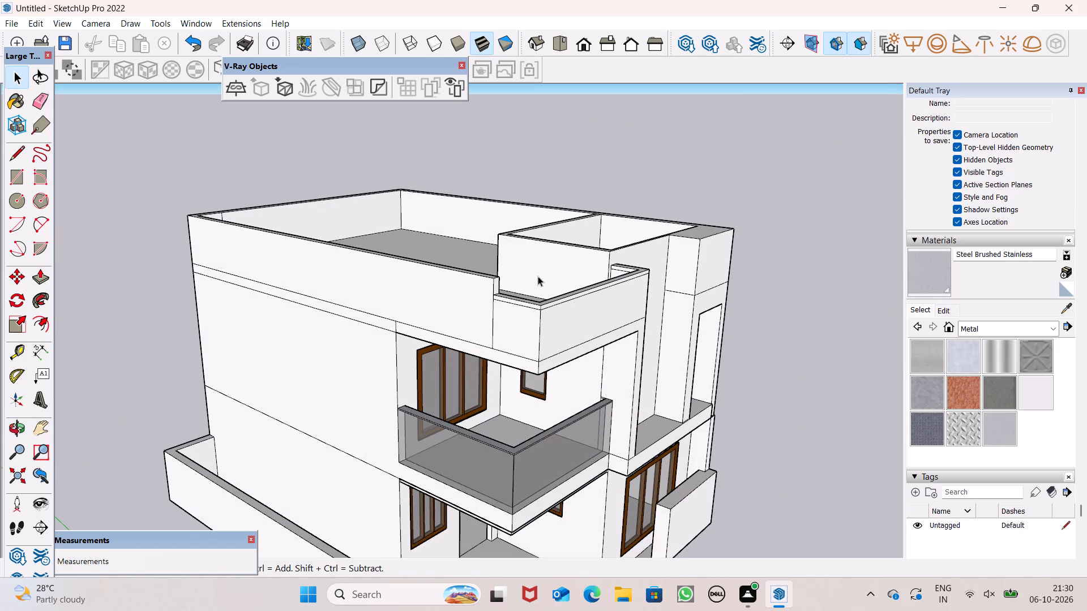
{"action": "scroll", "coordinate": [604, 271], "scroll_direction": "down", "scroll_amount": 2}
{"action": "middle_click_drag", "start_coordinate": [646, 315], "coordinate": [736, 313]}
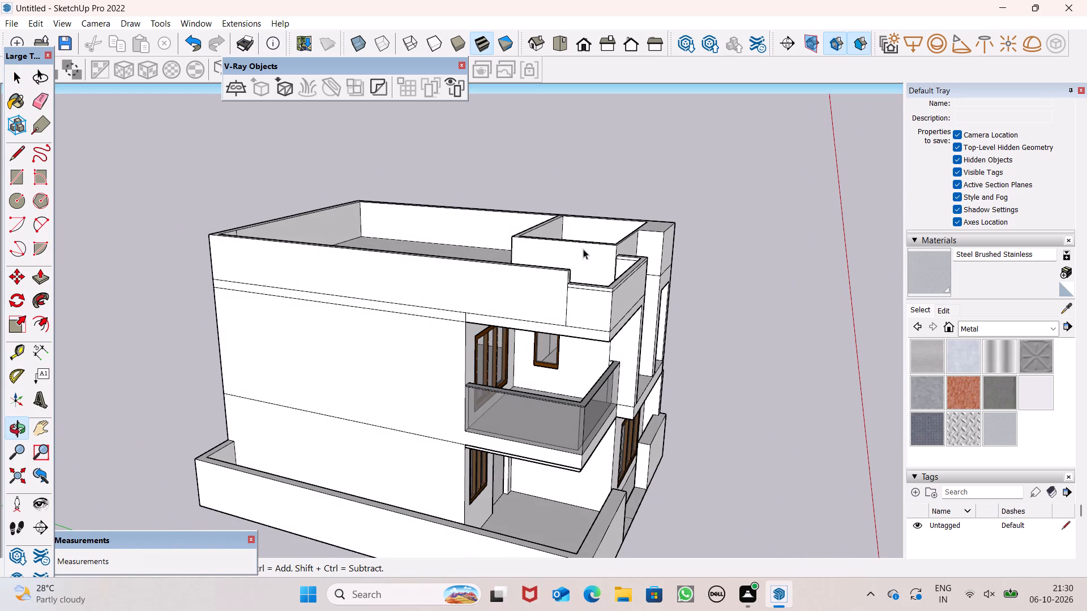
{"action": "middle_click_drag", "start_coordinate": [596, 263], "coordinate": [484, 290]}
{"action": "scroll", "coordinate": [499, 279], "scroll_direction": "up", "scroll_amount": 1}
{"action": "scroll", "coordinate": [730, 227], "scroll_direction": "down", "scroll_amount": 4}
{"action": "middle_click_drag", "start_coordinate": [688, 315], "coordinate": [659, 350]}
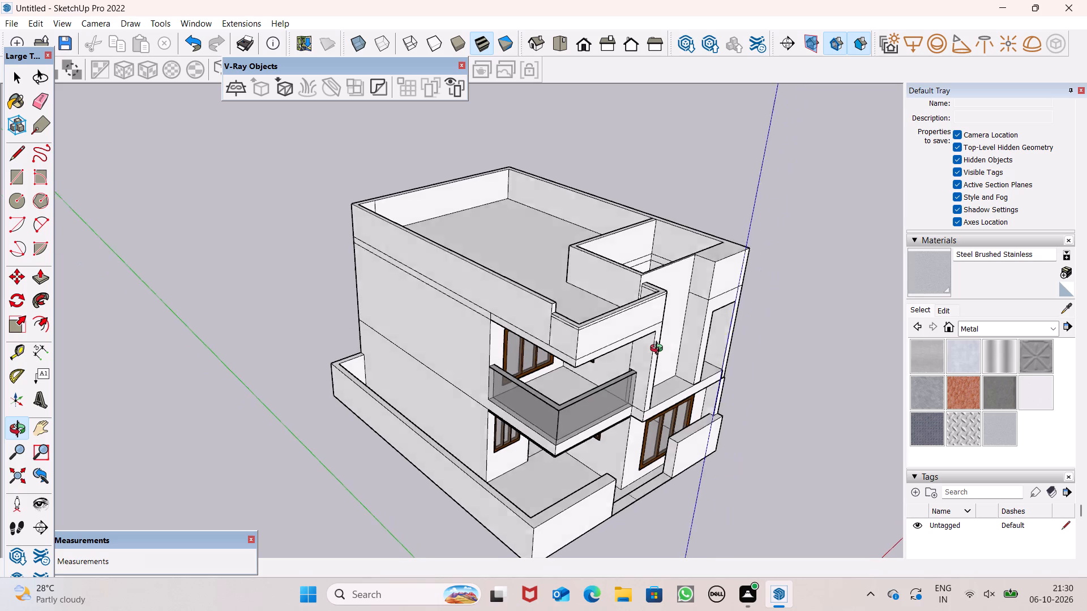
{"action": "middle_click_drag", "start_coordinate": [659, 350], "coordinate": [660, 351]}
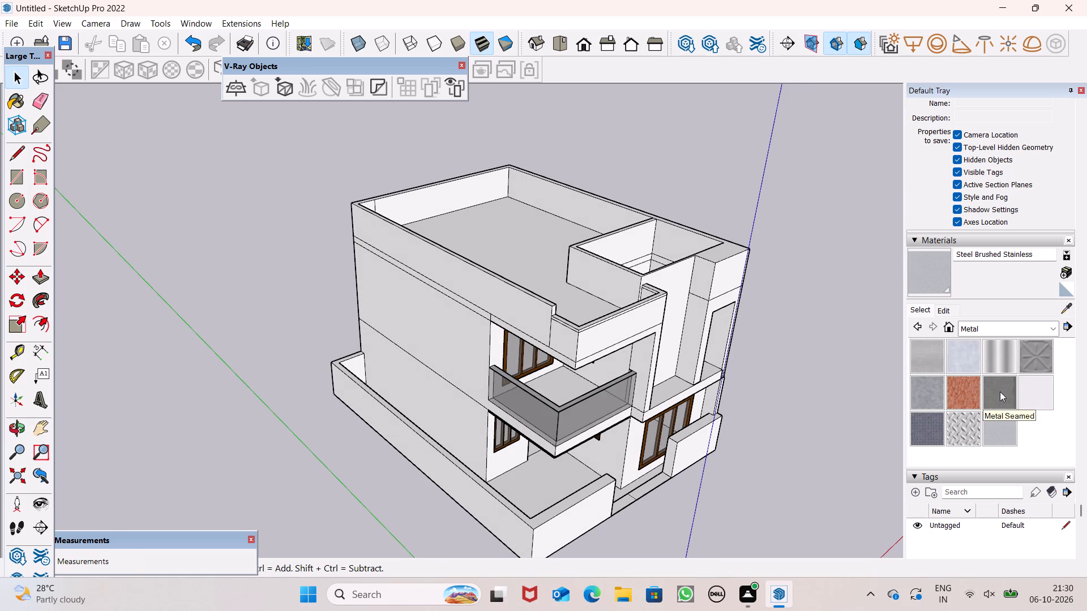
Paint the top face and outer coping bands of the canopy parapet with Metal Seamed.
{"action": "left_click", "coordinate": [1000, 391]}
{"action": "scroll", "coordinate": [607, 311], "scroll_direction": "up", "scroll_amount": 10}
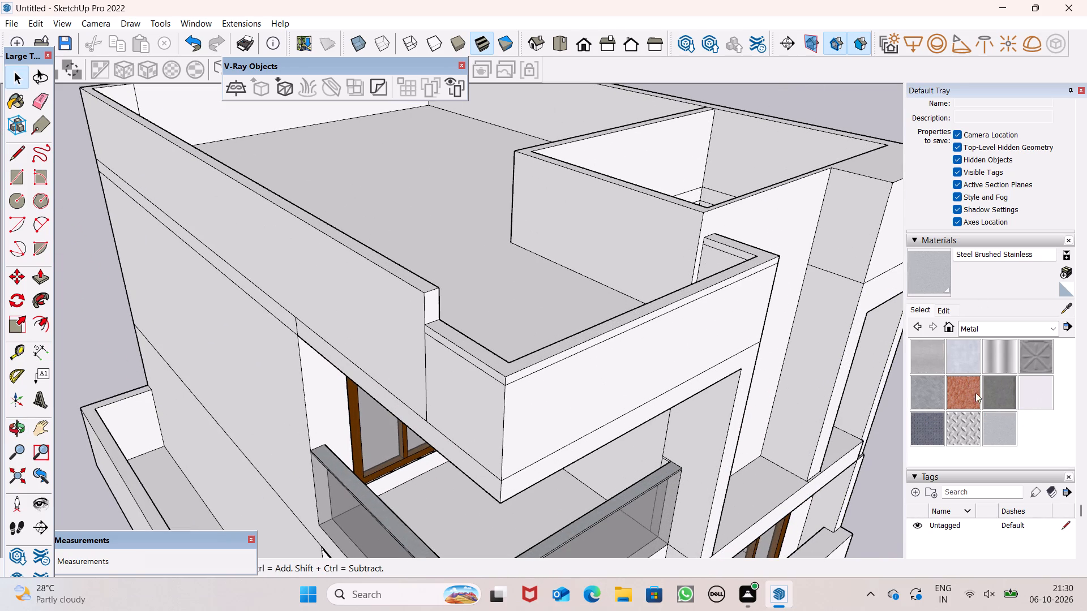
{"action": "left_click", "coordinate": [996, 390]}
{"action": "scroll", "coordinate": [571, 399], "scroll_direction": "up", "scroll_amount": 5}
{"action": "left_click", "coordinate": [481, 358]}
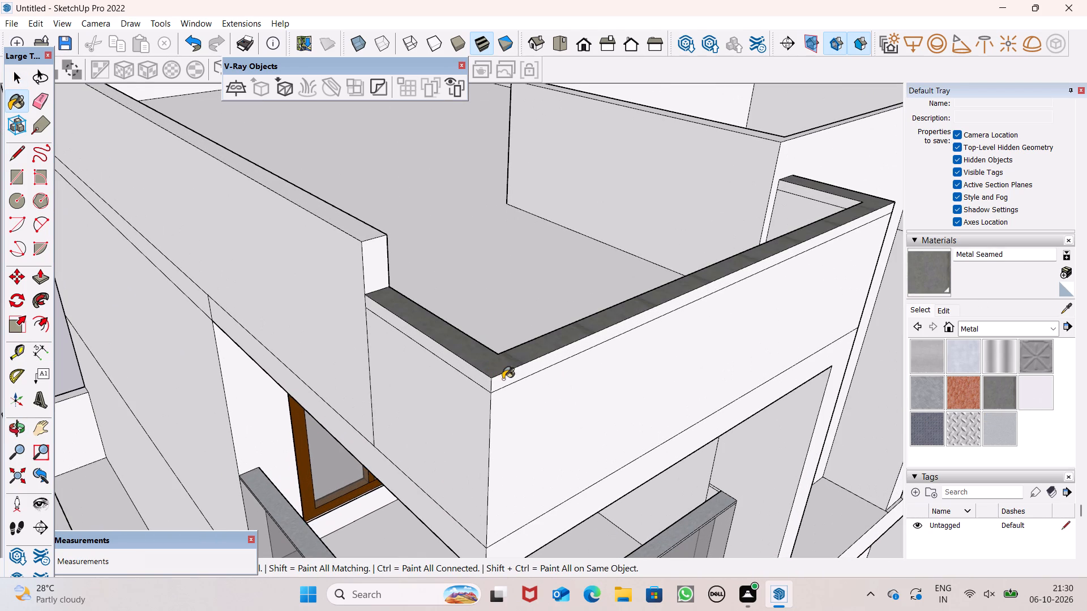
{"action": "left_click", "coordinate": [507, 384]}
{"action": "left_click", "coordinate": [483, 378]}
{"action": "scroll", "coordinate": [496, 355], "scroll_direction": "down", "scroll_amount": 3}
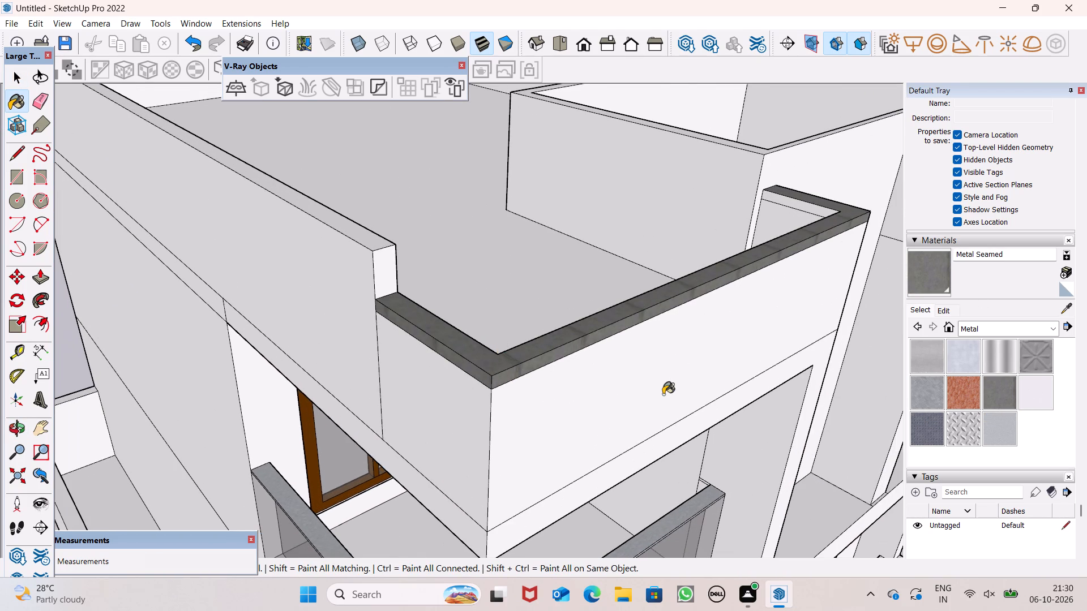
{"action": "middle_click_drag", "start_coordinate": [666, 397], "coordinate": [428, 326]}
{"action": "scroll", "coordinate": [583, 302], "scroll_direction": "down", "scroll_amount": 3}
{"action": "middle_click_drag", "start_coordinate": [604, 306], "coordinate": [319, 341]}
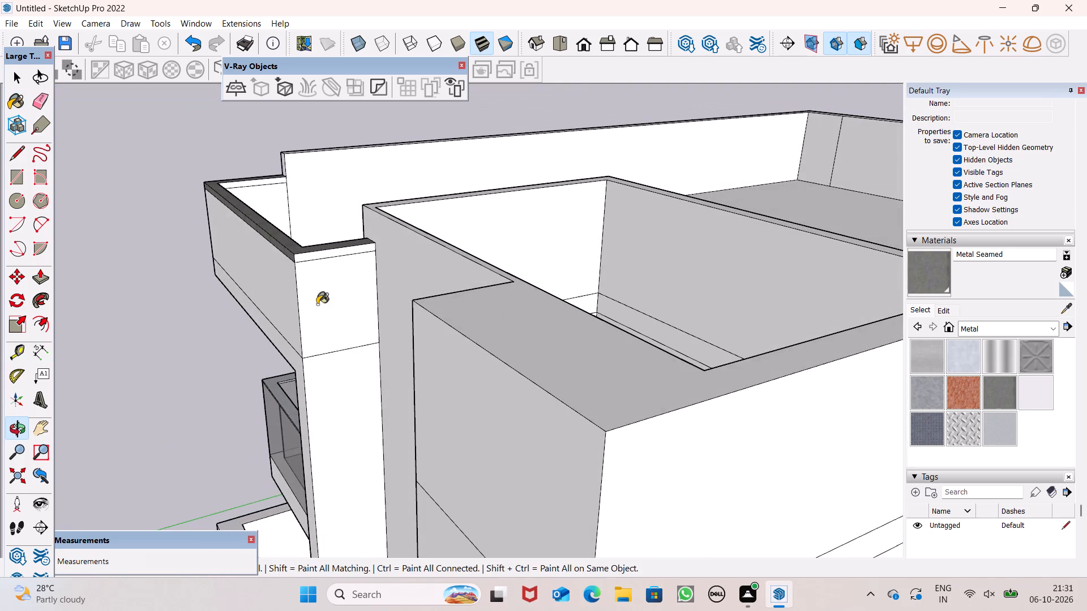
{"action": "scroll", "coordinate": [328, 222], "scroll_direction": "up", "scroll_amount": 5}
{"action": "left_click_drag", "start_coordinate": [369, 278], "coordinate": [378, 279]}
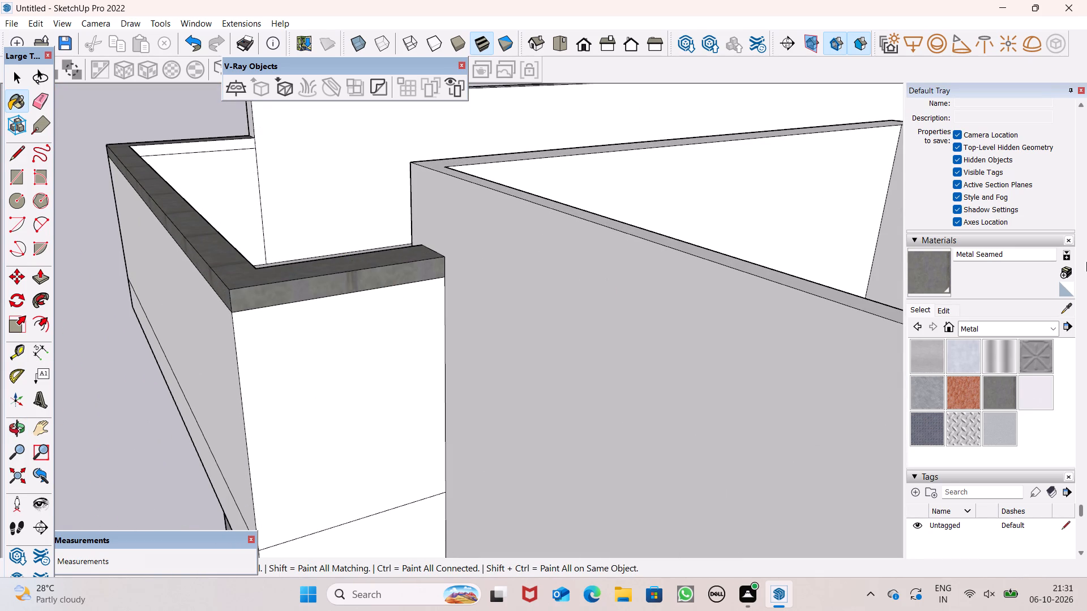
Paint the outer faces of the canopy parapet below the coping with Translucent Glass Gray.
{"action": "left_click", "coordinate": [1051, 325]}
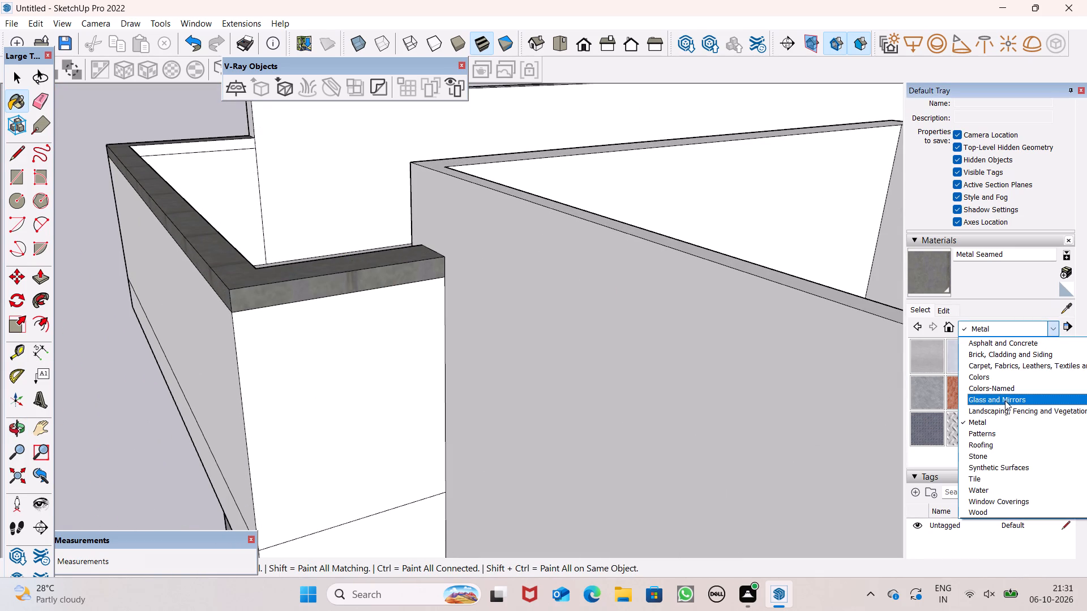
{"action": "left_click", "coordinate": [1007, 398]}
{"action": "left_click", "coordinate": [1043, 395]}
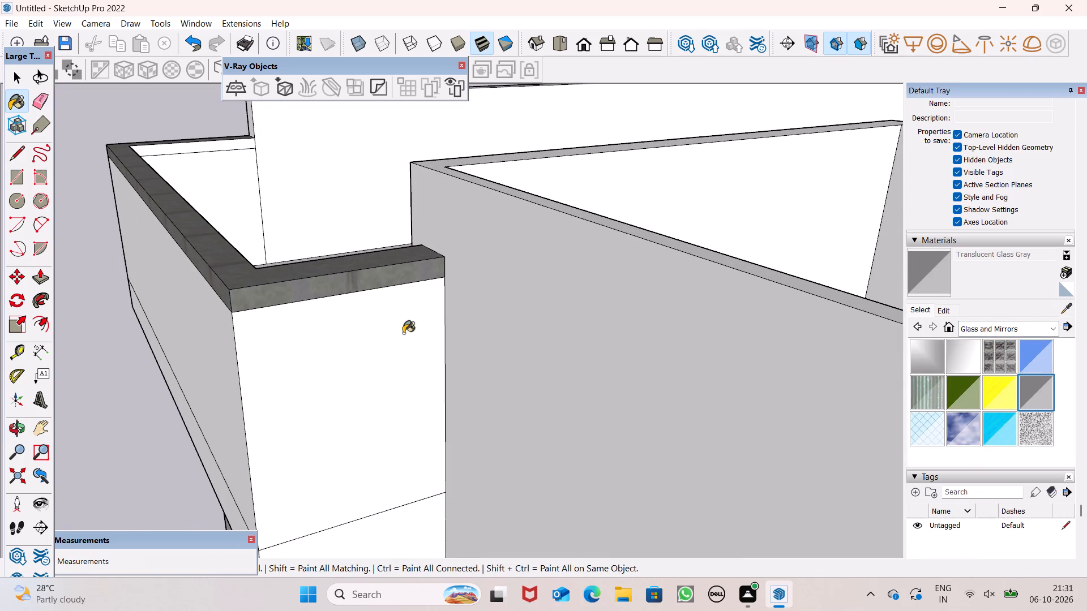
{"action": "left_click", "coordinate": [397, 335]}
{"action": "left_click", "coordinate": [229, 190]}
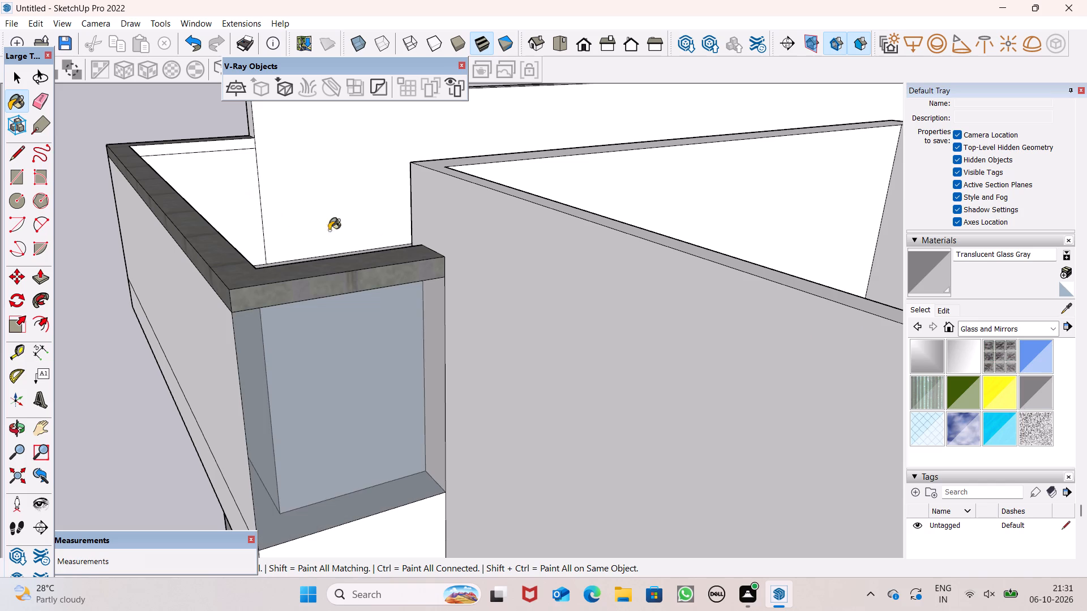
{"action": "scroll", "coordinate": [533, 352], "scroll_direction": "down", "scroll_amount": 3}
{"action": "middle_click_drag", "start_coordinate": [446, 375], "coordinate": [778, 343]}
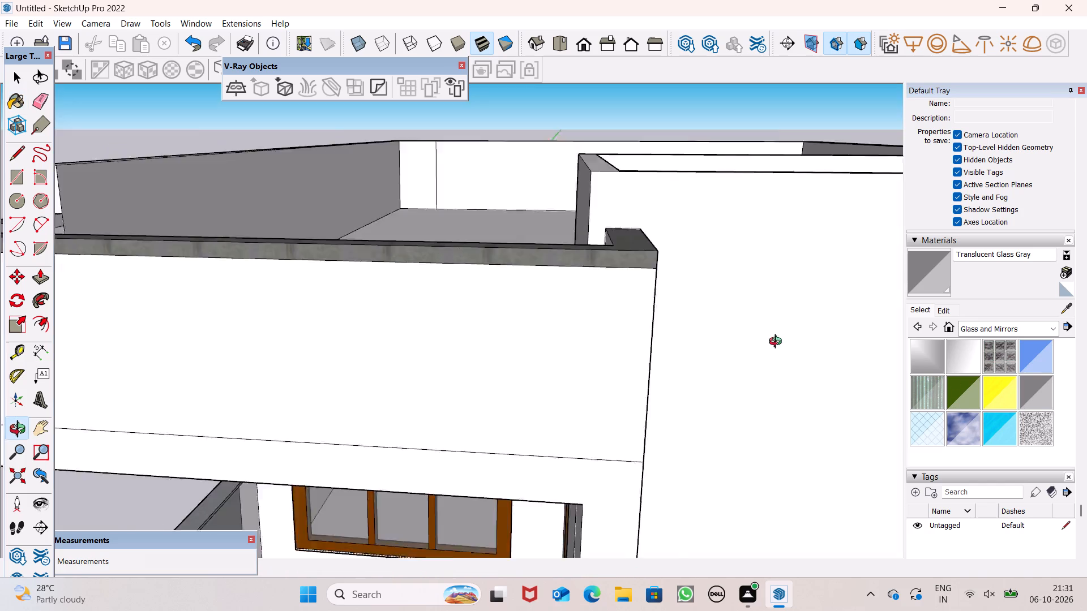
{"action": "middle_click_drag", "start_coordinate": [778, 343], "coordinate": [784, 338]}
{"action": "left_click", "coordinate": [662, 335]}
{"action": "scroll", "coordinate": [725, 304], "scroll_direction": "down", "scroll_amount": 12}
{"action": "middle_click_drag", "start_coordinate": [593, 325], "coordinate": [833, 339]}
{"action": "left_click", "coordinate": [621, 307]}
Paint the inner faces of the canopy parapet's front and its short return by the stair room with Translucent Glass Gray.
{"action": "scroll", "coordinate": [711, 267], "scroll_direction": "up", "scroll_amount": 1}
{"action": "middle_click_drag", "start_coordinate": [711, 267], "coordinate": [718, 304]}
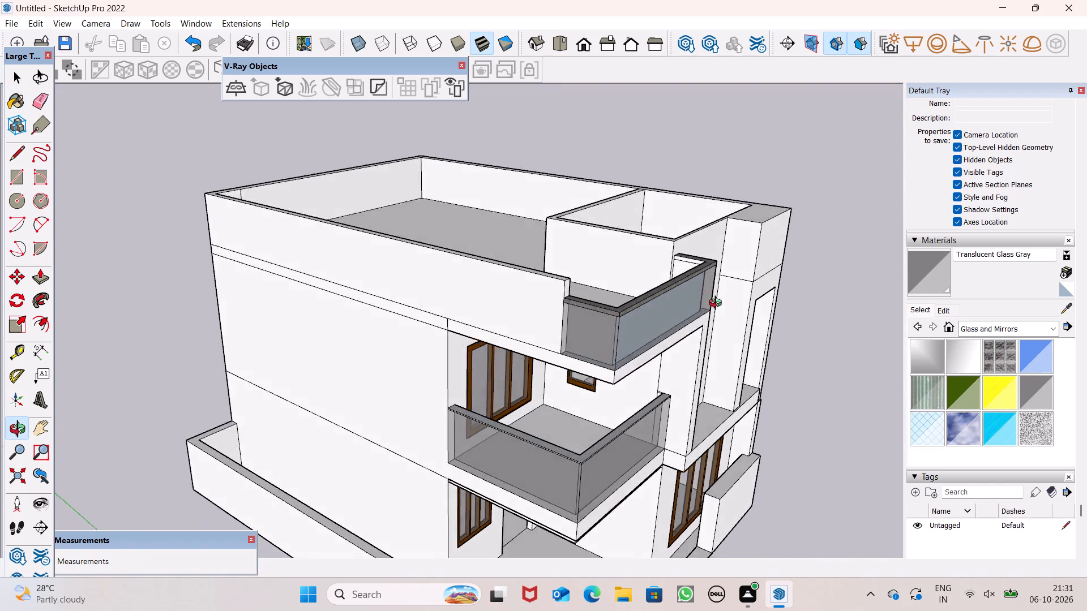
{"action": "middle_click_drag", "start_coordinate": [718, 304], "coordinate": [1055, 391]}
{"action": "scroll", "coordinate": [676, 163], "scroll_direction": "up", "scroll_amount": 5}
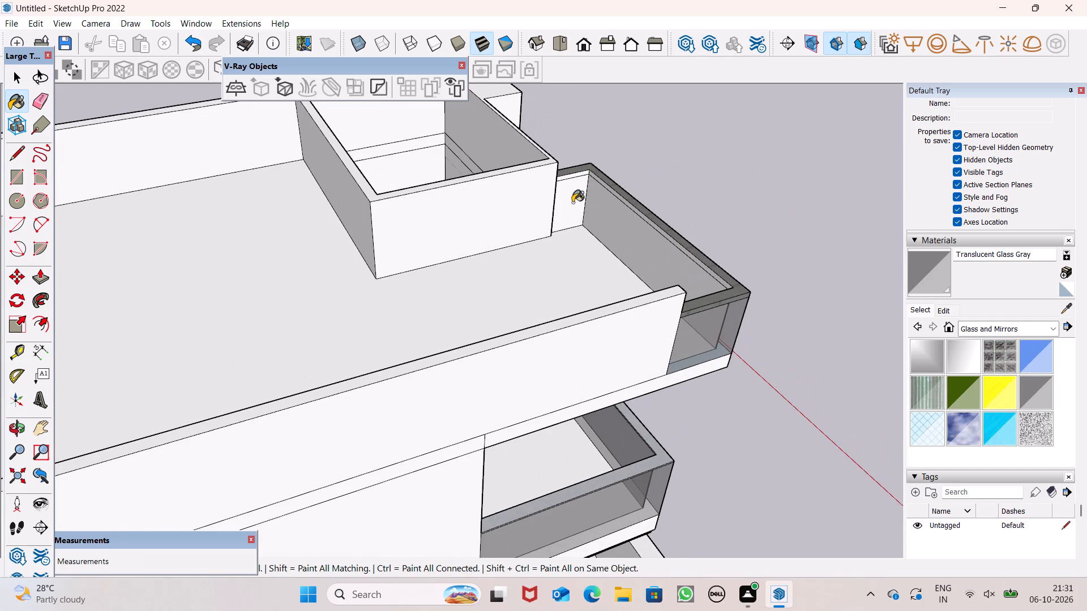
{"action": "left_click", "coordinate": [572, 201]}
{"action": "left_click", "coordinate": [622, 206]}
Paint the inner coping bands of the canopy parapet on all three sides with Metal Seamed.
{"action": "middle_click_drag", "start_coordinate": [623, 255], "coordinate": [981, 295]}
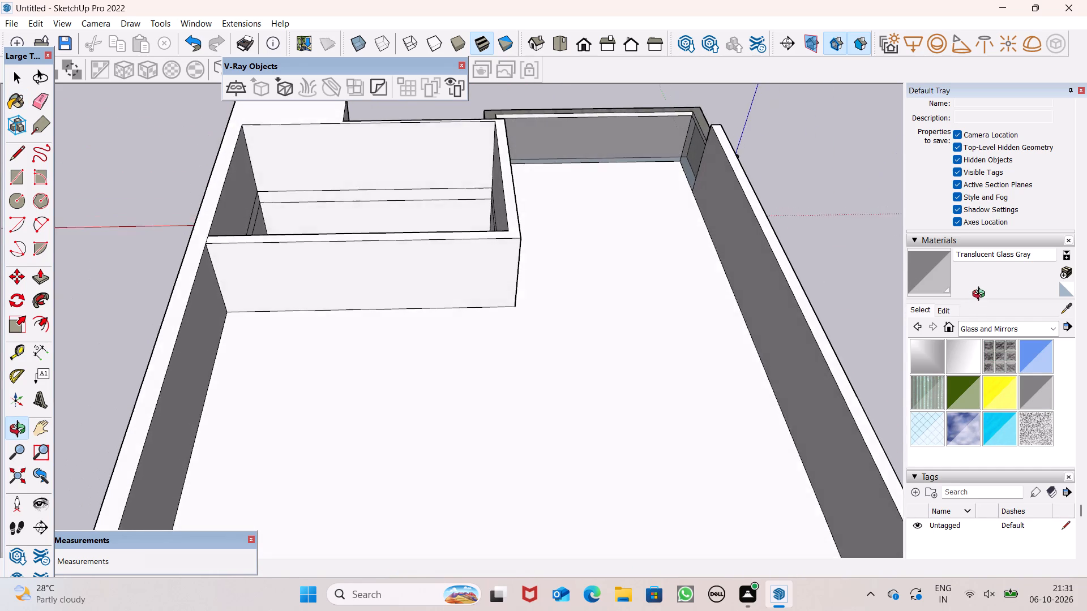
{"action": "middle_click_drag", "start_coordinate": [981, 295], "coordinate": [887, 290]}
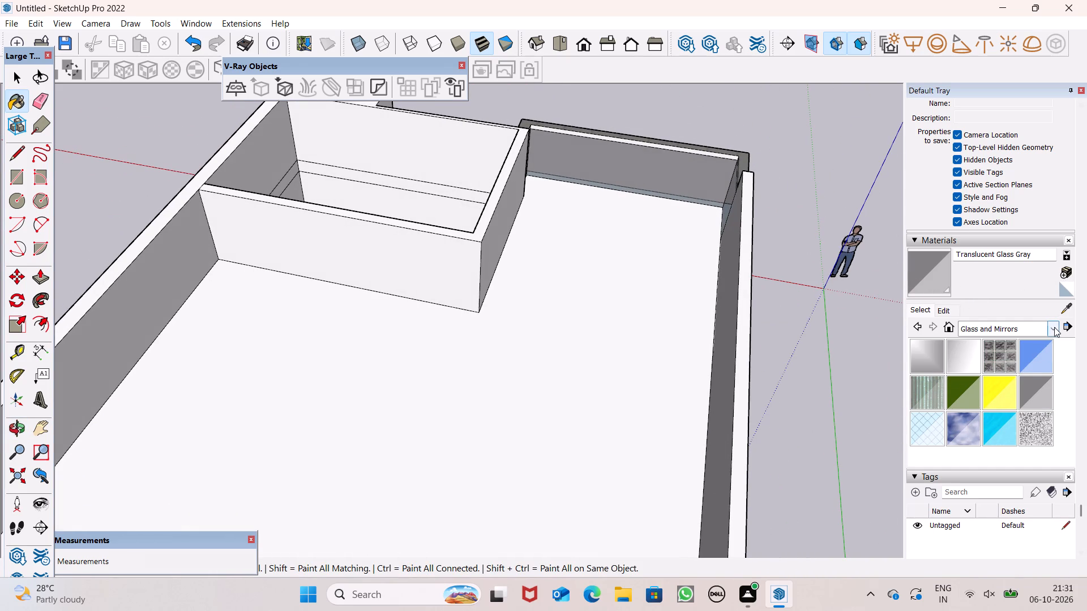
{"action": "left_click", "coordinate": [1054, 327]}
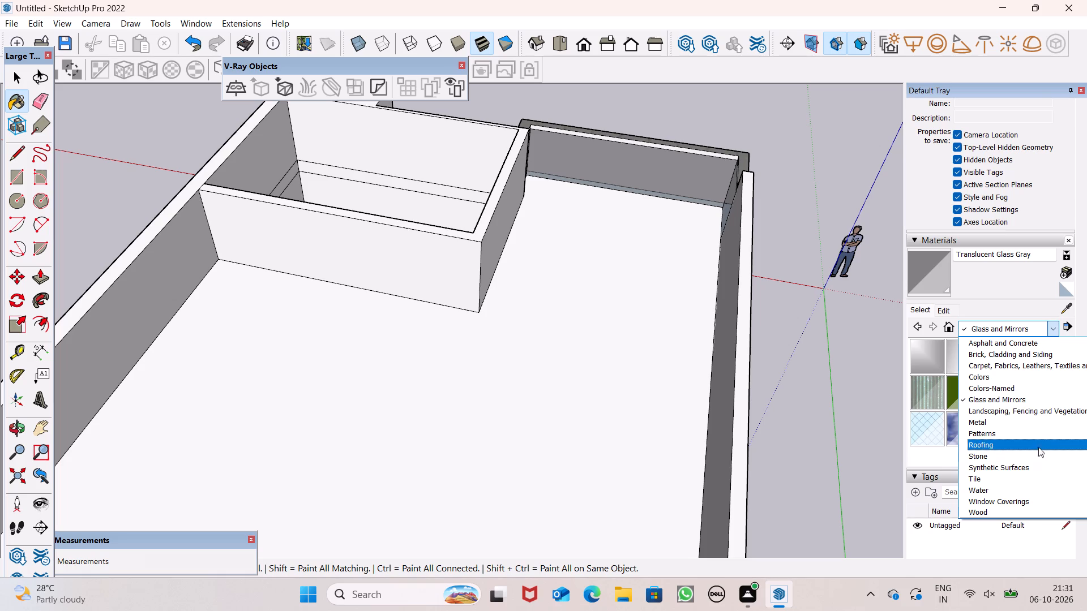
{"action": "left_click", "coordinate": [1040, 420]}
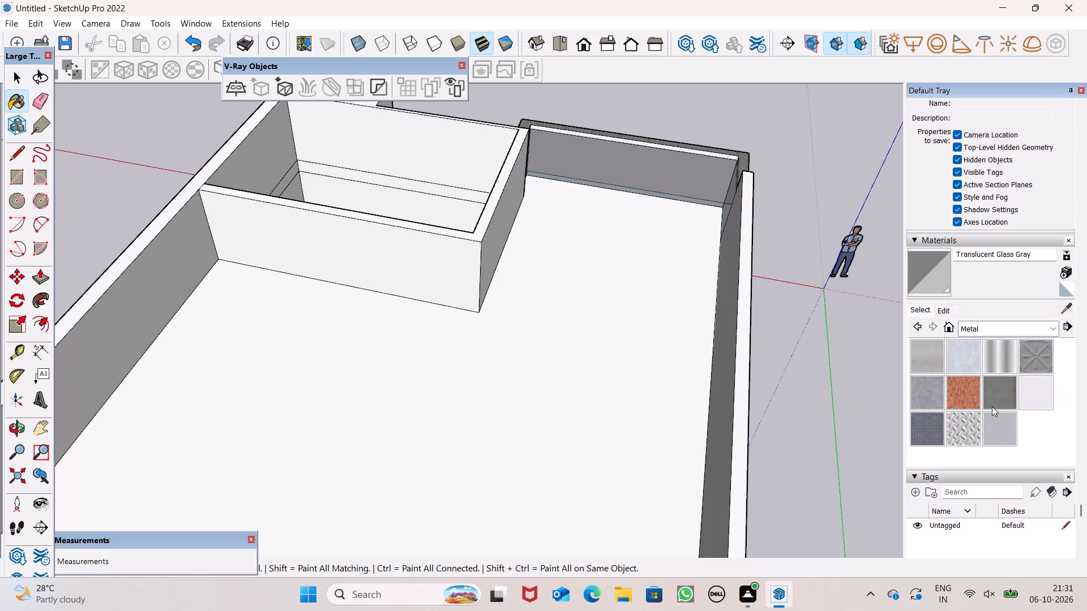
{"action": "left_click", "coordinate": [997, 401]}
{"action": "scroll", "coordinate": [603, 7], "scroll_direction": "up", "scroll_amount": 6}
{"action": "scroll", "coordinate": [607, 131], "scroll_direction": "up", "scroll_amount": 3}
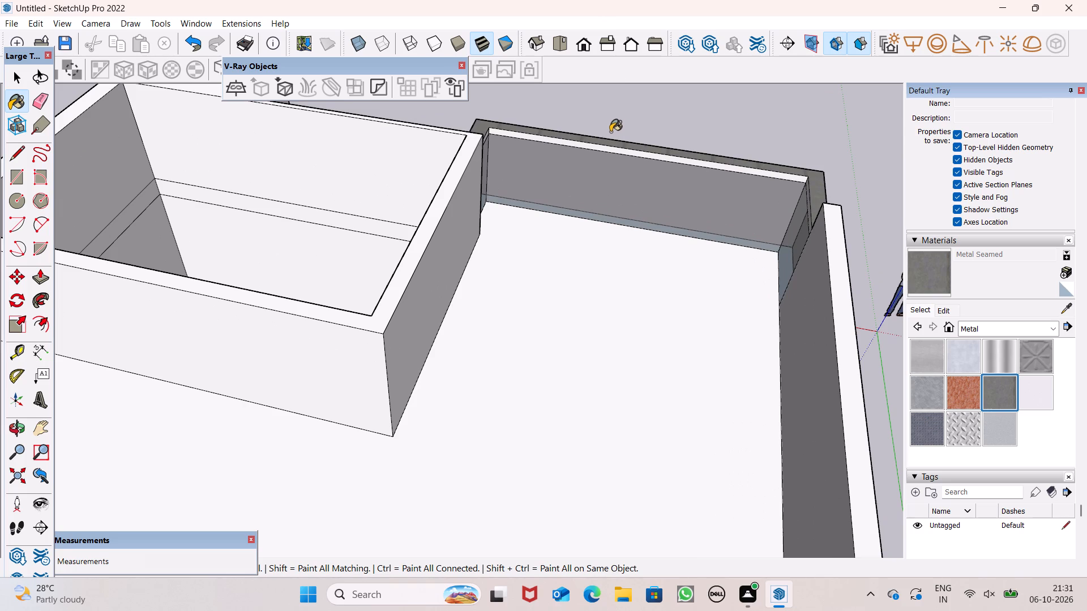
{"action": "scroll", "coordinate": [671, 165], "scroll_direction": "up", "scroll_amount": 5}
{"action": "scroll", "coordinate": [461, 128], "scroll_direction": "up", "scroll_amount": 3}
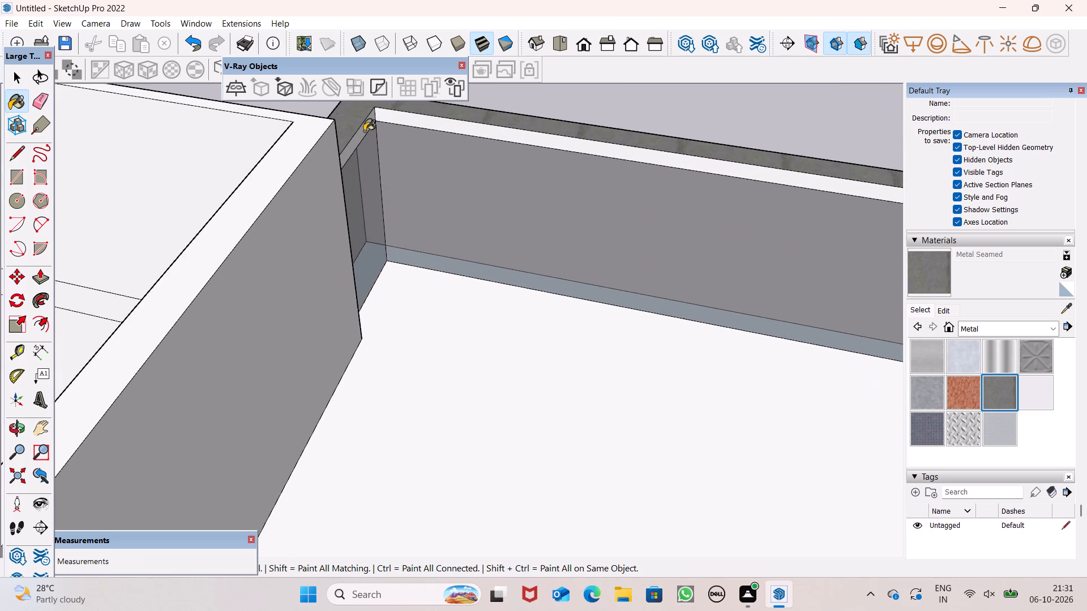
{"action": "scroll", "coordinate": [364, 131], "scroll_direction": "up", "scroll_amount": 2}
{"action": "left_click", "coordinate": [366, 131]}
{"action": "left_click_drag", "start_coordinate": [392, 118], "coordinate": [397, 118]}
{"action": "scroll", "coordinate": [456, 152], "scroll_direction": "down", "scroll_amount": 8}
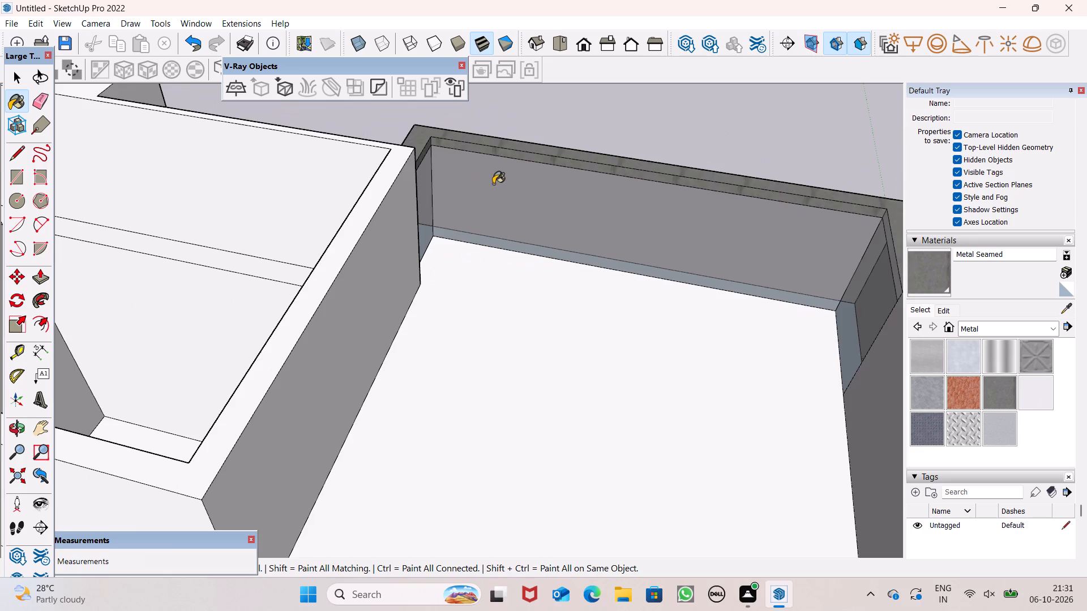
{"action": "scroll", "coordinate": [493, 184], "scroll_direction": "down", "scroll_amount": 6}
{"action": "middle_click_drag", "start_coordinate": [611, 221], "coordinate": [752, 186]}
{"action": "scroll", "coordinate": [694, 132], "scroll_direction": "up", "scroll_amount": 10}
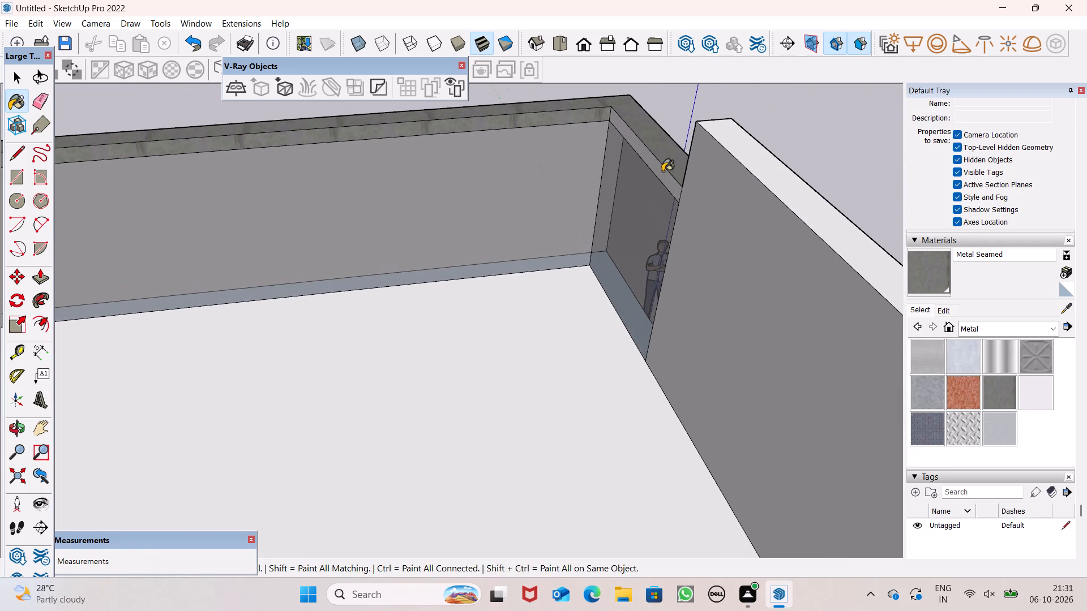
{"action": "scroll", "coordinate": [662, 171], "scroll_direction": "up", "scroll_amount": 1}
{"action": "left_click", "coordinate": [662, 175]}
{"action": "scroll", "coordinate": [678, 181], "scroll_direction": "down", "scroll_amount": 16}
{"action": "scroll", "coordinate": [717, 154], "scroll_direction": "down", "scroll_amount": 1}
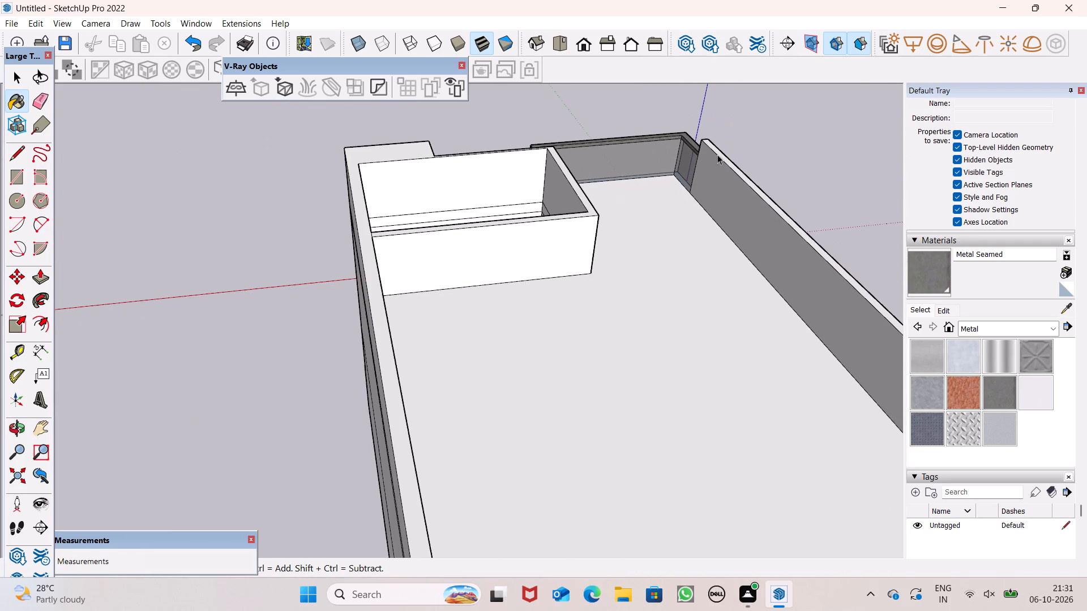
{"action": "key", "text": "space"}
Examine the front elevation and balcony side with the glass canopy parapet in place.
{"action": "scroll", "coordinate": [737, 154], "scroll_direction": "down", "scroll_amount": 12}
{"action": "middle_click_drag", "start_coordinate": [804, 191], "coordinate": [123, 154]}
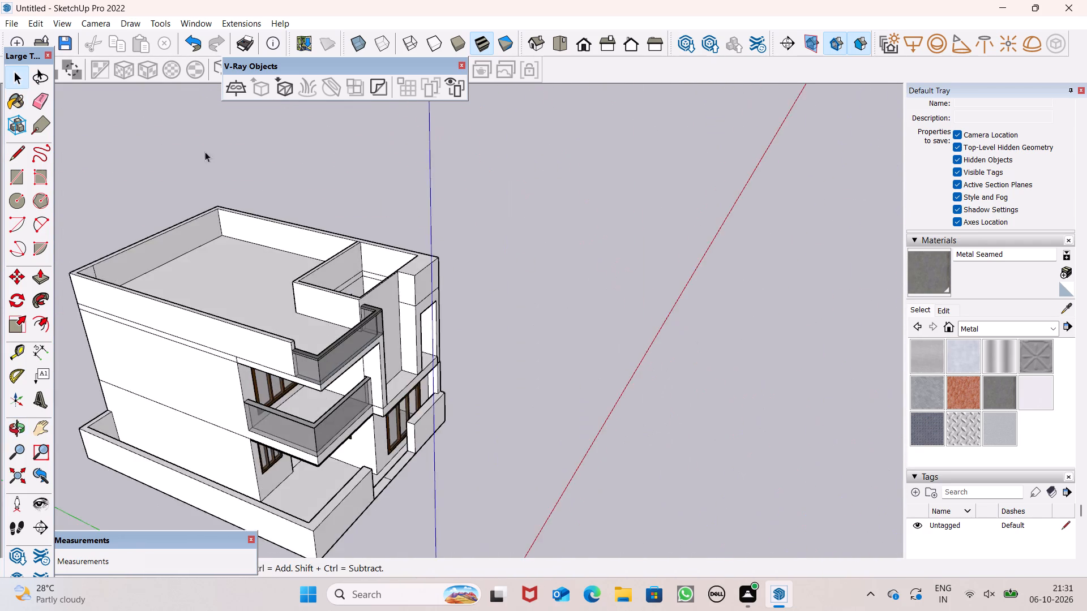
{"action": "scroll", "coordinate": [350, 162], "scroll_direction": "down", "scroll_amount": 2}
{"action": "middle_click_drag", "start_coordinate": [444, 241], "coordinate": [182, 116]}
{"action": "scroll", "coordinate": [182, 116], "scroll_direction": "up", "scroll_amount": 1}
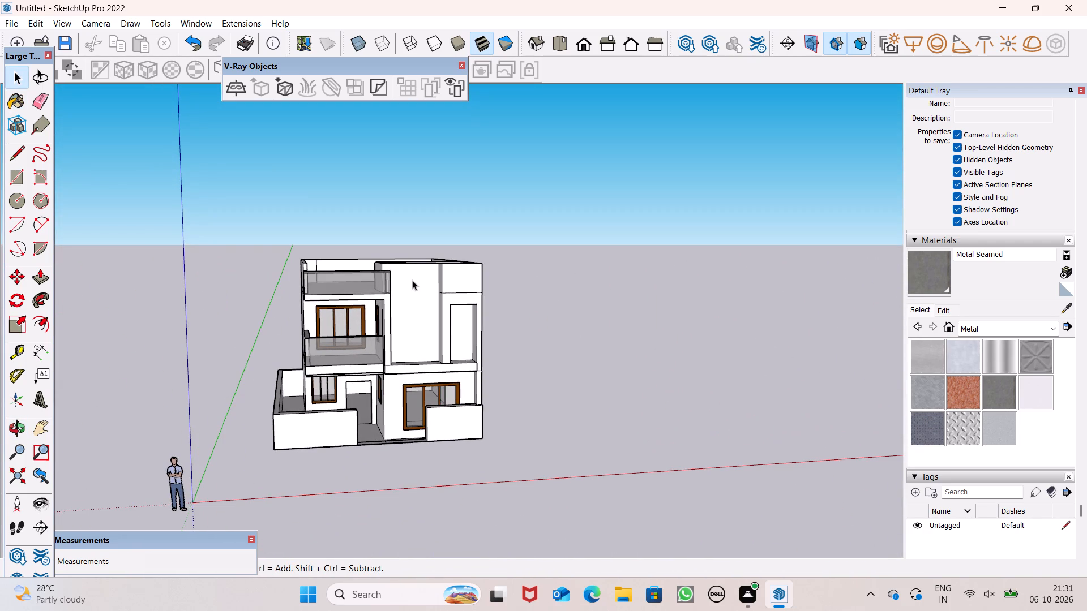
{"action": "scroll", "coordinate": [374, 362], "scroll_direction": "up", "scroll_amount": 6}
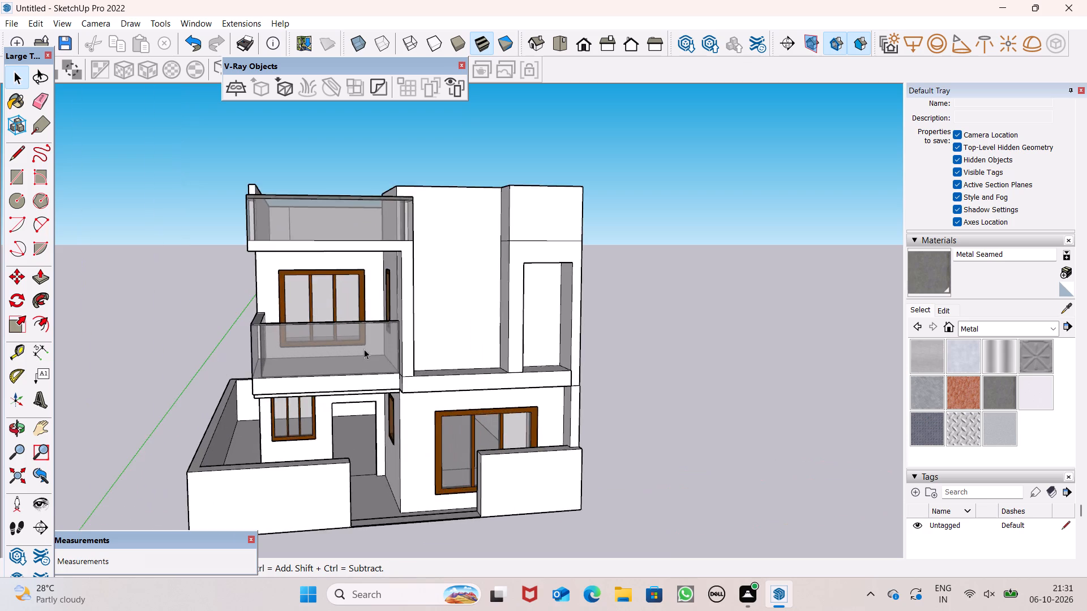
{"action": "scroll", "coordinate": [422, 384], "scroll_direction": "down", "scroll_amount": 1}
{"action": "middle_click_drag", "start_coordinate": [419, 385], "coordinate": [673, 404]}
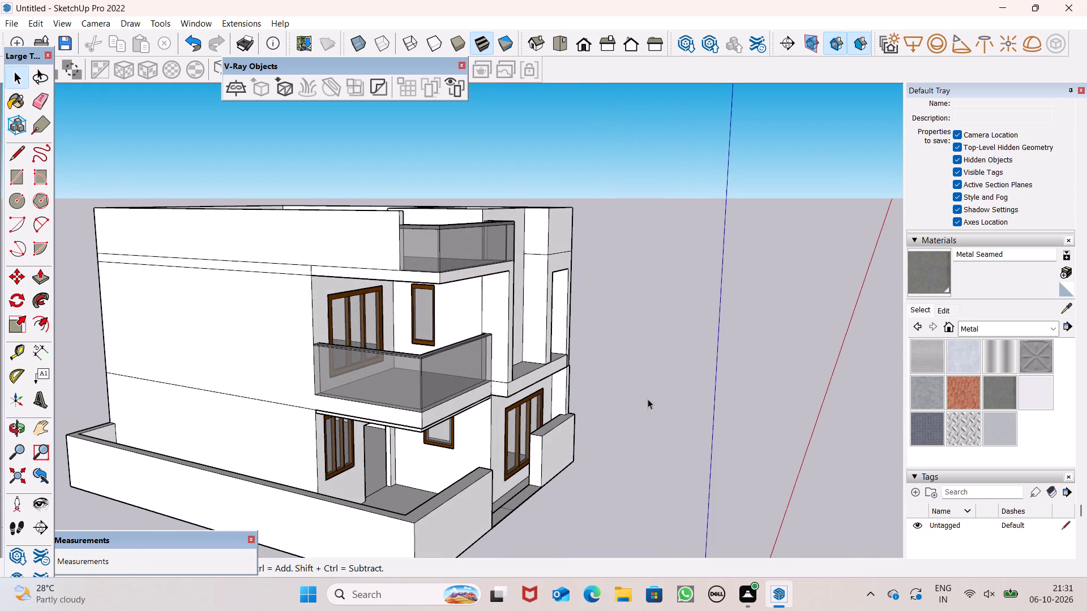
{"action": "middle_click_drag", "start_coordinate": [494, 401], "coordinate": [489, 390]}
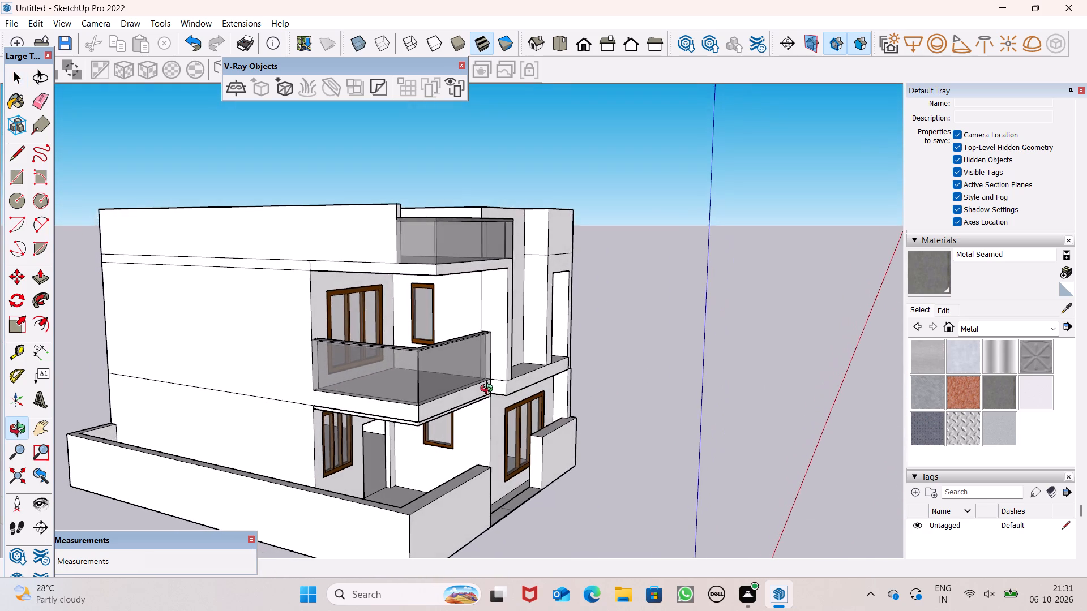
{"action": "middle_click_drag", "start_coordinate": [489, 390], "coordinate": [492, 391]}
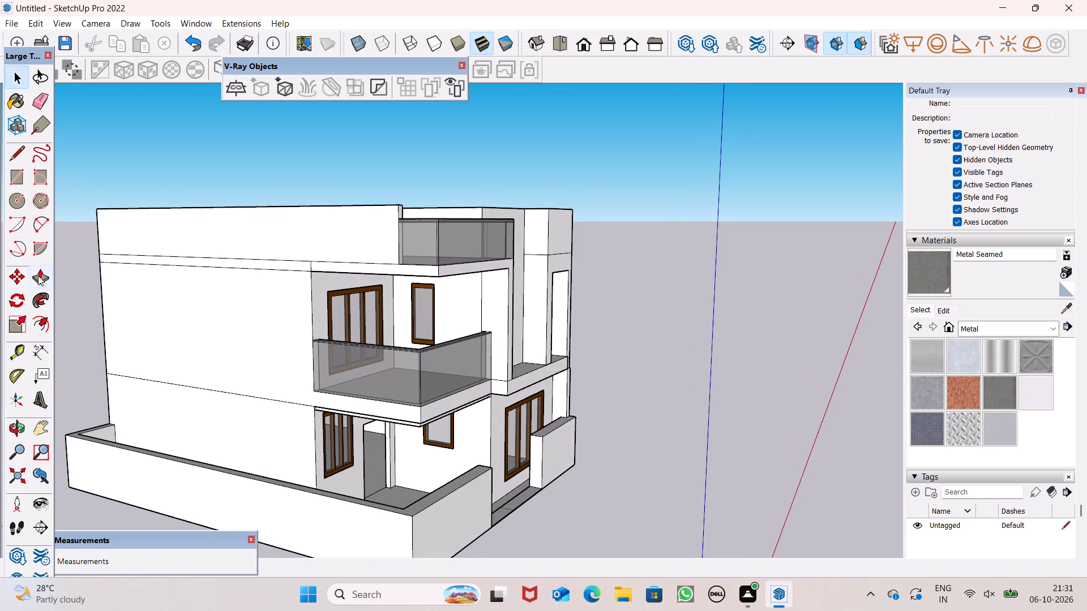
Push/Pull the end face of the first-floor slab band 11' 1 5/16" along the balcony front to the balcony's outer corner.
{"action": "left_click", "coordinate": [37, 277]}
{"action": "scroll", "coordinate": [432, 433], "scroll_direction": "up", "scroll_amount": 6}
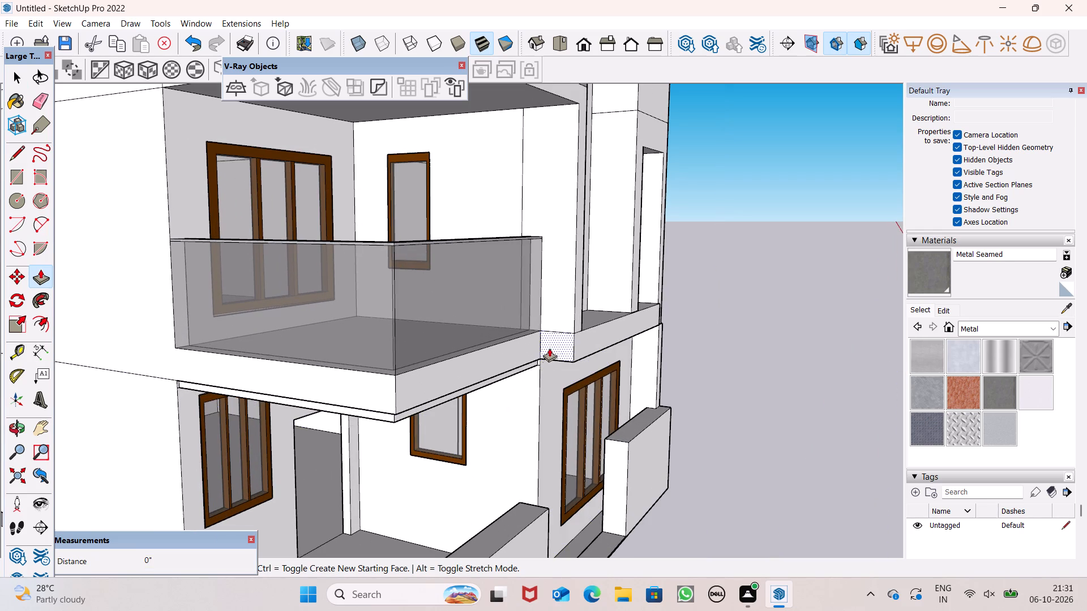
{"action": "left_click_drag", "start_coordinate": [554, 345], "coordinate": [382, 372]}
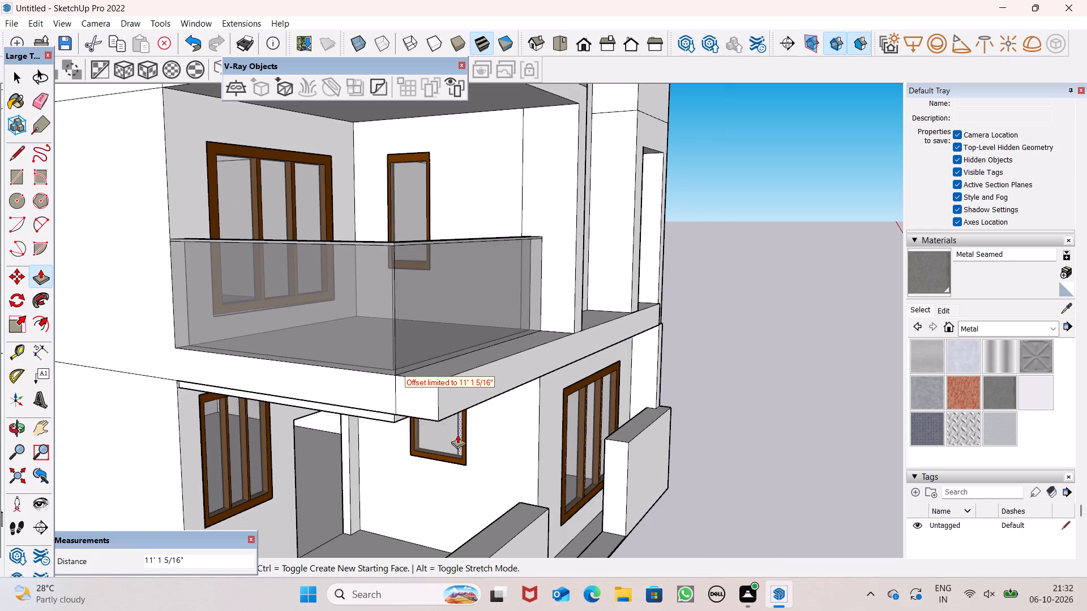
{"action": "middle_click_drag", "start_coordinate": [457, 434], "coordinate": [455, 325]}
{"action": "middle_click_drag", "start_coordinate": [493, 303], "coordinate": [493, 359]}
Push/Pull the end face of the thin lower band beneath the balcony 1' 1 3/16" toward the slab band's front edge.
{"action": "scroll", "coordinate": [495, 375], "scroll_direction": "up", "scroll_amount": 1}
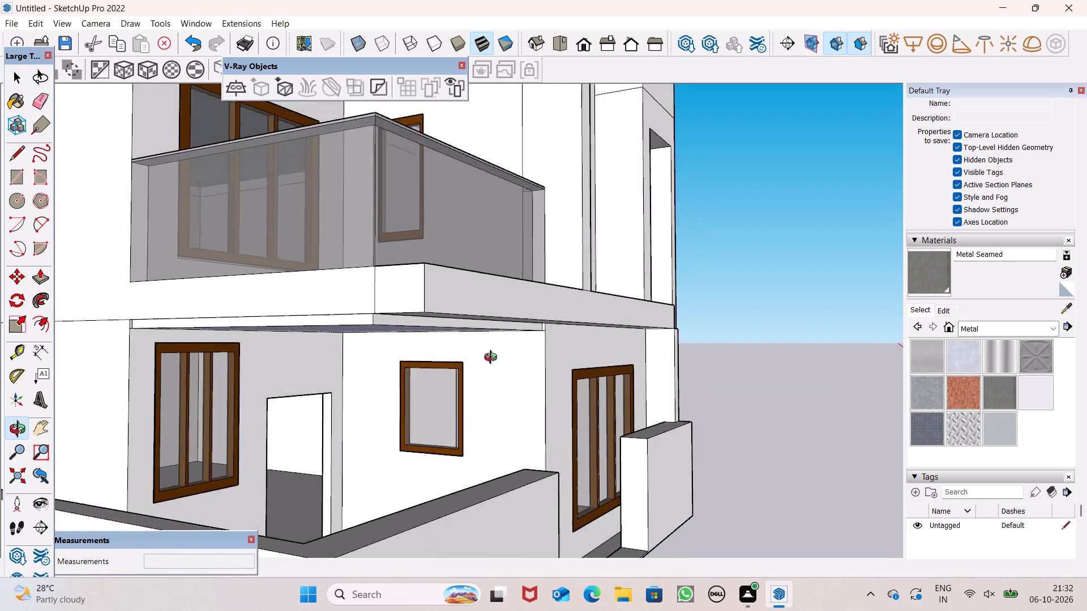
{"action": "middle_click_drag", "start_coordinate": [493, 359], "coordinate": [481, 341]}
{"action": "scroll", "coordinate": [374, 302], "scroll_direction": "up", "scroll_amount": 3}
{"action": "left_click_drag", "start_coordinate": [370, 276], "coordinate": [416, 276]}
{"action": "middle_click_drag", "start_coordinate": [394, 298], "coordinate": [458, 343]}
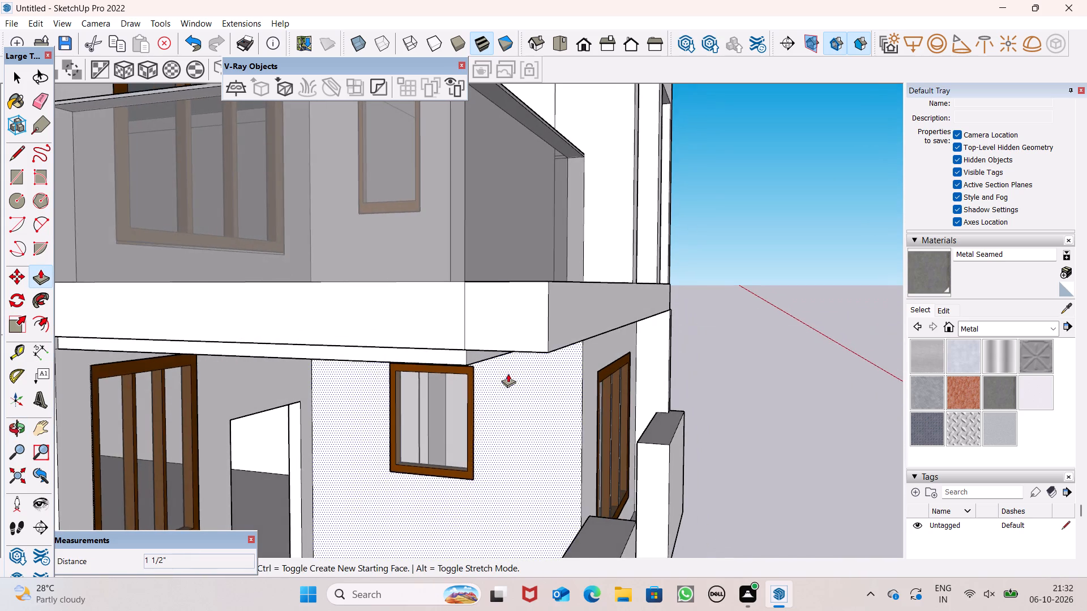
{"action": "scroll", "coordinate": [512, 372], "scroll_direction": "up", "scroll_amount": 5}
{"action": "left_click_drag", "start_coordinate": [432, 339], "coordinate": [611, 354]}
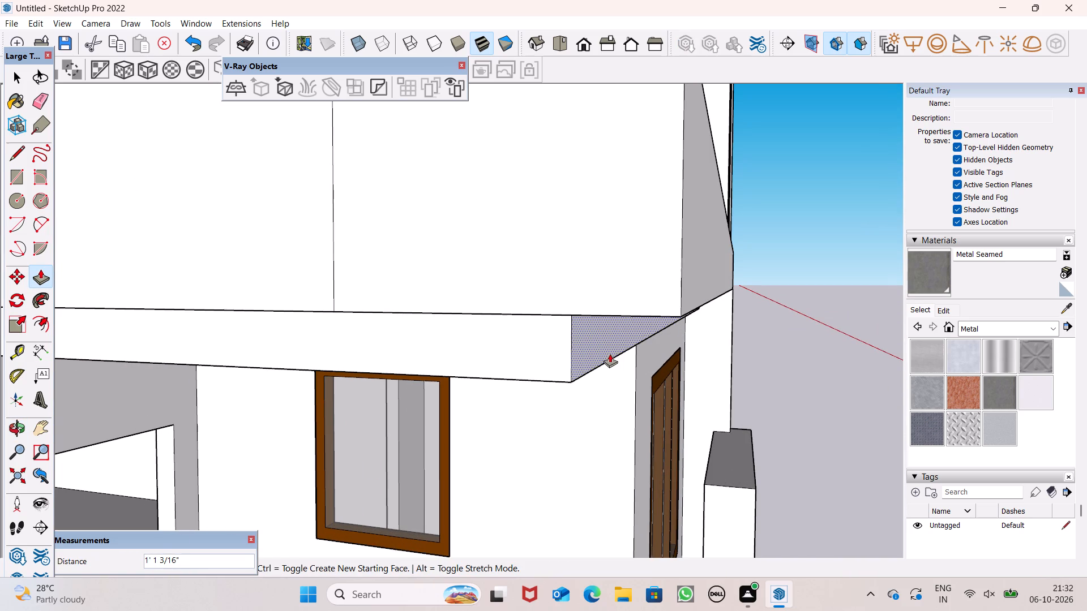
Examine the extended slab band, the balcony and the canopy parapet from the front, above and the side.
{"action": "scroll", "coordinate": [607, 317], "scroll_direction": "down", "scroll_amount": 15}
{"action": "middle_click_drag", "start_coordinate": [601, 343], "coordinate": [606, 400]}
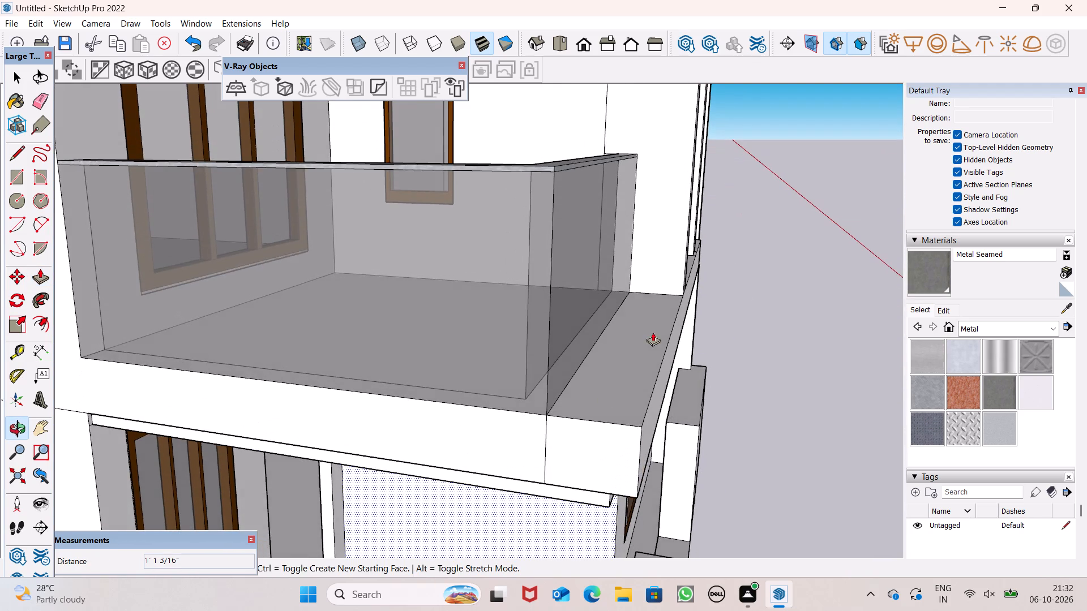
{"action": "scroll", "coordinate": [653, 333], "scroll_direction": "down", "scroll_amount": 3}
{"action": "scroll", "coordinate": [653, 338], "scroll_direction": "up", "scroll_amount": 1}
{"action": "scroll", "coordinate": [653, 338], "scroll_direction": "down", "scroll_amount": 4}
{"action": "middle_click_drag", "start_coordinate": [666, 343], "coordinate": [383, 335]}
{"action": "scroll", "coordinate": [525, 295], "scroll_direction": "down", "scroll_amount": 7}
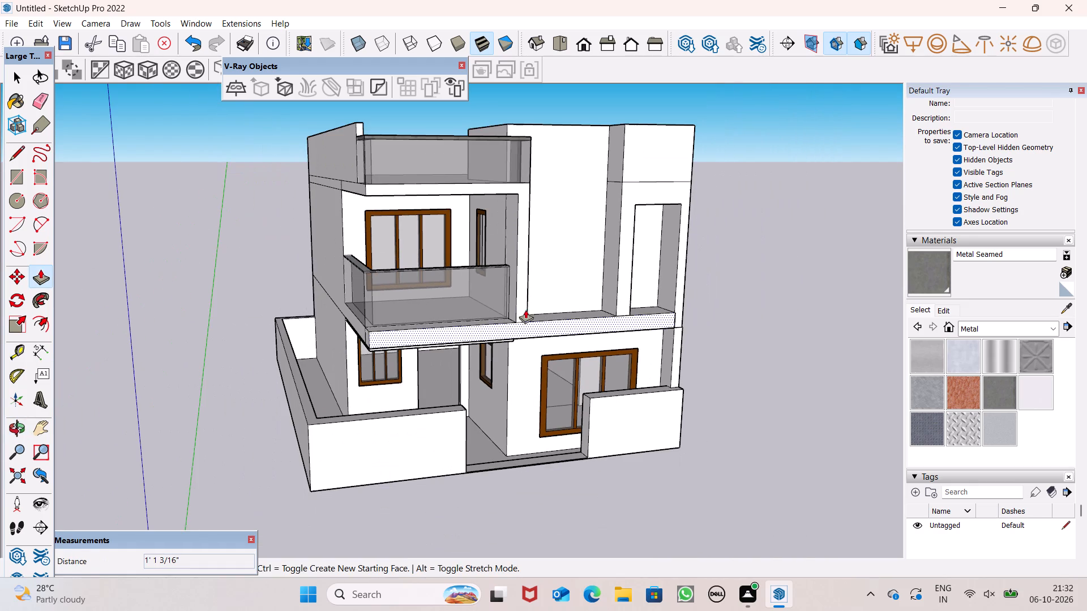
{"action": "middle_click_drag", "start_coordinate": [541, 291], "coordinate": [519, 307]}
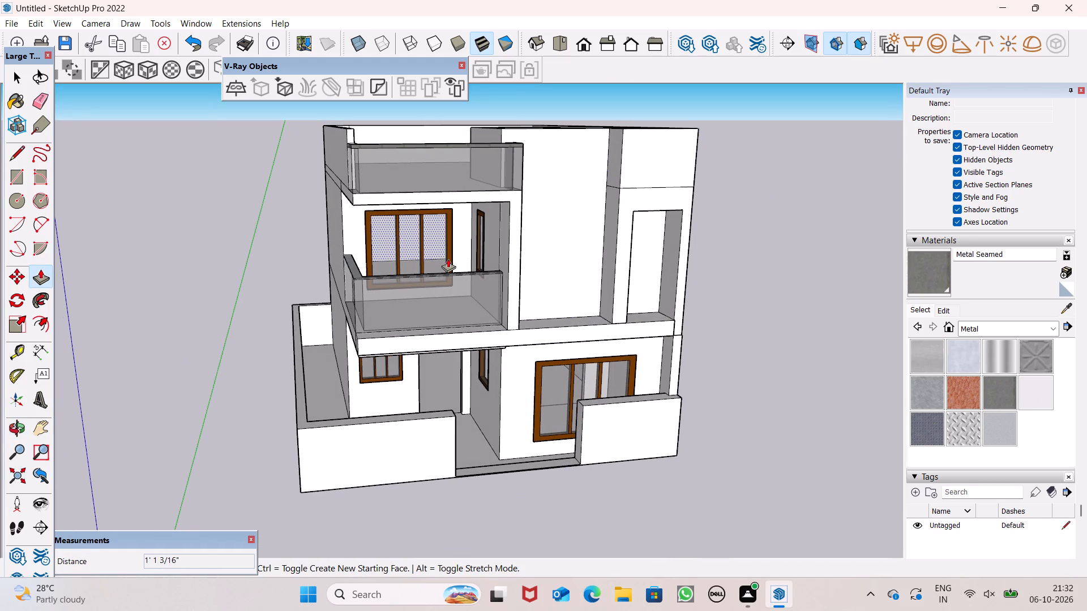
{"action": "scroll", "coordinate": [387, 195], "scroll_direction": "up", "scroll_amount": 4}
{"action": "middle_click_drag", "start_coordinate": [480, 263], "coordinate": [524, 372]}
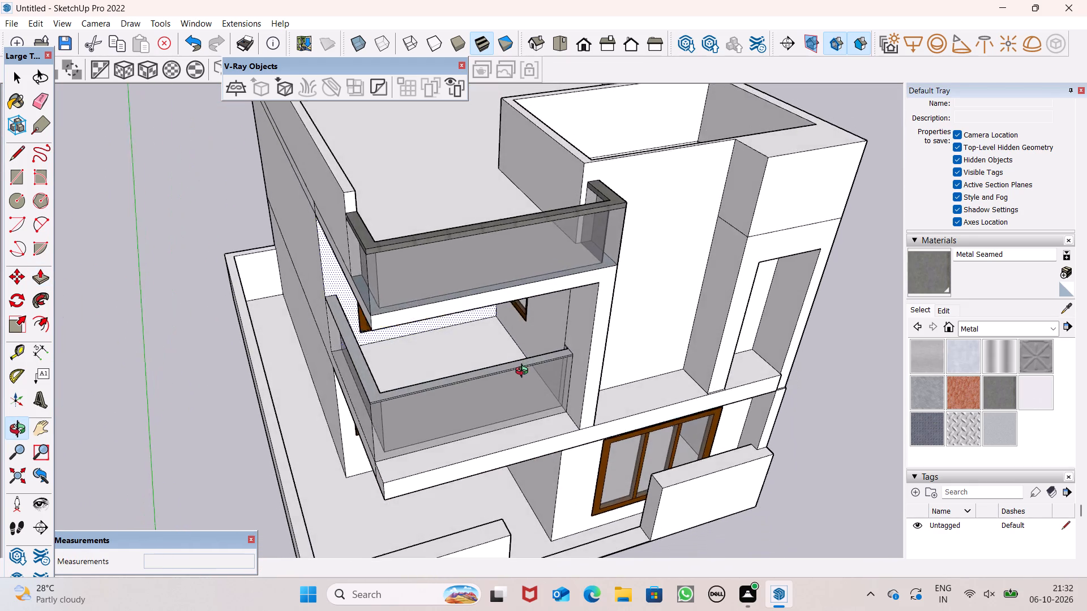
{"action": "middle_click_drag", "start_coordinate": [524, 372], "coordinate": [591, 457]}
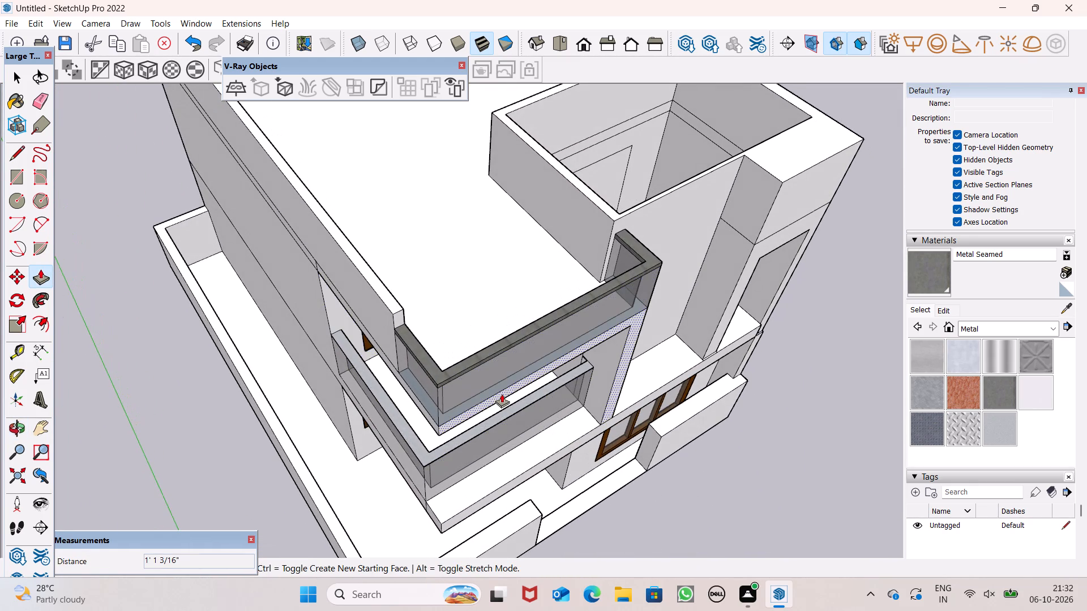
{"action": "left_click", "coordinate": [500, 393]}
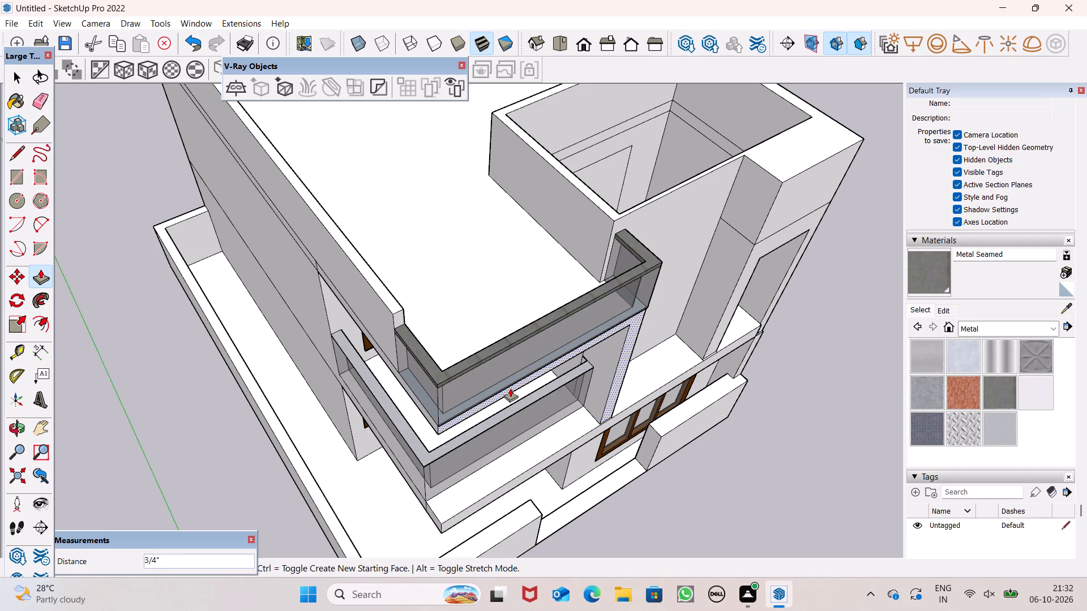
{"action": "middle_click_drag", "start_coordinate": [547, 383], "coordinate": [522, 302]}
{"action": "scroll", "coordinate": [552, 283], "scroll_direction": "down", "scroll_amount": 6}
{"action": "middle_click_drag", "start_coordinate": [626, 355], "coordinate": [560, 325]}
{"action": "scroll", "coordinate": [593, 381], "scroll_direction": "up", "scroll_amount": 4}
{"action": "middle_click_drag", "start_coordinate": [584, 369], "coordinate": [562, 299]}
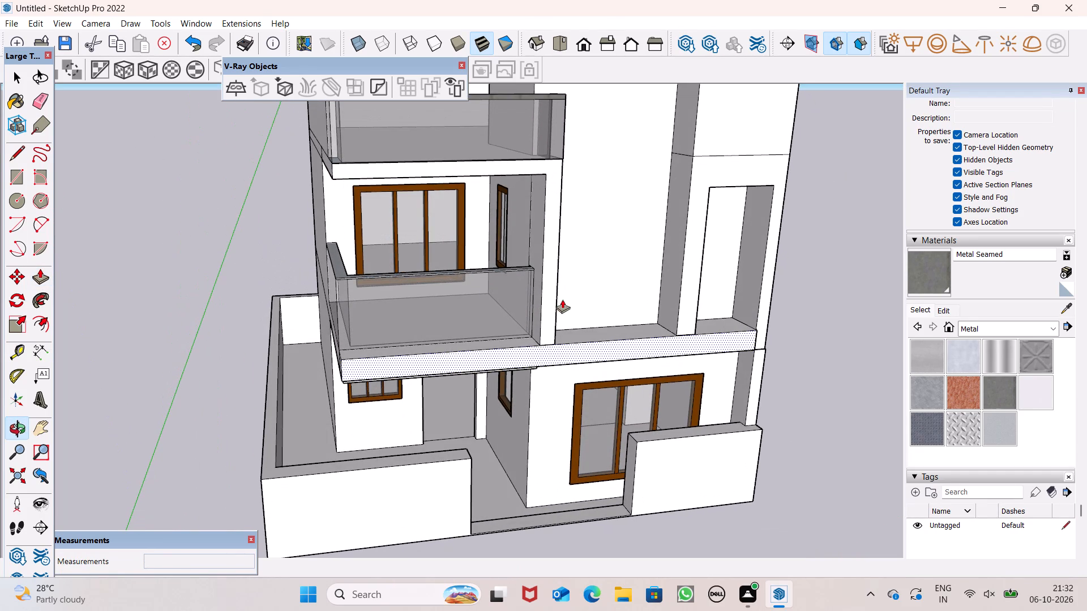
{"action": "middle_click_drag", "start_coordinate": [360, 289], "coordinate": [502, 302]}
Erase the first-floor balcony's glass parapet together with its leftover base lines on the balcony floor.
{"action": "left_click", "coordinate": [42, 100]}
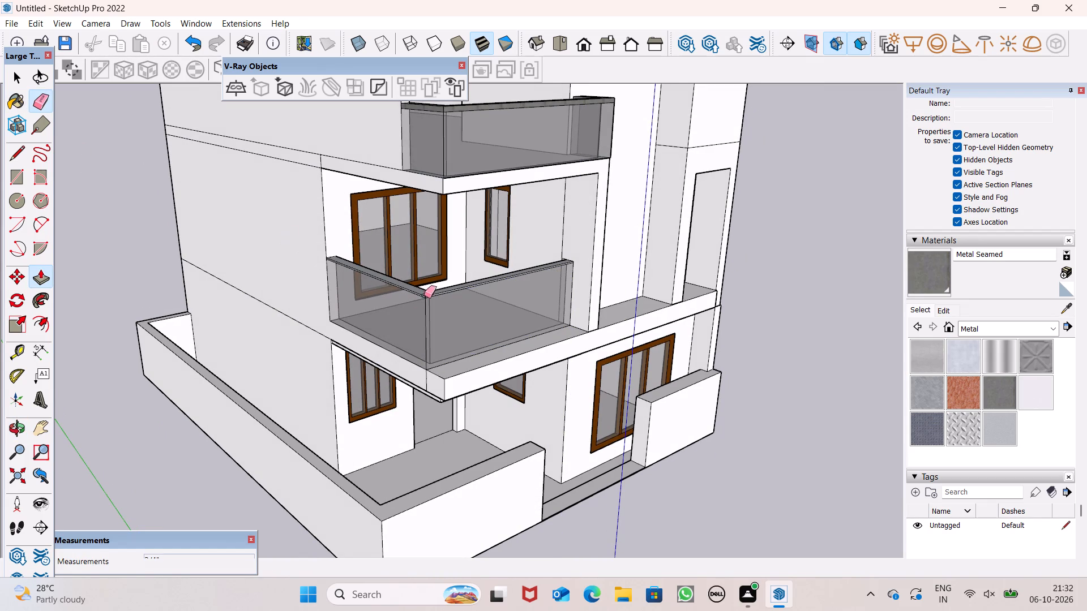
{"action": "left_click_drag", "start_coordinate": [427, 290], "coordinate": [447, 292]}
{"action": "left_click_drag", "start_coordinate": [430, 310], "coordinate": [447, 328]}
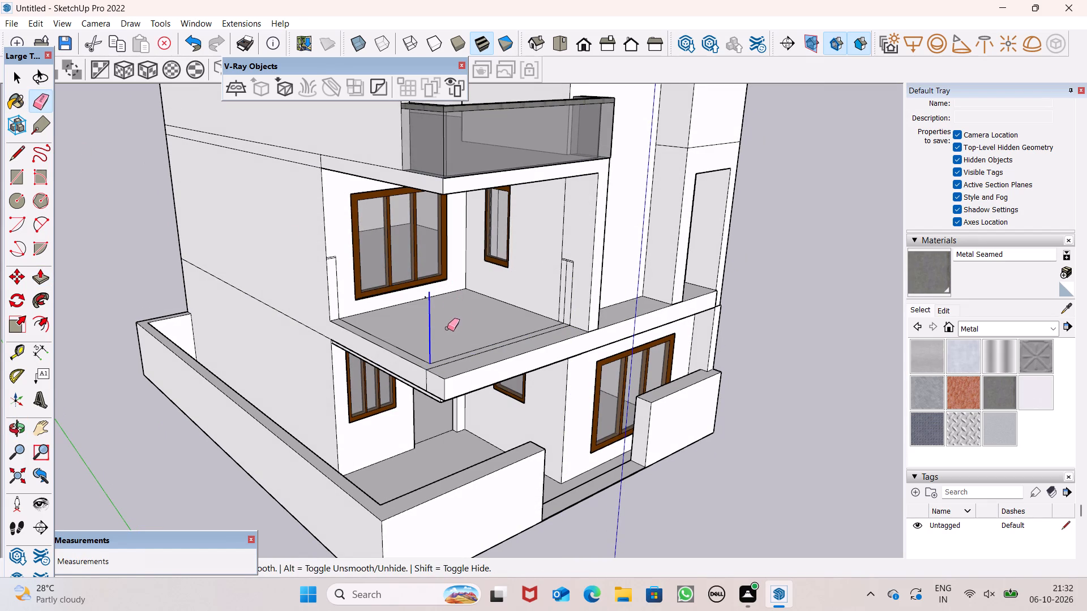
{"action": "left_click_drag", "start_coordinate": [447, 328], "coordinate": [456, 322]}
{"action": "left_click_drag", "start_coordinate": [528, 335], "coordinate": [529, 328]}
{"action": "left_click_drag", "start_coordinate": [452, 325], "coordinate": [425, 338]}
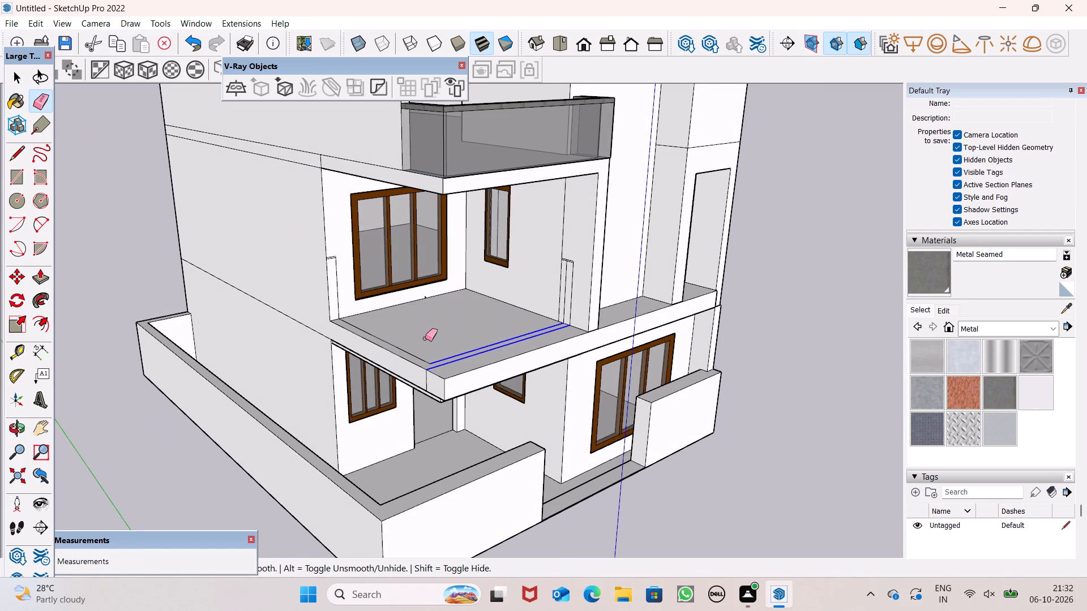
{"action": "left_click_drag", "start_coordinate": [425, 338], "coordinate": [404, 350]}
{"action": "key", "text": "ctrl+z"}
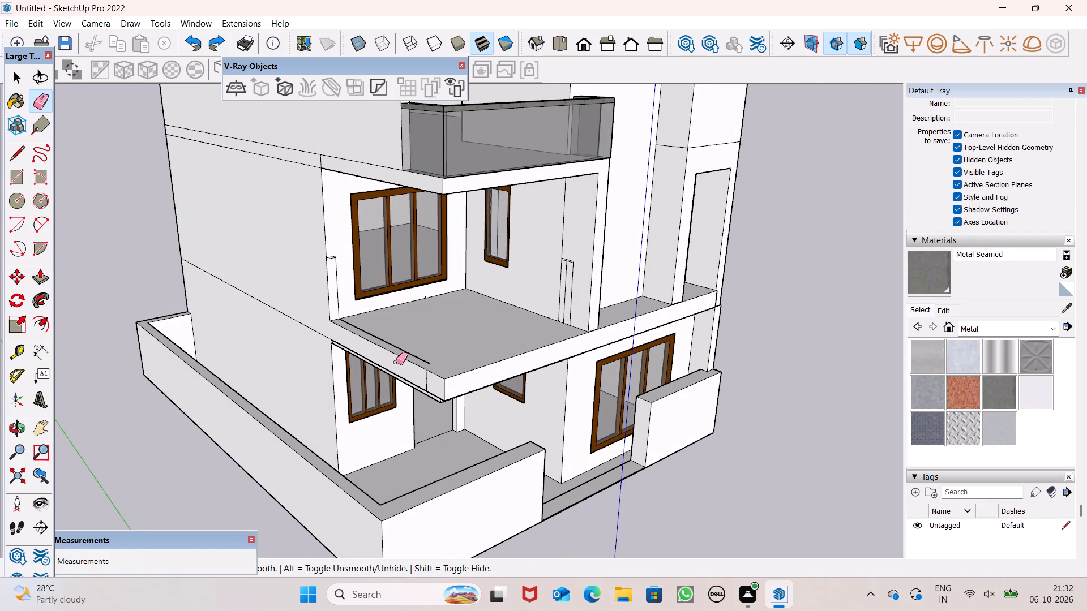
{"action": "scroll", "coordinate": [401, 353], "scroll_direction": "up", "scroll_amount": 7}
{"action": "left_click_drag", "start_coordinate": [400, 344], "coordinate": [403, 354]}
Erase the vertical seam line on the slab band's side face near the balcony's outer corner.
{"action": "scroll", "coordinate": [466, 441], "scroll_direction": "up", "scroll_amount": 1}
{"action": "left_click_drag", "start_coordinate": [463, 418], "coordinate": [464, 418]}
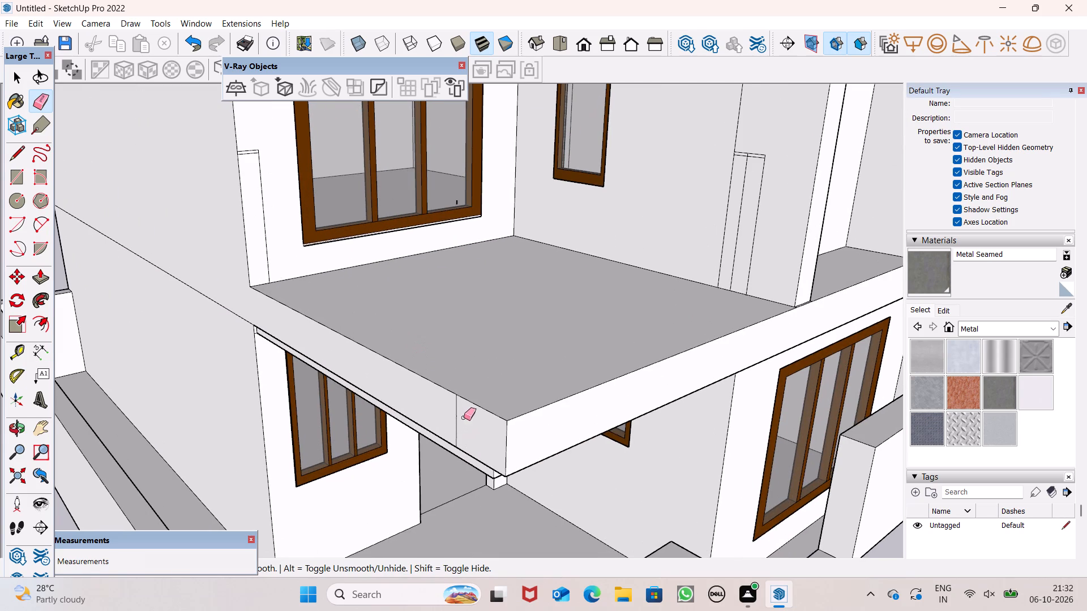
{"action": "left_click_drag", "start_coordinate": [464, 418], "coordinate": [452, 393]}
{"action": "key", "text": "ctrl+z"}
{"action": "scroll", "coordinate": [477, 398], "scroll_direction": "up", "scroll_amount": 3}
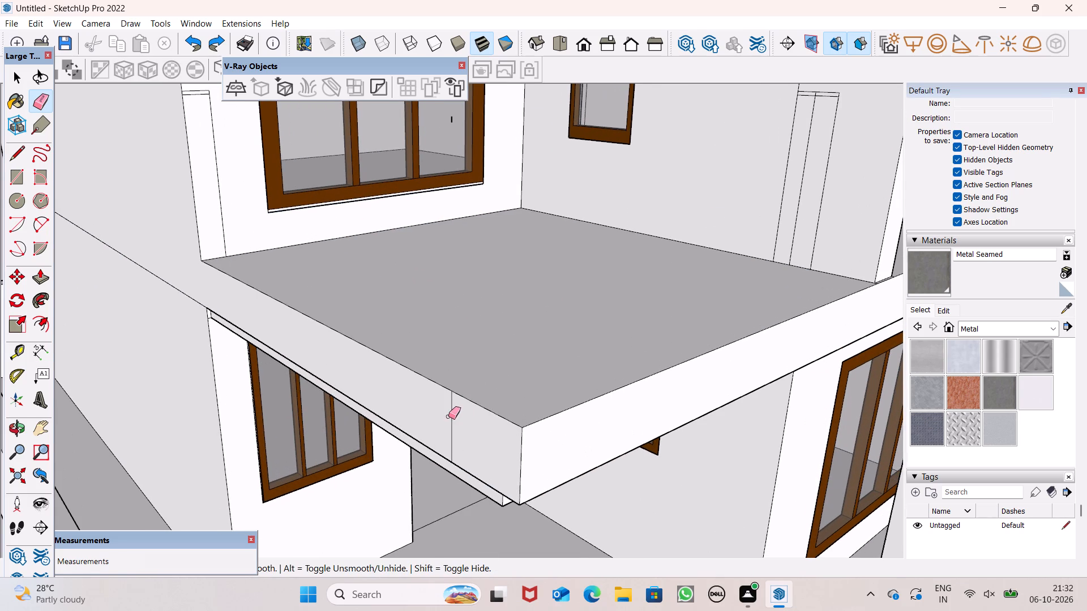
{"action": "left_click_drag", "start_coordinate": [450, 416], "coordinate": [457, 418]}
{"action": "left_click_drag", "start_coordinate": [440, 411], "coordinate": [447, 420]}
{"action": "left_click_drag", "start_coordinate": [447, 420], "coordinate": [449, 424]}
{"action": "scroll", "coordinate": [431, 415], "scroll_direction": "up", "scroll_amount": 1}
{"action": "scroll", "coordinate": [430, 415], "scroll_direction": "down", "scroll_amount": 1}
{"action": "scroll", "coordinate": [429, 415], "scroll_direction": "up", "scroll_amount": 3}
{"action": "left_click_drag", "start_coordinate": [463, 457], "coordinate": [464, 452]}
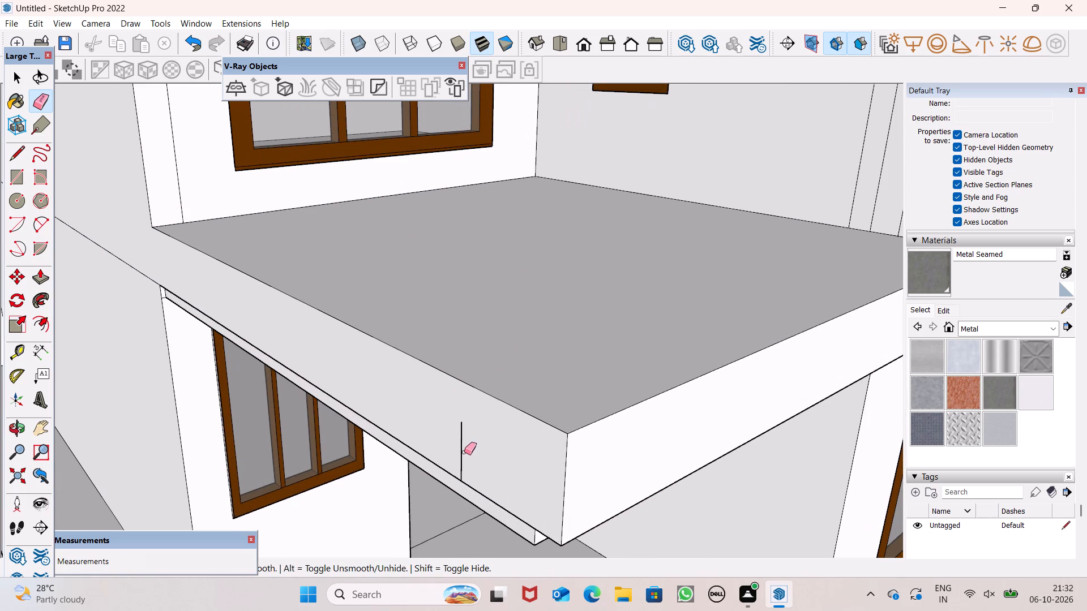
{"action": "left_click_drag", "start_coordinate": [464, 452], "coordinate": [465, 446]}
{"action": "left_click_drag", "start_coordinate": [466, 438], "coordinate": [442, 427]}
Erase the leftover parapet outline on the balcony's side wall and the stray edge fragments around the balcony.
{"action": "scroll", "coordinate": [474, 395], "scroll_direction": "down", "scroll_amount": 2}
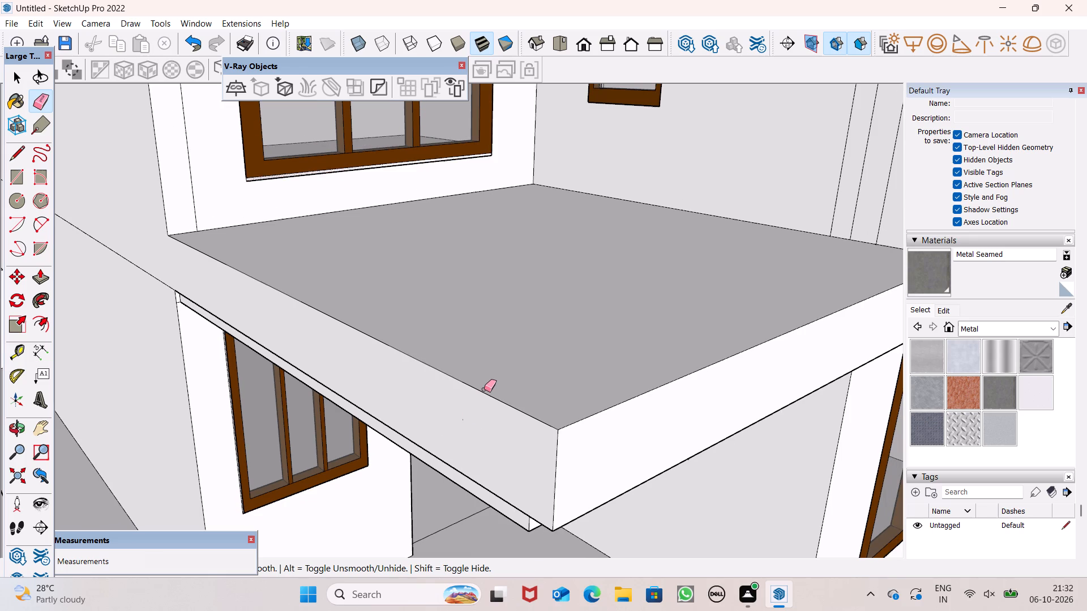
{"action": "scroll", "coordinate": [758, 344], "scroll_direction": "down", "scroll_amount": 2}
{"action": "scroll", "coordinate": [729, 393], "scroll_direction": "down", "scroll_amount": 5}
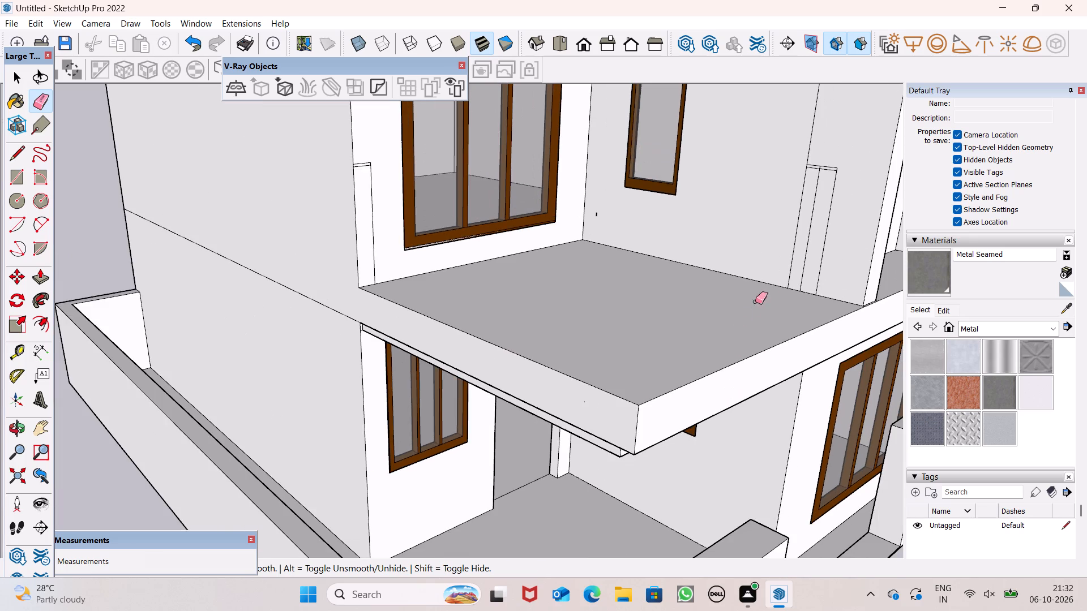
{"action": "scroll", "coordinate": [821, 234], "scroll_direction": "up", "scroll_amount": 4}
{"action": "left_click_drag", "start_coordinate": [832, 160], "coordinate": [818, 162]}
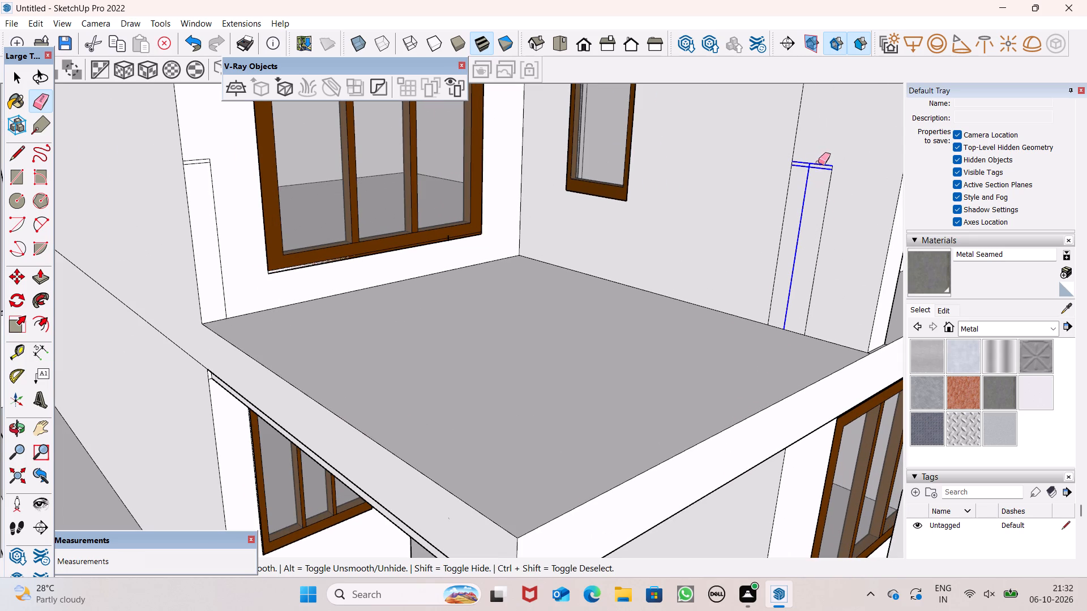
{"action": "left_click_drag", "start_coordinate": [818, 162], "coordinate": [774, 212]}
{"action": "scroll", "coordinate": [790, 278], "scroll_direction": "down", "scroll_amount": 2}
{"action": "left_click_drag", "start_coordinate": [810, 135], "coordinate": [783, 178]}
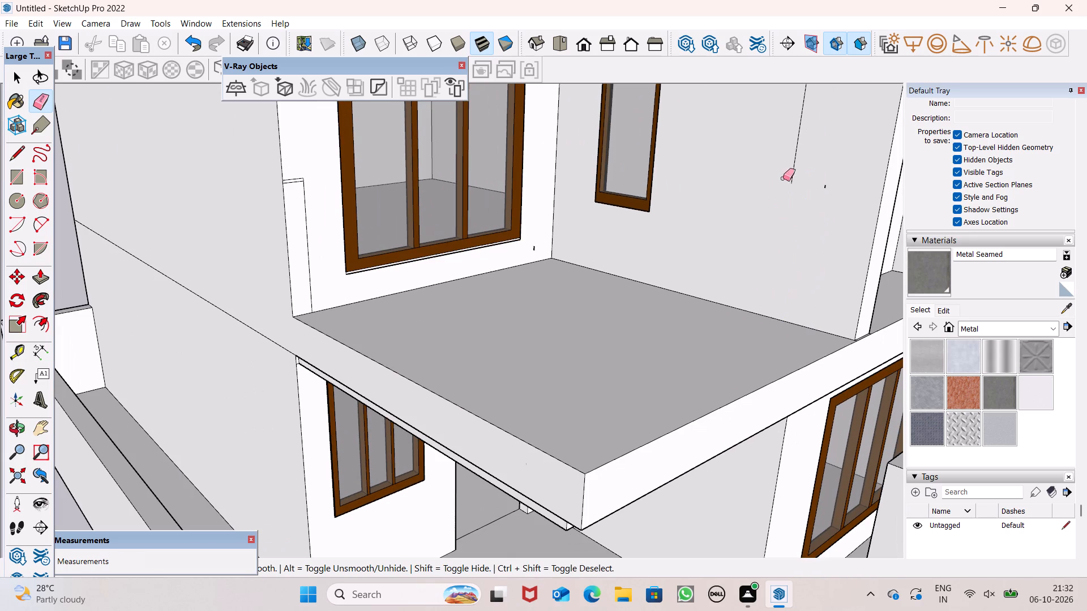
{"action": "left_click_drag", "start_coordinate": [783, 178], "coordinate": [832, 186]}
{"action": "left_click_drag", "start_coordinate": [836, 188], "coordinate": [819, 184]}
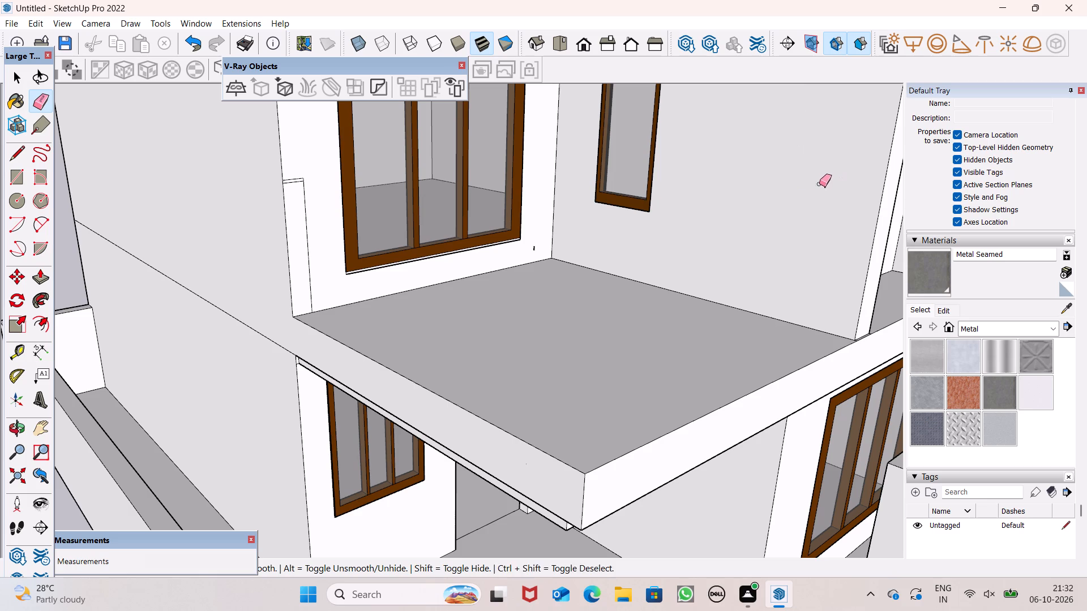
{"action": "left_click_drag", "start_coordinate": [819, 184], "coordinate": [820, 184]}
{"action": "left_click", "coordinate": [829, 188]}
{"action": "scroll", "coordinate": [536, 260], "scroll_direction": "down", "scroll_amount": 7}
{"action": "scroll", "coordinate": [536, 249], "scroll_direction": "up", "scroll_amount": 6}
{"action": "scroll", "coordinate": [535, 256], "scroll_direction": "down", "scroll_amount": 1}
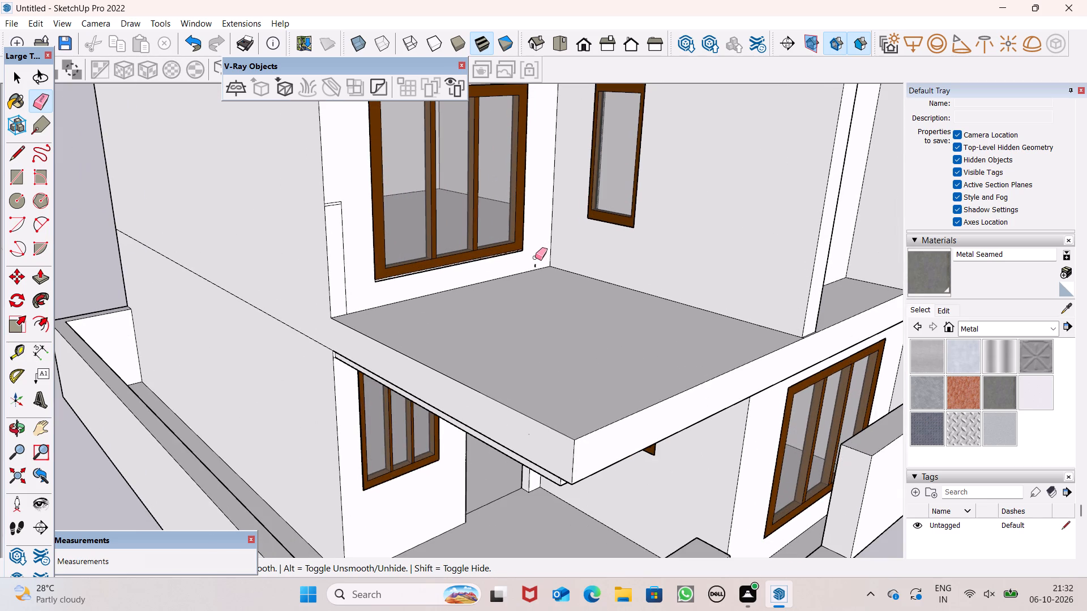
{"action": "left_click_drag", "start_coordinate": [535, 265], "coordinate": [546, 265]}
{"action": "key", "text": "space"}
Erase the leftover parapet outline at the outer edge of the balcony's window wall.
{"action": "scroll", "coordinate": [527, 271], "scroll_direction": "down", "scroll_amount": 7}
{"action": "scroll", "coordinate": [508, 259], "scroll_direction": "up", "scroll_amount": 1}
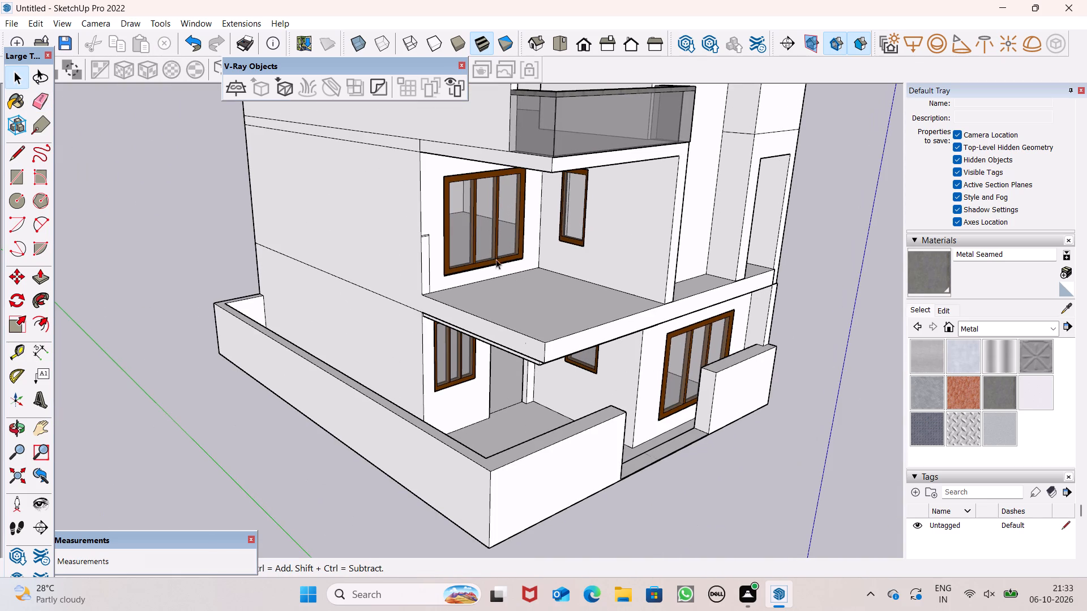
{"action": "left_click", "coordinate": [45, 112]}
{"action": "scroll", "coordinate": [417, 249], "scroll_direction": "up", "scroll_amount": 5}
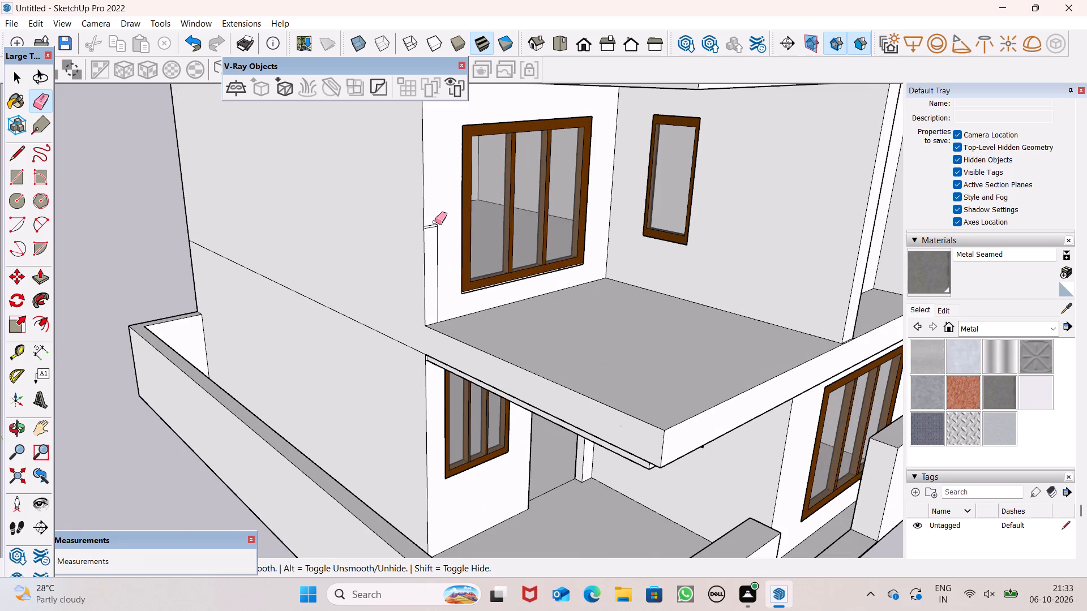
{"action": "left_click_drag", "start_coordinate": [435, 222], "coordinate": [434, 227]}
{"action": "left_click_drag", "start_coordinate": [434, 238], "coordinate": [437, 245]}
{"action": "scroll", "coordinate": [428, 256], "scroll_direction": "down", "scroll_amount": 1}
{"action": "key", "text": "space"}
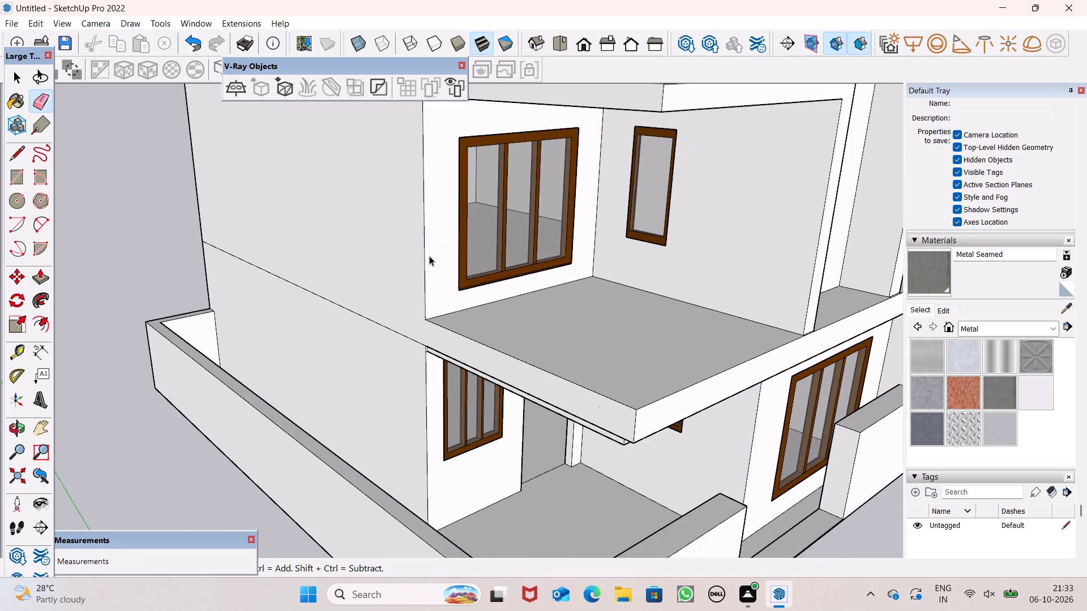
Examine the whole front elevation with the balcony cleared of its glass parapet.
{"action": "scroll", "coordinate": [442, 255], "scroll_direction": "down", "scroll_amount": 8}
{"action": "scroll", "coordinate": [414, 242], "scroll_direction": "up", "scroll_amount": 1}
{"action": "scroll", "coordinate": [783, 177], "scroll_direction": "down", "scroll_amount": 7}
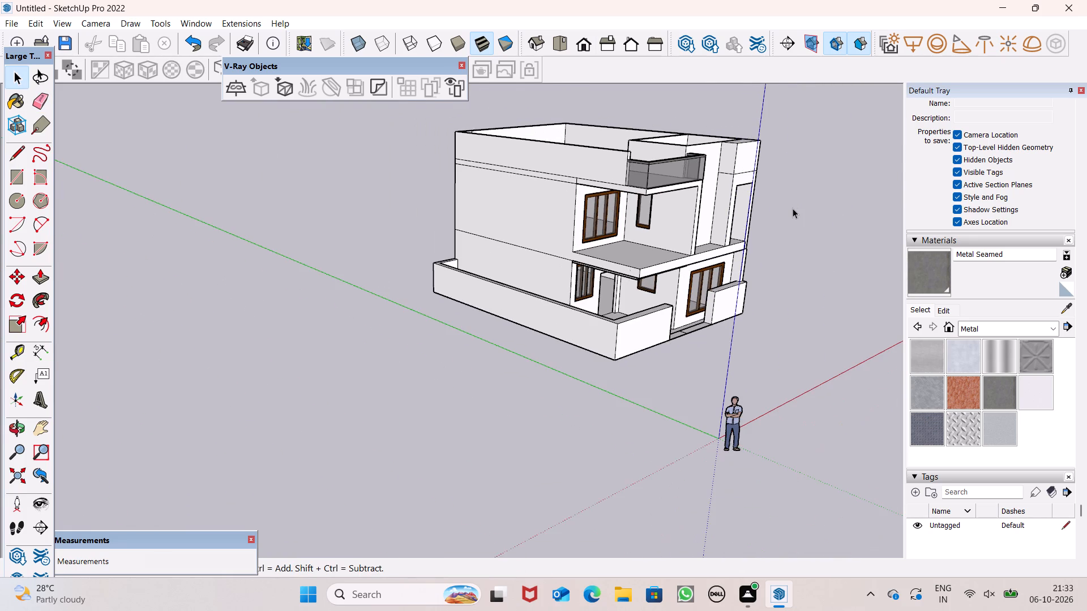
{"action": "scroll", "coordinate": [788, 246], "scroll_direction": "down", "scroll_amount": 3}
{"action": "middle_click_drag", "start_coordinate": [737, 277], "coordinate": [518, 278]}
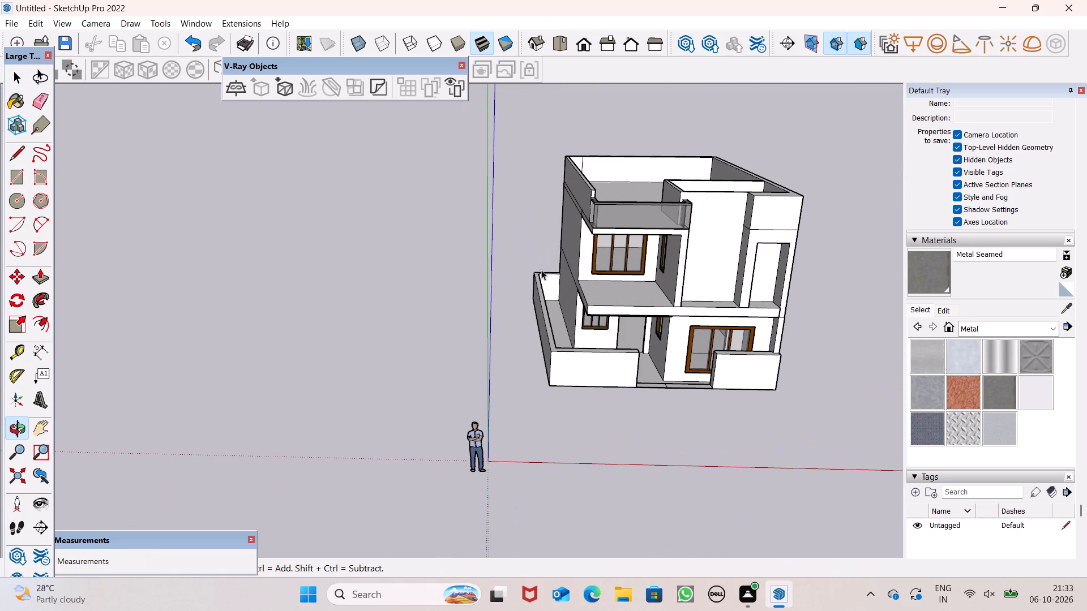
{"action": "middle_click_drag", "start_coordinate": [725, 290], "coordinate": [725, 290]}
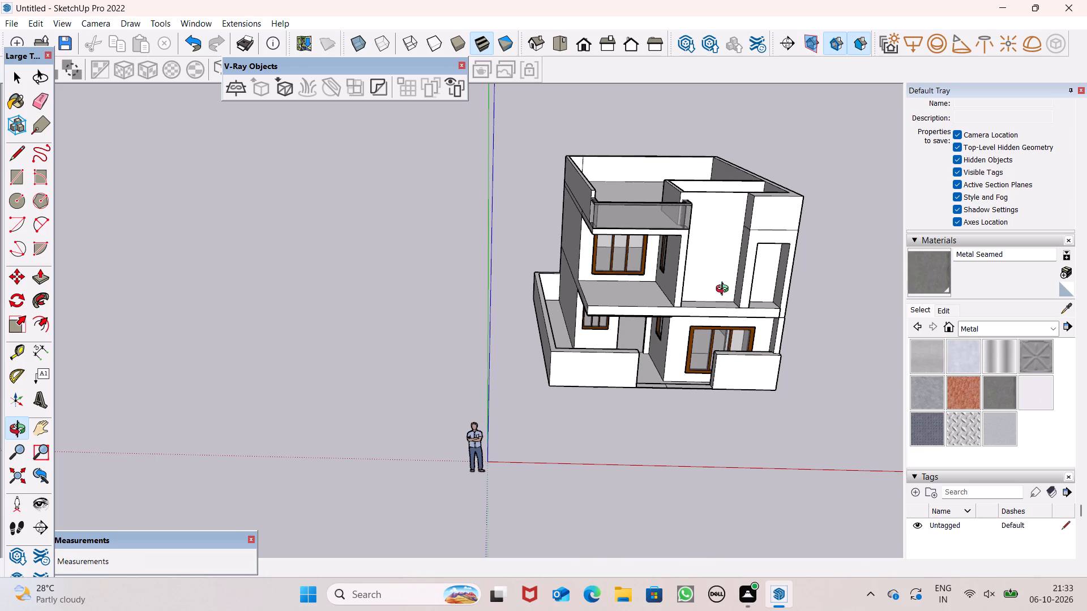
{"action": "middle_click_drag", "start_coordinate": [725, 290], "coordinate": [584, 273]}
{"action": "scroll", "coordinate": [718, 277], "scroll_direction": "up", "scroll_amount": 3}
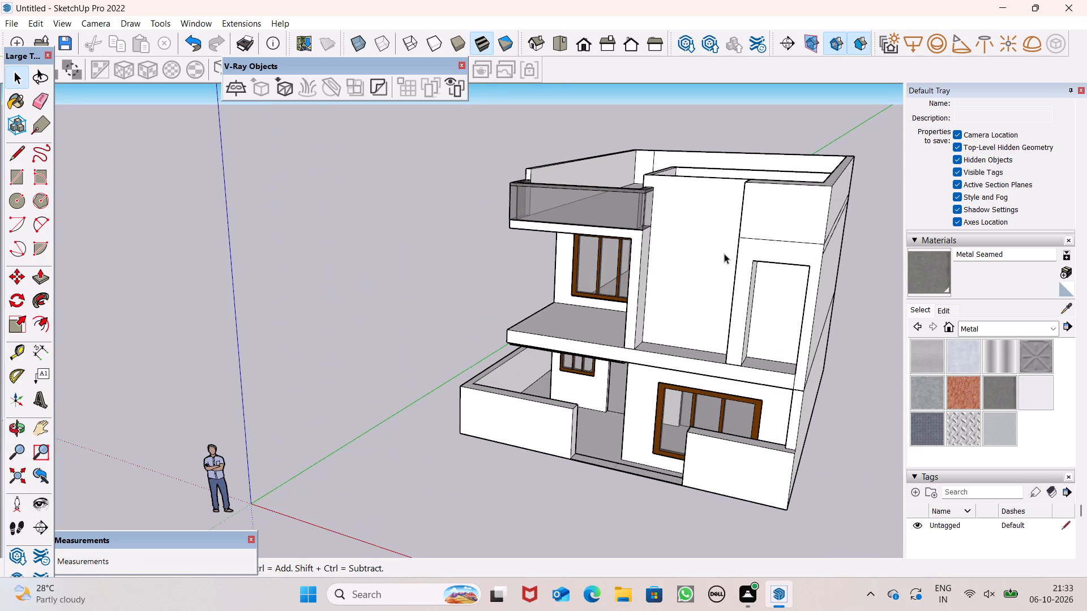
{"action": "middle_click_drag", "start_coordinate": [652, 295], "coordinate": [821, 308]}
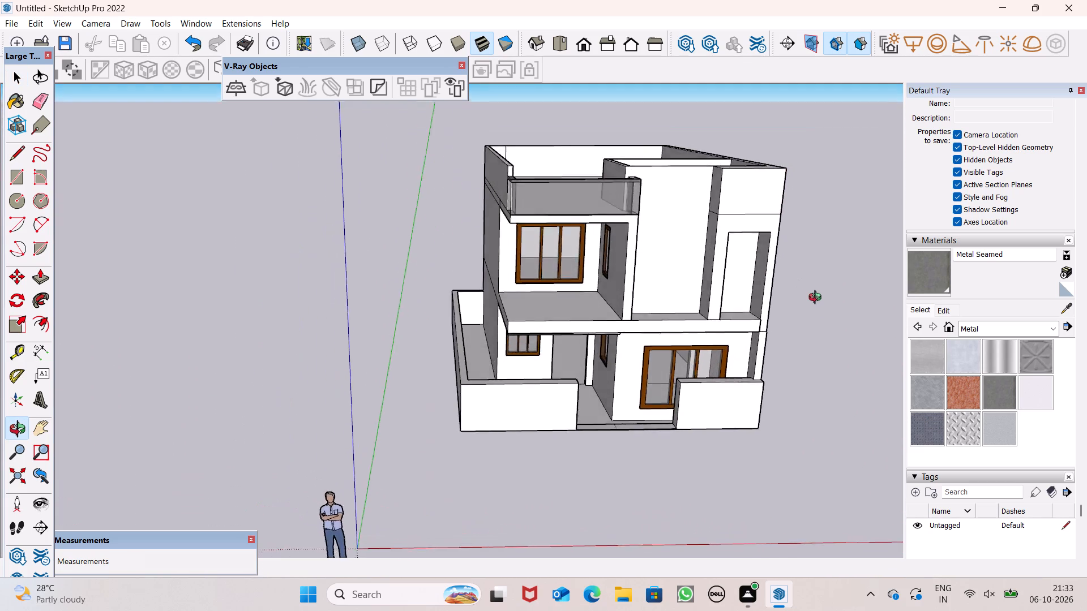
{"action": "middle_click_drag", "start_coordinate": [821, 308], "coordinate": [797, 335]}
{"action": "scroll", "coordinate": [641, 319], "scroll_direction": "up", "scroll_amount": 4}
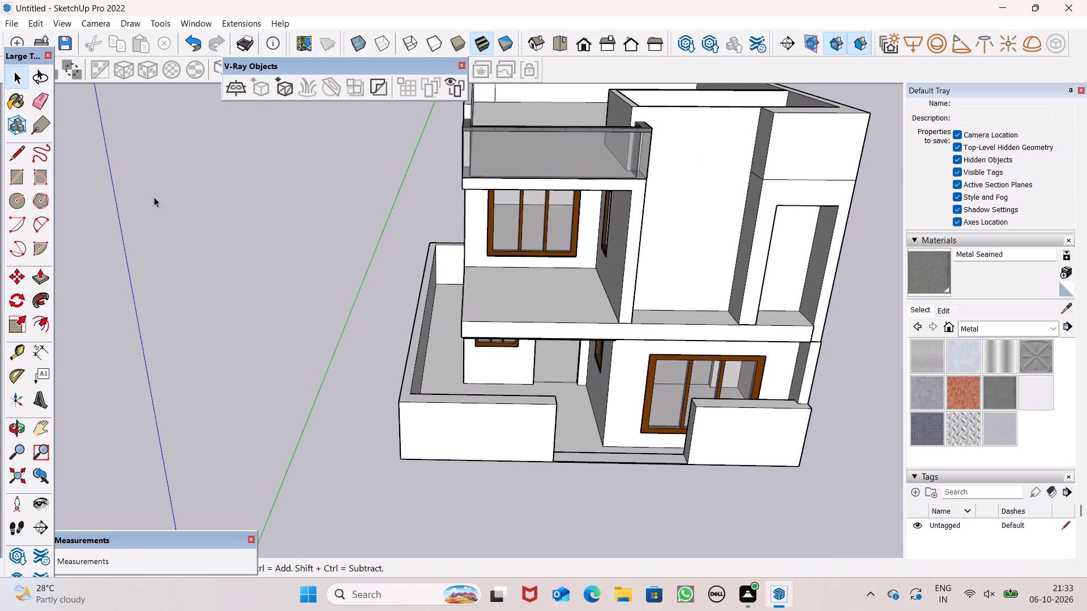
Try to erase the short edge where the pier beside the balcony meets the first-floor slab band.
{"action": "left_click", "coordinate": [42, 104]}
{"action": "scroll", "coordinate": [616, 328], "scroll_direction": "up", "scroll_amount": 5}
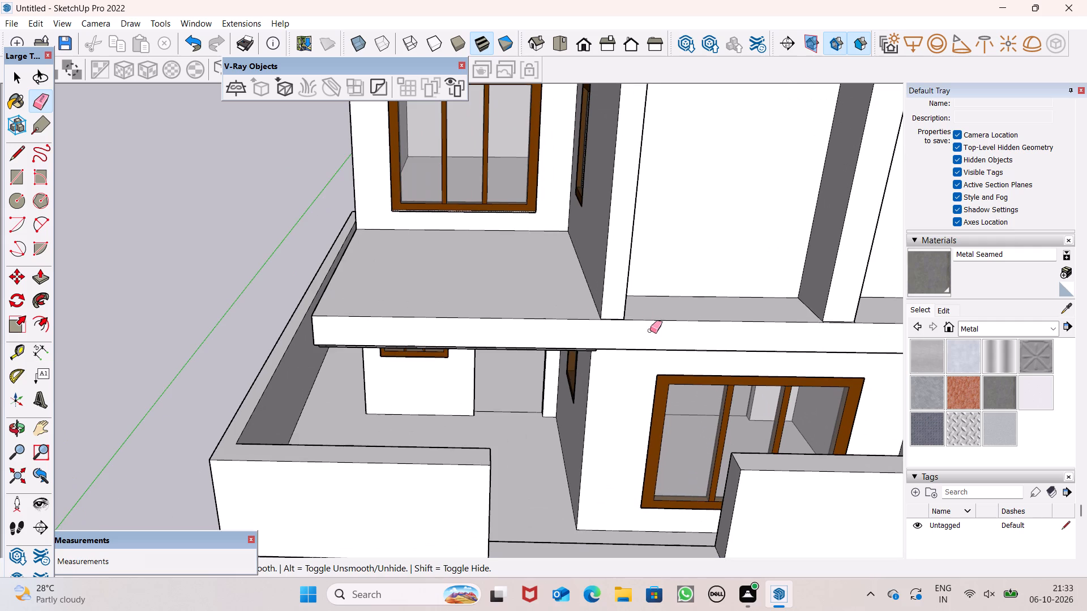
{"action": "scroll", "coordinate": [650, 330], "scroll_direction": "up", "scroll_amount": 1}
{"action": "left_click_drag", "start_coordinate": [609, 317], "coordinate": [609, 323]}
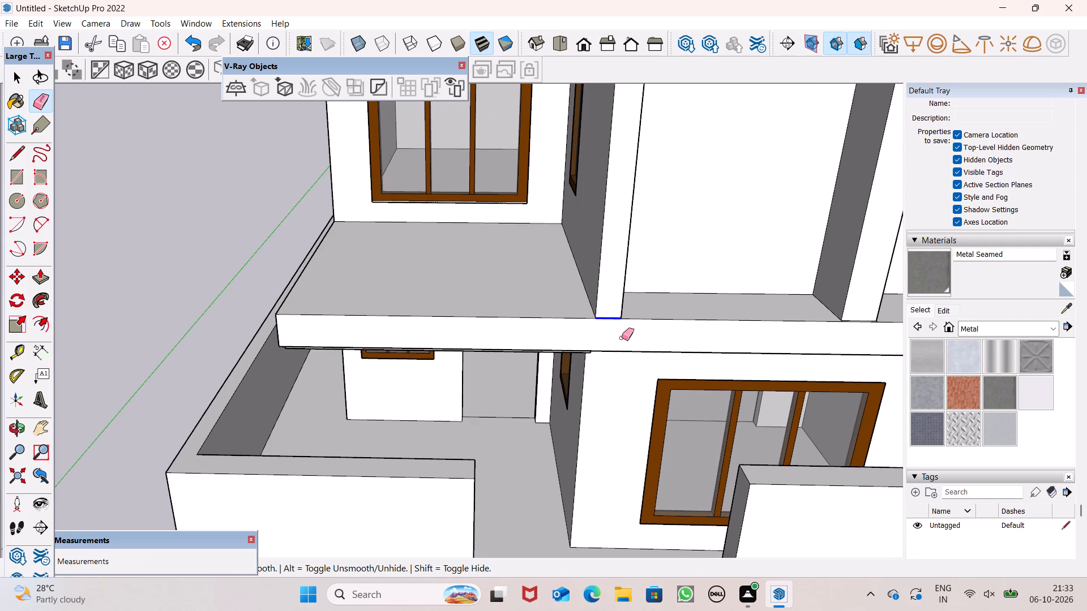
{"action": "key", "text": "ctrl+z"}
Push/Pull the front face of the pier beside the balcony flush with the front face of the slab band.
{"action": "scroll", "coordinate": [614, 326], "scroll_direction": "down", "scroll_amount": 1}
{"action": "middle_click_drag", "start_coordinate": [613, 326], "coordinate": [643, 383]}
{"action": "key", "text": "space"}
{"action": "scroll", "coordinate": [663, 352], "scroll_direction": "up", "scroll_amount": 2}
{"action": "middle_click_drag", "start_coordinate": [664, 363], "coordinate": [666, 401]}
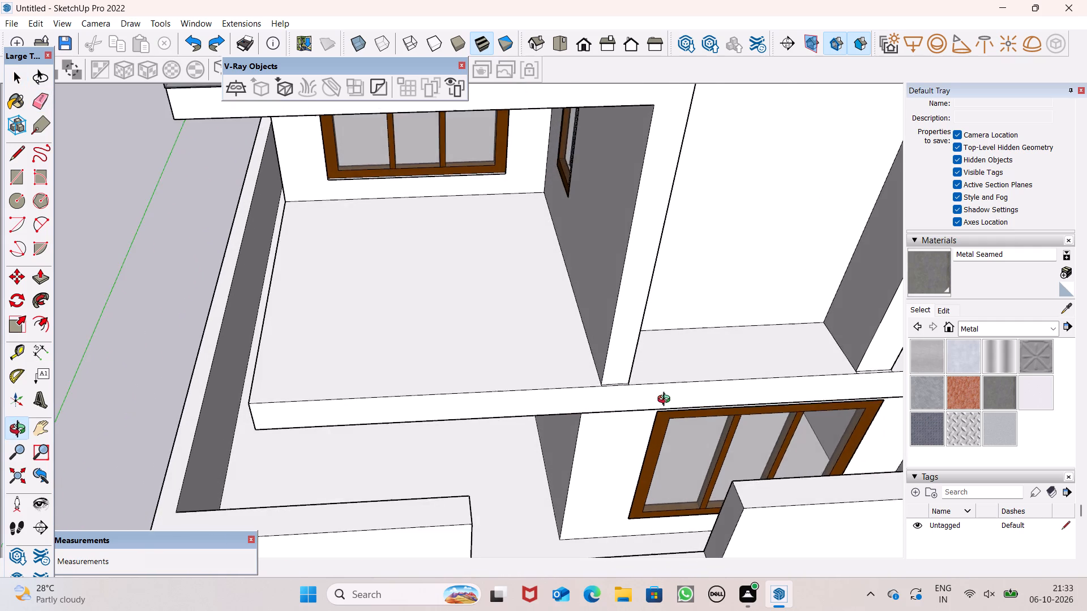
{"action": "middle_click_drag", "start_coordinate": [666, 401], "coordinate": [666, 398]}
{"action": "scroll", "coordinate": [660, 388], "scroll_direction": "up", "scroll_amount": 3}
{"action": "left_click", "coordinate": [31, 281]}
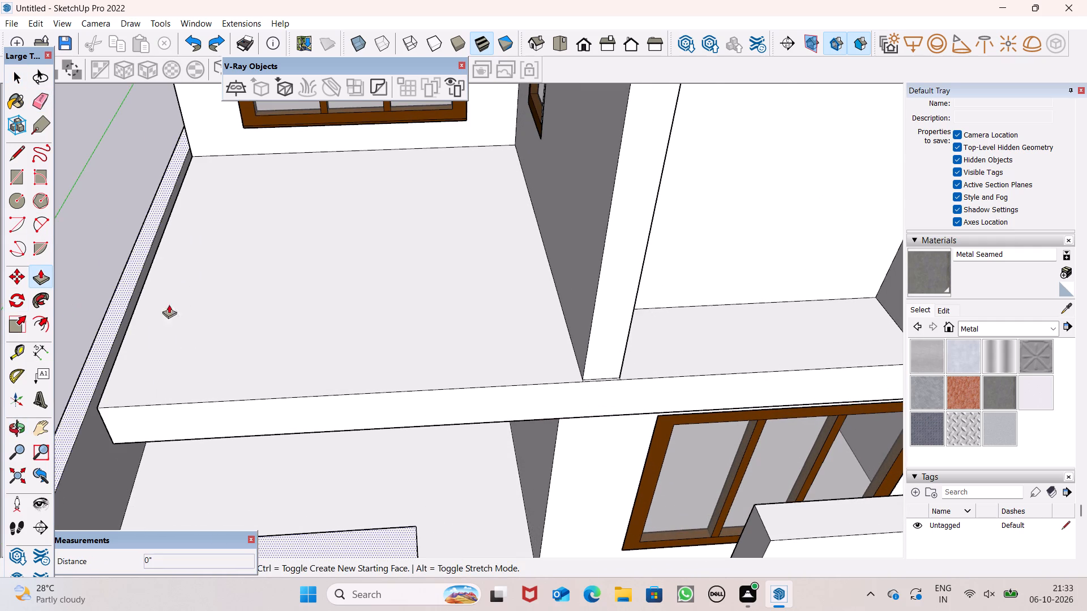
{"action": "scroll", "coordinate": [442, 378], "scroll_direction": "up", "scroll_amount": 4}
{"action": "left_click_drag", "start_coordinate": [682, 355], "coordinate": [624, 388]}
Erase the short edge between the pier's base and the slab band.
{"action": "left_click", "coordinate": [41, 97]}
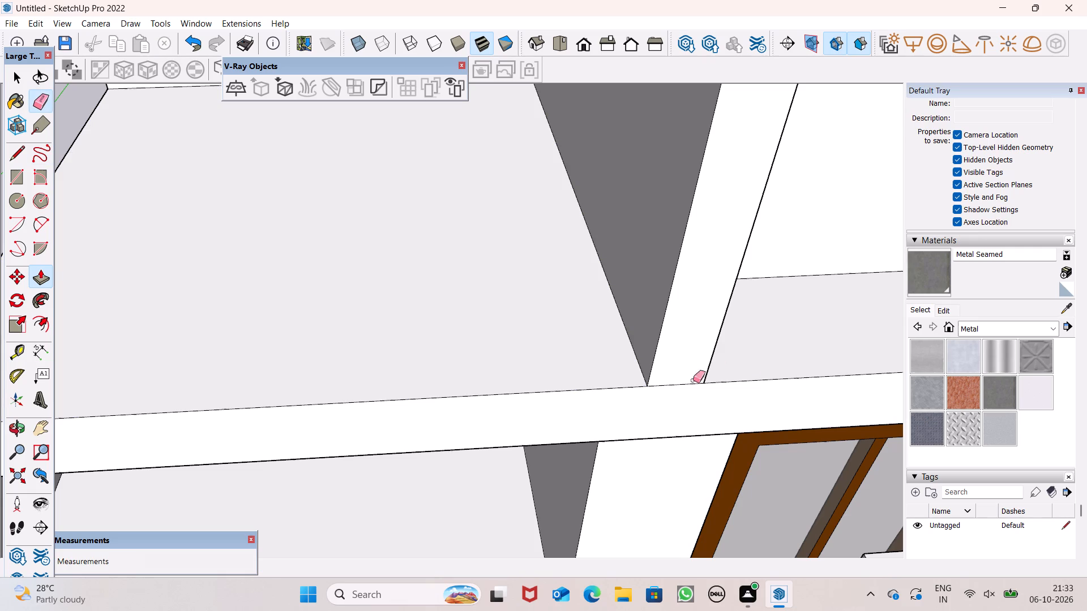
{"action": "left_click_drag", "start_coordinate": [680, 380], "coordinate": [680, 387]}
{"action": "scroll", "coordinate": [671, 389], "scroll_direction": "down", "scroll_amount": 8}
{"action": "scroll", "coordinate": [592, 397], "scroll_direction": "down", "scroll_amount": 3}
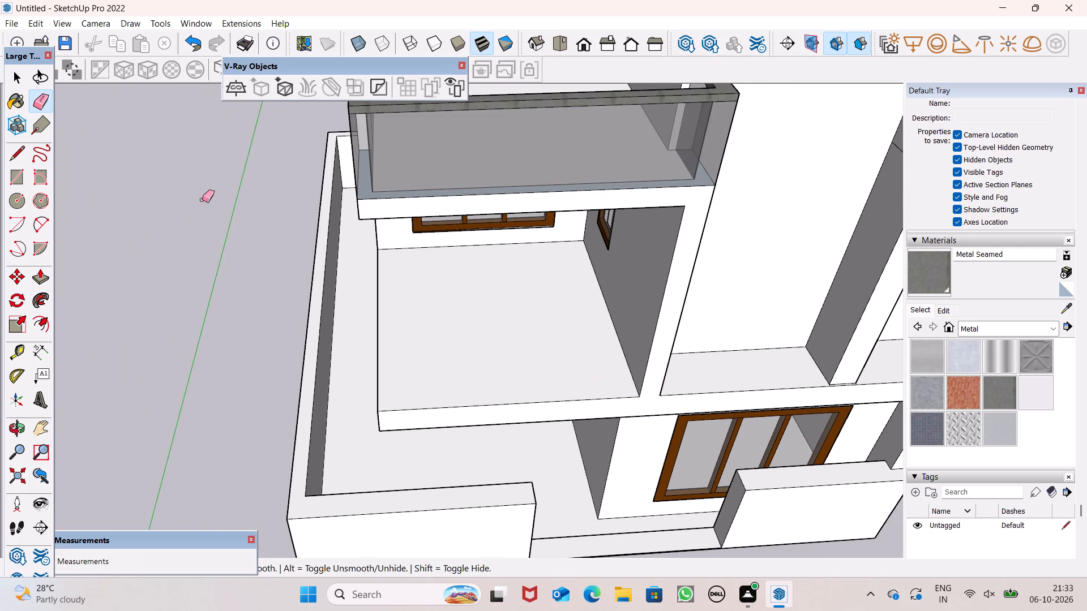
Push/Pull the balcony's side wall with the small window outward by about 3 3/4".
{"action": "left_click", "coordinate": [36, 287]}
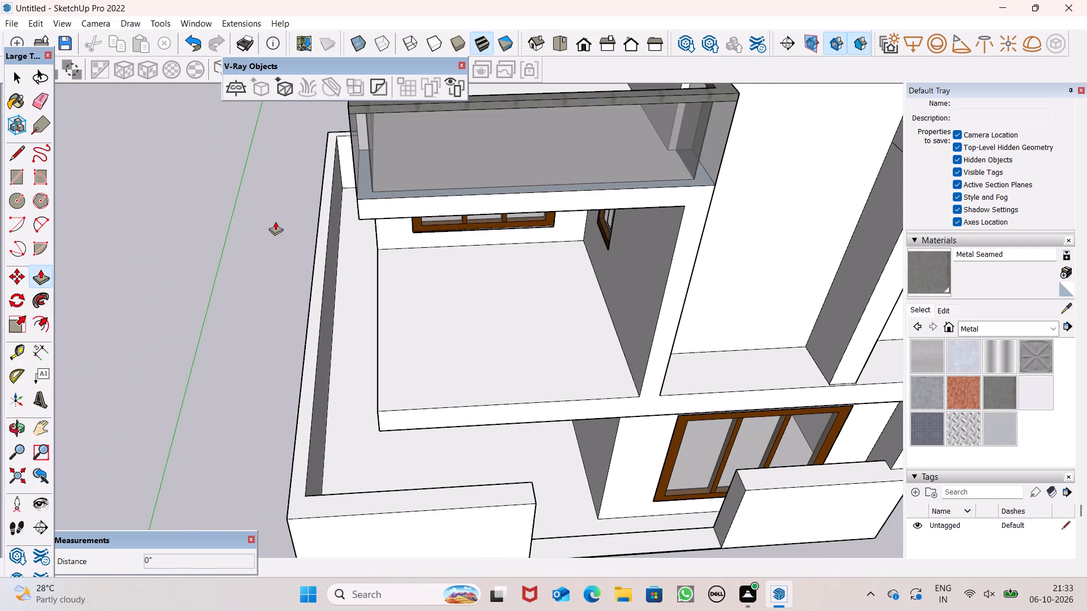
{"action": "middle_click_drag", "start_coordinate": [380, 265], "coordinate": [594, 213]}
{"action": "left_click_drag", "start_coordinate": [660, 192], "coordinate": [662, 195]}
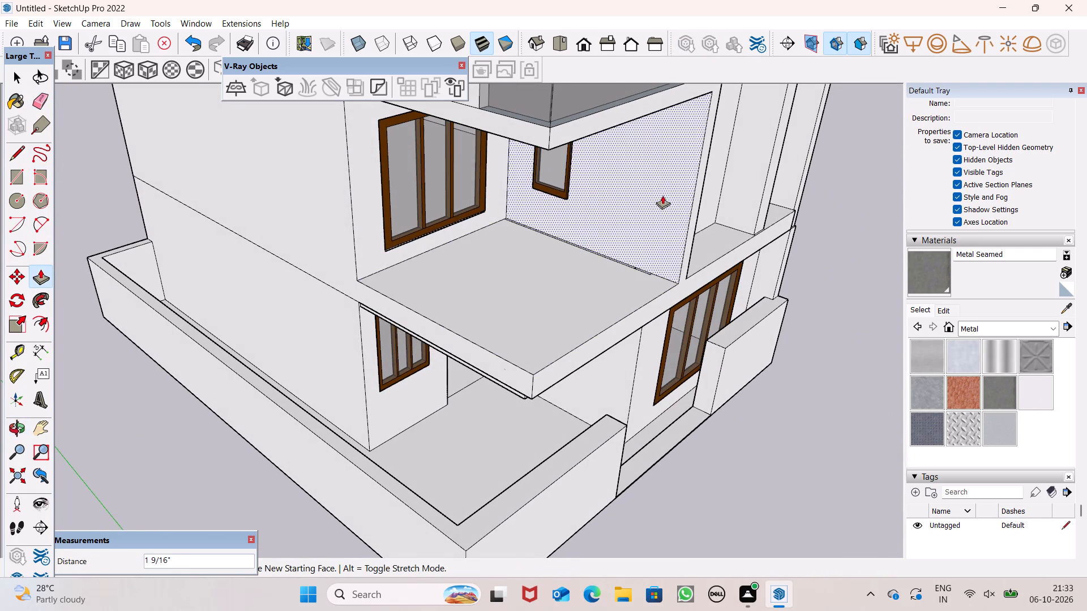
{"action": "left_click_drag", "start_coordinate": [662, 195], "coordinate": [661, 204]}
Push/Pull the underside of the slab above the first-floor balcony down by about 7 3/16".
{"action": "scroll", "coordinate": [654, 221], "scroll_direction": "down", "scroll_amount": 1}
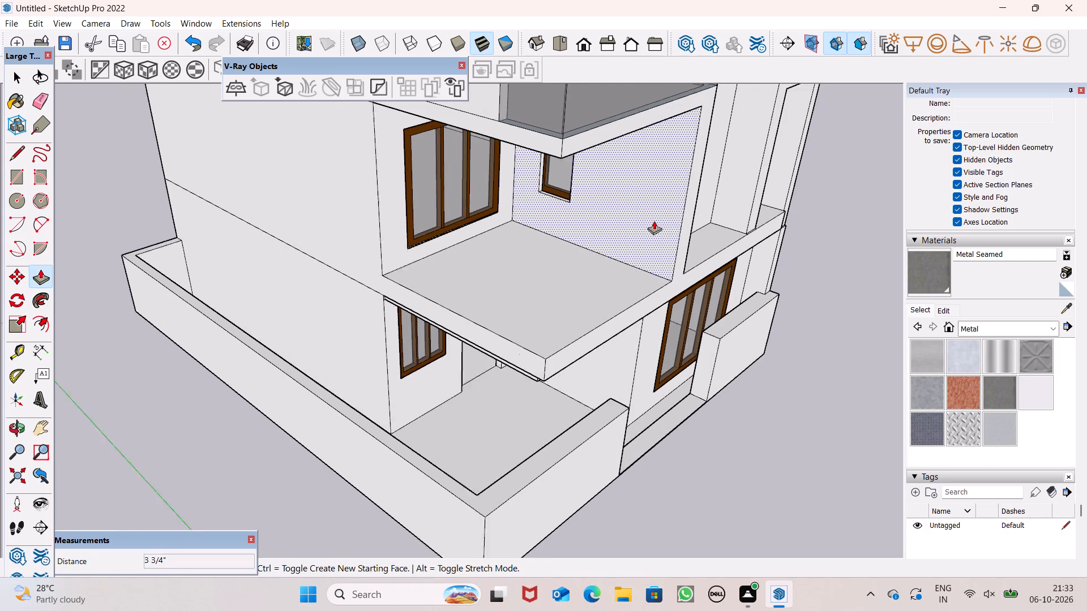
{"action": "scroll", "coordinate": [654, 221], "scroll_direction": "down", "scroll_amount": 1}
{"action": "middle_click_drag", "start_coordinate": [658, 227], "coordinate": [520, 163]}
{"action": "scroll", "coordinate": [564, 209], "scroll_direction": "down", "scroll_amount": 7}
{"action": "middle_click_drag", "start_coordinate": [529, 200], "coordinate": [552, 100]}
{"action": "scroll", "coordinate": [524, 166], "scroll_direction": "up", "scroll_amount": 4}
{"action": "left_click_drag", "start_coordinate": [513, 157], "coordinate": [515, 166]}
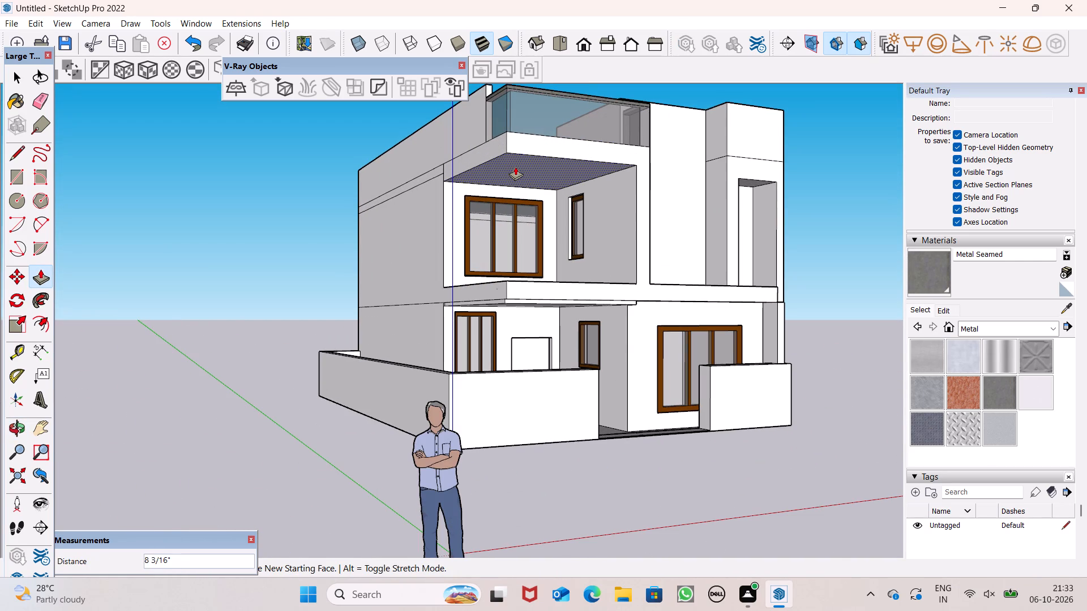
{"action": "left_click_drag", "start_coordinate": [515, 166], "coordinate": [516, 162]}
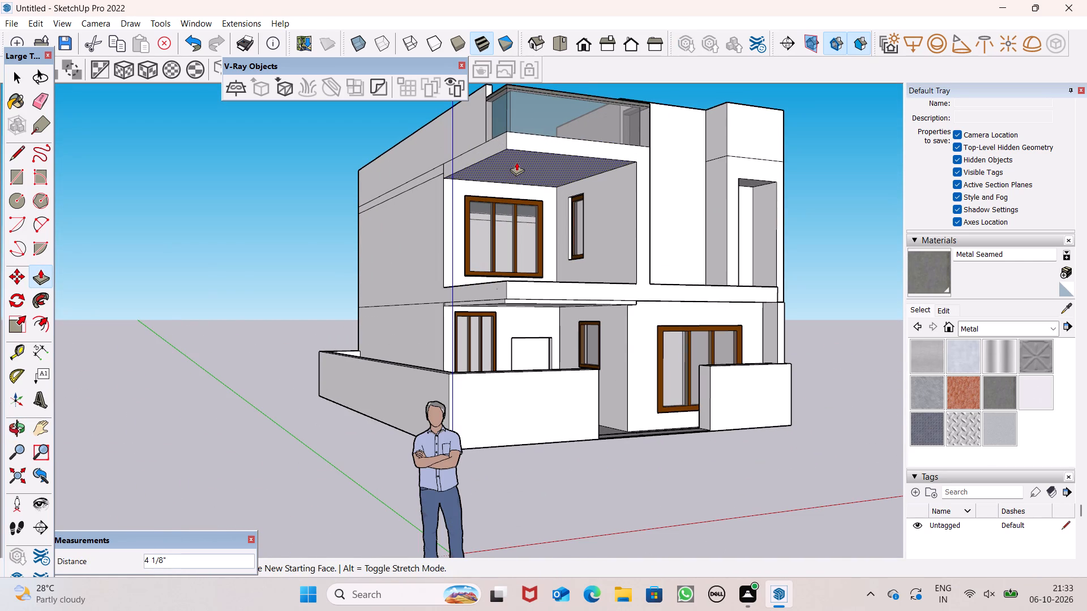
{"action": "left_click_drag", "start_coordinate": [516, 162], "coordinate": [516, 165]}
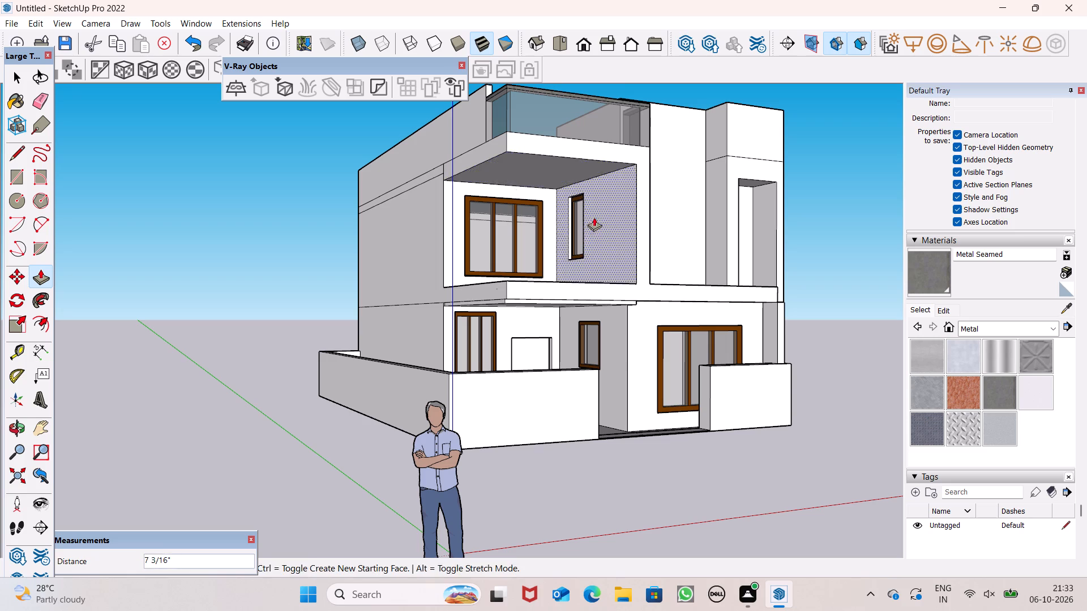
Move the small window on the balcony's side wall outward from its frame corner until flush with the wall face.
{"action": "middle_click_drag", "start_coordinate": [590, 226], "coordinate": [783, 286]}
{"action": "key", "text": "space"}
{"action": "key", "text": "space"}
{"action": "key", "text": "space"}
{"action": "key", "text": "space"}
{"action": "key", "text": "space"}
{"action": "key", "text": "space"}
{"action": "scroll", "coordinate": [528, 223], "scroll_direction": "up", "scroll_amount": 4}
{"action": "middle_click_drag", "start_coordinate": [599, 253], "coordinate": [630, 316]}
{"action": "scroll", "coordinate": [604, 272], "scroll_direction": "up", "scroll_amount": 2}
{"action": "scroll", "coordinate": [599, 270], "scroll_direction": "down", "scroll_amount": 1}
{"action": "scroll", "coordinate": [599, 270], "scroll_direction": "up", "scroll_amount": 3}
{"action": "left_click", "coordinate": [577, 275]}
{"action": "key", "text": "m"}
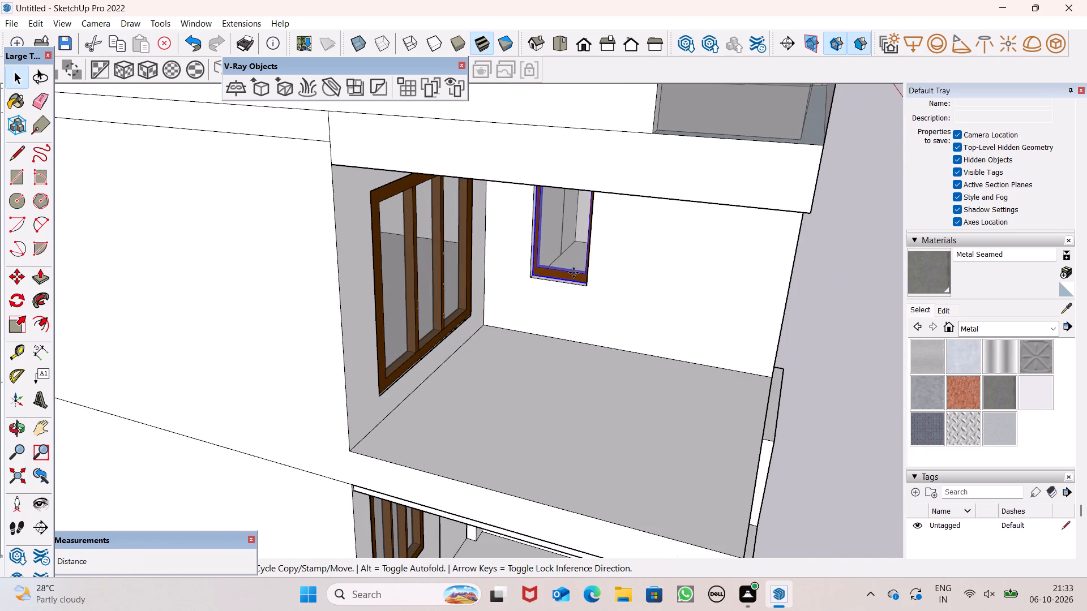
{"action": "key", "text": "Return"}
{"action": "scroll", "coordinate": [574, 273], "scroll_direction": "up", "scroll_amount": 13}
{"action": "middle_click_drag", "start_coordinate": [604, 303], "coordinate": [660, 322]}
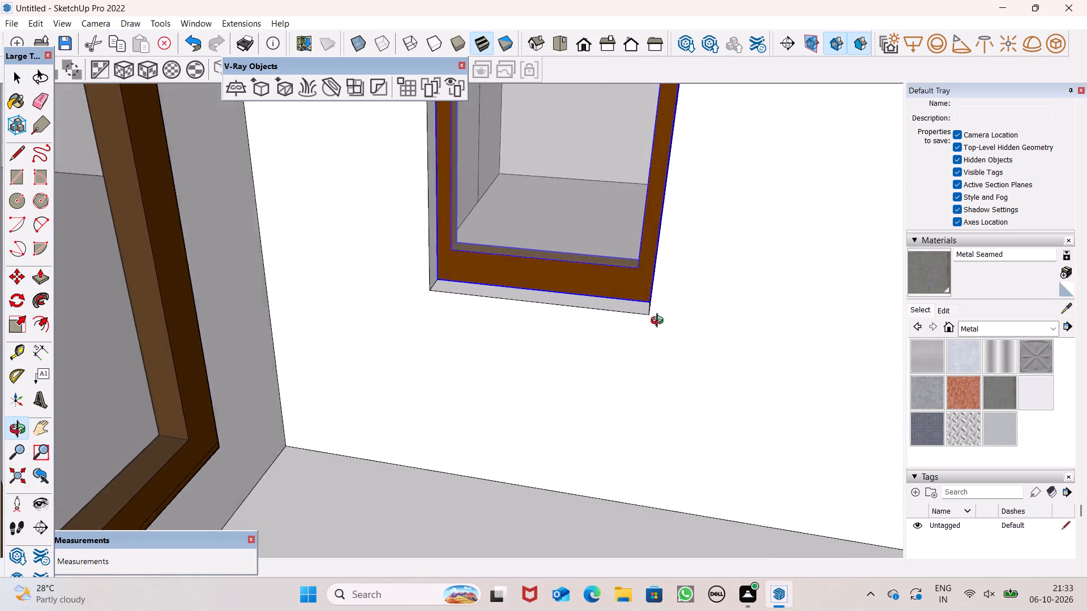
{"action": "middle_click_drag", "start_coordinate": [660, 322], "coordinate": [663, 320]}
{"action": "scroll", "coordinate": [653, 312], "scroll_direction": "up", "scroll_amount": 3}
{"action": "left_click_drag", "start_coordinate": [651, 293], "coordinate": [661, 315]}
{"action": "scroll", "coordinate": [598, 273], "scroll_direction": "down", "scroll_amount": 3}
{"action": "scroll", "coordinate": [607, 209], "scroll_direction": "down", "scroll_amount": 8}
{"action": "key", "text": "space"}
{"action": "scroll", "coordinate": [647, 287], "scroll_direction": "down", "scroll_amount": 2}
{"action": "scroll", "coordinate": [647, 291], "scroll_direction": "up", "scroll_amount": 1}
{"action": "scroll", "coordinate": [579, 263], "scroll_direction": "down", "scroll_amount": 2}
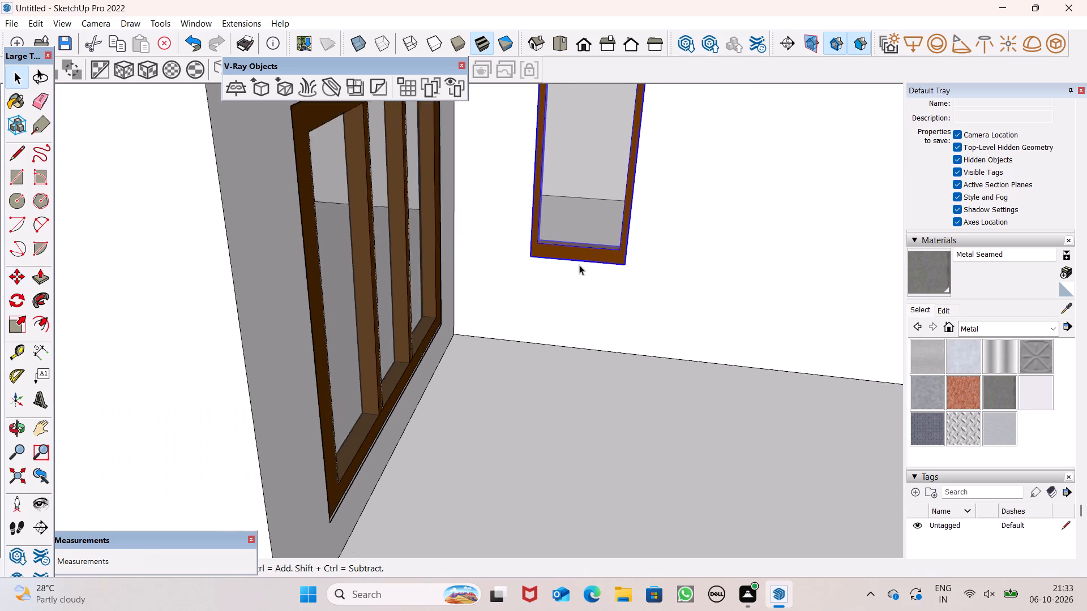
Examine the whole house model from the front and from above.
{"action": "scroll", "coordinate": [579, 265], "scroll_direction": "down", "scroll_amount": 14}
{"action": "middle_click_drag", "start_coordinate": [691, 313], "coordinate": [492, 274]}
{"action": "scroll", "coordinate": [511, 277], "scroll_direction": "down", "scroll_amount": 2}
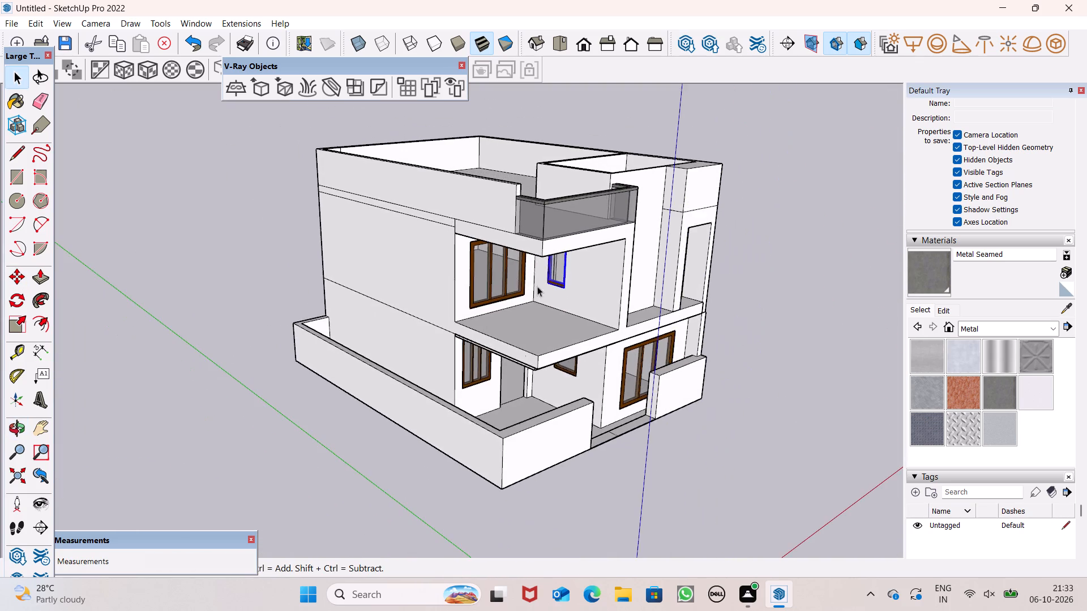
{"action": "scroll", "coordinate": [604, 313], "scroll_direction": "down", "scroll_amount": 8}
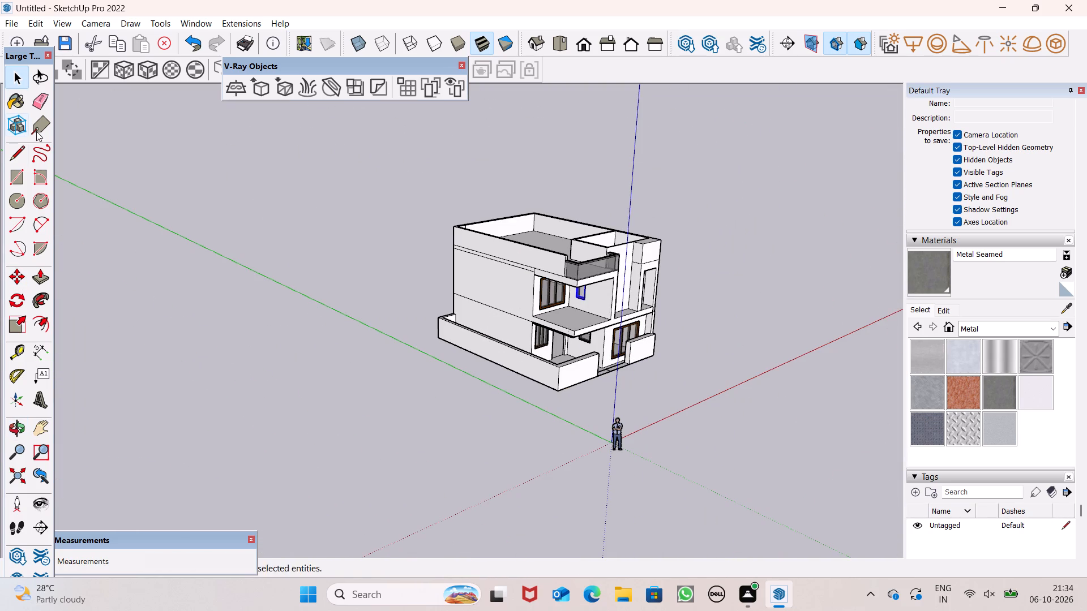
{"action": "middle_click_drag", "start_coordinate": [682, 299], "coordinate": [506, 254]}
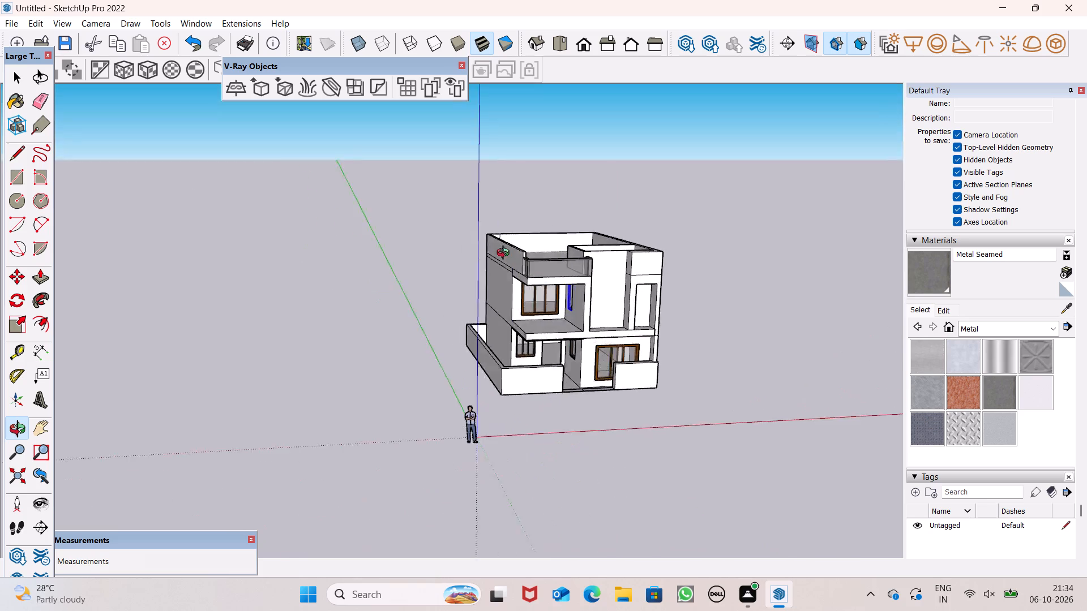
{"action": "middle_click_drag", "start_coordinate": [506, 254], "coordinate": [452, 230]}
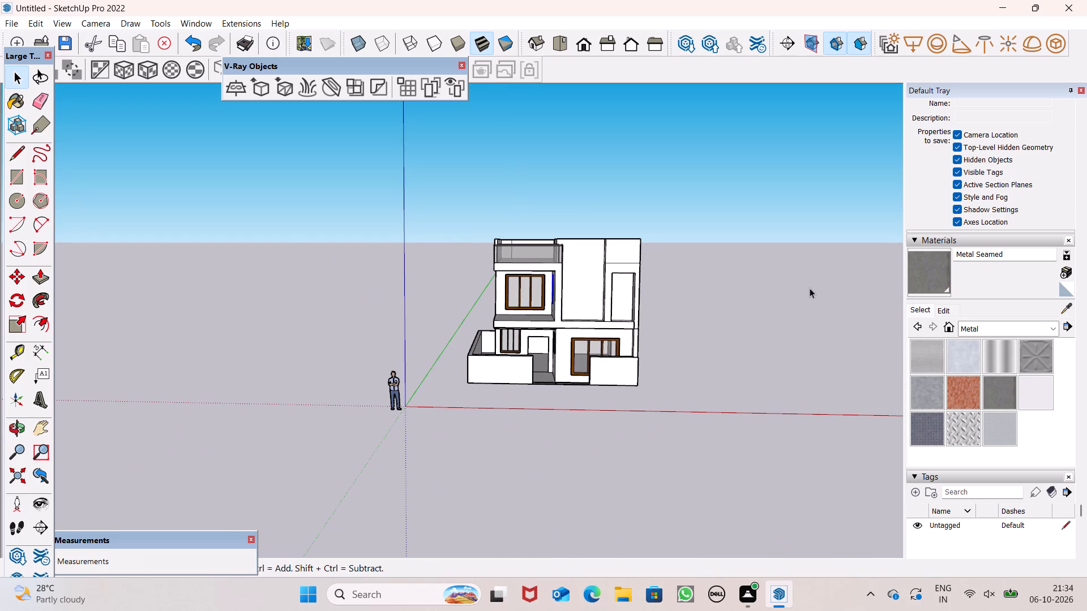
{"action": "scroll", "coordinate": [799, 299], "scroll_direction": "up", "scroll_amount": 1}
{"action": "middle_click_drag", "start_coordinate": [799, 299], "coordinate": [728, 401]}
{"action": "scroll", "coordinate": [636, 311], "scroll_direction": "up", "scroll_amount": 1}
{"action": "middle_click_drag", "start_coordinate": [623, 303], "coordinate": [623, 303]}
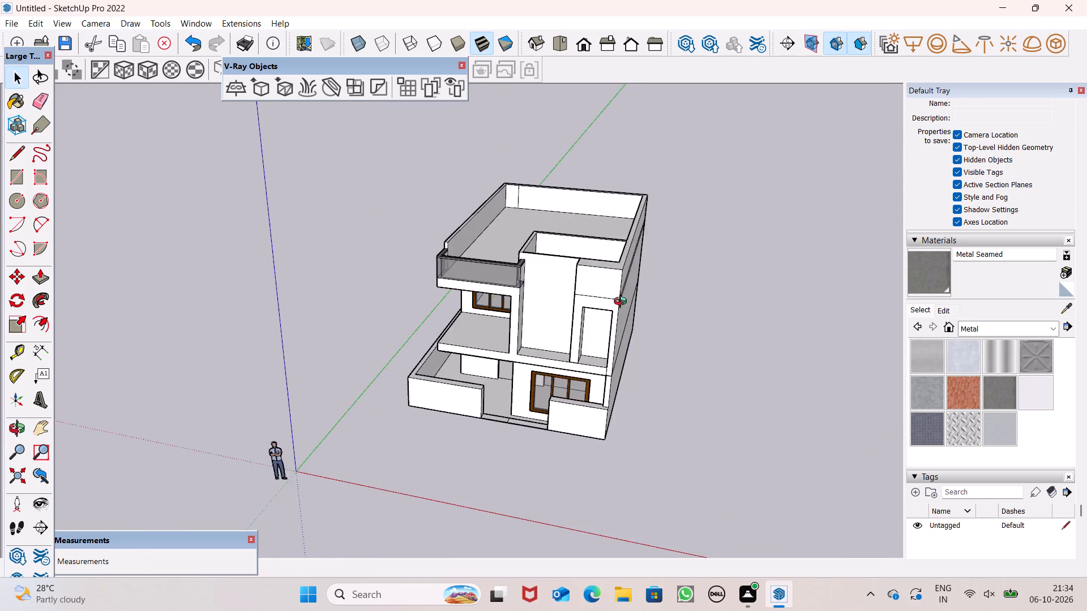
{"action": "middle_click_drag", "start_coordinate": [623, 303], "coordinate": [636, 418]}
{"action": "scroll", "coordinate": [624, 351], "scroll_direction": "up", "scroll_amount": 4}
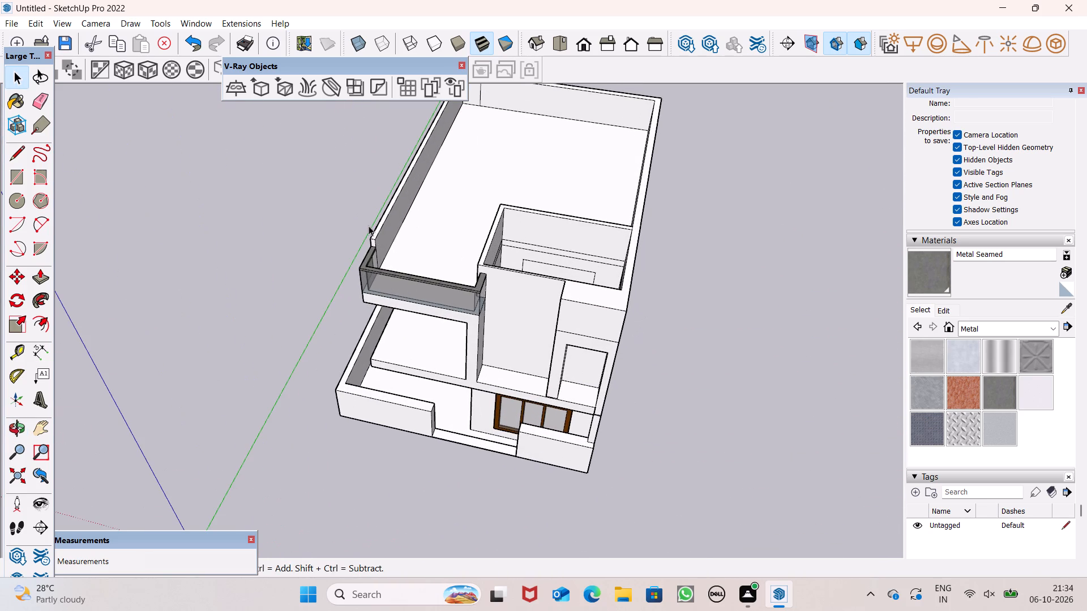
Push/Pull the front parapet face above the tall first-floor opening back by 2' 4 7/8", flush with the tall front wall's recess limit.
{"action": "middle_click_drag", "start_coordinate": [614, 319], "coordinate": [626, 363]}
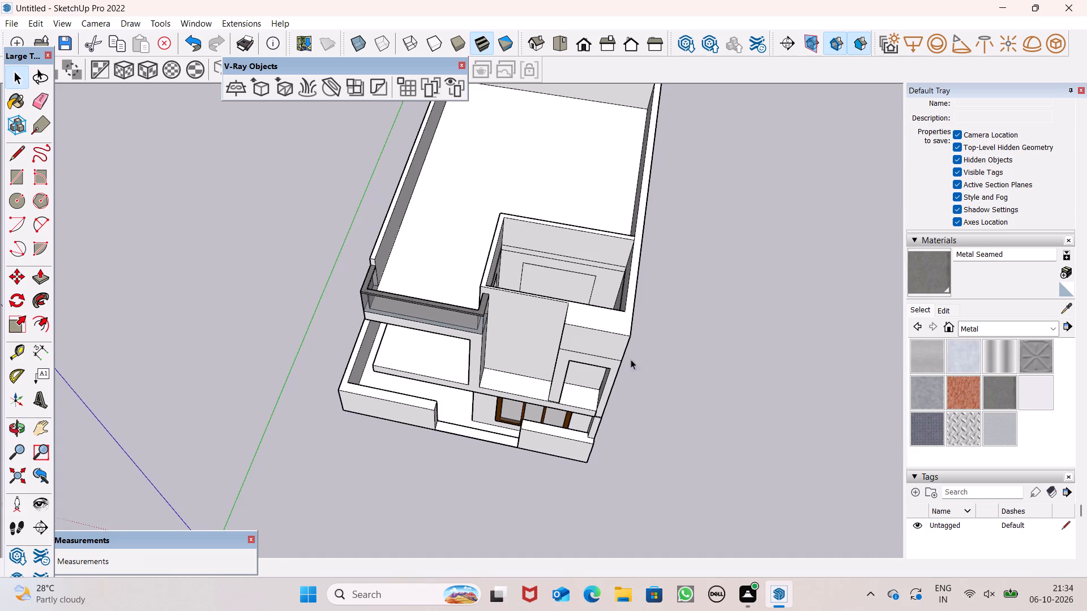
{"action": "scroll", "coordinate": [644, 344], "scroll_direction": "up", "scroll_amount": 4}
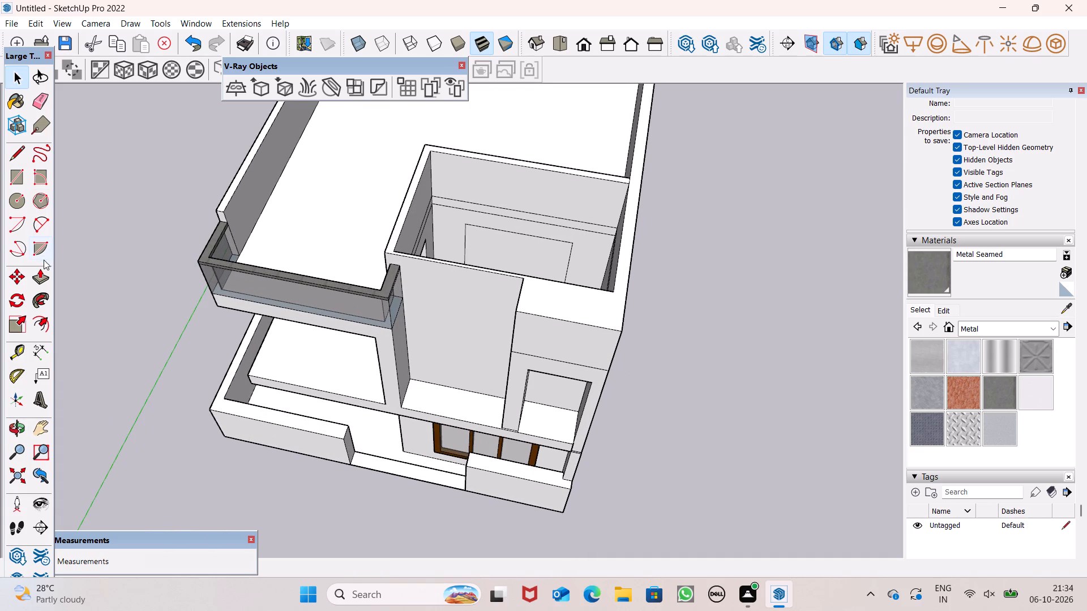
{"action": "left_click", "coordinate": [46, 274]}
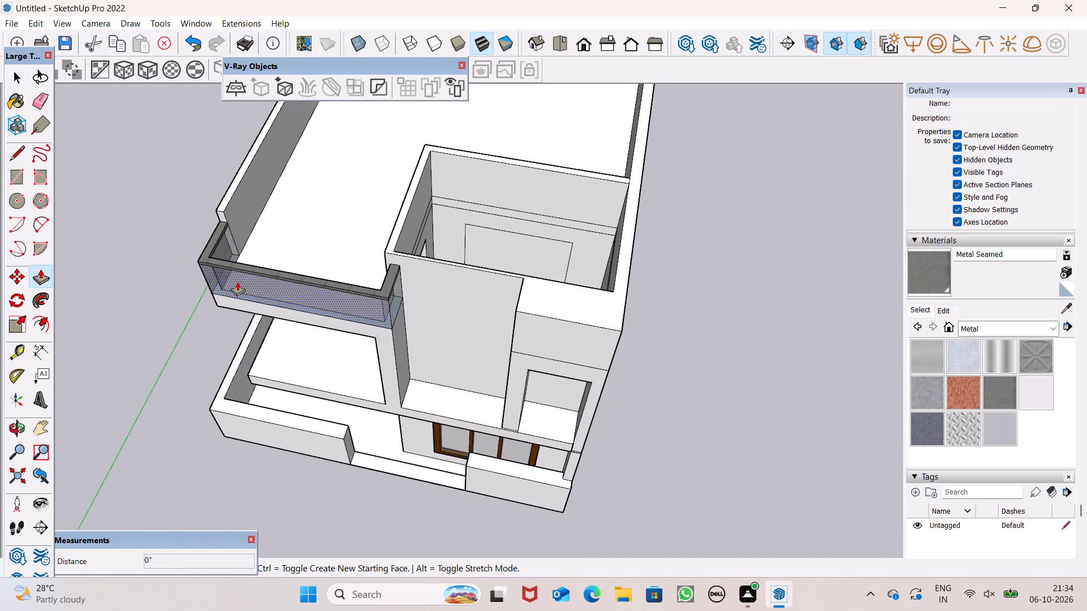
{"action": "left_click_drag", "start_coordinate": [556, 330], "coordinate": [558, 302]}
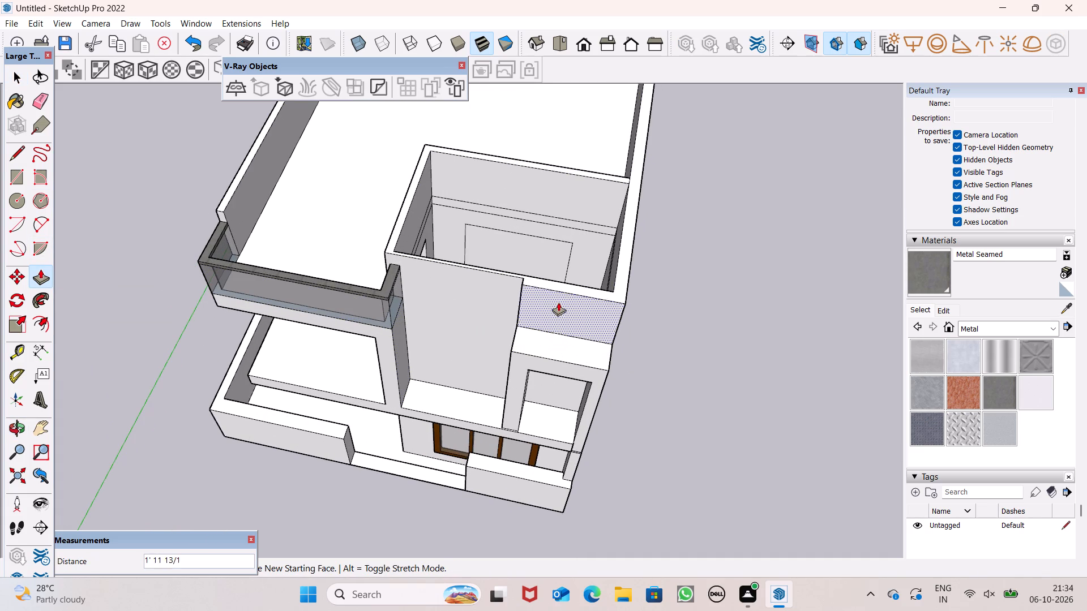
{"action": "left_click_drag", "start_coordinate": [558, 302], "coordinate": [519, 289]}
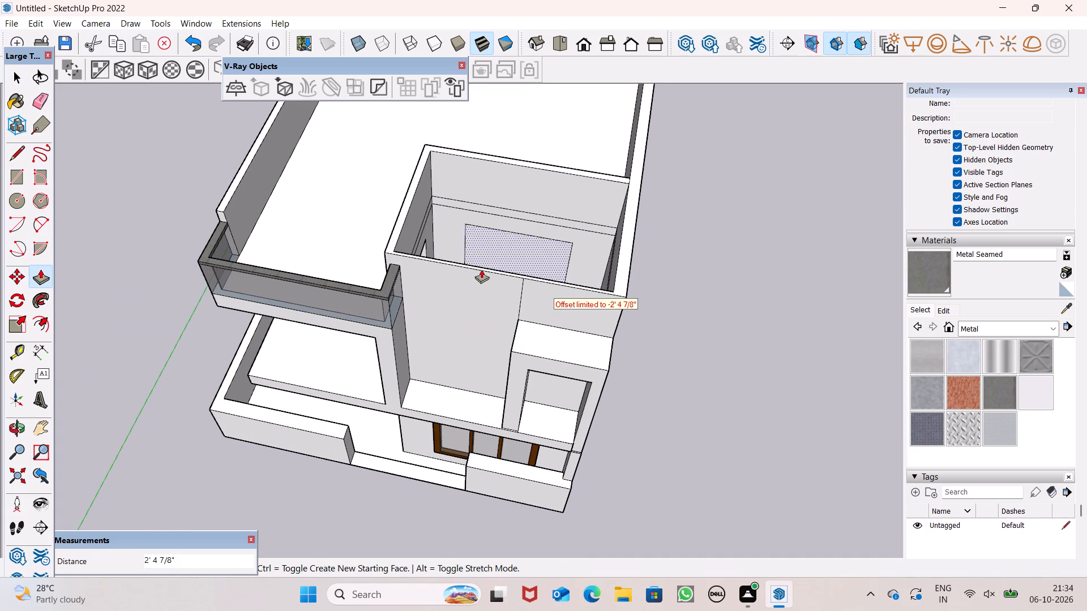
Push/Pull the inner face of the roof enclosure's front parapet inward by about 3 7/8" to thicken the wall.
{"action": "middle_click_drag", "start_coordinate": [470, 255], "coordinate": [0, 280]}
{"action": "scroll", "coordinate": [167, 270], "scroll_direction": "up", "scroll_amount": 1}
{"action": "scroll", "coordinate": [373, 282], "scroll_direction": "up", "scroll_amount": 2}
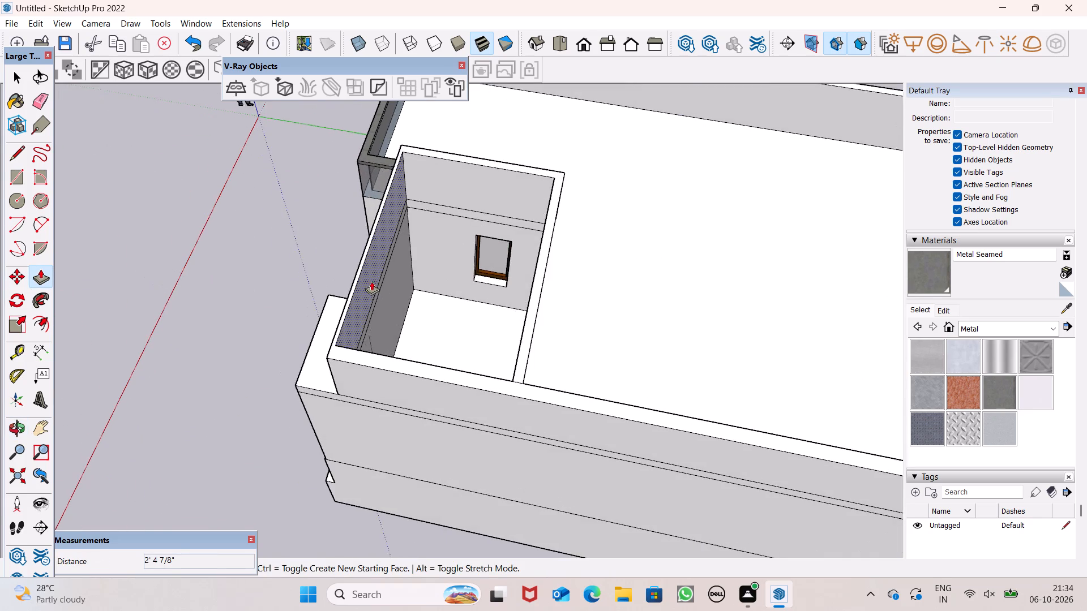
{"action": "scroll", "coordinate": [371, 281], "scroll_direction": "up", "scroll_amount": 2}
{"action": "left_click_drag", "start_coordinate": [359, 278], "coordinate": [367, 283]}
Examine the front elevation and roofline around the set-back parapet from several angles.
{"action": "scroll", "coordinate": [454, 303], "scroll_direction": "down", "scroll_amount": 1}
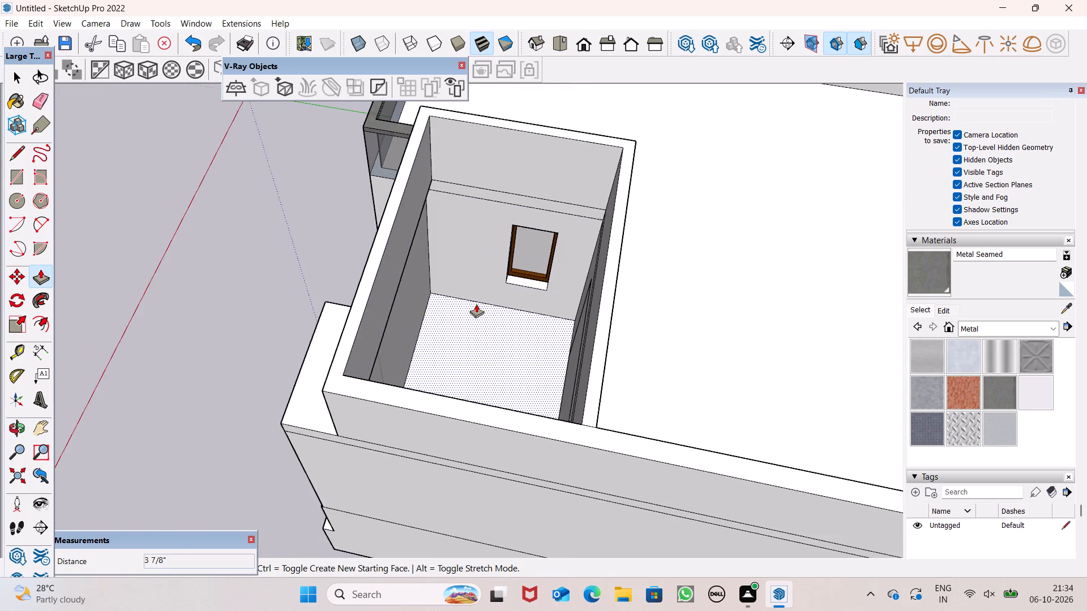
{"action": "scroll", "coordinate": [480, 303], "scroll_direction": "down", "scroll_amount": 11}
{"action": "middle_click_drag", "start_coordinate": [490, 303], "coordinate": [664, 236]}
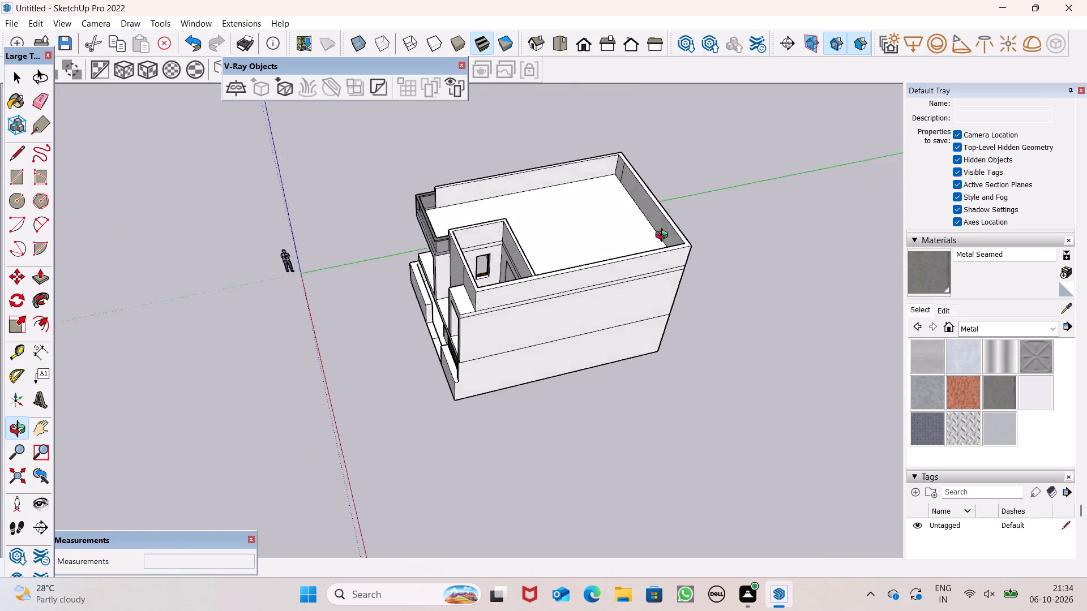
{"action": "middle_click_drag", "start_coordinate": [664, 236], "coordinate": [857, 128]}
{"action": "middle_click_drag", "start_coordinate": [487, 270], "coordinate": [614, 223]}
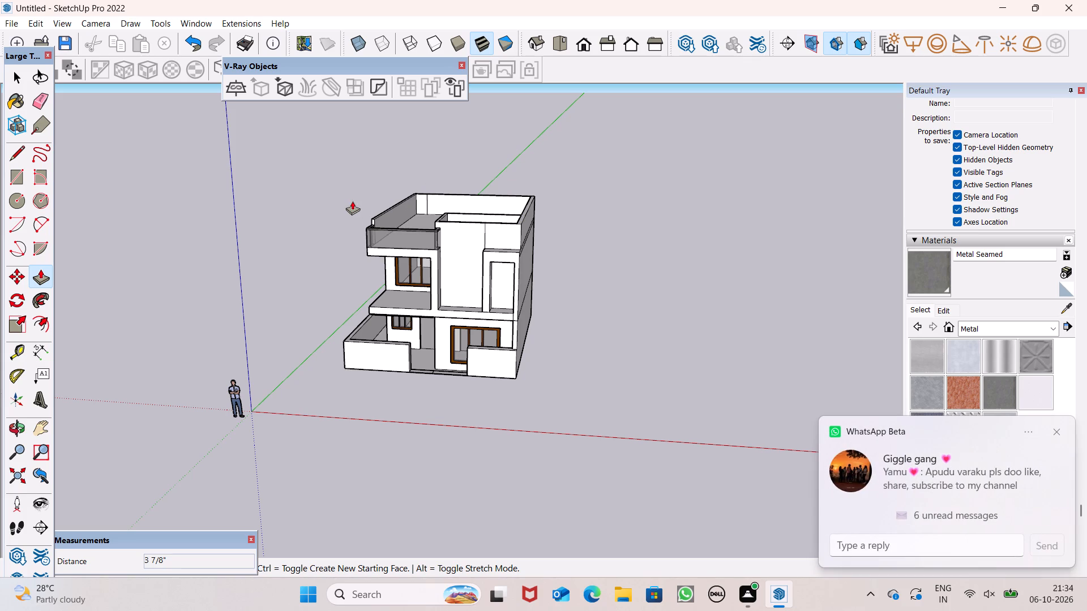
{"action": "key", "text": "space"}
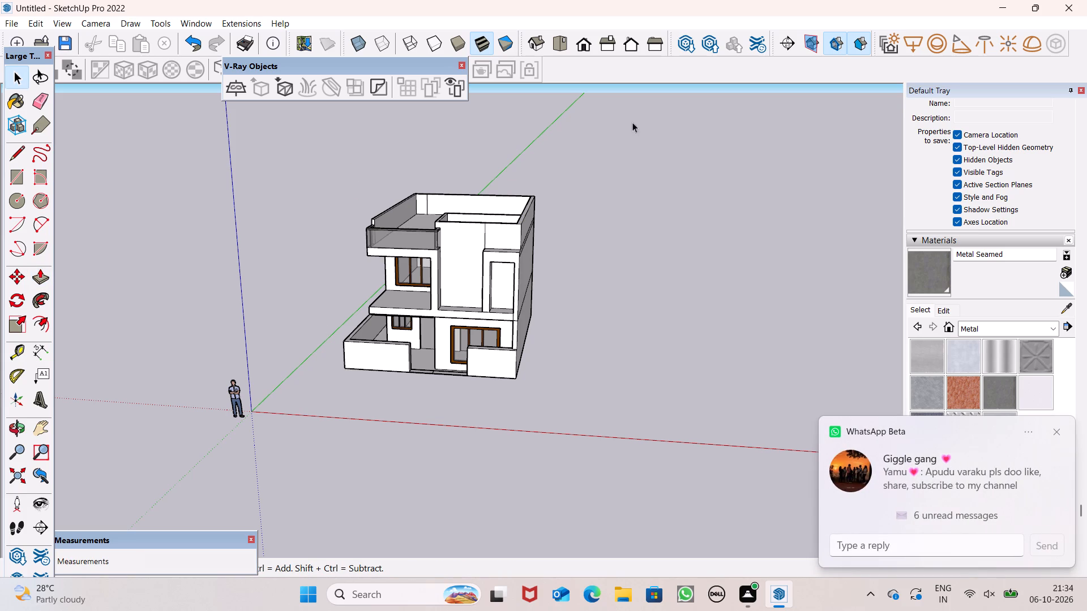
{"action": "scroll", "coordinate": [376, 283], "scroll_direction": "up", "scroll_amount": 1}
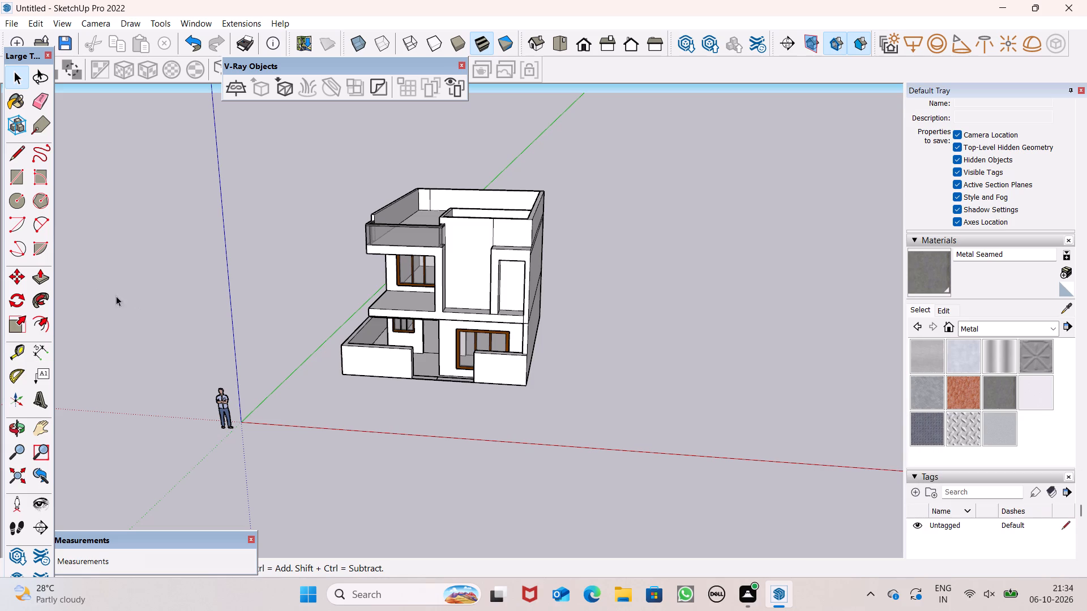
{"action": "scroll", "coordinate": [344, 281], "scroll_direction": "up", "scroll_amount": 2}
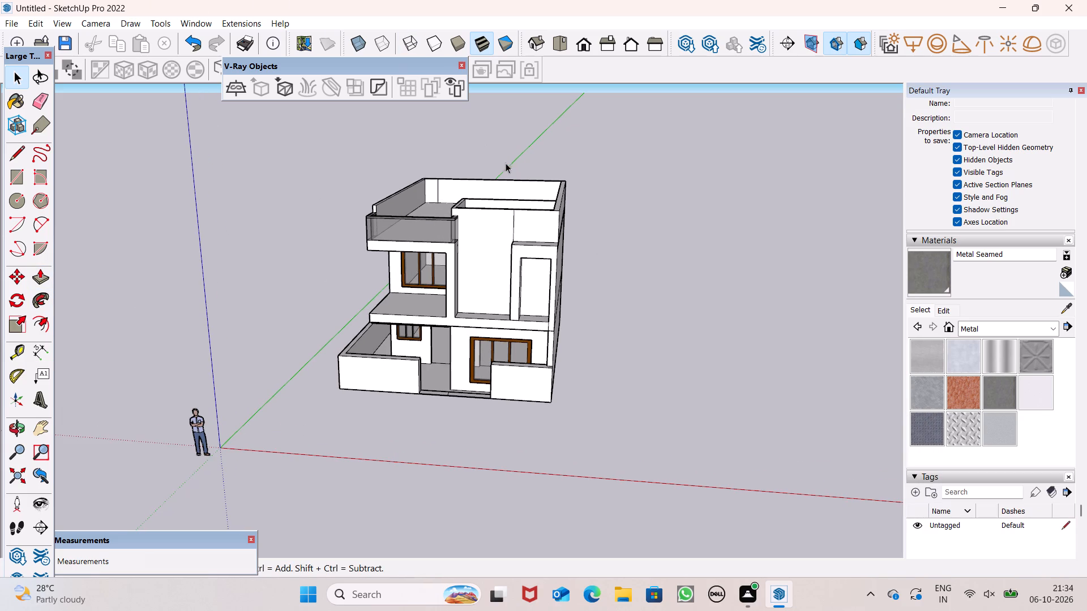
{"action": "middle_click_drag", "start_coordinate": [513, 230], "coordinate": [557, 174]}
{"action": "scroll", "coordinate": [531, 227], "scroll_direction": "up", "scroll_amount": 4}
{"action": "middle_click_drag", "start_coordinate": [536, 229], "coordinate": [545, 237]}
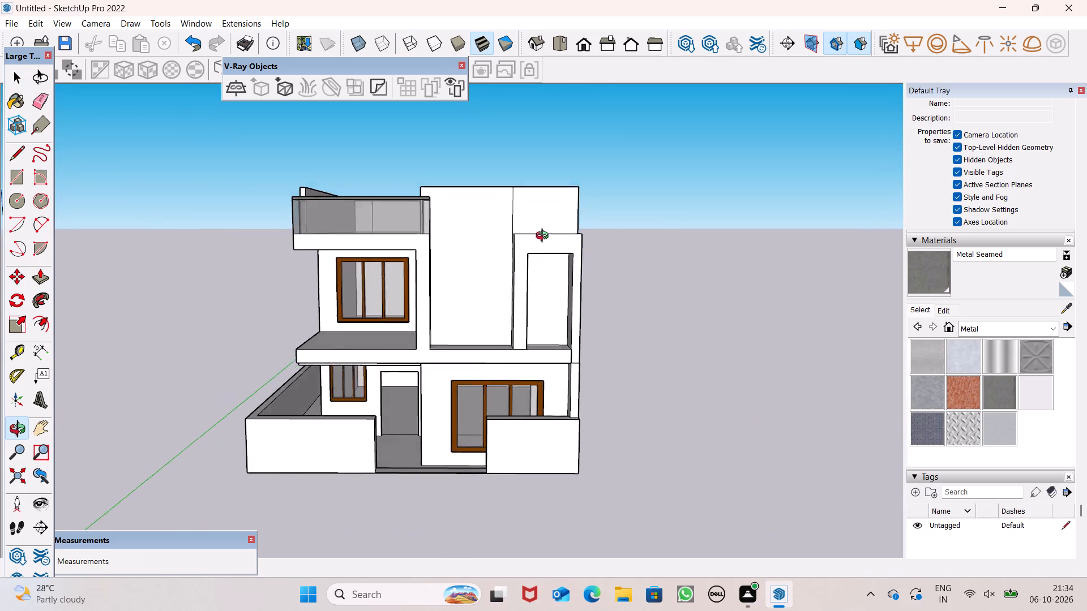
{"action": "middle_click_drag", "start_coordinate": [545, 237], "coordinate": [550, 249]}
{"action": "scroll", "coordinate": [546, 257], "scroll_direction": "up", "scroll_amount": 3}
{"action": "middle_click_drag", "start_coordinate": [551, 248], "coordinate": [513, 276]}
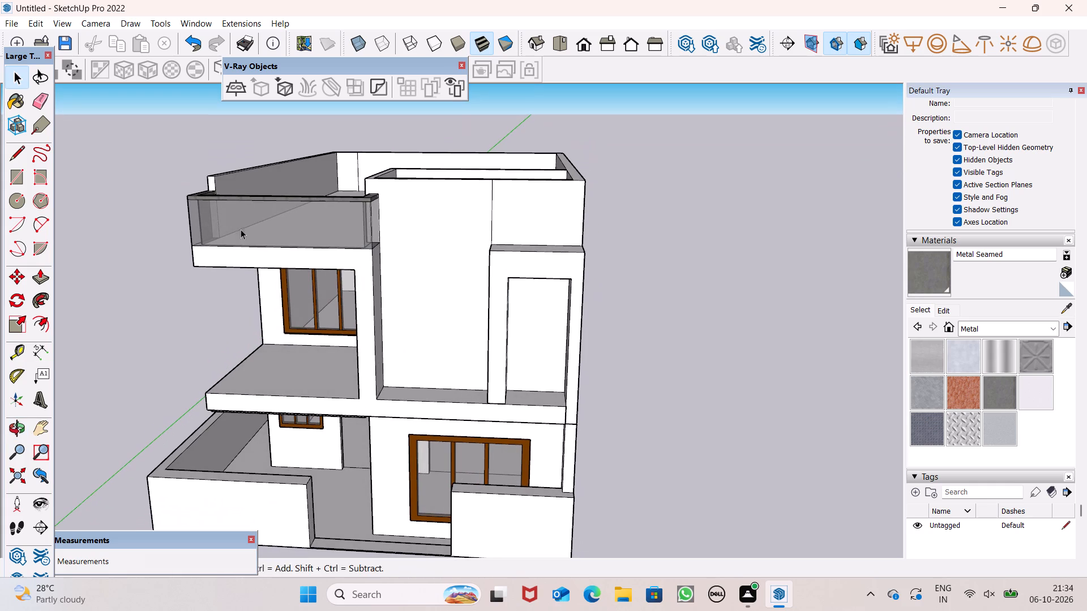
Draw a horizontal line about 7' 6" long across the tall front wall, level with the top of the projecting frame.
{"action": "left_click", "coordinate": [18, 154]}
{"action": "scroll", "coordinate": [405, 291], "scroll_direction": "up", "scroll_amount": 4}
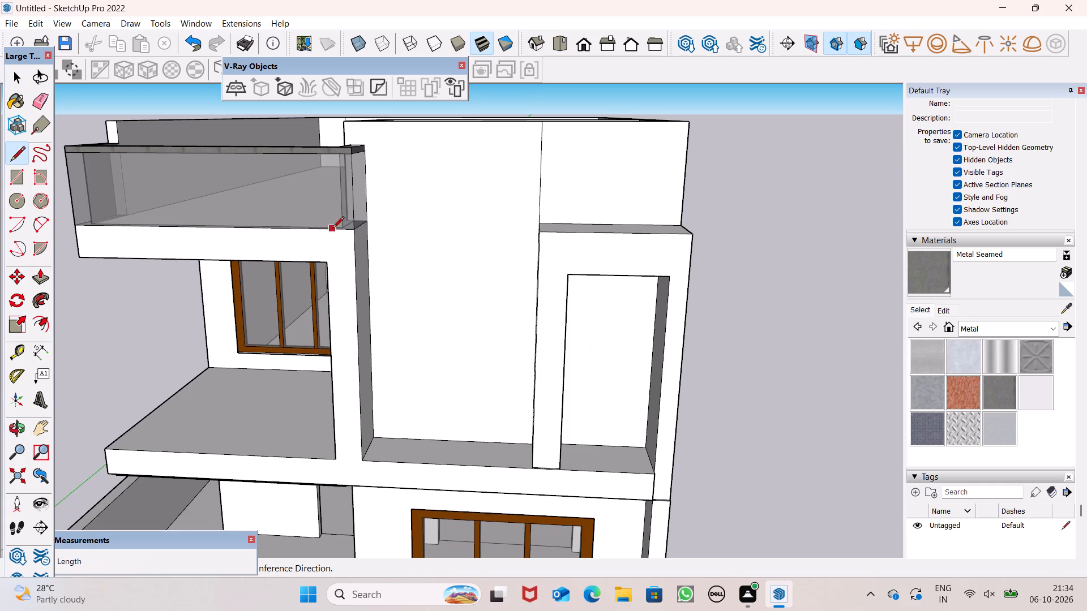
{"action": "left_click", "coordinate": [365, 225]}
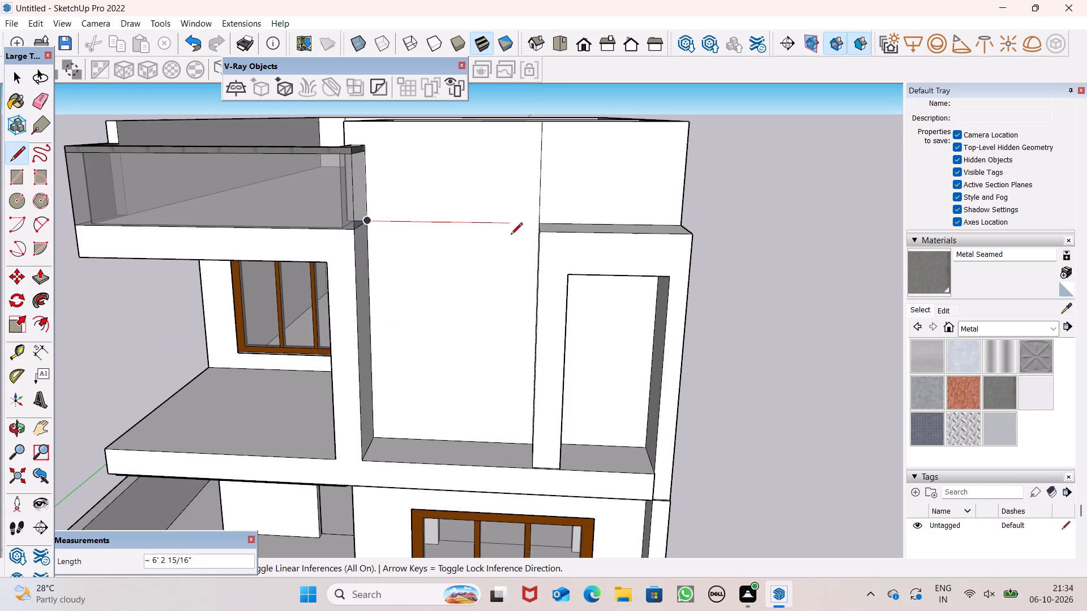
{"action": "left_click", "coordinate": [540, 226]}
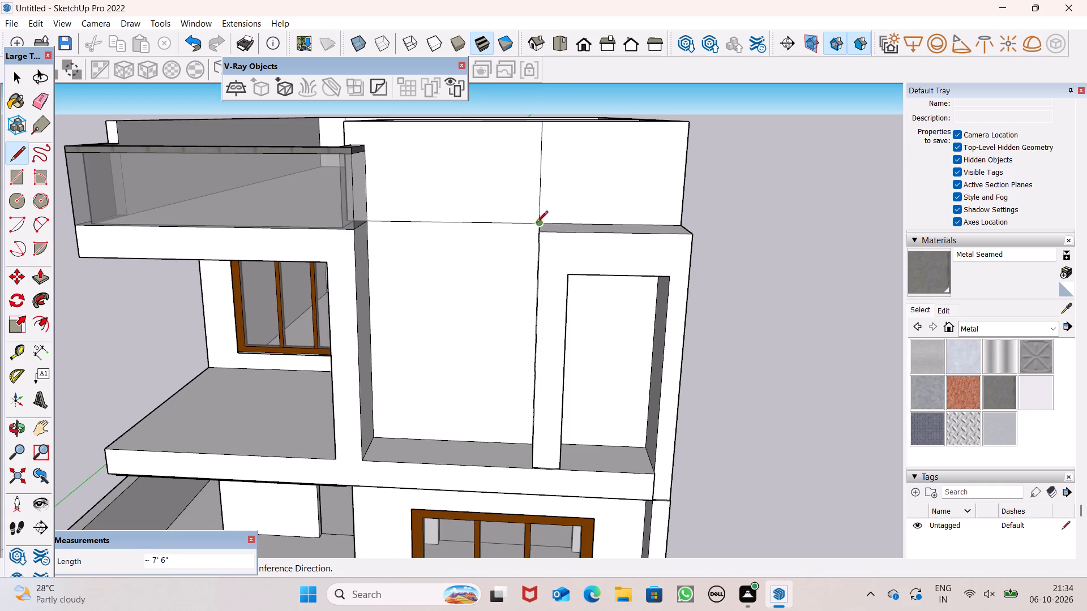
{"action": "key", "text": "space"}
Examine the divided front wall, the glass balcony railing and the roof terrace from the front and from above.
{"action": "scroll", "coordinate": [533, 213], "scroll_direction": "down", "scroll_amount": 3}
{"action": "middle_click_drag", "start_coordinate": [538, 295], "coordinate": [575, 337]}
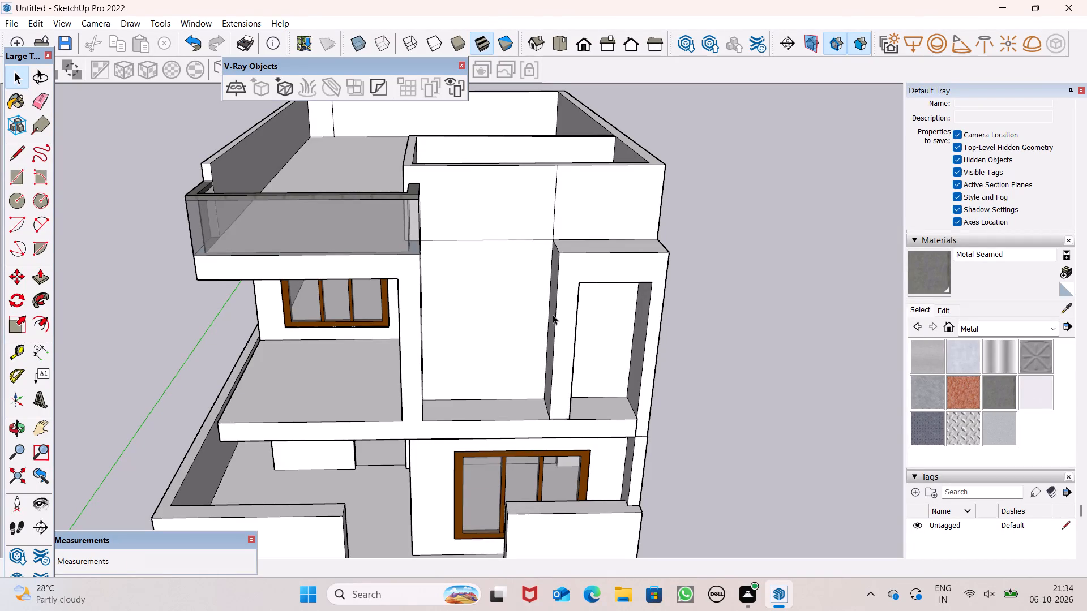
{"action": "middle_click_drag", "start_coordinate": [639, 408], "coordinate": [558, 437]}
{"action": "scroll", "coordinate": [557, 437], "scroll_direction": "up", "scroll_amount": 4}
{"action": "middle_click_drag", "start_coordinate": [558, 414], "coordinate": [585, 428]}
{"action": "scroll", "coordinate": [590, 372], "scroll_direction": "down", "scroll_amount": 4}
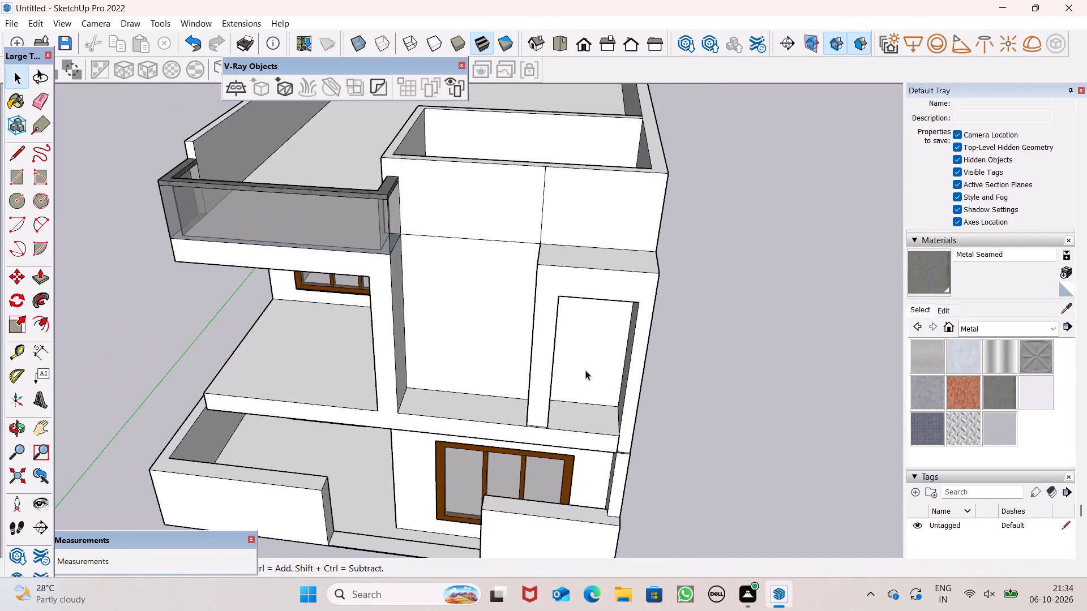
{"action": "middle_click_drag", "start_coordinate": [585, 370], "coordinate": [634, 354]}
{"action": "middle_click_drag", "start_coordinate": [241, 304], "coordinate": [228, 320]}
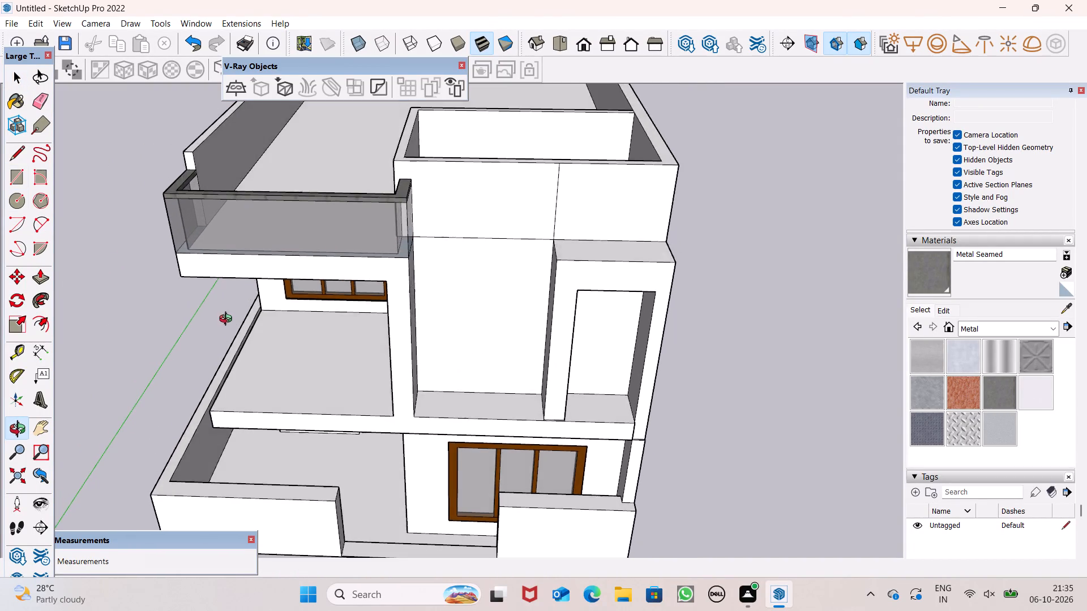
{"action": "middle_click_drag", "start_coordinate": [228, 320], "coordinate": [300, 295]}
{"action": "scroll", "coordinate": [300, 295], "scroll_direction": "up", "scroll_amount": 1}
{"action": "middle_click_drag", "start_coordinate": [356, 290], "coordinate": [367, 302]}
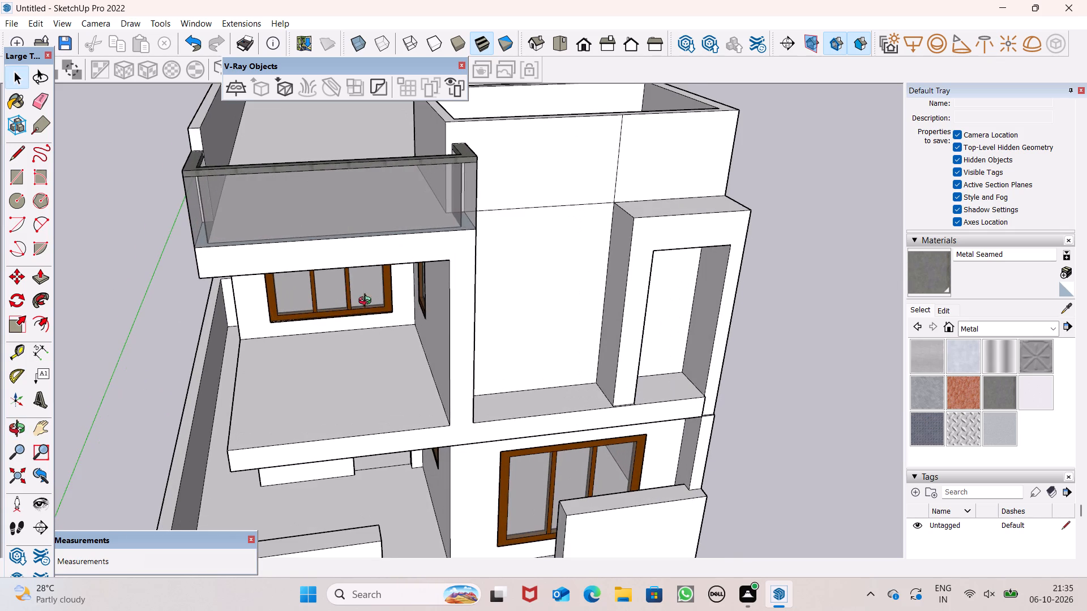
{"action": "middle_click_drag", "start_coordinate": [367, 302], "coordinate": [490, 401]}
{"action": "scroll", "coordinate": [396, 219], "scroll_direction": "up", "scroll_amount": 1}
{"action": "middle_click_drag", "start_coordinate": [470, 243], "coordinate": [587, 292]}
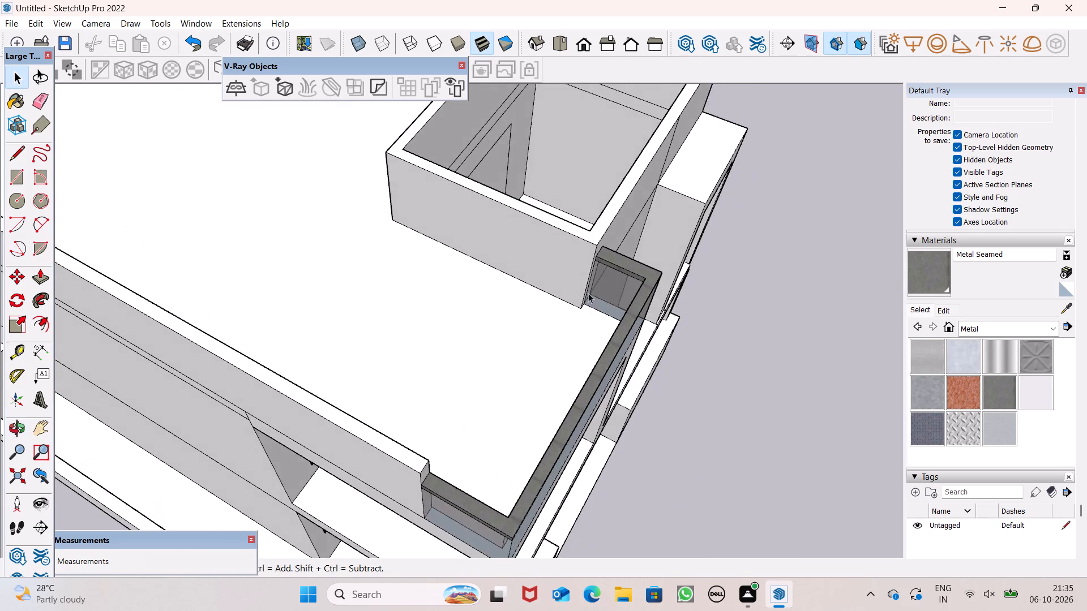
{"action": "scroll", "coordinate": [599, 300], "scroll_direction": "up", "scroll_amount": 3}
{"action": "scroll", "coordinate": [584, 268], "scroll_direction": "down", "scroll_amount": 3}
{"action": "scroll", "coordinate": [553, 222], "scroll_direction": "down", "scroll_amount": 5}
{"action": "middle_click", "coordinate": [566, 287]}
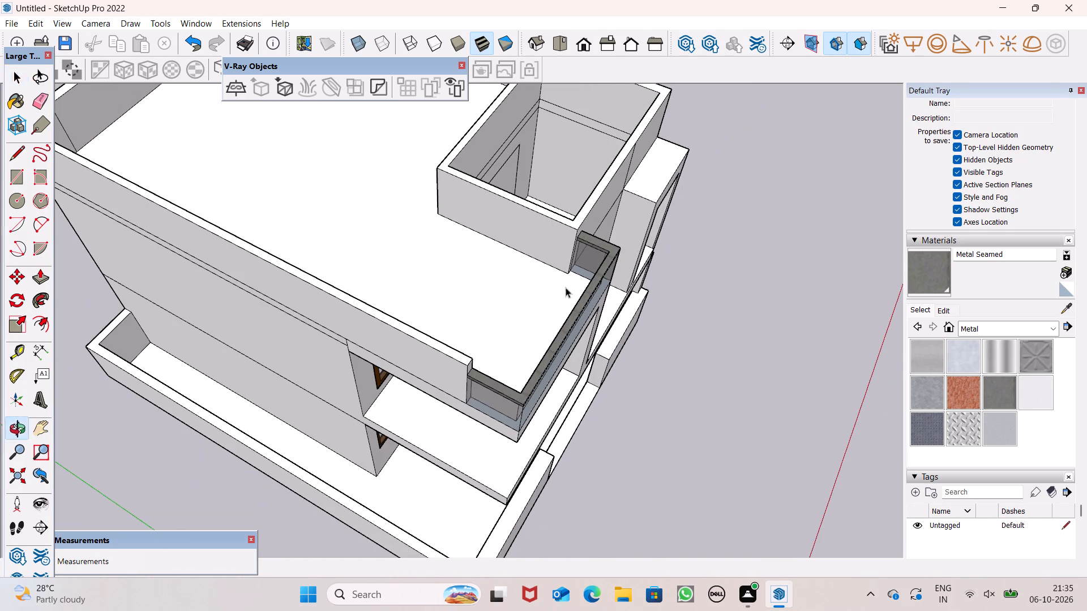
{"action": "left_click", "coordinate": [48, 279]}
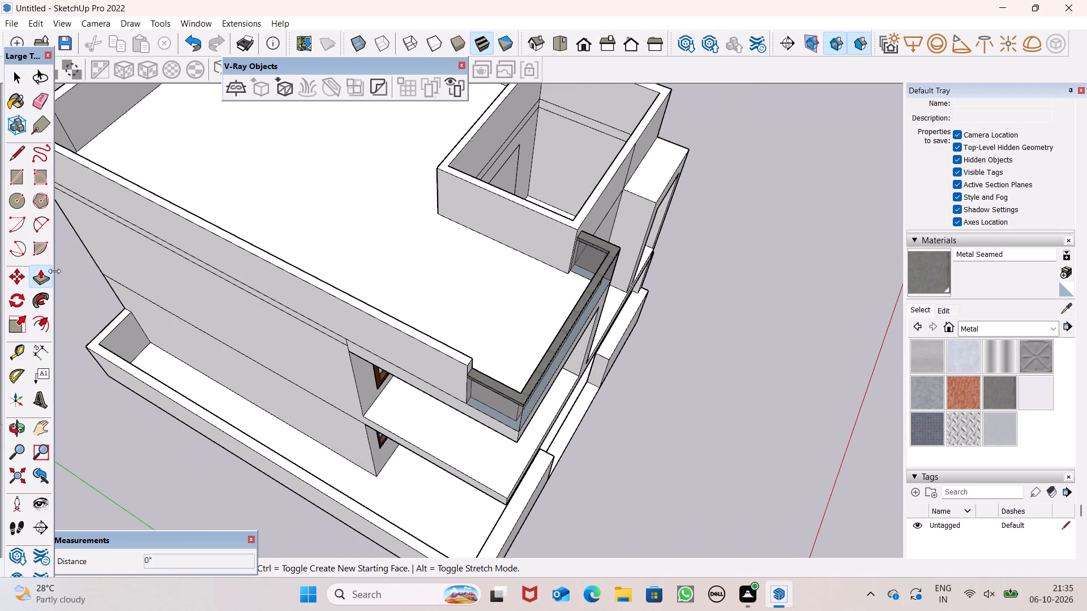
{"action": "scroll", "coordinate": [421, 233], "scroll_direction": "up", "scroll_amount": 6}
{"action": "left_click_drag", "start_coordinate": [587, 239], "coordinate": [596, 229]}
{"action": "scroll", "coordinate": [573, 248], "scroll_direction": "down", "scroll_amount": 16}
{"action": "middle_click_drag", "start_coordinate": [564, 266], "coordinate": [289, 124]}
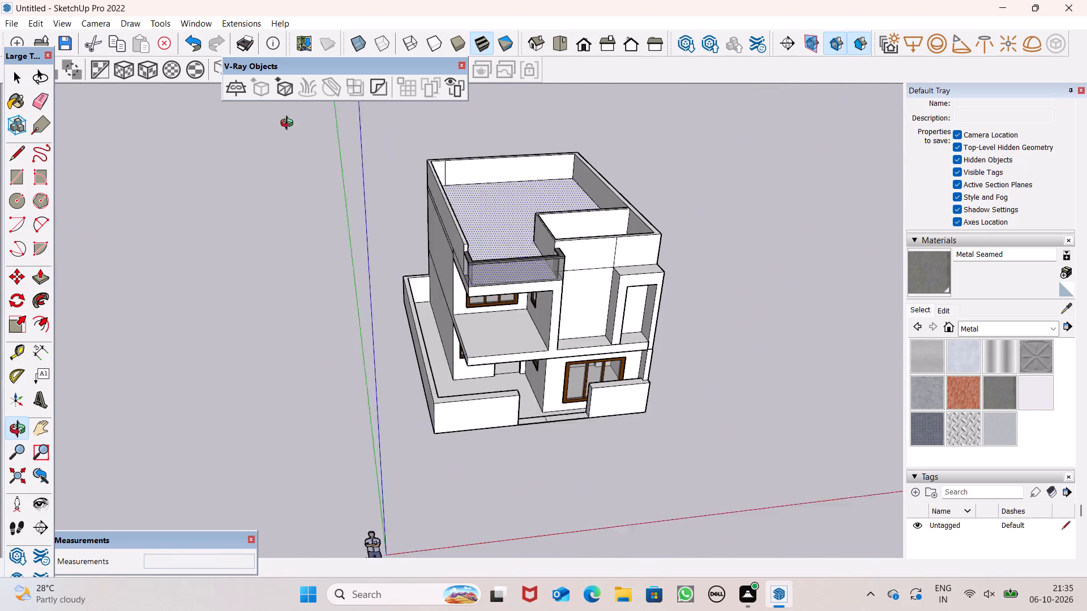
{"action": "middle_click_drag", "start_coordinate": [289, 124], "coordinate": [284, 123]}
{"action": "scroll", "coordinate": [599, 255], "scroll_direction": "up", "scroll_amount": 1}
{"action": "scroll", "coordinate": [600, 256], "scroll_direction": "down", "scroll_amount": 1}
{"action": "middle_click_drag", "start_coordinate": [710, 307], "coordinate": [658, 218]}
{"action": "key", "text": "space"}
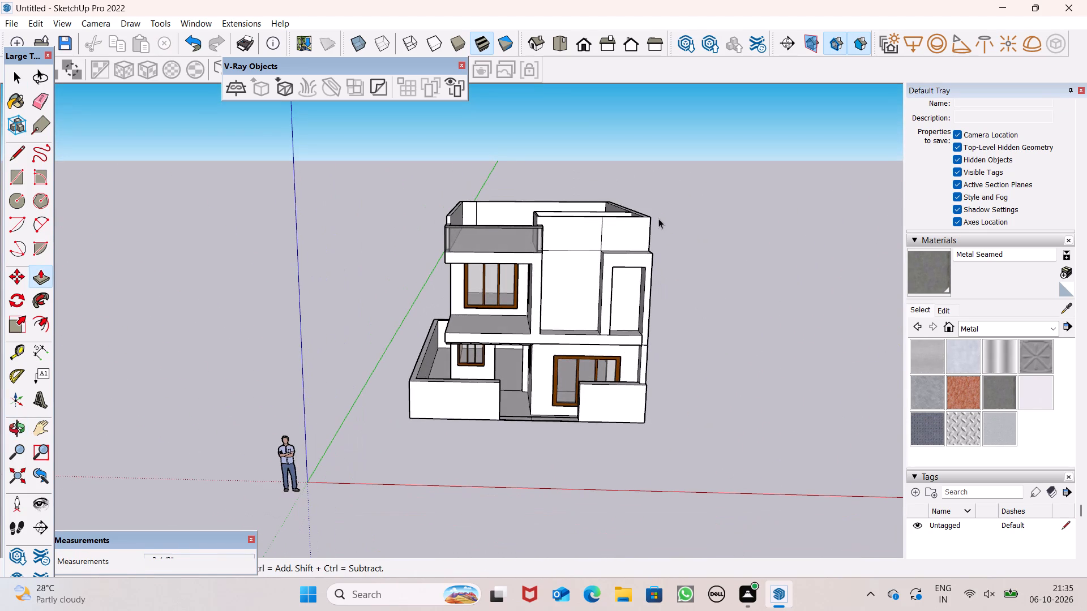
Draw a vertical strip rectangle about 5 7/16" by 10' 3 3/8" on the tall recessed wall, from the dividing line to the ledge near the balcony side.
{"action": "scroll", "coordinate": [700, 287], "scroll_direction": "up", "scroll_amount": 4}
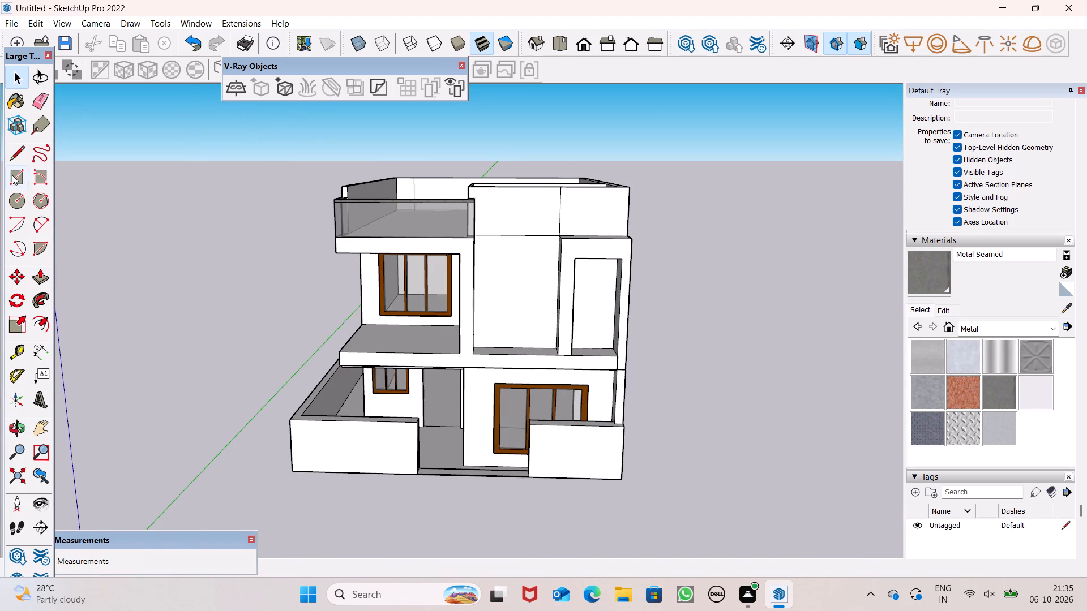
{"action": "left_click", "coordinate": [12, 176]}
{"action": "scroll", "coordinate": [513, 277], "scroll_direction": "up", "scroll_amount": 1}
{"action": "scroll", "coordinate": [514, 277], "scroll_direction": "down", "scroll_amount": 1}
{"action": "scroll", "coordinate": [515, 277], "scroll_direction": "up", "scroll_amount": 4}
{"action": "middle_click_drag", "start_coordinate": [521, 276], "coordinate": [524, 320]}
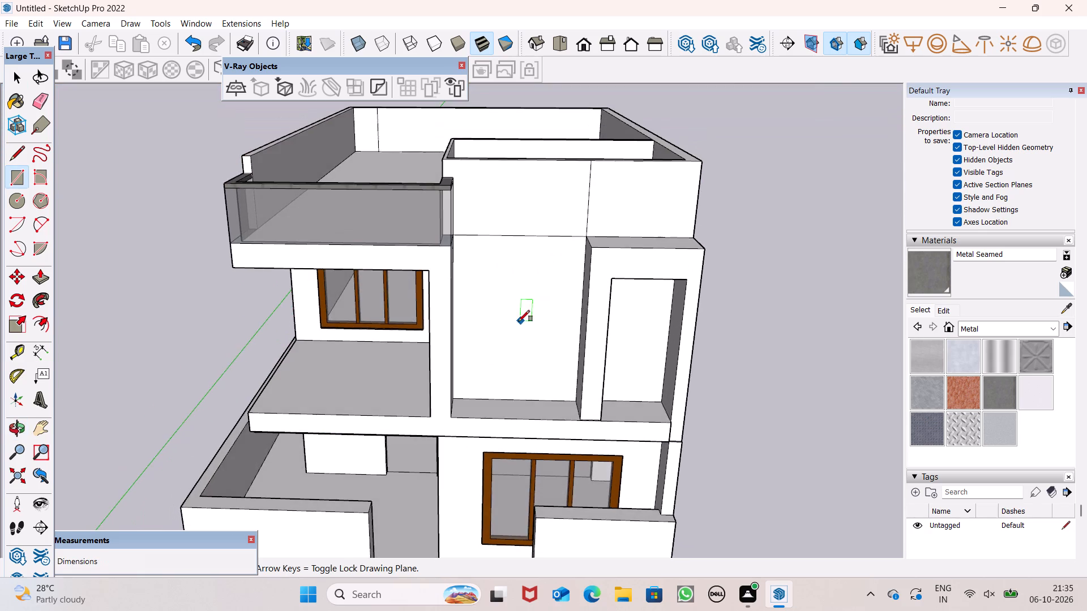
{"action": "scroll", "coordinate": [510, 299], "scroll_direction": "up", "scroll_amount": 5}
{"action": "scroll", "coordinate": [470, 241], "scroll_direction": "down", "scroll_amount": 1}
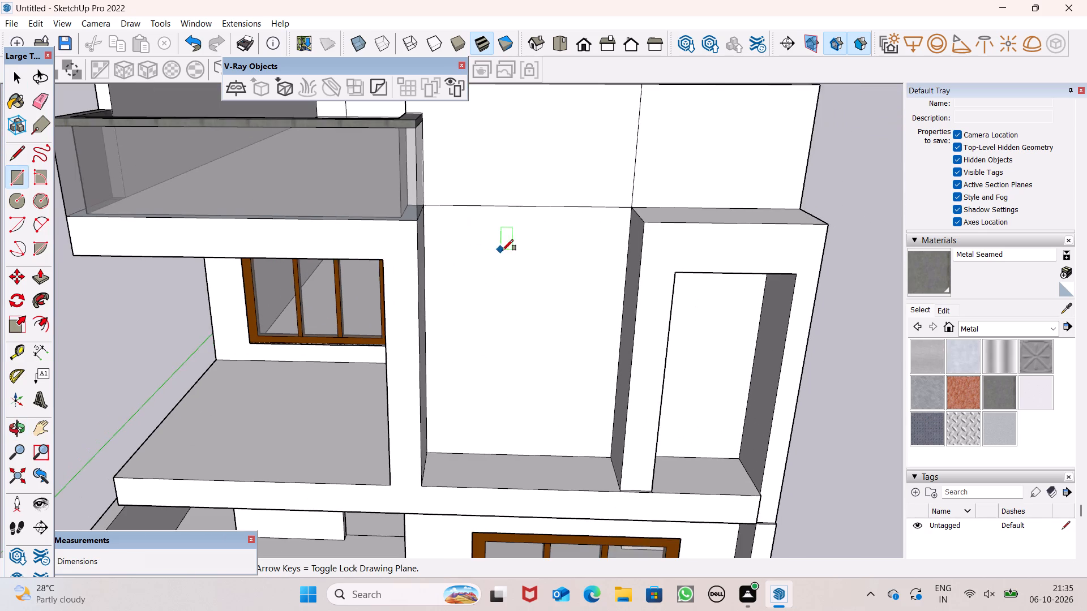
{"action": "middle_click_drag", "start_coordinate": [502, 251], "coordinate": [488, 273]}
{"action": "scroll", "coordinate": [466, 256], "scroll_direction": "up", "scroll_amount": 5}
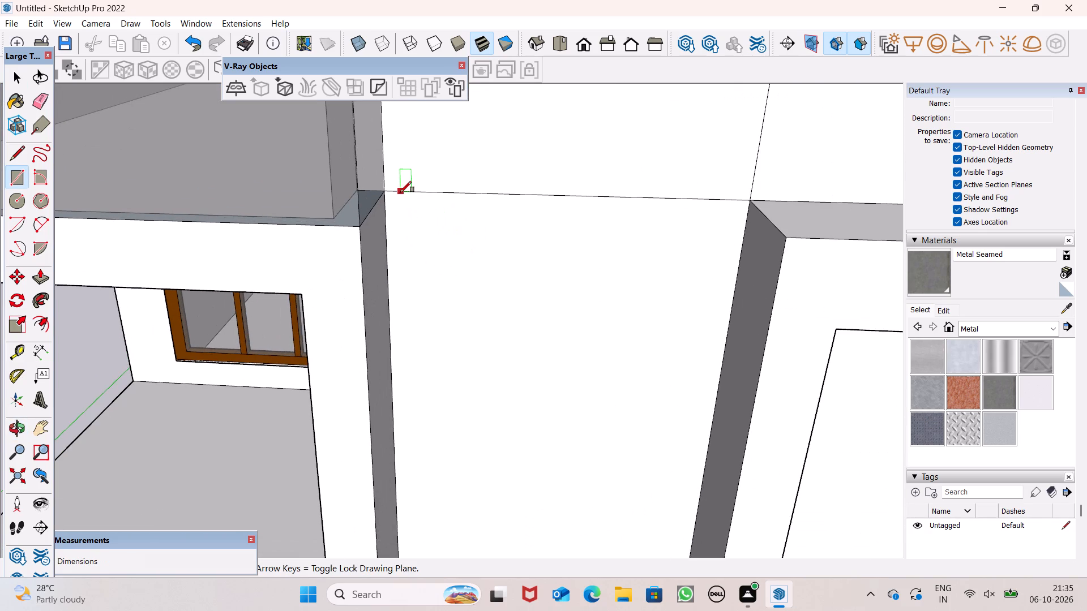
{"action": "left_click", "coordinate": [400, 191]}
{"action": "scroll", "coordinate": [440, 261], "scroll_direction": "down", "scroll_amount": 3}
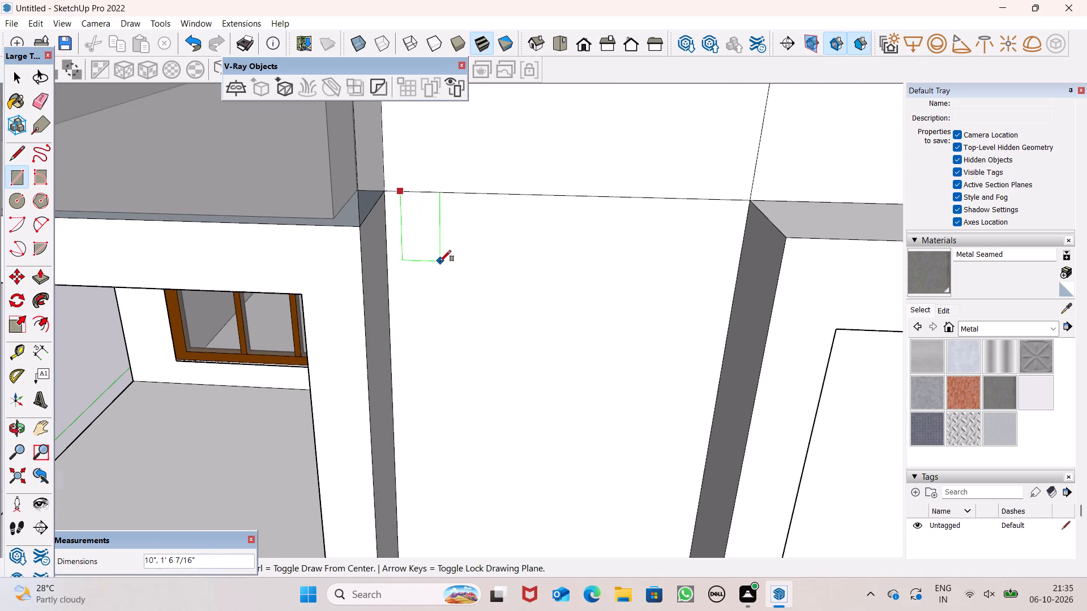
{"action": "scroll", "coordinate": [440, 261], "scroll_direction": "down", "scroll_amount": 5}
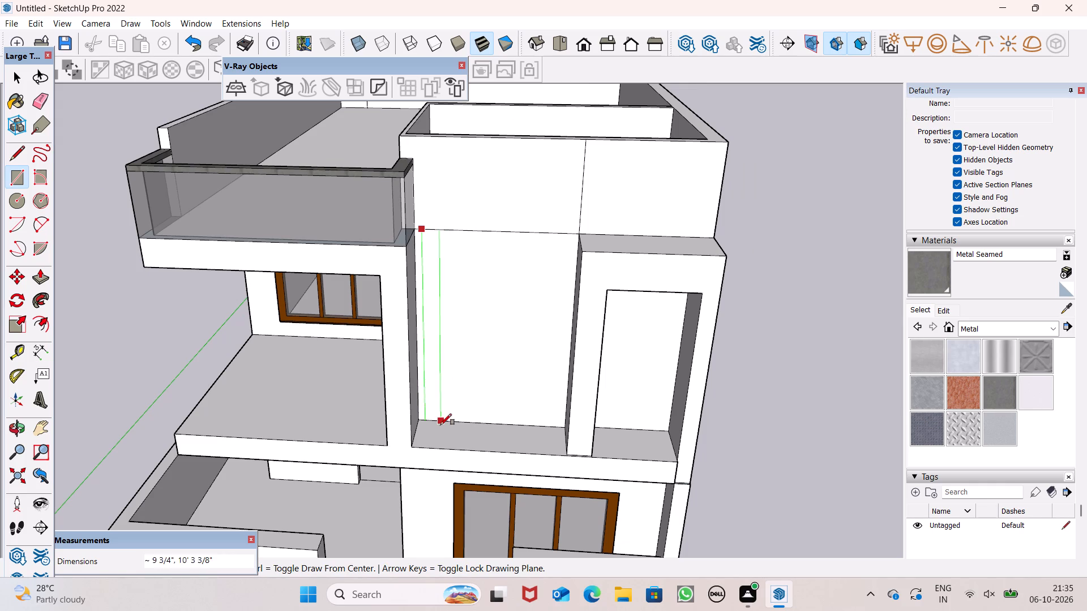
{"action": "scroll", "coordinate": [436, 421], "scroll_direction": "up", "scroll_amount": 2}
{"action": "scroll", "coordinate": [436, 421], "scroll_direction": "down", "scroll_amount": 1}
{"action": "scroll", "coordinate": [436, 421], "scroll_direction": "up", "scroll_amount": 9}
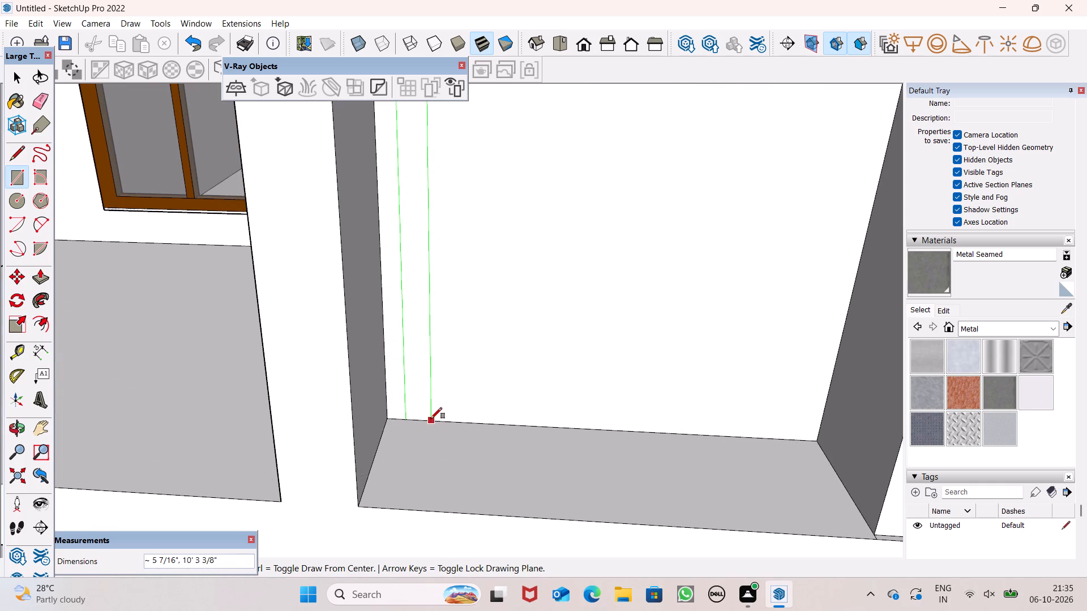
{"action": "left_click", "coordinate": [431, 419]}
{"action": "key", "text": "space"}
Select the vertical strip and place one copy beside it along the recessed wall, leaving a narrow gap.
{"action": "scroll", "coordinate": [450, 431], "scroll_direction": "down", "scroll_amount": 4}
{"action": "scroll", "coordinate": [451, 432], "scroll_direction": "up", "scroll_amount": 1}
{"action": "scroll", "coordinate": [451, 432], "scroll_direction": "down", "scroll_amount": 5}
{"action": "double_click", "coordinate": [435, 408]}
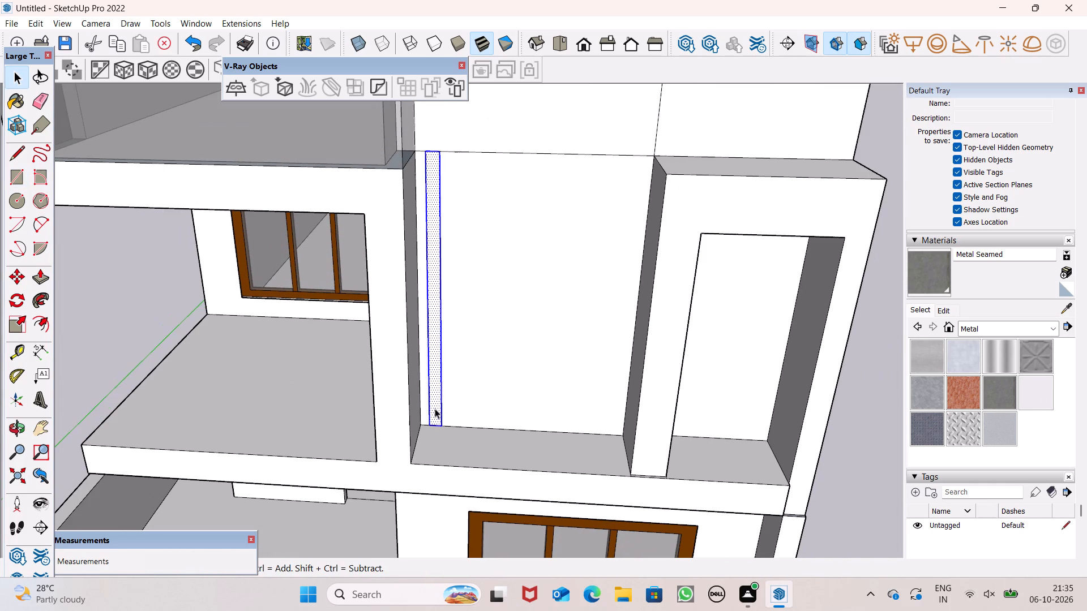
{"action": "key", "text": "m"}
{"action": "key", "text": "Return"}
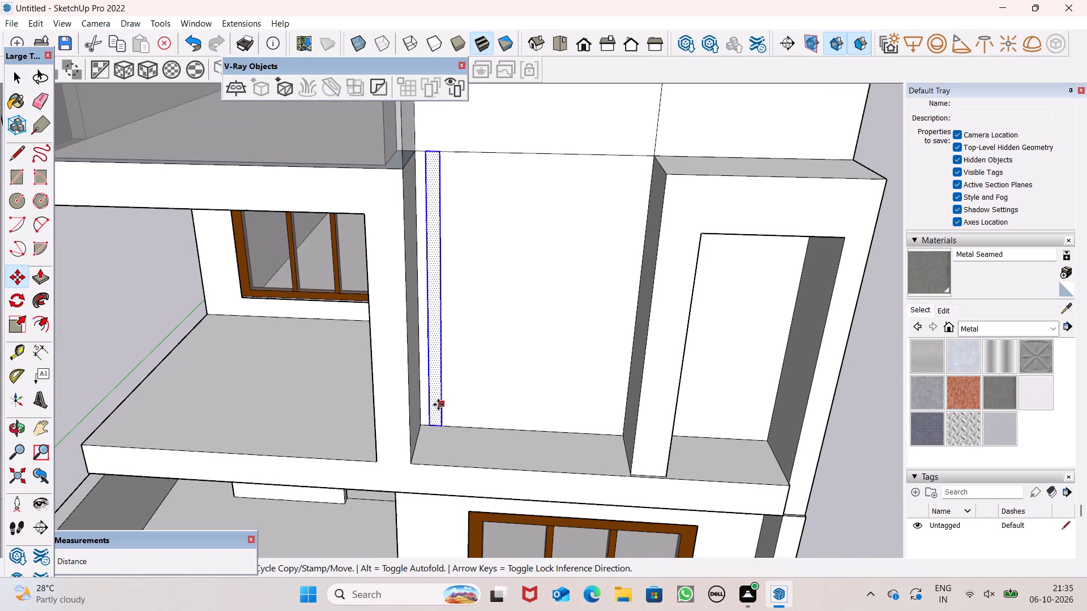
{"action": "left_click_drag", "start_coordinate": [435, 405], "coordinate": [460, 408]}
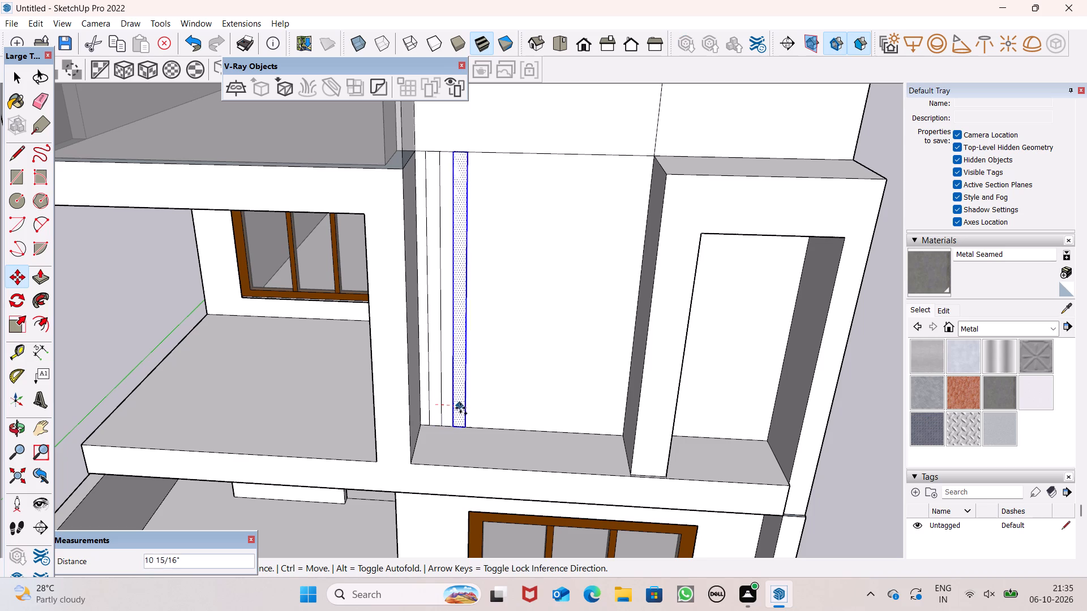
{"action": "left_click_drag", "start_coordinate": [460, 408], "coordinate": [463, 408]}
Copy the second strip 1' 7/8" further along the recessed wall and multiply it into five evenly spaced copies.
{"action": "left_click_drag", "start_coordinate": [463, 408], "coordinate": [484, 411]}
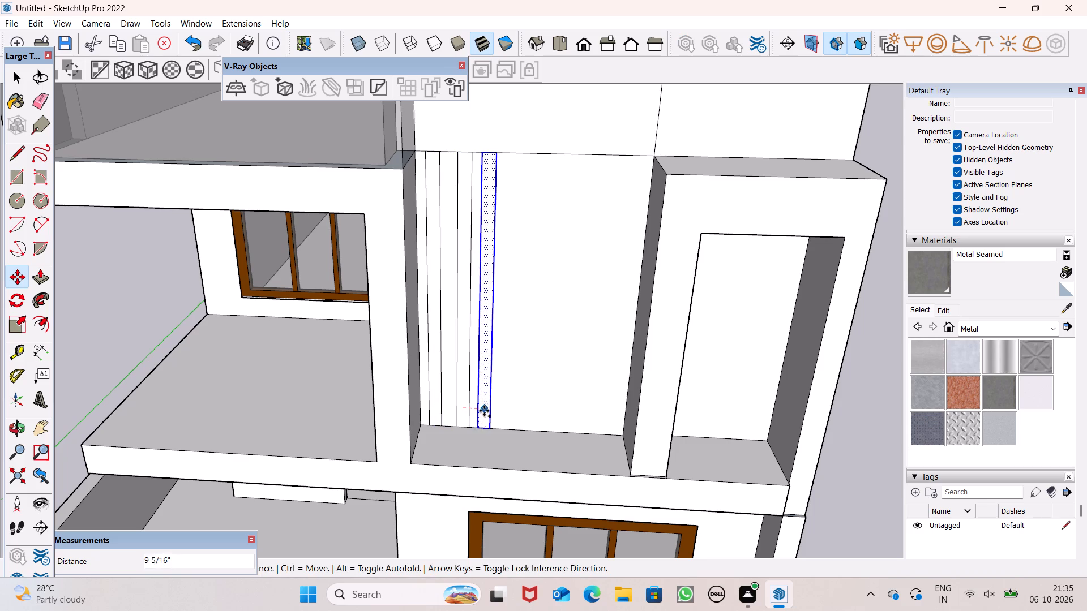
{"action": "left_click_drag", "start_coordinate": [484, 411], "coordinate": [489, 411]}
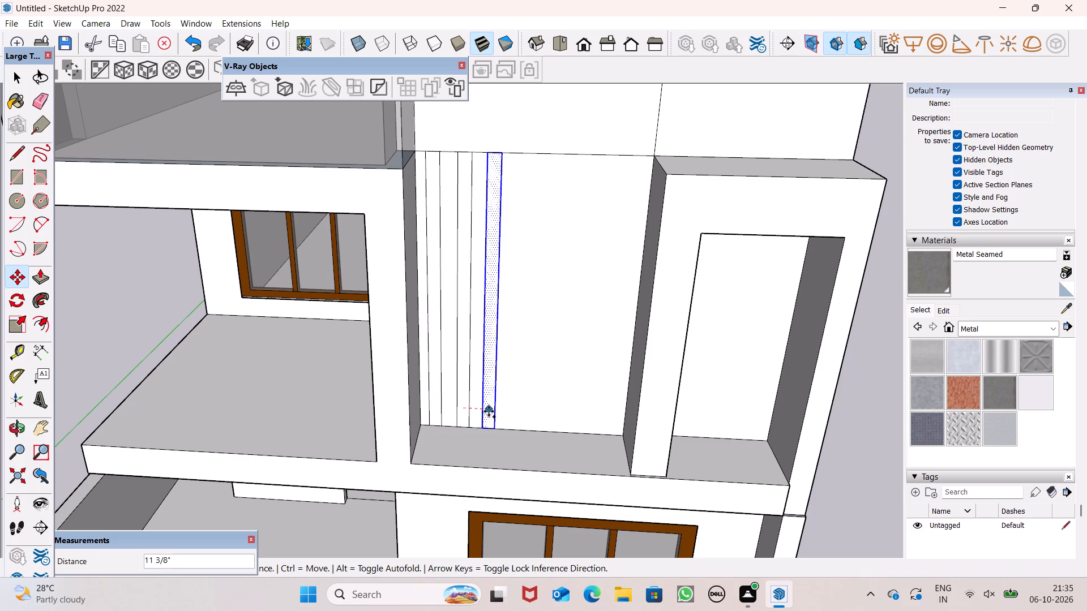
{"action": "left_click_drag", "start_coordinate": [489, 411], "coordinate": [492, 412]}
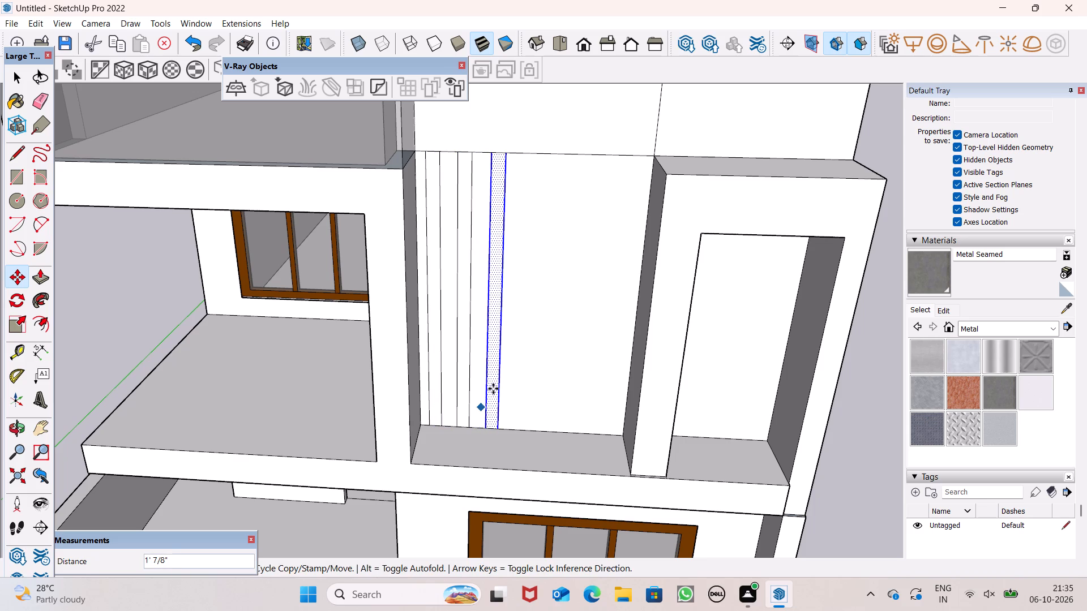
{"action": "key", "text": "shift+asterisk"}
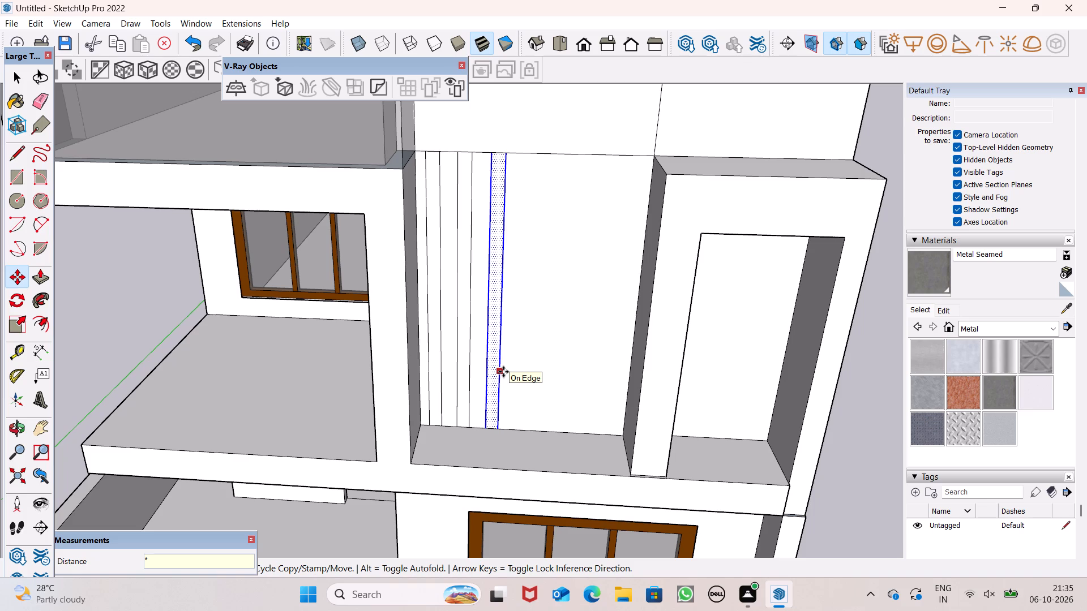
{"action": "key", "text": "5"}
{"action": "key", "text": "Return"}
{"action": "key", "text": "space"}
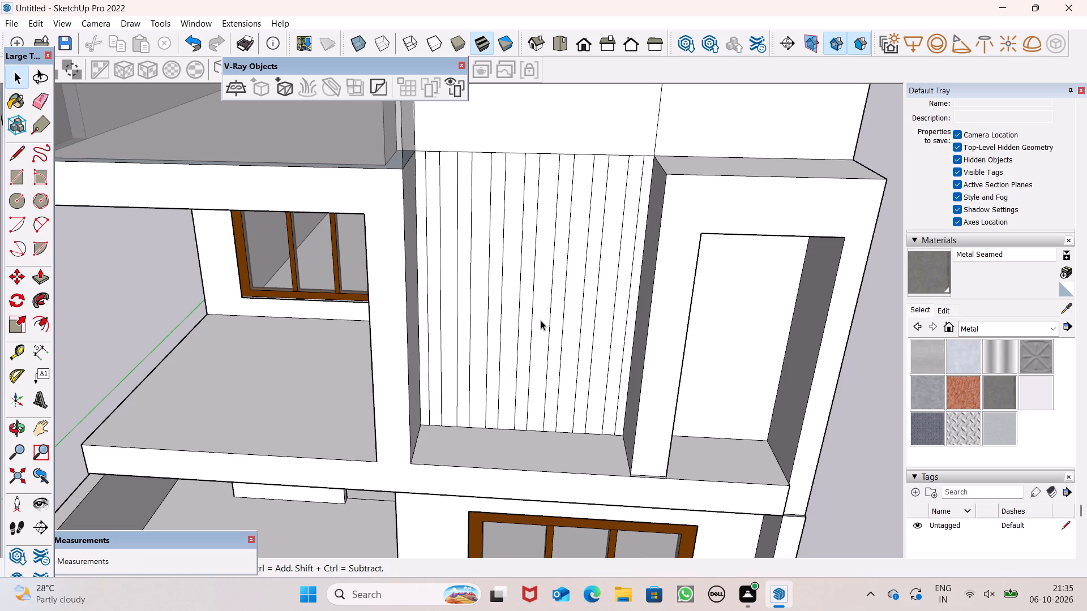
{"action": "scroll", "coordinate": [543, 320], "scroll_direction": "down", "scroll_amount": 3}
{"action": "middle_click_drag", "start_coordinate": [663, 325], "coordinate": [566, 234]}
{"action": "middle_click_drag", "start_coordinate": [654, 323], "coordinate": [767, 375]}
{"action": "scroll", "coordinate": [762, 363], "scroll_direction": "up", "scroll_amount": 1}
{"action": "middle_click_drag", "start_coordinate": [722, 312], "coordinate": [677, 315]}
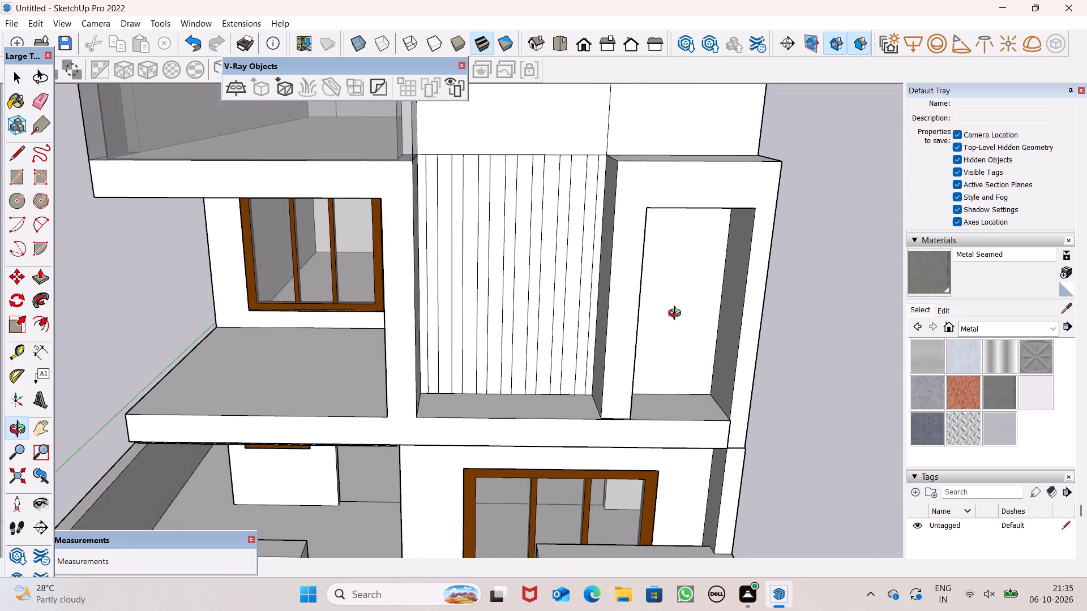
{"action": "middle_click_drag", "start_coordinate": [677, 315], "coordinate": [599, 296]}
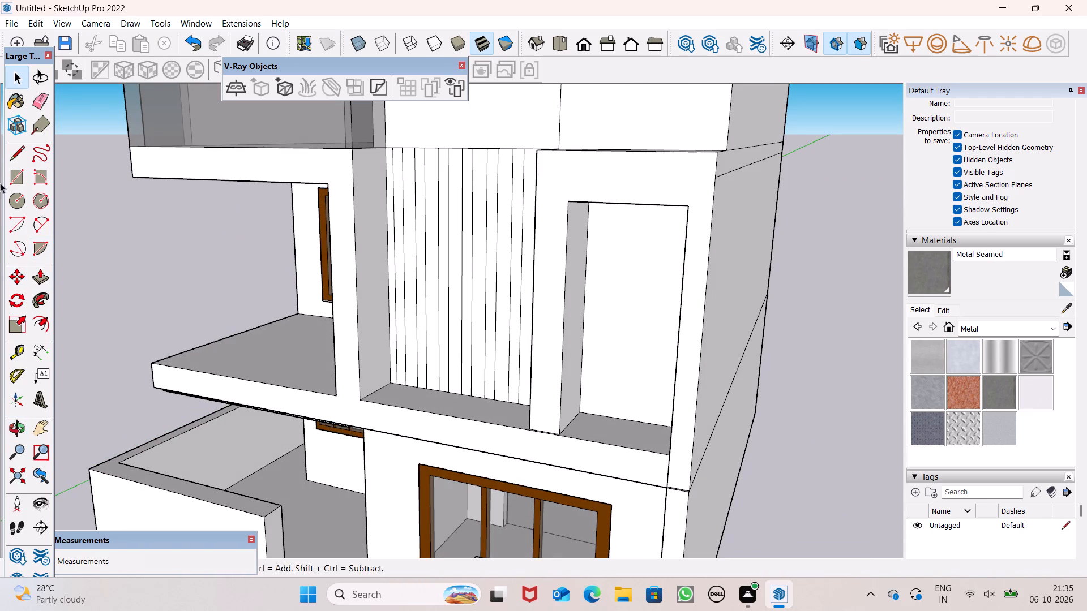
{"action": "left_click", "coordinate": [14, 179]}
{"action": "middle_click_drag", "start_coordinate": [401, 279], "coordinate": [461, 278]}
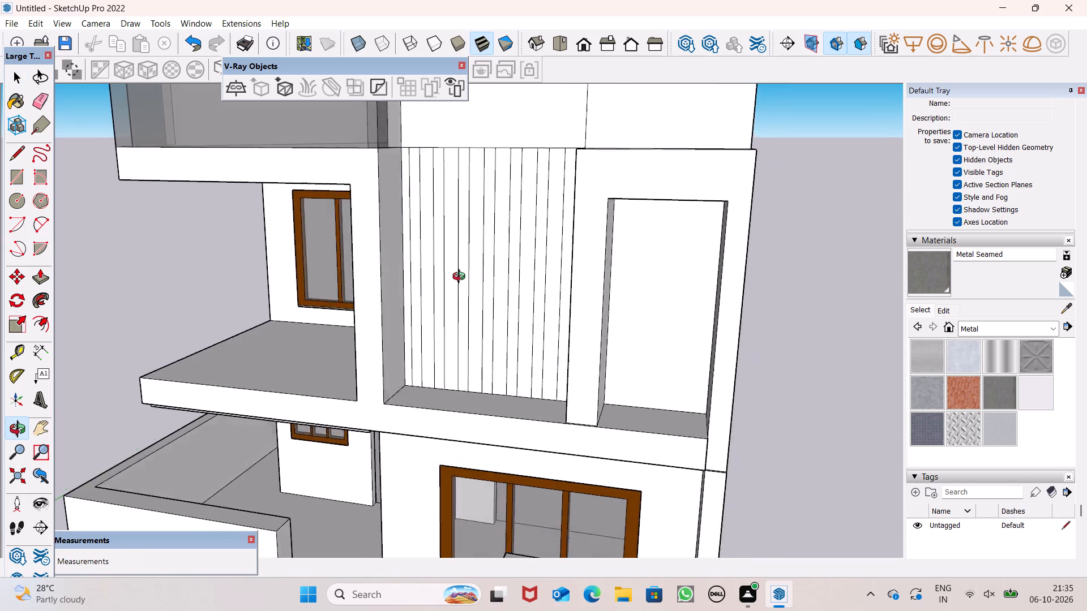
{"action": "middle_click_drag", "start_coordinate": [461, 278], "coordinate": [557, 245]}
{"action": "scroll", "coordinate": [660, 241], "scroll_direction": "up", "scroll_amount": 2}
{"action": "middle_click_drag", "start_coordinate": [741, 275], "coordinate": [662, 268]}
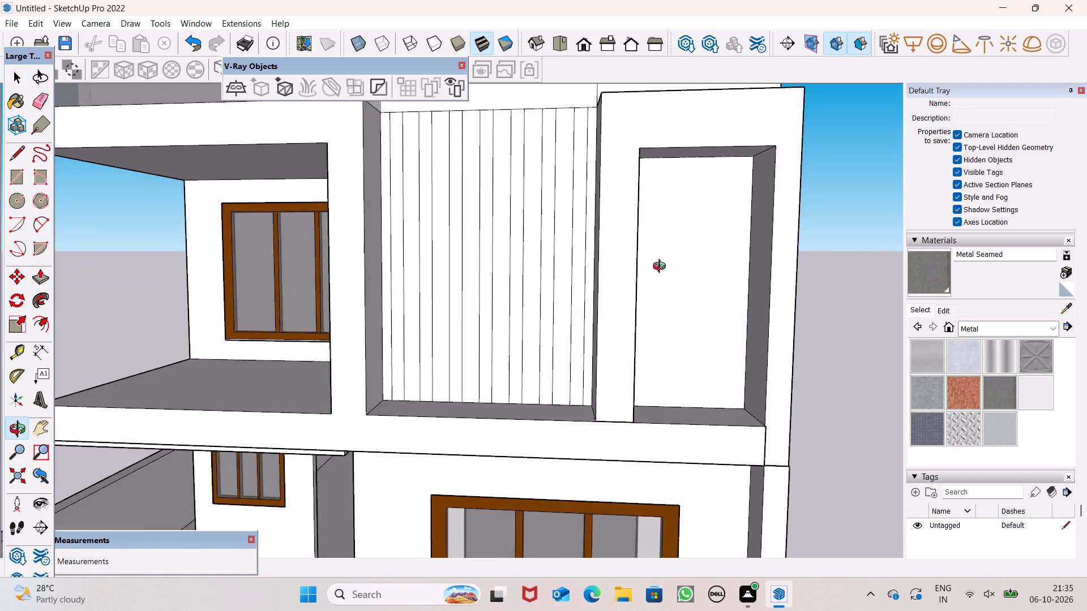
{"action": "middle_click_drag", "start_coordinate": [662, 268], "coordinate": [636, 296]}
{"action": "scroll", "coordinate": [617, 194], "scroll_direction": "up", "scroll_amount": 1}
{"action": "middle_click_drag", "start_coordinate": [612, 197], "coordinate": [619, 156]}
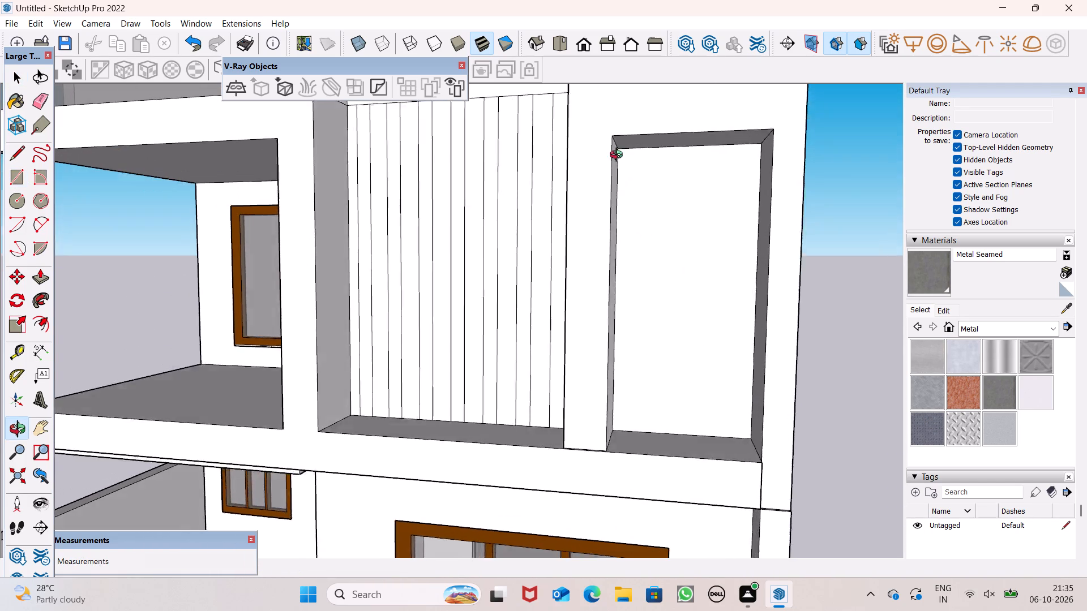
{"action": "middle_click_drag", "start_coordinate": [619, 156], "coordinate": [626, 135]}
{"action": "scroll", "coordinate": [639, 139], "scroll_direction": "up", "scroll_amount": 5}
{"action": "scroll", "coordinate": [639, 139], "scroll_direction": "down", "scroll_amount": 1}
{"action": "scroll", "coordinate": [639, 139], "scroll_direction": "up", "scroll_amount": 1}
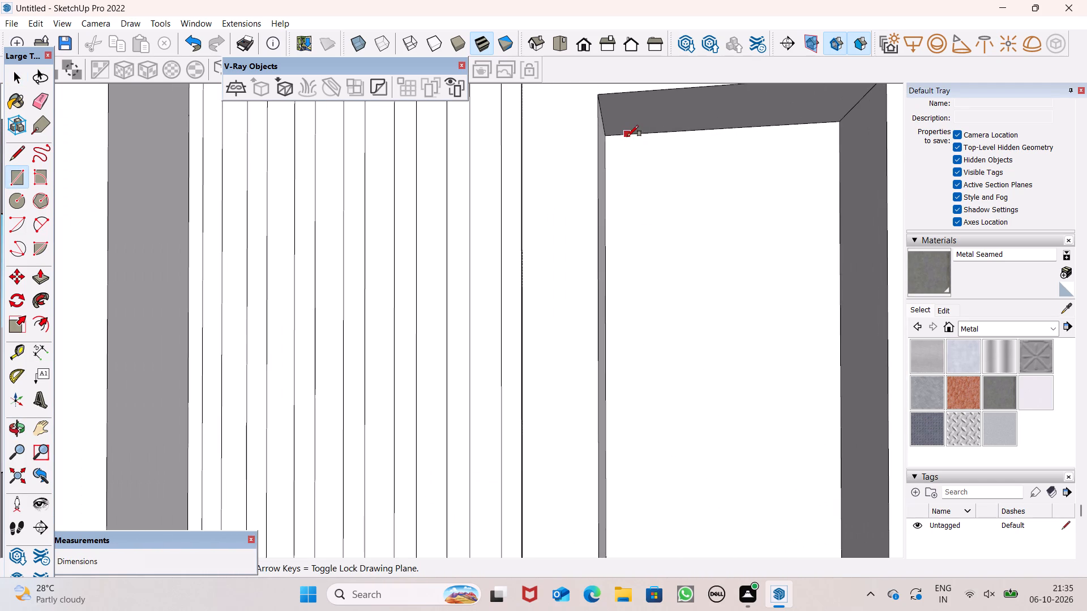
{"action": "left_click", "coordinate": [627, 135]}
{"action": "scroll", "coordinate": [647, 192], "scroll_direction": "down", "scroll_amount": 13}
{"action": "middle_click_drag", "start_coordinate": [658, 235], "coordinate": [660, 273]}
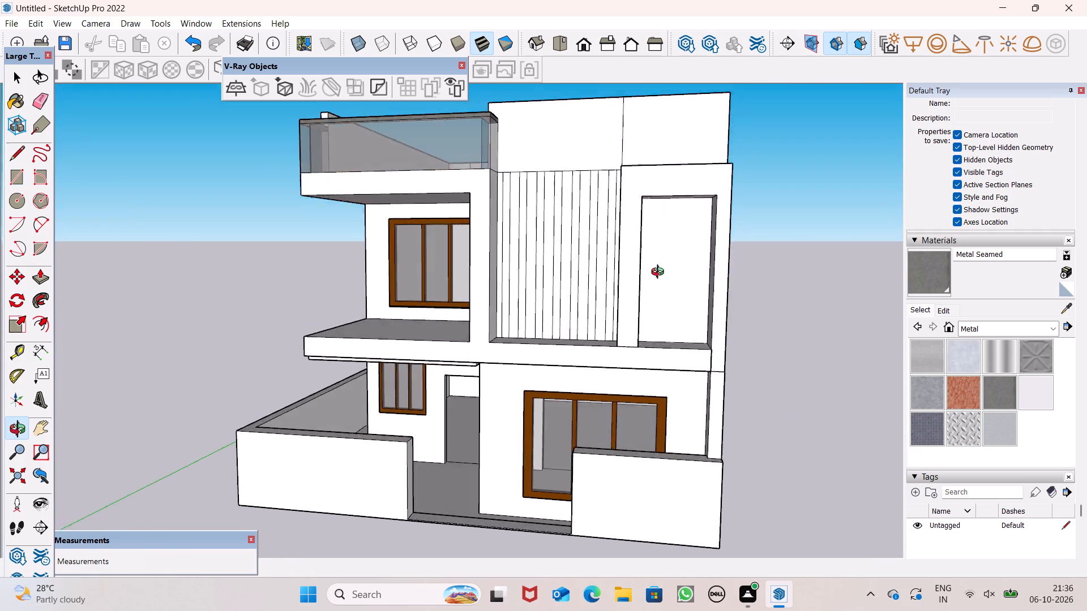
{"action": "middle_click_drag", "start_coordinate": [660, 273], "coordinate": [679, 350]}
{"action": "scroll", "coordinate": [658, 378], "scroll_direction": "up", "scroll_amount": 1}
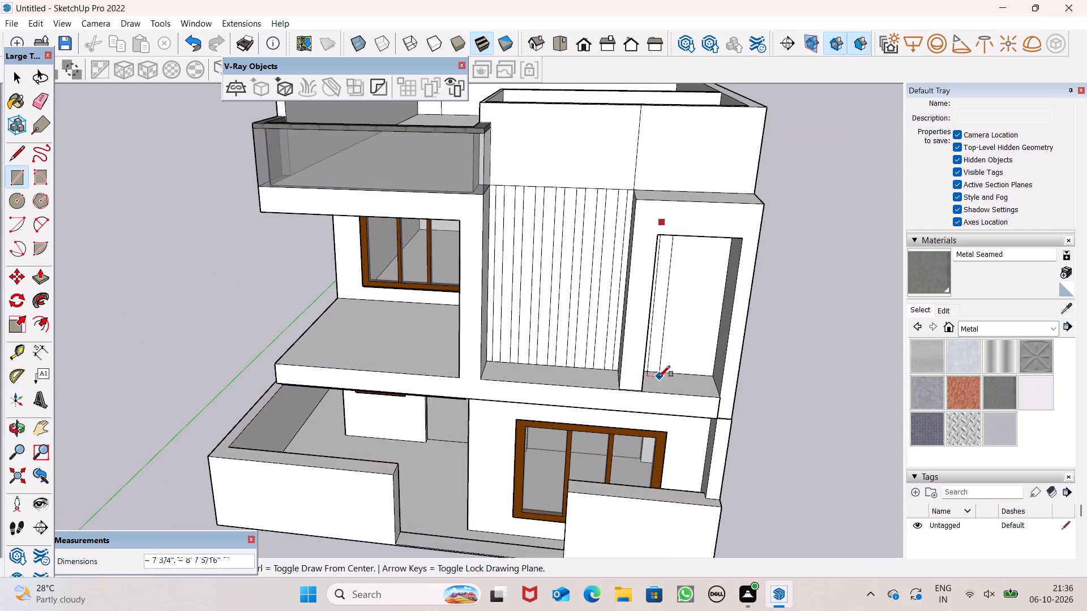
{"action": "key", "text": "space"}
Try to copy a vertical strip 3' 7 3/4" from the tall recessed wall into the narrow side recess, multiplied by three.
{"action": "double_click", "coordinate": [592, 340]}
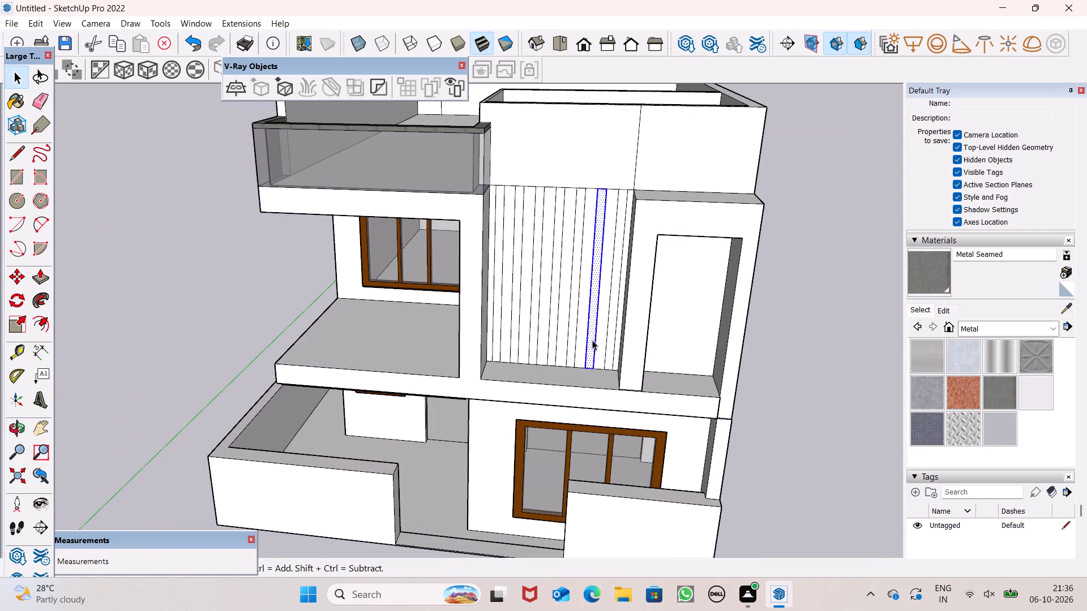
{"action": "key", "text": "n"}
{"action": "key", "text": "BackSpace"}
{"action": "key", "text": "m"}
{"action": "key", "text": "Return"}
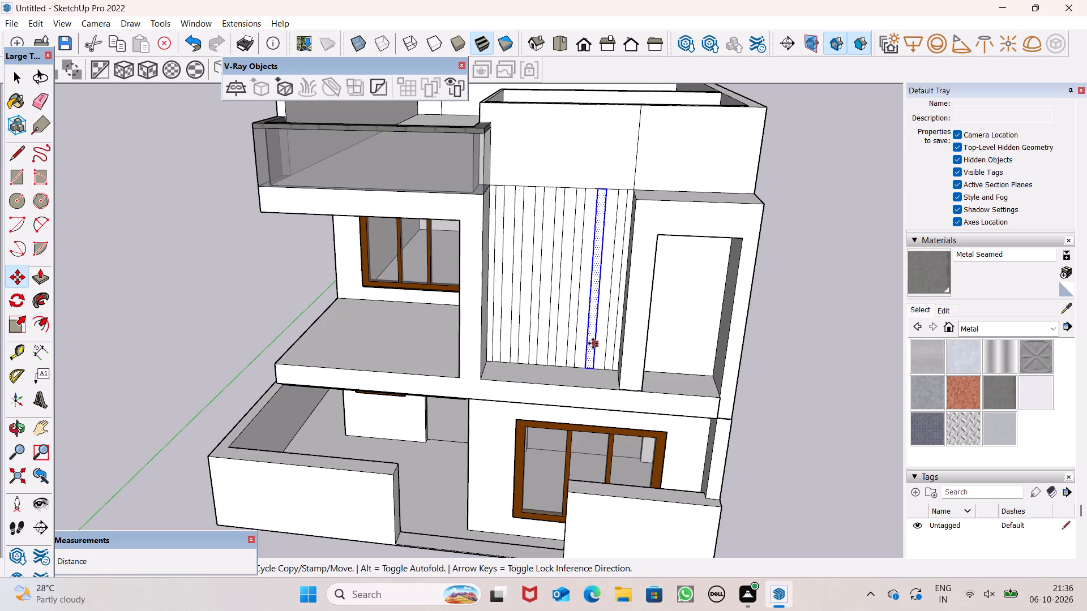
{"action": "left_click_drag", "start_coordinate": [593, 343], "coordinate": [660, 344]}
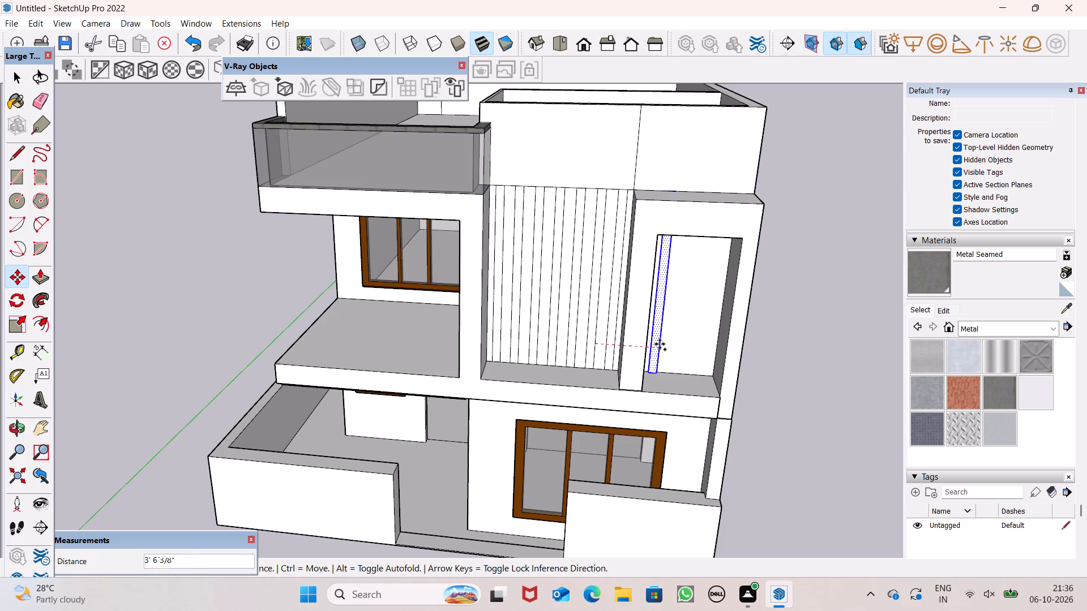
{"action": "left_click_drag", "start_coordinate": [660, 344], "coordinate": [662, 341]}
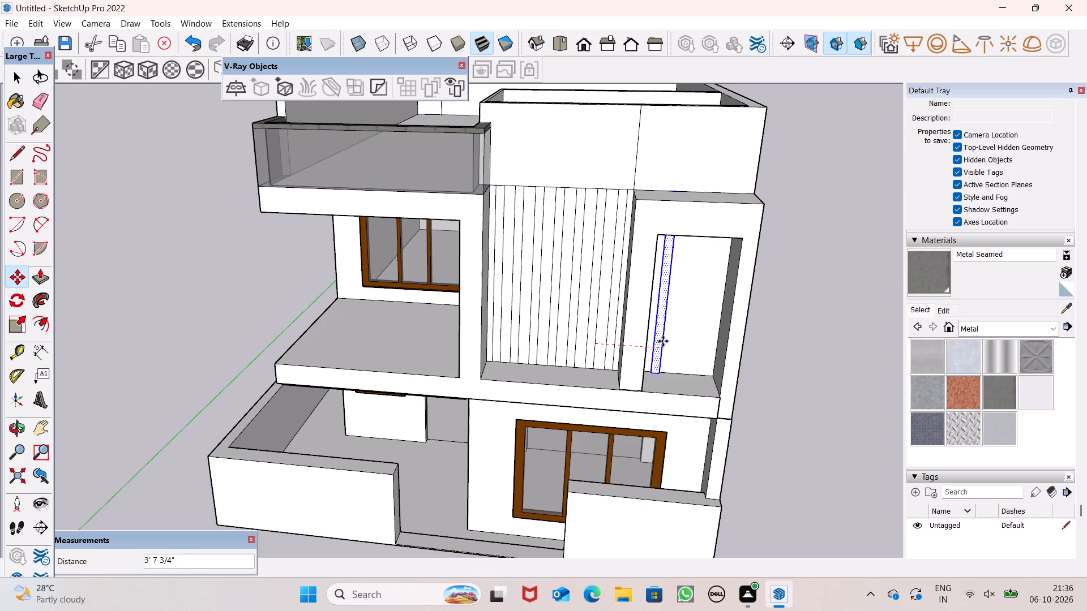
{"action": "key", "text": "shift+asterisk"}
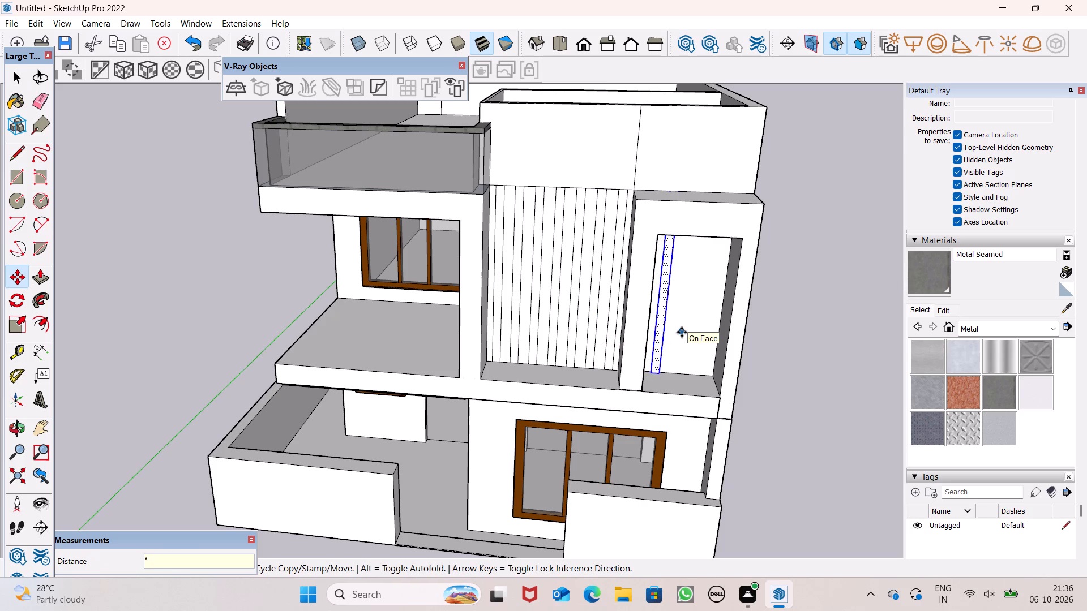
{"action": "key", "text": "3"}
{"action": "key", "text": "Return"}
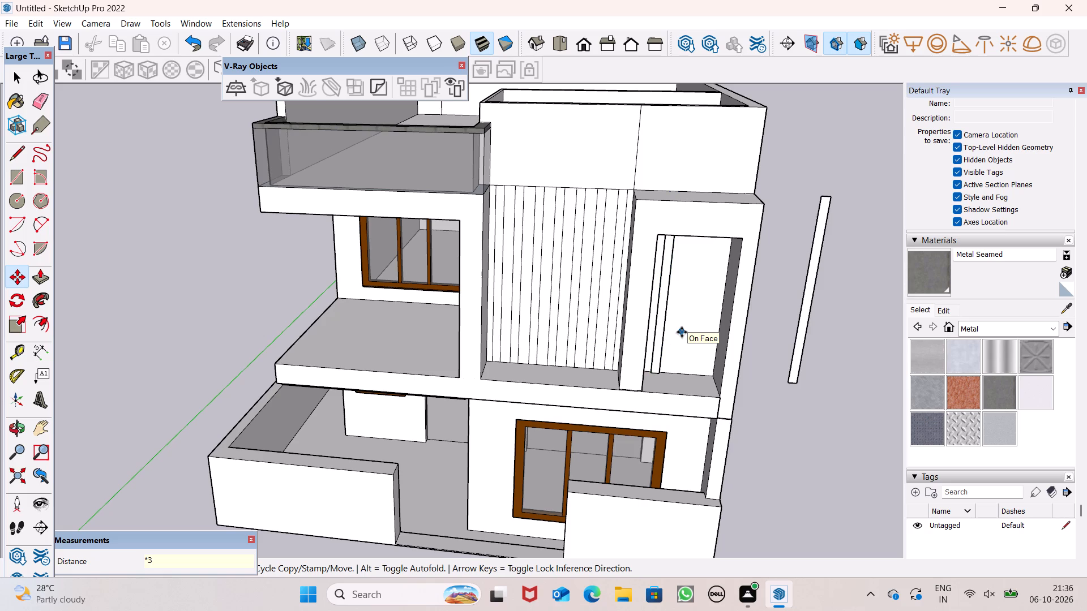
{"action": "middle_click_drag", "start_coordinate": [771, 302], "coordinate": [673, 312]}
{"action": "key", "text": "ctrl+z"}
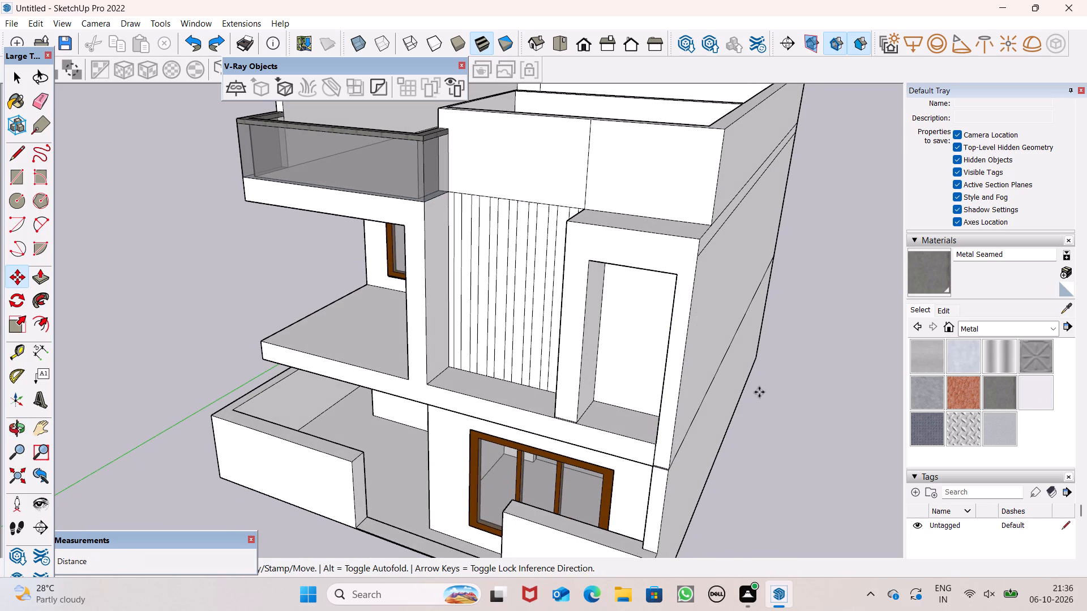
Copy the end strip of the tall recessed wall about 2' 5 7/8" across onto the narrow side recess, near its inner edge.
{"action": "middle_click_drag", "start_coordinate": [592, 369], "coordinate": [684, 361]}
{"action": "scroll", "coordinate": [564, 352], "scroll_direction": "up", "scroll_amount": 6}
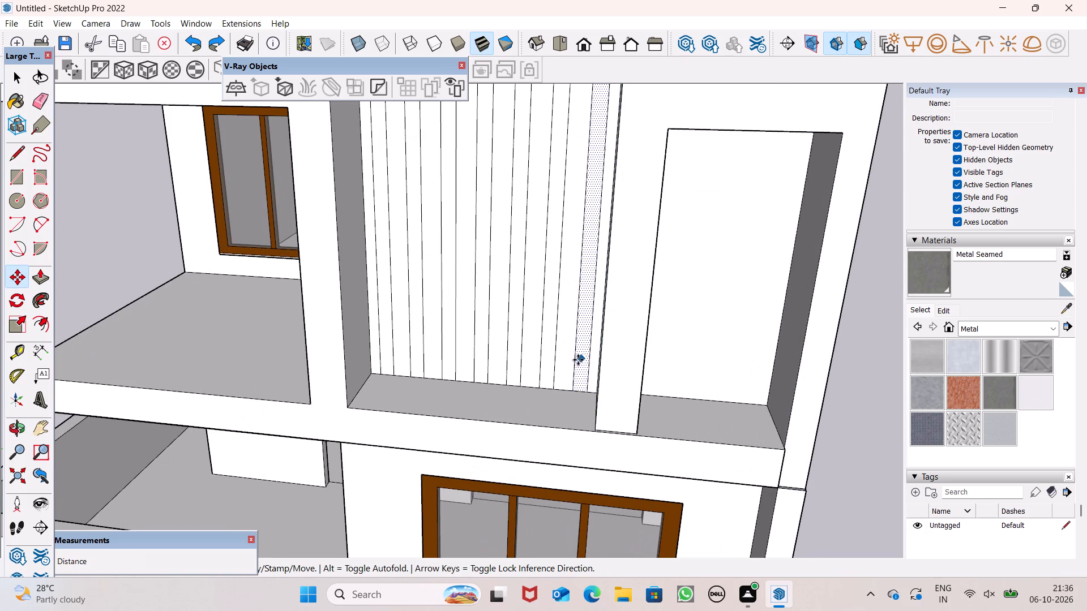
{"action": "double_click", "coordinate": [584, 360]}
{"action": "left_click_drag", "start_coordinate": [584, 359], "coordinate": [602, 369]}
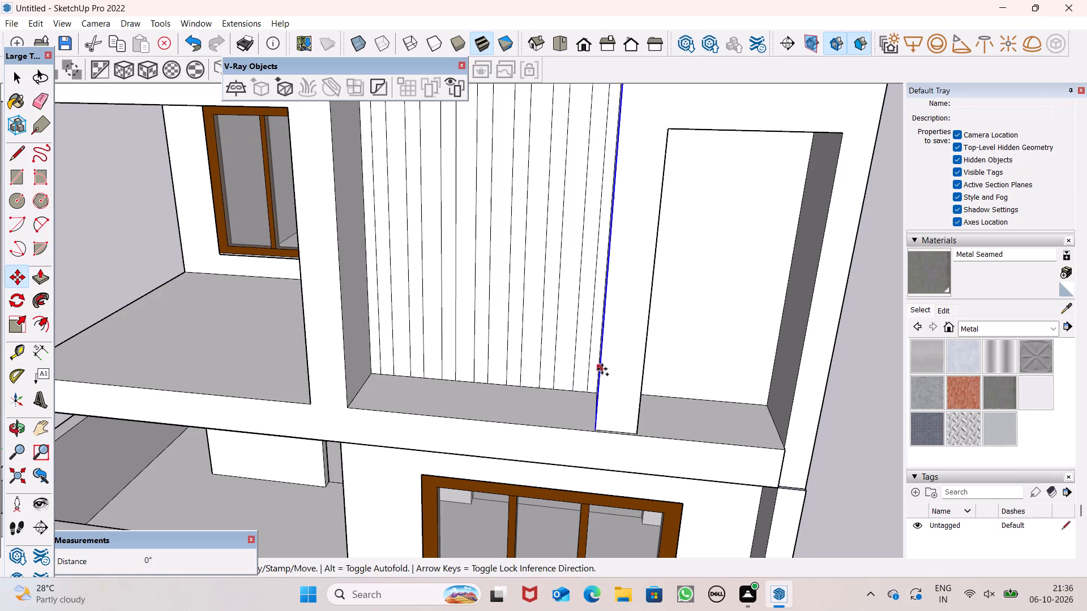
{"action": "left_click_drag", "start_coordinate": [602, 369], "coordinate": [604, 370]}
{"action": "key", "text": "space"}
{"action": "double_click", "coordinate": [584, 359]}
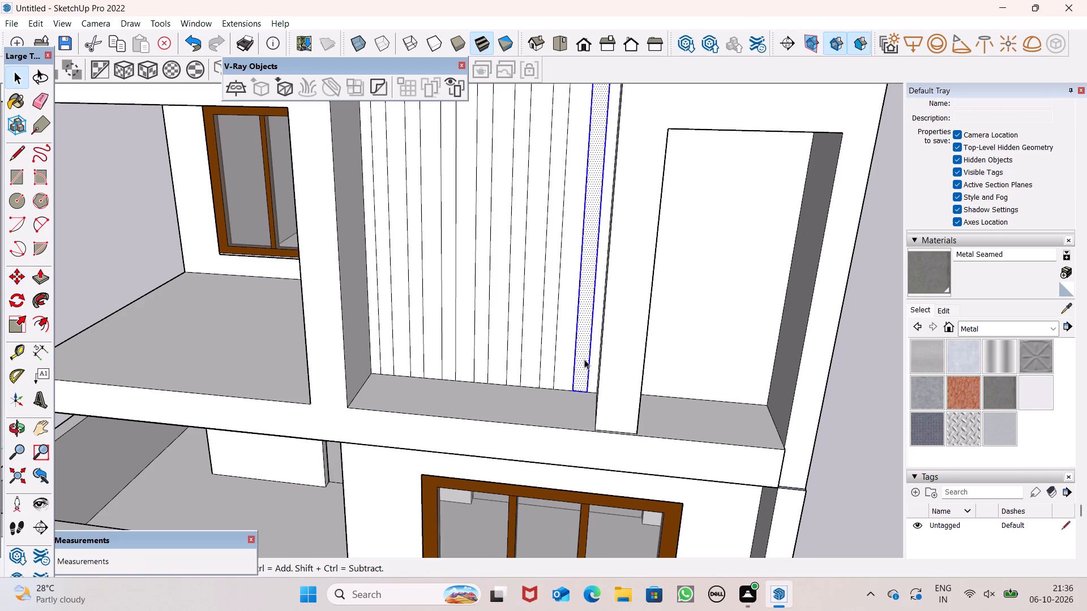
{"action": "key", "text": "m"}
{"action": "key", "text": "Return"}
{"action": "left_click_drag", "start_coordinate": [581, 355], "coordinate": [637, 382]}
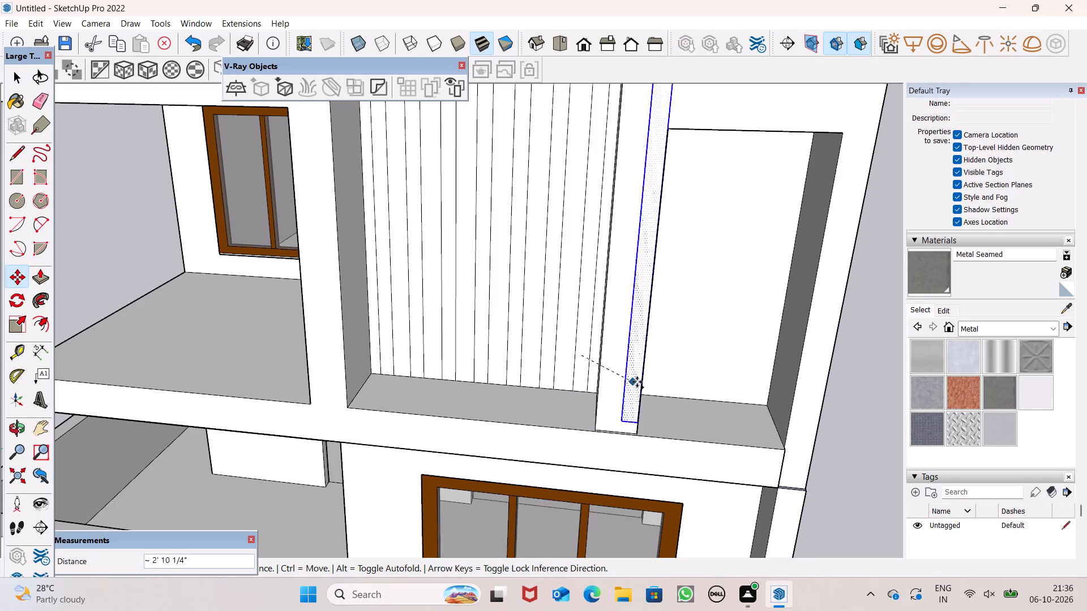
{"action": "left_click_drag", "start_coordinate": [637, 382], "coordinate": [657, 378]}
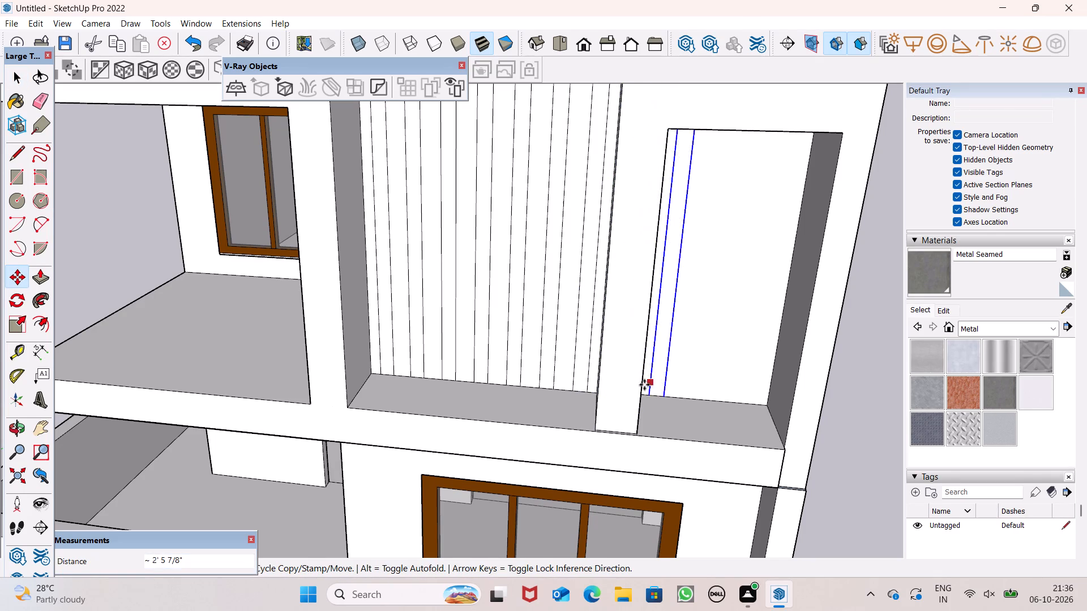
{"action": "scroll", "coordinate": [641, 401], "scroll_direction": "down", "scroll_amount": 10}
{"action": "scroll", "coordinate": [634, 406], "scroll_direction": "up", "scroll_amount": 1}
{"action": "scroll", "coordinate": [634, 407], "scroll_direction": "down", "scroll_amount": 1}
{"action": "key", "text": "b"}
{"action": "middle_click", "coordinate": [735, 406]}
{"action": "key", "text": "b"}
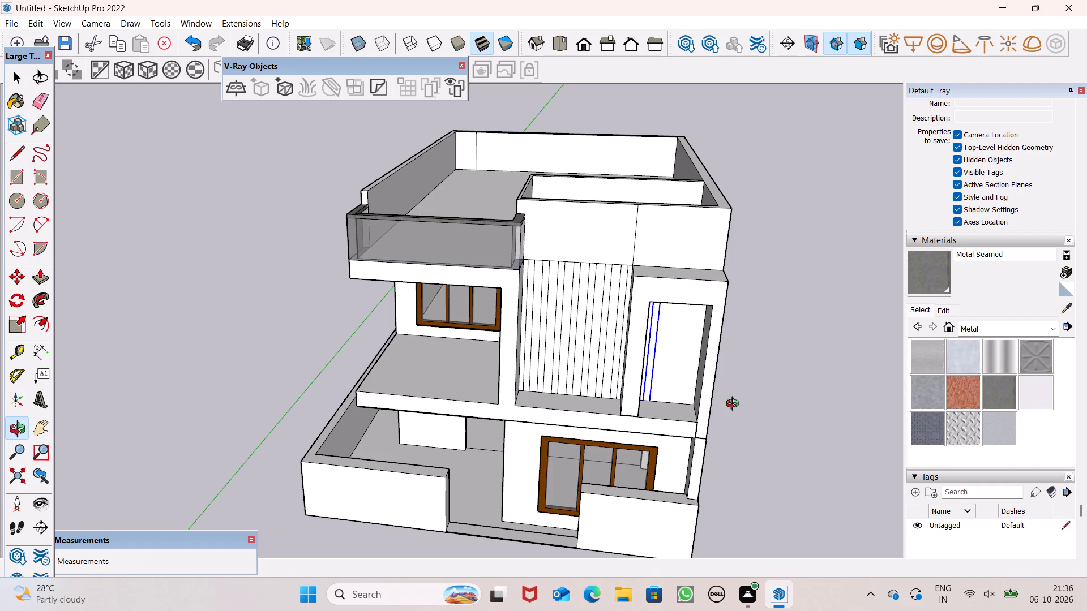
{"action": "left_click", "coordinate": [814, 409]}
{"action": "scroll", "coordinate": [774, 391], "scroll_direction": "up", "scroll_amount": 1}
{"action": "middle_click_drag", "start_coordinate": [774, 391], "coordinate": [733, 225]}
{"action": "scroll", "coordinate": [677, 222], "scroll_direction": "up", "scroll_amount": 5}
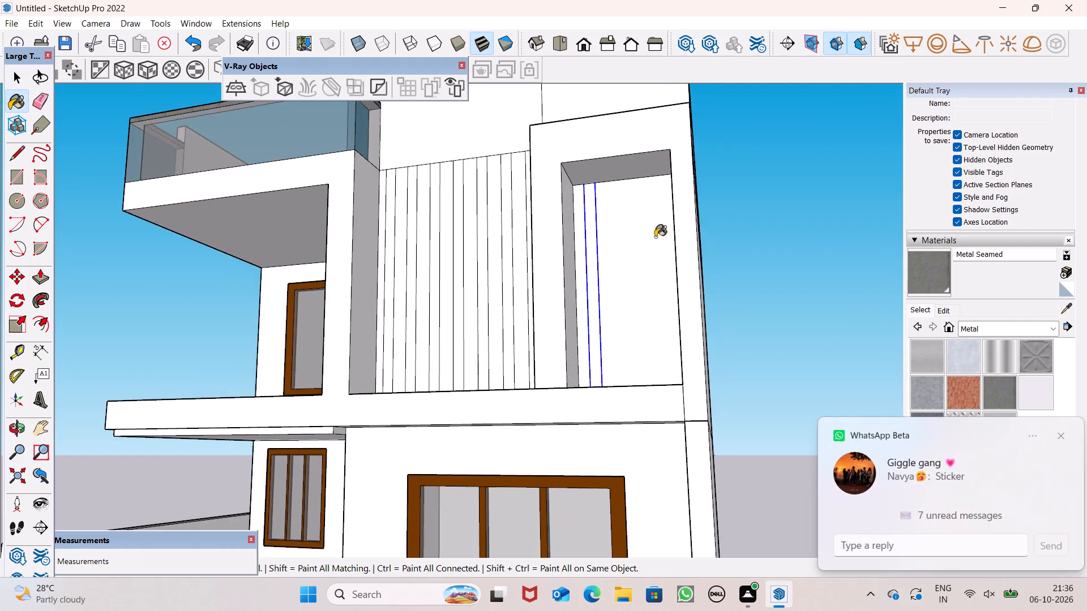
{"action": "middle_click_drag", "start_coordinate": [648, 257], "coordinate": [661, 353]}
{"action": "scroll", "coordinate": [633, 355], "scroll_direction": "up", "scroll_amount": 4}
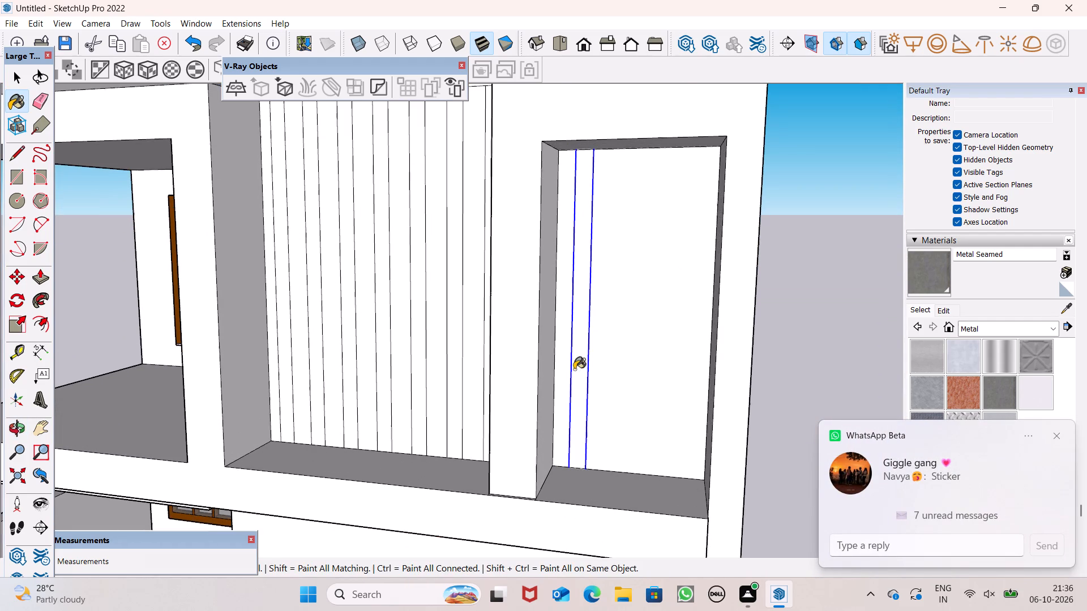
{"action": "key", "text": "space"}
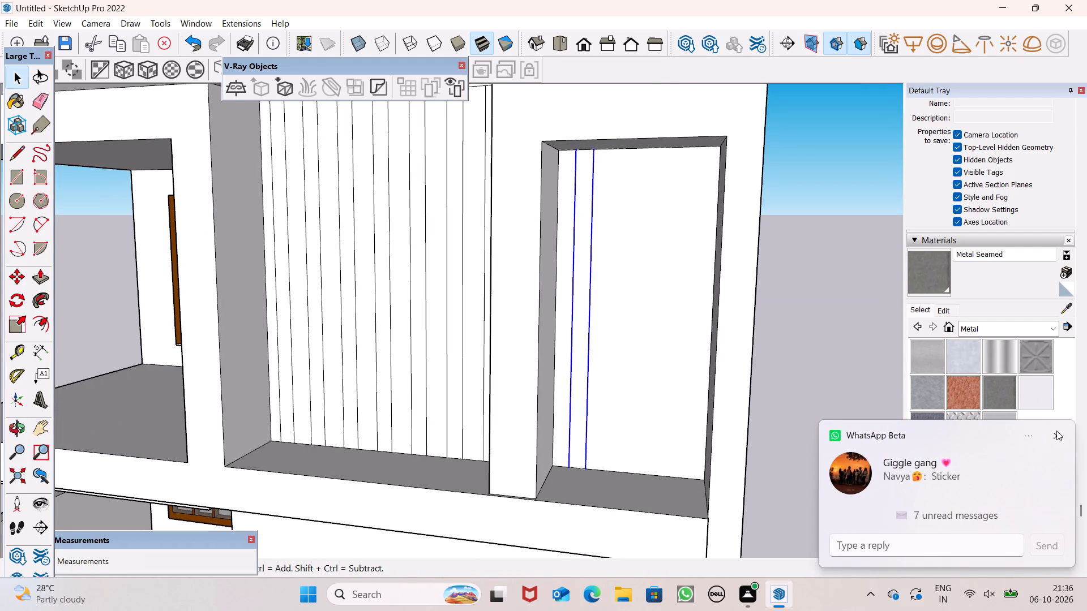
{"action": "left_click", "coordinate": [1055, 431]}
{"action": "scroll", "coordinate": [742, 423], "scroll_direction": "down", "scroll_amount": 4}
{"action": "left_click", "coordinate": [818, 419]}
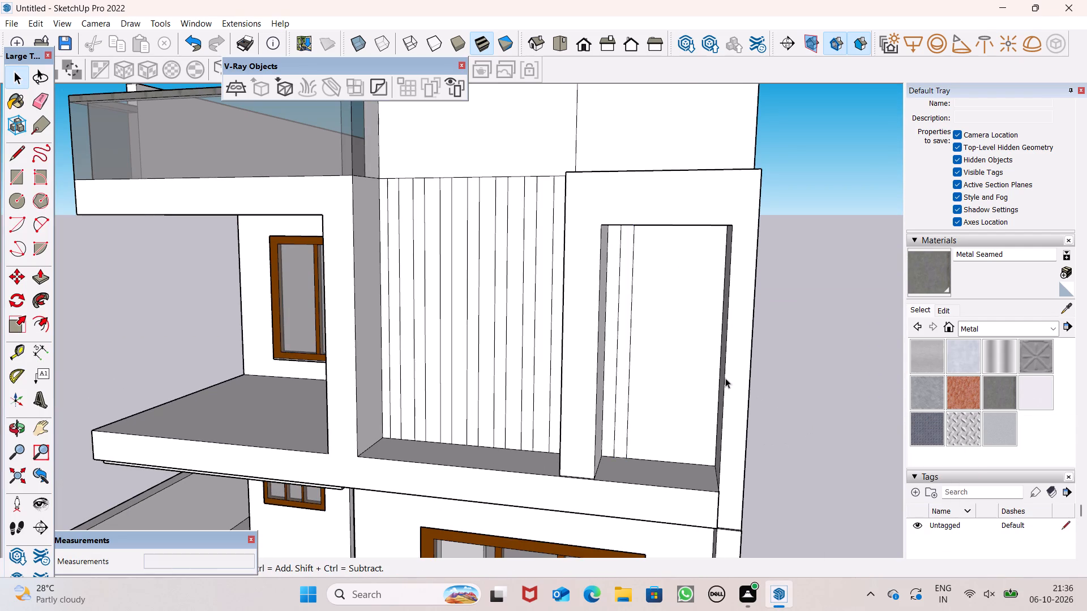
Copy the strip in the narrow recess 11" further along its back wall and multiply it into two evenly spaced copies.
{"action": "middle_click_drag", "start_coordinate": [725, 378], "coordinate": [740, 413]}
{"action": "scroll", "coordinate": [736, 402], "scroll_direction": "up", "scroll_amount": 4}
{"action": "double_click", "coordinate": [585, 392]}
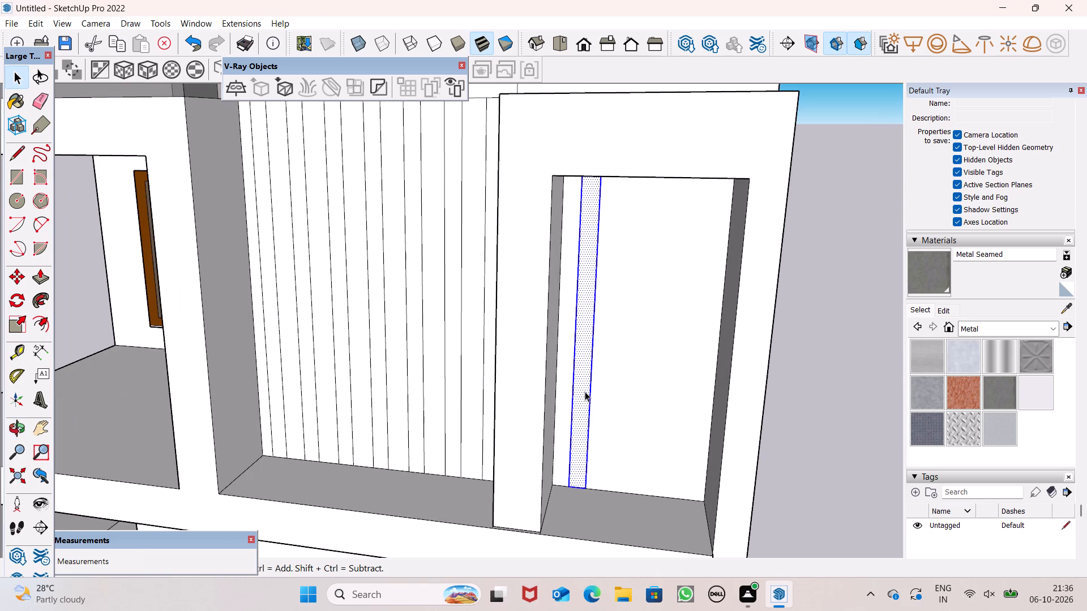
{"action": "key", "text": "m"}
{"action": "key", "text": "Return"}
{"action": "left_click_drag", "start_coordinate": [581, 393], "coordinate": [590, 394]}
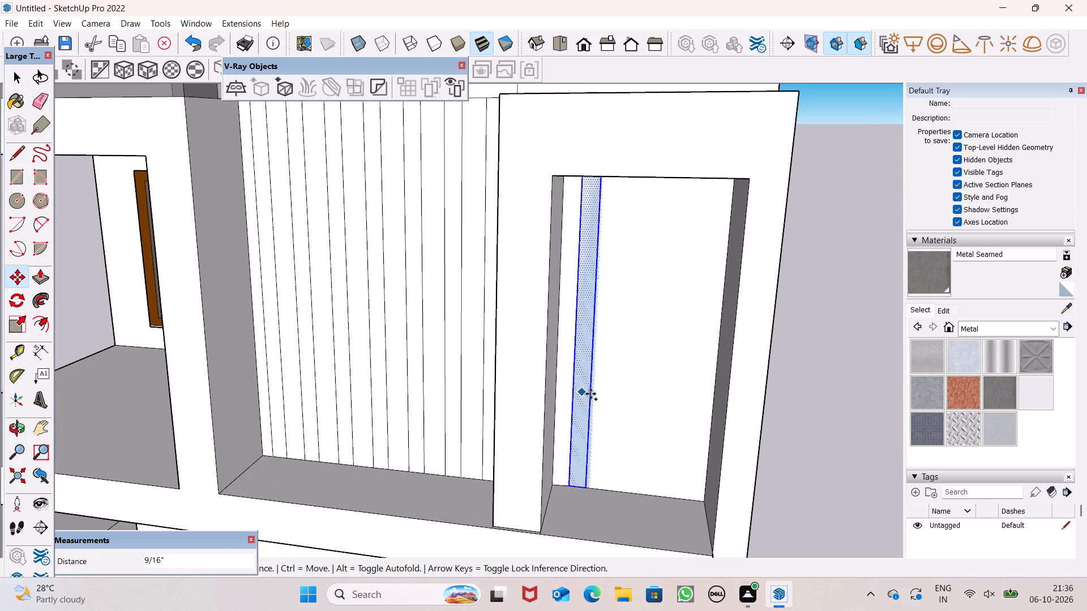
{"action": "left_click_drag", "start_coordinate": [590, 394], "coordinate": [617, 401]}
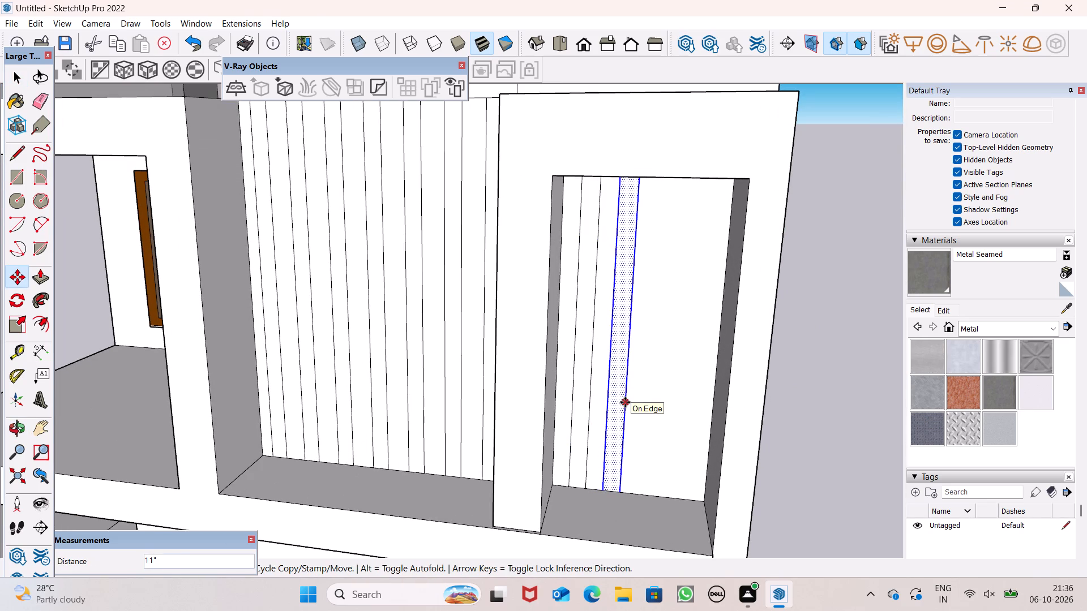
{"action": "key", "text": "shift+asterisk"}
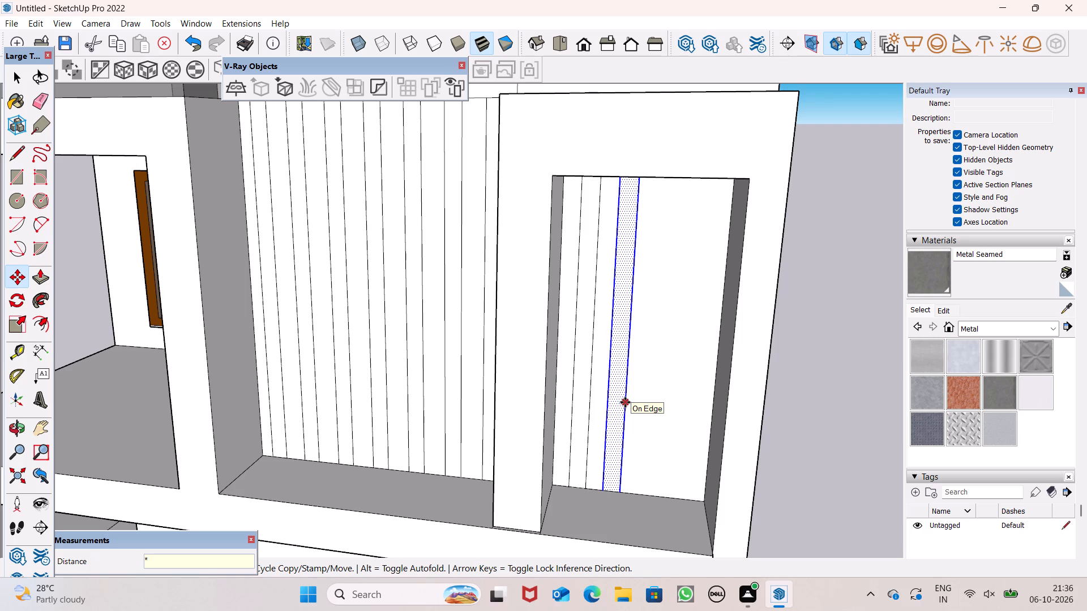
{"action": "key", "text": "2"}
{"action": "key", "text": "Return"}
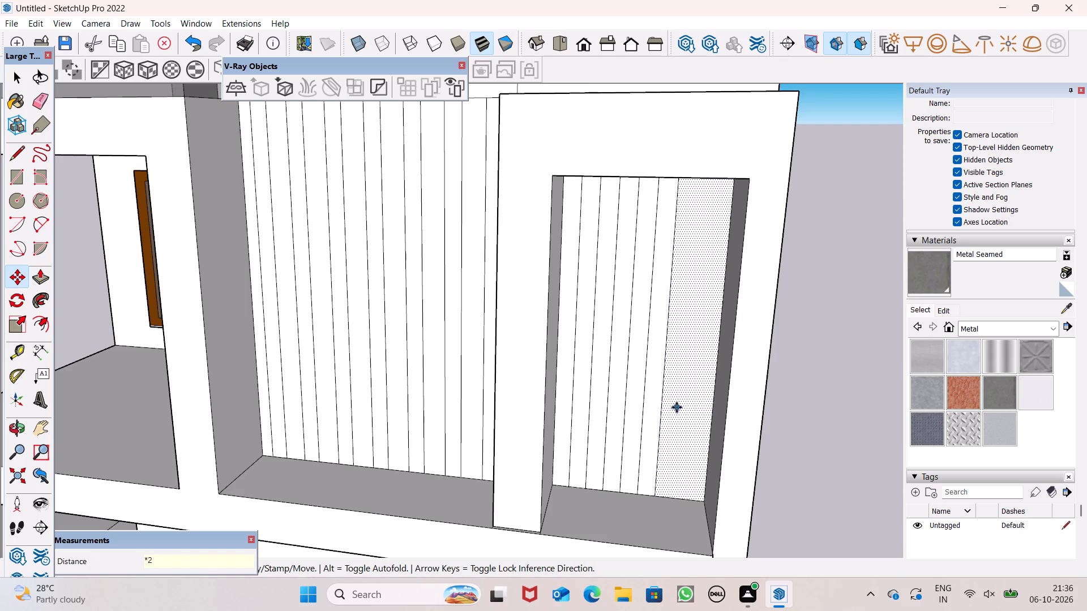
Copy the last strip in the narrow recess about 10 7/16" further towards its outer edge and clear the selection.
{"action": "key", "text": "space"}
{"action": "double_click", "coordinate": [654, 408]}
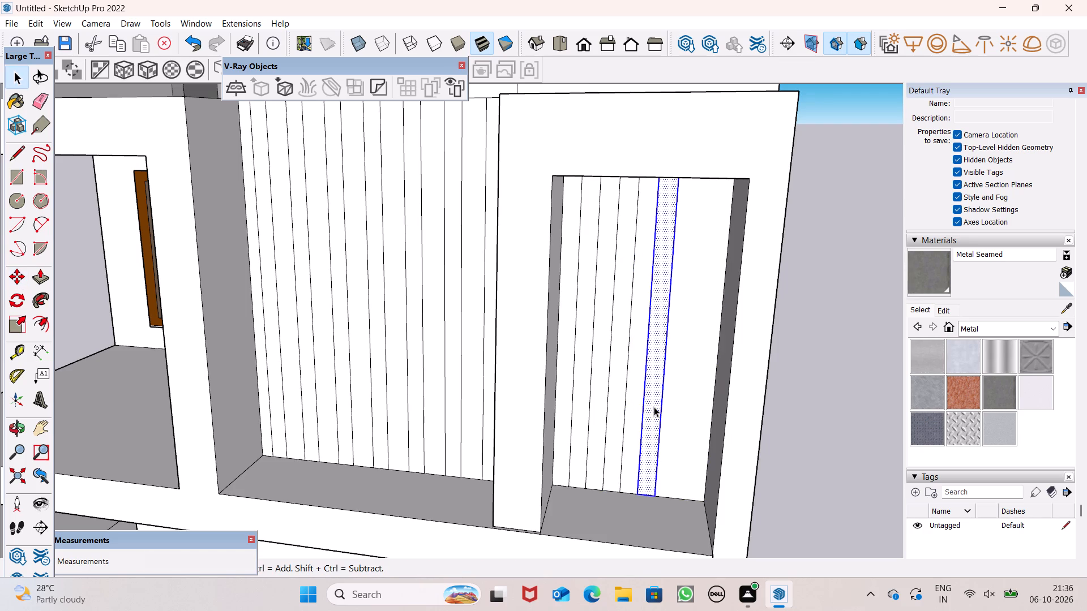
{"action": "key", "text": "m"}
{"action": "key", "text": "Return"}
{"action": "left_click_drag", "start_coordinate": [654, 408], "coordinate": [673, 407]}
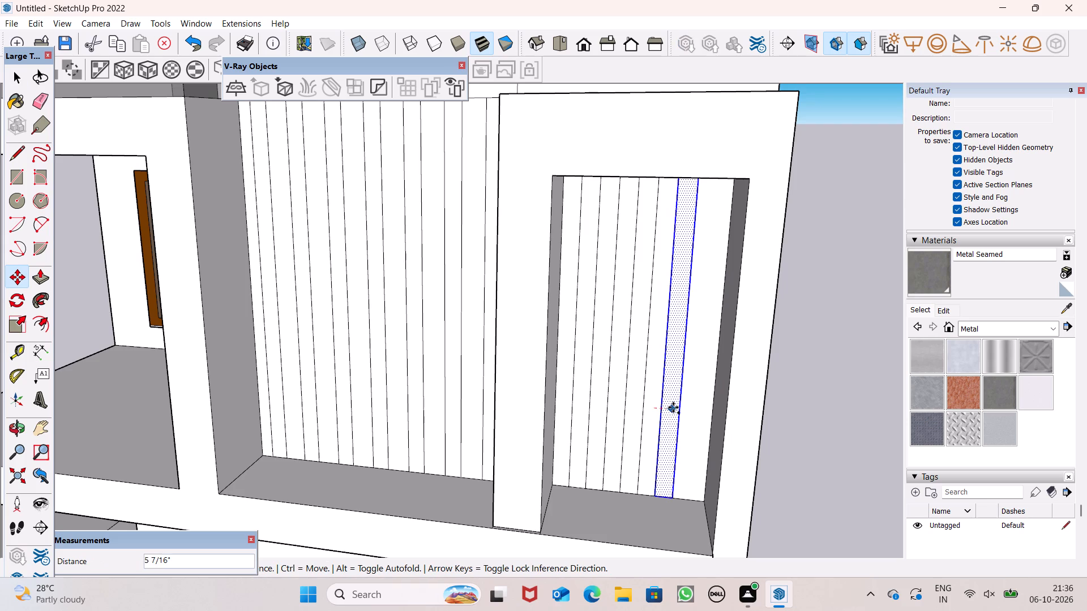
{"action": "left_click_drag", "start_coordinate": [673, 407], "coordinate": [689, 408]}
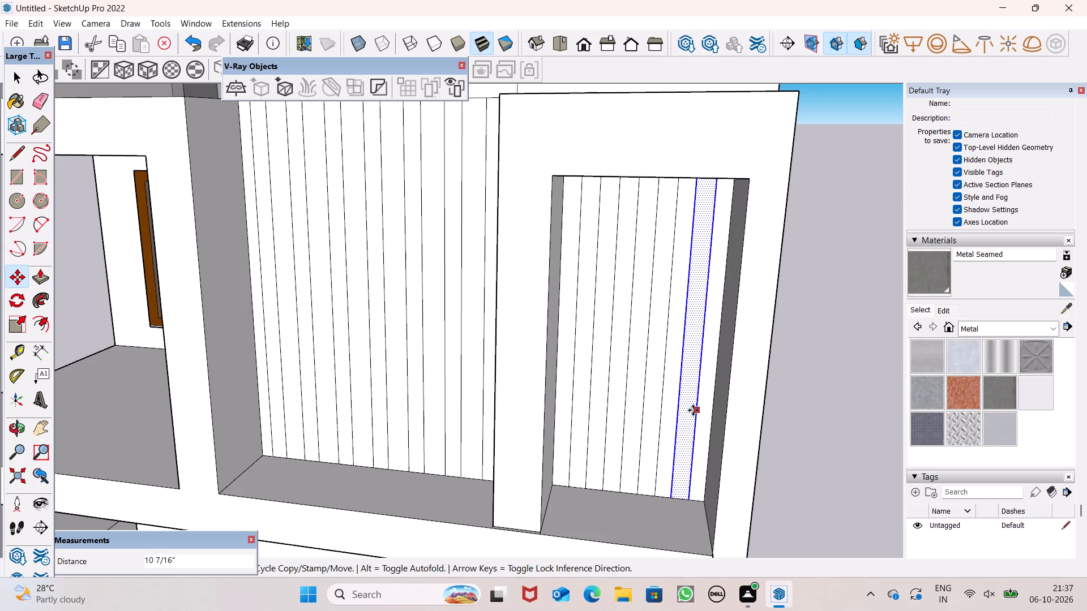
{"action": "key", "text": "space"}
{"action": "left_click", "coordinate": [813, 418]}
{"action": "scroll", "coordinate": [774, 376], "scroll_direction": "down", "scroll_amount": 9}
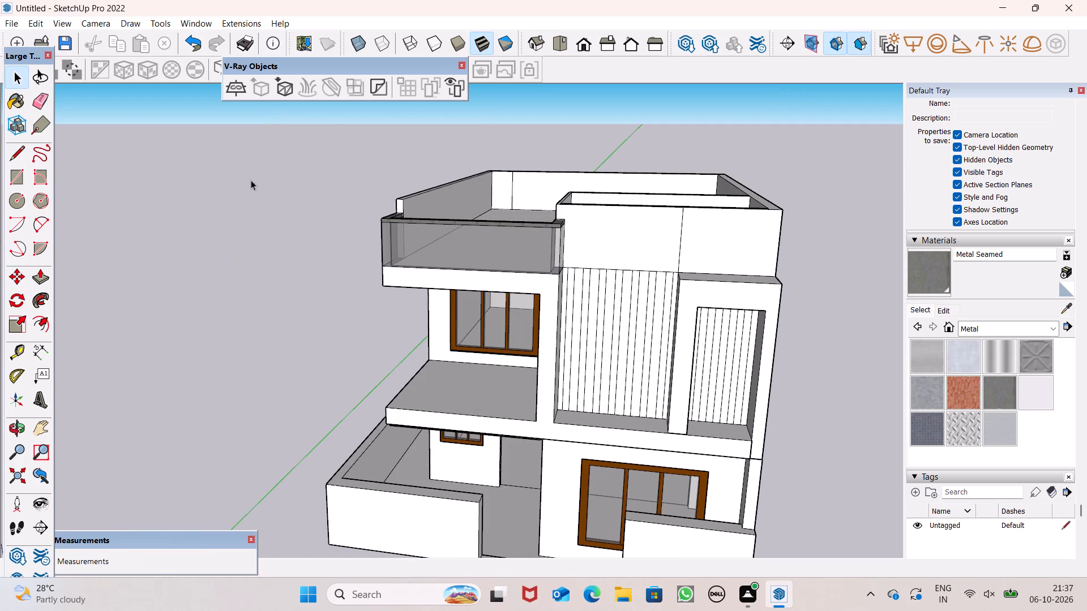
Push/Pull the first vertical strip of the tall recessed wall outward 3".
{"action": "scroll", "coordinate": [474, 259], "scroll_direction": "down", "scroll_amount": 2}
{"action": "scroll", "coordinate": [538, 280], "scroll_direction": "down", "scroll_amount": 3}
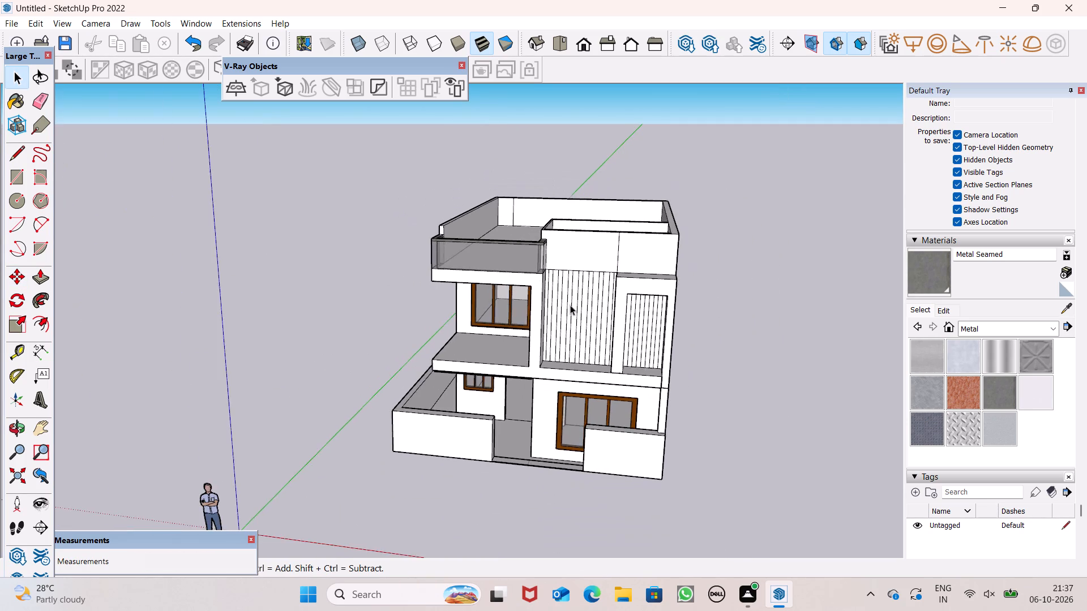
{"action": "middle_click_drag", "start_coordinate": [576, 307], "coordinate": [560, 446]}
{"action": "scroll", "coordinate": [556, 436], "scroll_direction": "up", "scroll_amount": 1}
{"action": "middle_click_drag", "start_coordinate": [607, 354], "coordinate": [51, 443]}
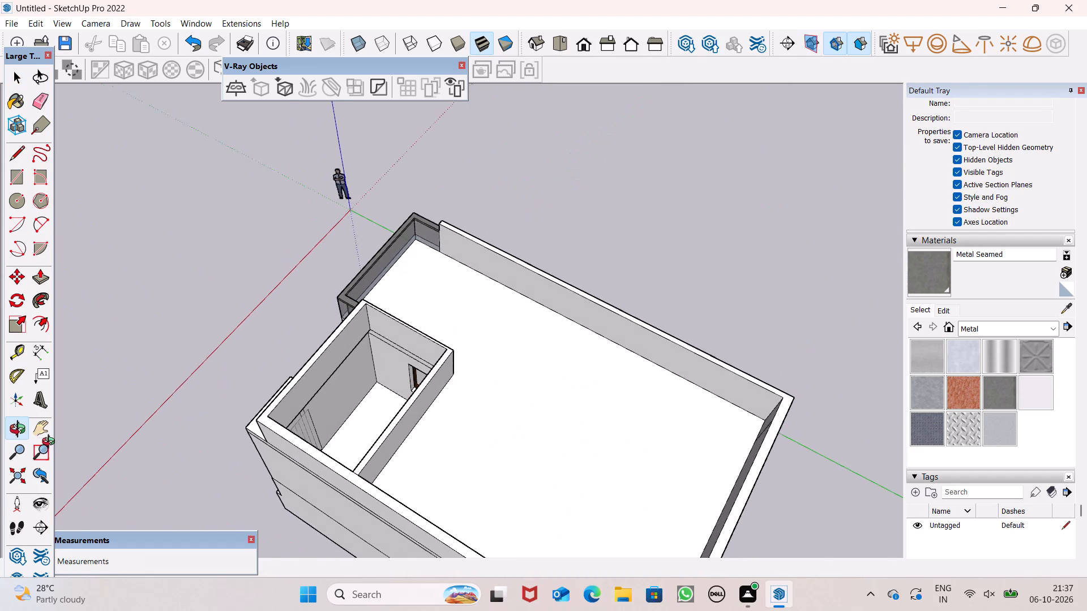
{"action": "middle_click_drag", "start_coordinate": [51, 443], "coordinate": [581, 380]}
{"action": "left_click", "coordinate": [28, 278]}
{"action": "left_click", "coordinate": [45, 282]}
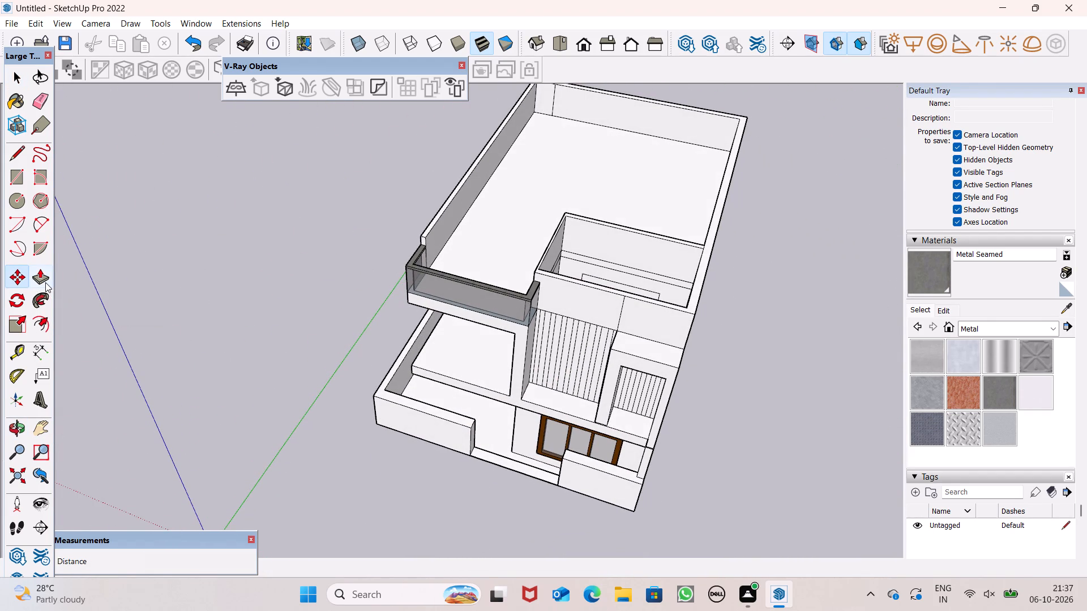
{"action": "scroll", "coordinate": [404, 306], "scroll_direction": "up", "scroll_amount": 2}
{"action": "middle_click_drag", "start_coordinate": [587, 345], "coordinate": [677, 268]}
{"action": "scroll", "coordinate": [677, 268], "scroll_direction": "up", "scroll_amount": 1}
{"action": "scroll", "coordinate": [629, 300], "scroll_direction": "down", "scroll_amount": 1}
{"action": "scroll", "coordinate": [627, 300], "scroll_direction": "up", "scroll_amount": 5}
{"action": "scroll", "coordinate": [576, 325], "scroll_direction": "up", "scroll_amount": 6}
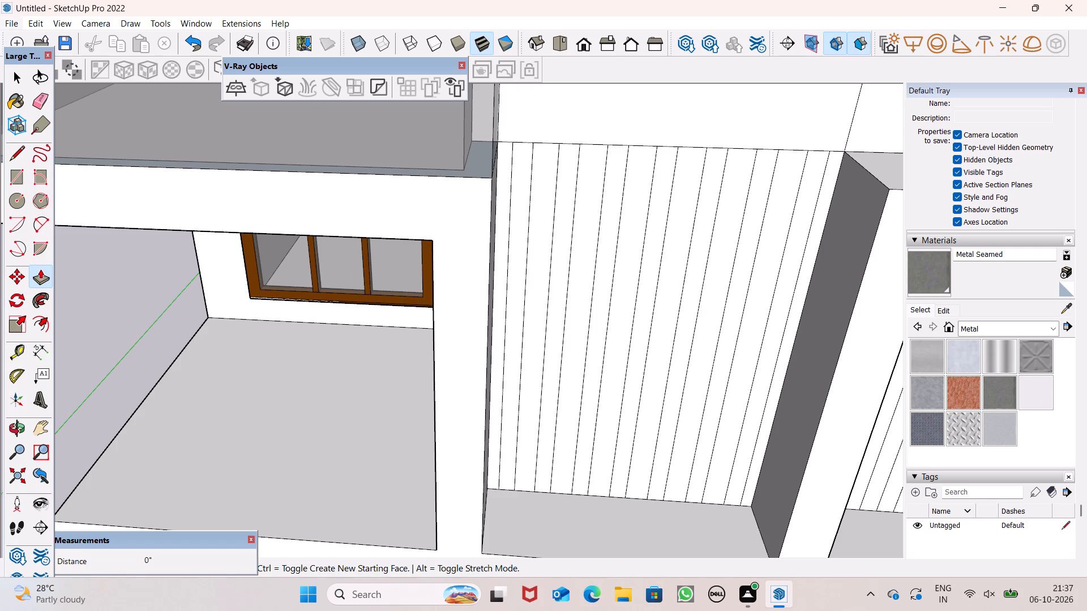
{"action": "scroll", "coordinate": [538, 194], "scroll_direction": "down", "scroll_amount": 2}
{"action": "scroll", "coordinate": [652, 291], "scroll_direction": "up", "scroll_amount": 7}
{"action": "scroll", "coordinate": [504, 292], "scroll_direction": "up", "scroll_amount": 1}
{"action": "scroll", "coordinate": [504, 292], "scroll_direction": "down", "scroll_amount": 1}
{"action": "left_click_drag", "start_coordinate": [384, 305], "coordinate": [390, 302]}
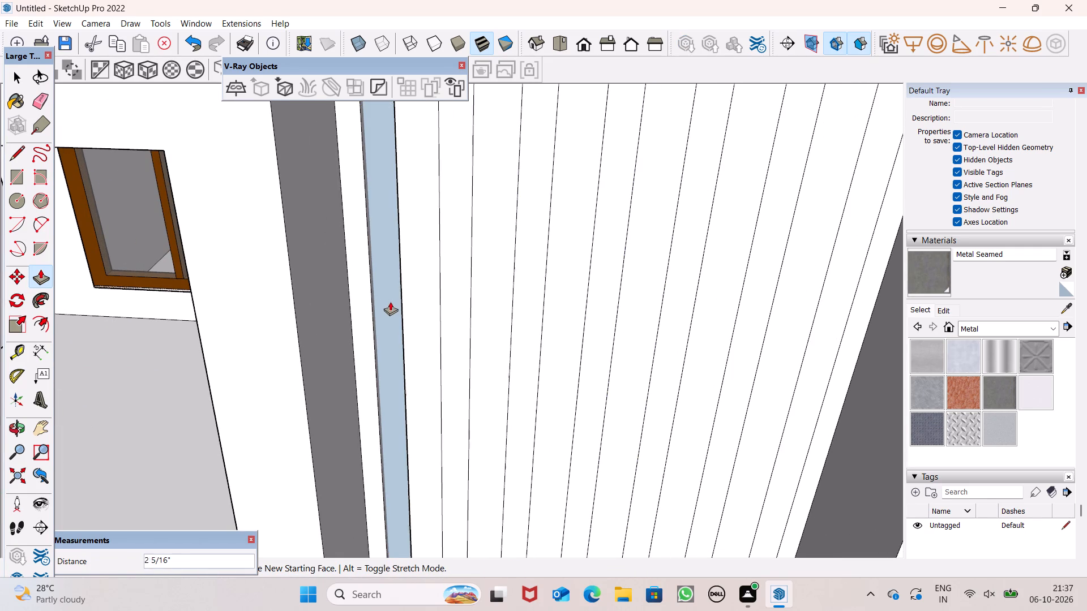
{"action": "left_click_drag", "start_coordinate": [390, 302], "coordinate": [382, 313]}
Extrude the remaining six vertical strips of the tall recessed wall outward 3" to match the first strip.
{"action": "scroll", "coordinate": [448, 289], "scroll_direction": "down", "scroll_amount": 13}
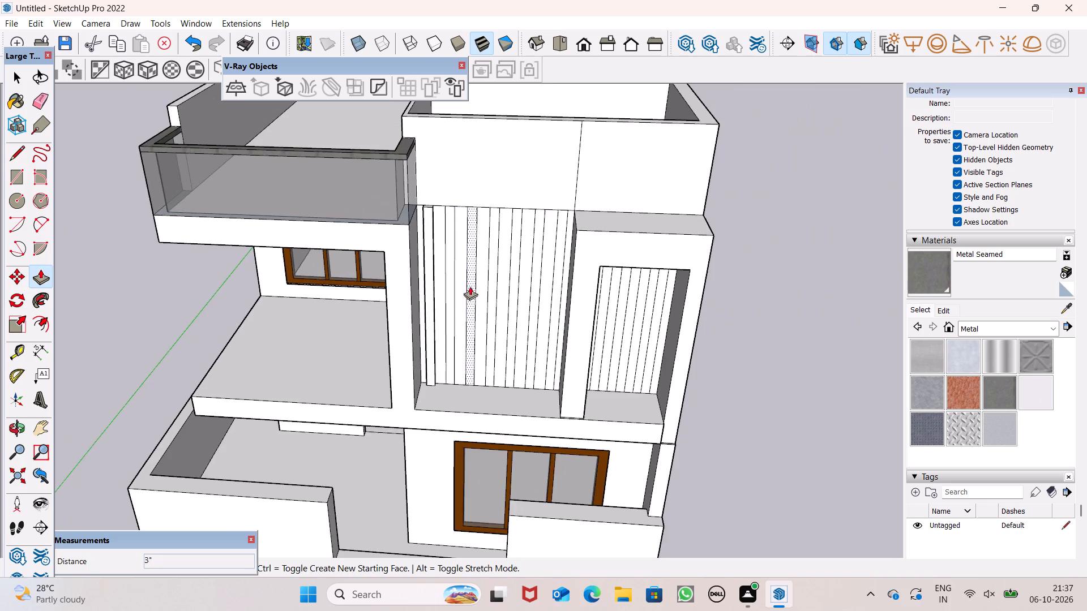
{"action": "scroll", "coordinate": [470, 289], "scroll_direction": "up", "scroll_amount": 1}
{"action": "middle_click_drag", "start_coordinate": [469, 289], "coordinate": [496, 386]}
{"action": "scroll", "coordinate": [497, 389], "scroll_direction": "up", "scroll_amount": 5}
{"action": "left_click_drag", "start_coordinate": [435, 369], "coordinate": [425, 374]}
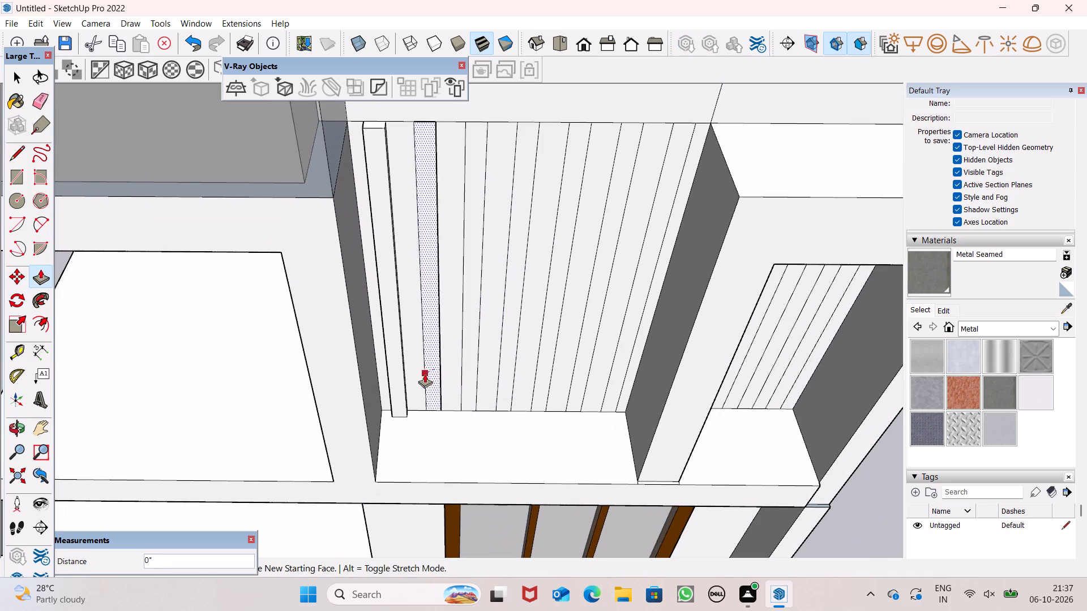
{"action": "left_click_drag", "start_coordinate": [425, 374], "coordinate": [398, 384]}
{"action": "left_click_drag", "start_coordinate": [468, 382], "coordinate": [438, 387]}
{"action": "left_click_drag", "start_coordinate": [505, 402], "coordinate": [492, 405]}
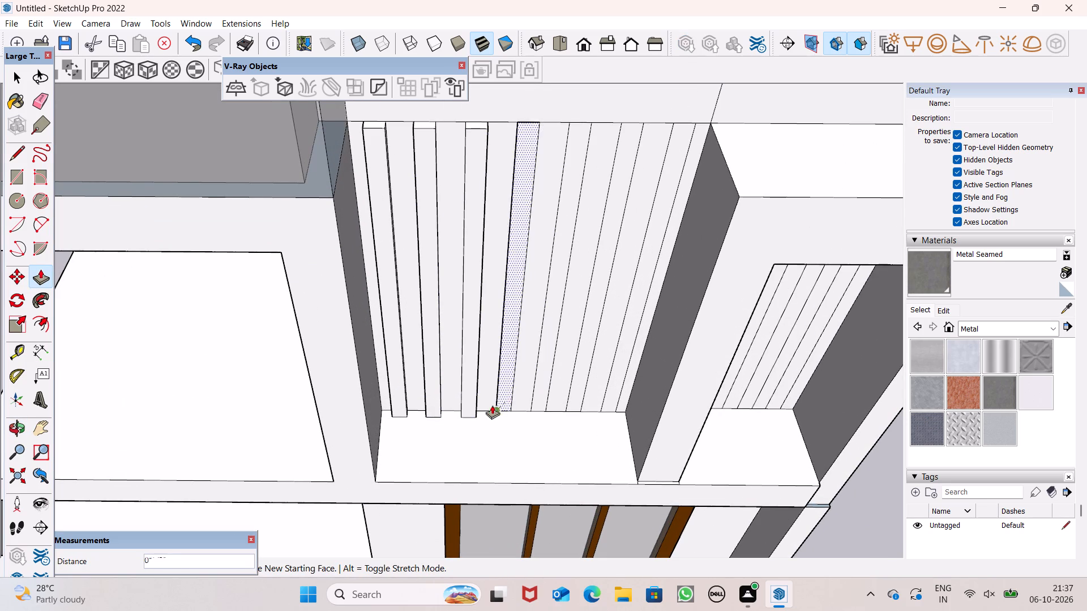
{"action": "left_click_drag", "start_coordinate": [492, 405], "coordinate": [472, 403]}
{"action": "left_click_drag", "start_coordinate": [537, 407], "coordinate": [502, 412]}
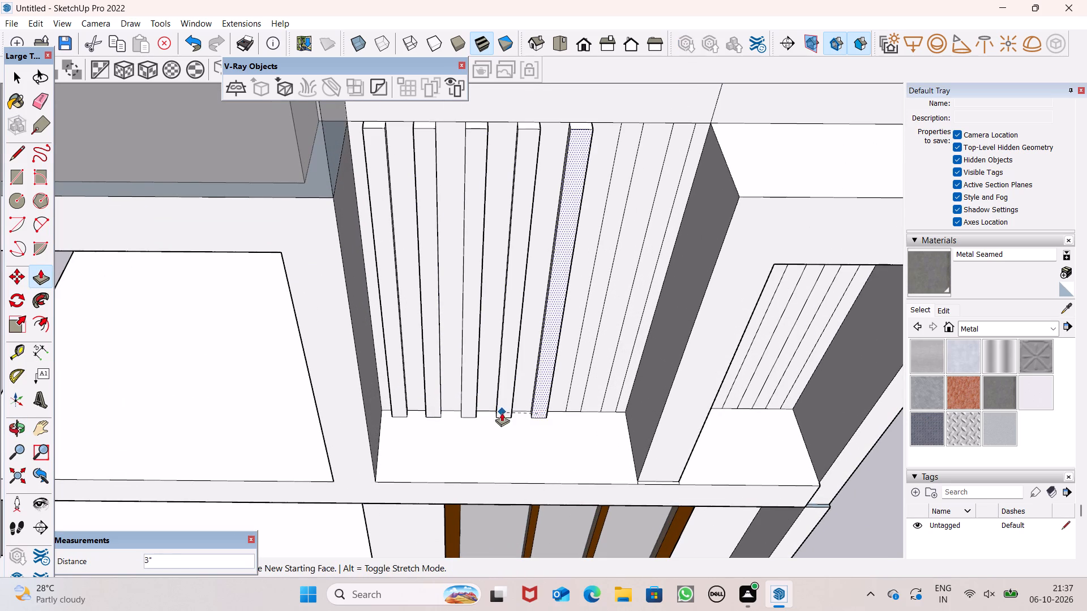
{"action": "left_click_drag", "start_coordinate": [502, 412], "coordinate": [497, 412]}
{"action": "left_click_drag", "start_coordinate": [574, 403], "coordinate": [540, 408]}
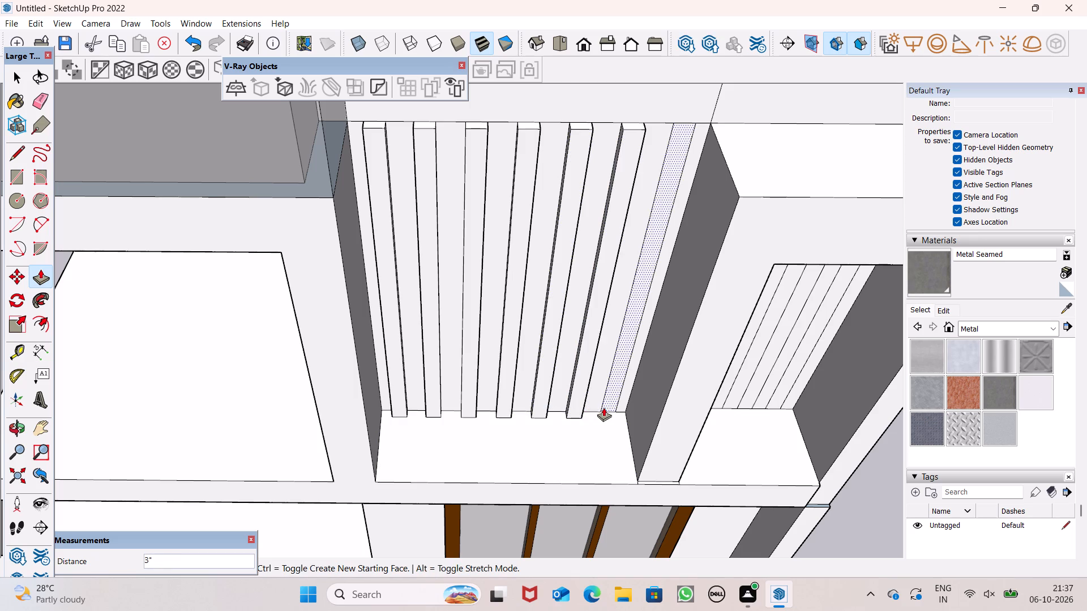
{"action": "left_click_drag", "start_coordinate": [605, 407], "coordinate": [570, 408]}
Extrude the four vertical strips on the narrow side recess's back wall outward about 4 15/16".
{"action": "scroll", "coordinate": [541, 363], "scroll_direction": "down", "scroll_amount": 7}
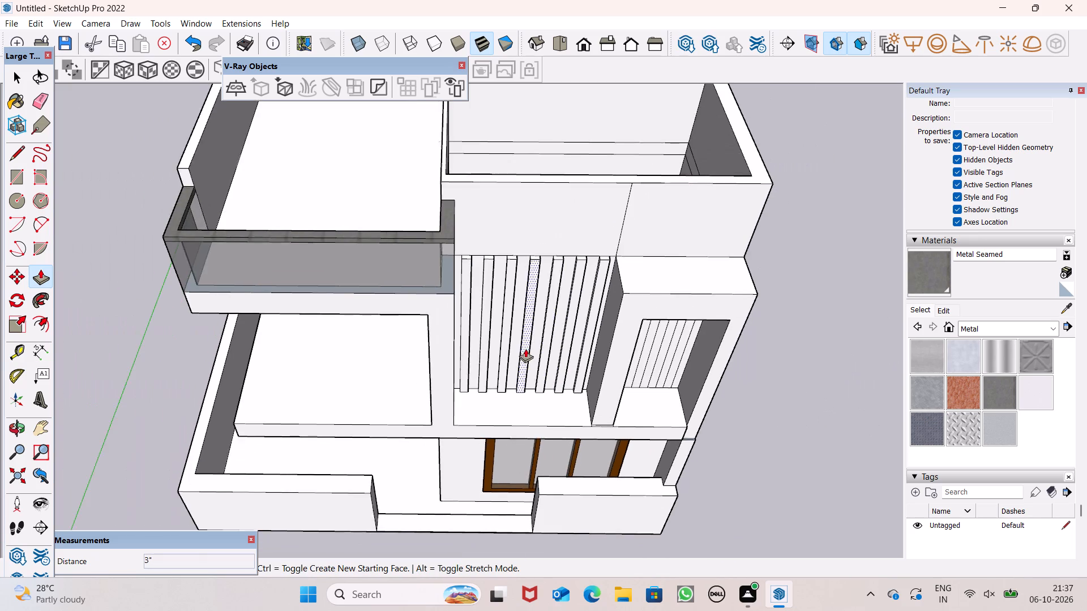
{"action": "scroll", "coordinate": [525, 348], "scroll_direction": "down", "scroll_amount": 3}
{"action": "middle_click_drag", "start_coordinate": [628, 391], "coordinate": [604, 320]}
{"action": "scroll", "coordinate": [607, 345], "scroll_direction": "up", "scroll_amount": 6}
{"action": "middle_click_drag", "start_coordinate": [632, 375], "coordinate": [577, 372]}
{"action": "scroll", "coordinate": [562, 377], "scroll_direction": "up", "scroll_amount": 3}
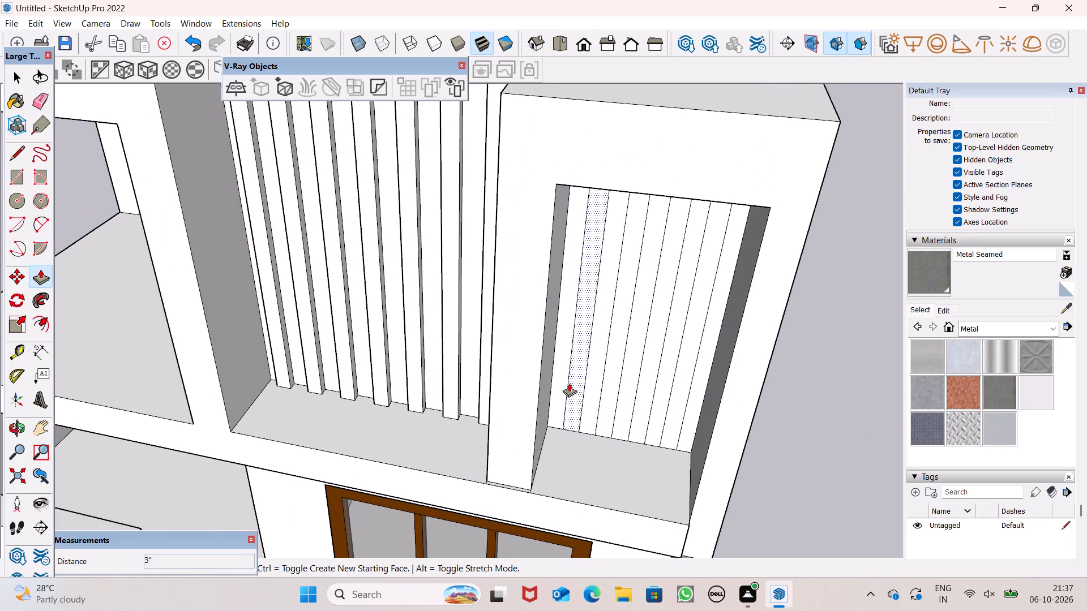
{"action": "left_click_drag", "start_coordinate": [575, 384], "coordinate": [482, 388]}
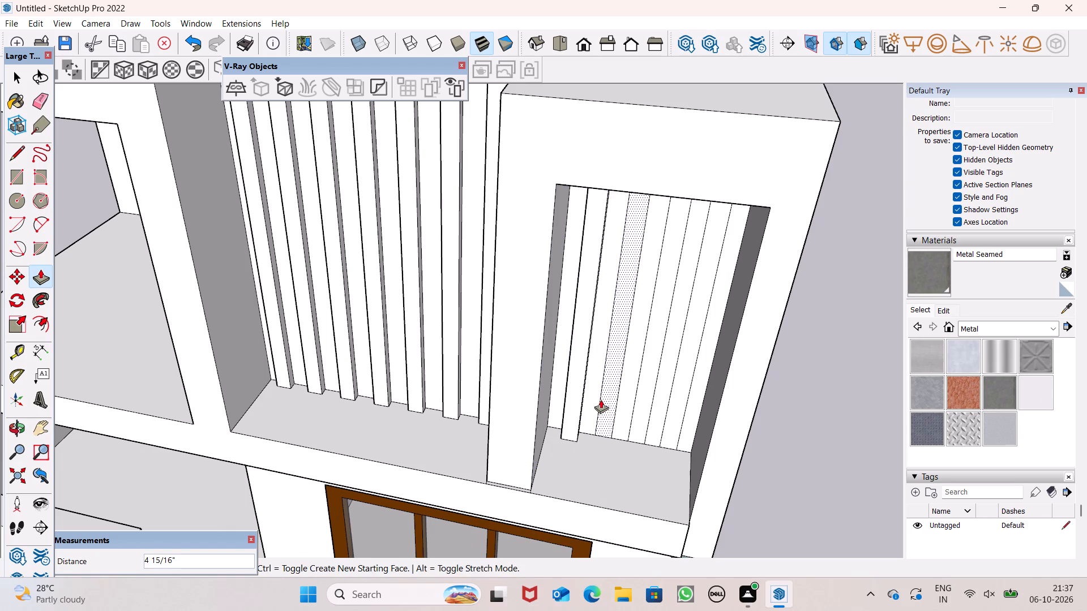
{"action": "left_click_drag", "start_coordinate": [602, 398], "coordinate": [582, 404]}
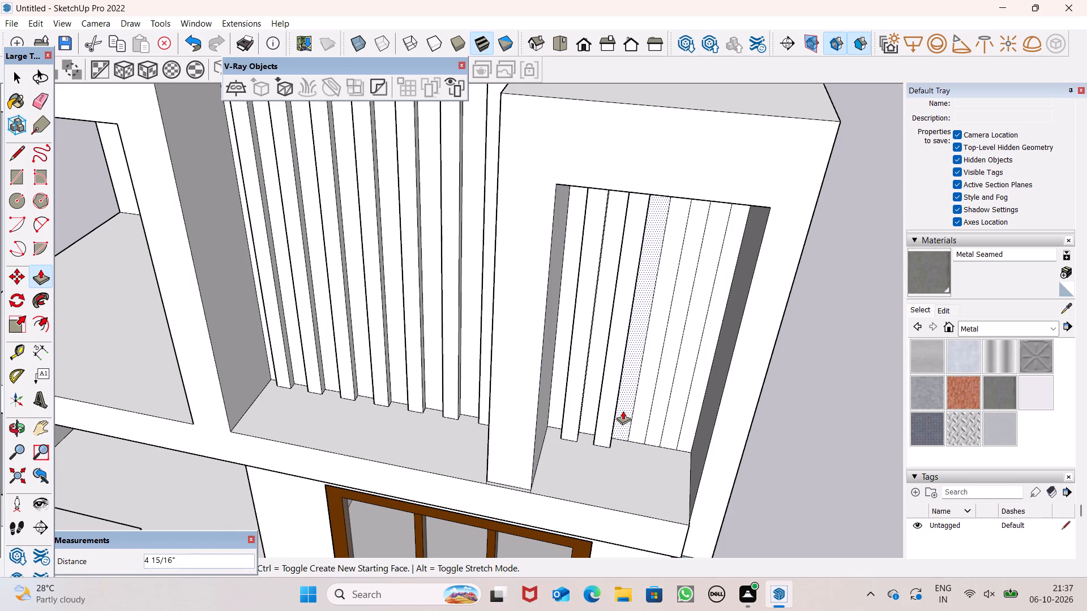
{"action": "left_click_drag", "start_coordinate": [635, 411], "coordinate": [606, 418]}
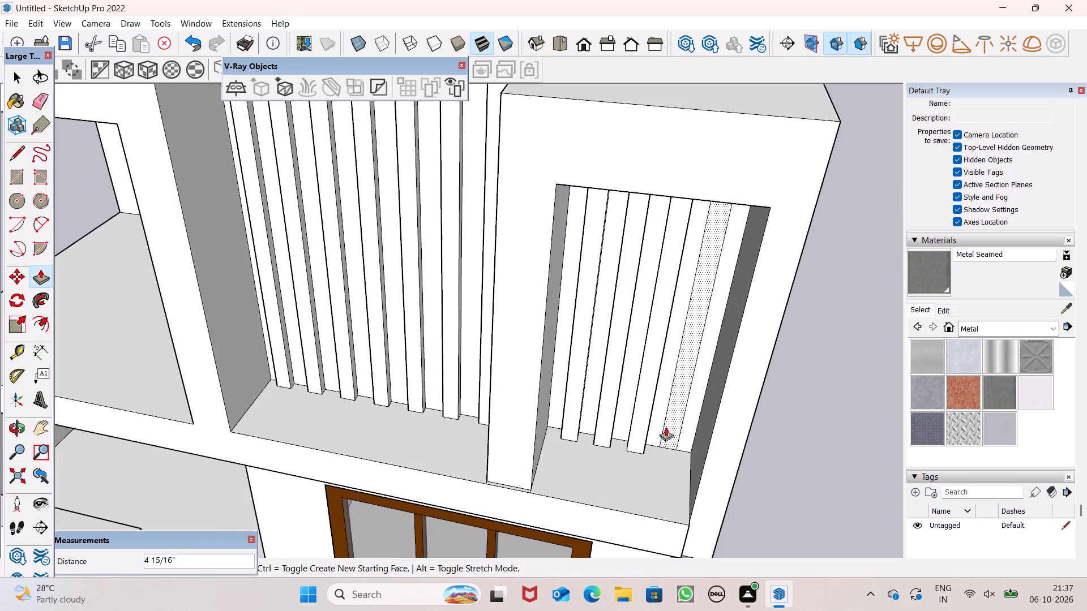
{"action": "left_click_drag", "start_coordinate": [669, 426], "coordinate": [637, 431]}
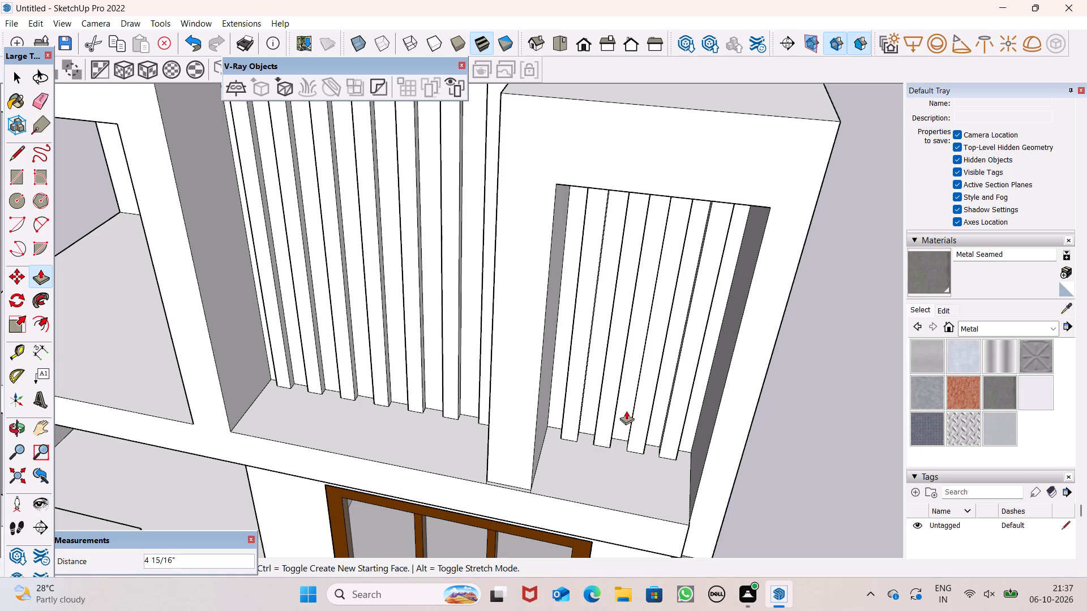
{"action": "scroll", "coordinate": [651, 333], "scroll_direction": "down", "scroll_amount": 11}
{"action": "key", "text": "space"}
Push/Pull the roof enclosure's side wall facing the open terrace outward about 1' 1 1/8" to thicken it.
{"action": "scroll", "coordinate": [732, 305], "scroll_direction": "down", "scroll_amount": 3}
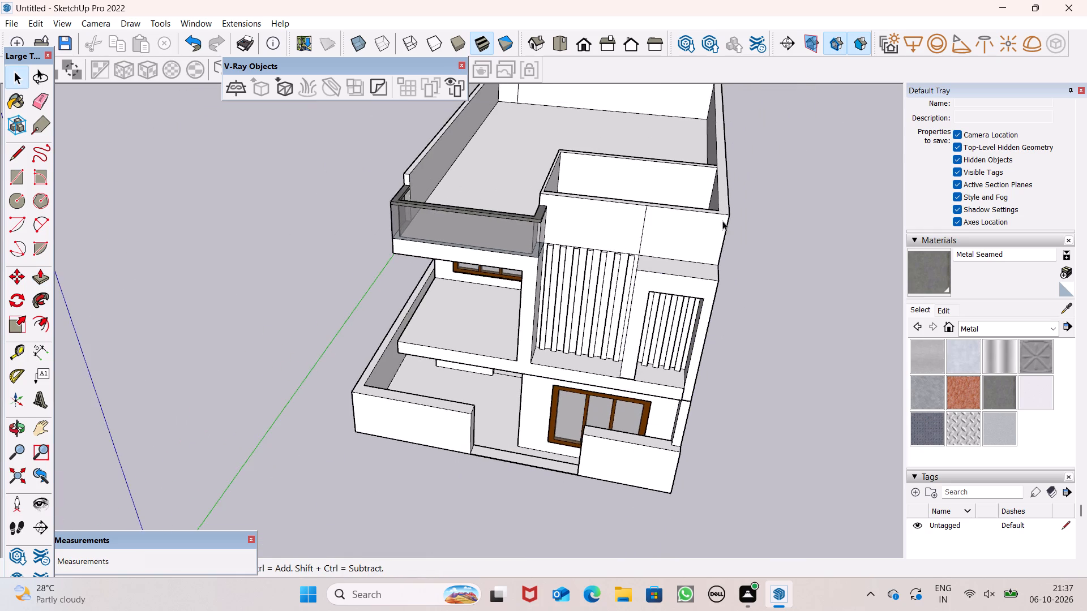
{"action": "middle_click_drag", "start_coordinate": [721, 222], "coordinate": [731, 225]}
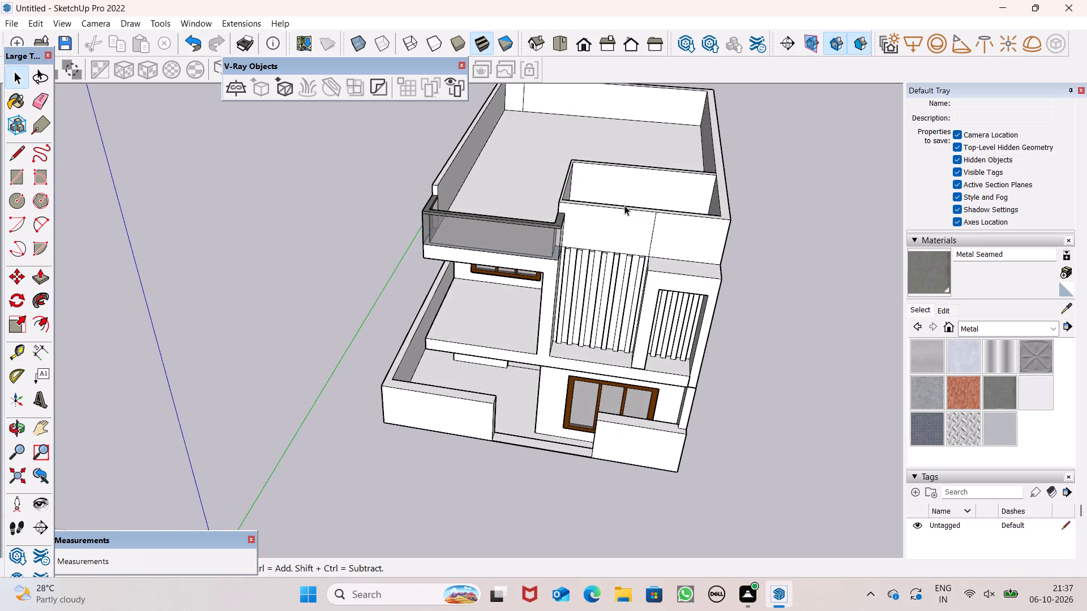
{"action": "middle_click_drag", "start_coordinate": [623, 197], "coordinate": [710, 101]}
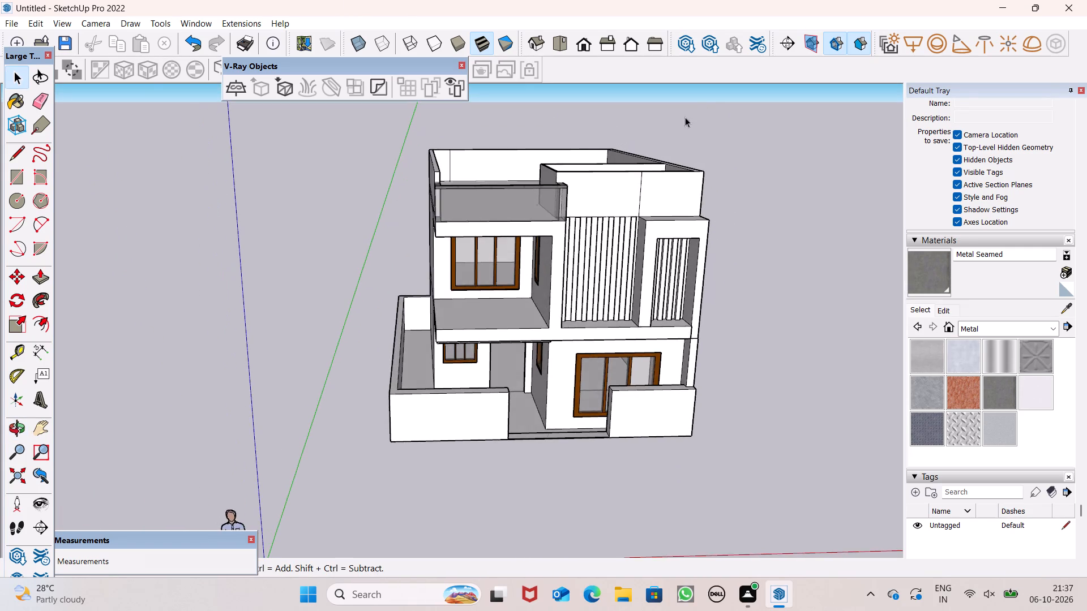
{"action": "scroll", "coordinate": [647, 139], "scroll_direction": "up", "scroll_amount": 5}
{"action": "middle_click_drag", "start_coordinate": [657, 166], "coordinate": [510, 278]}
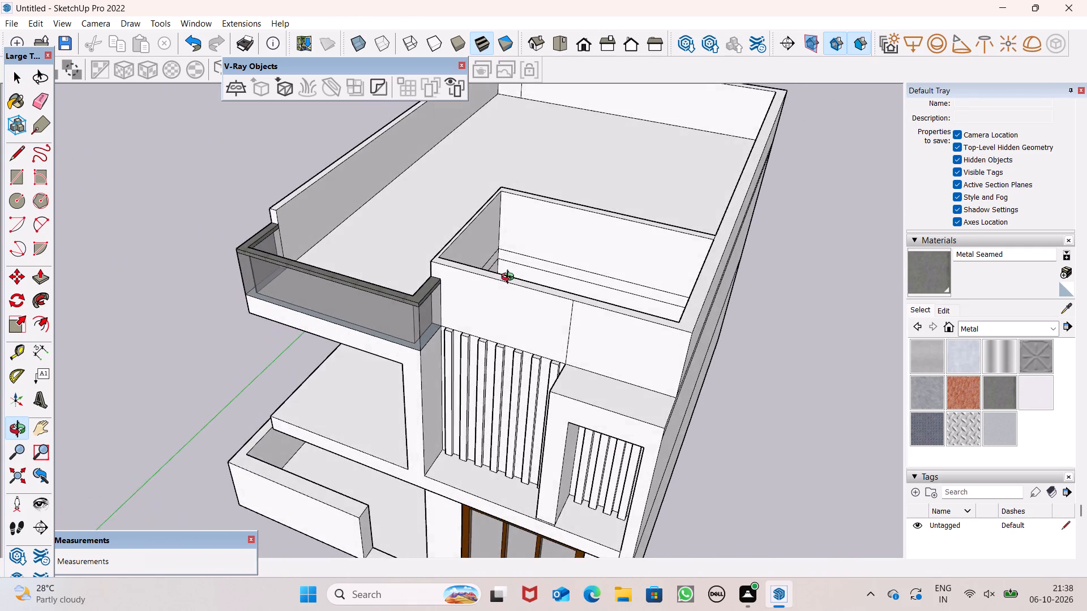
{"action": "middle_click_drag", "start_coordinate": [510, 278], "coordinate": [823, 256]}
{"action": "middle_click_drag", "start_coordinate": [620, 251], "coordinate": [666, 280]}
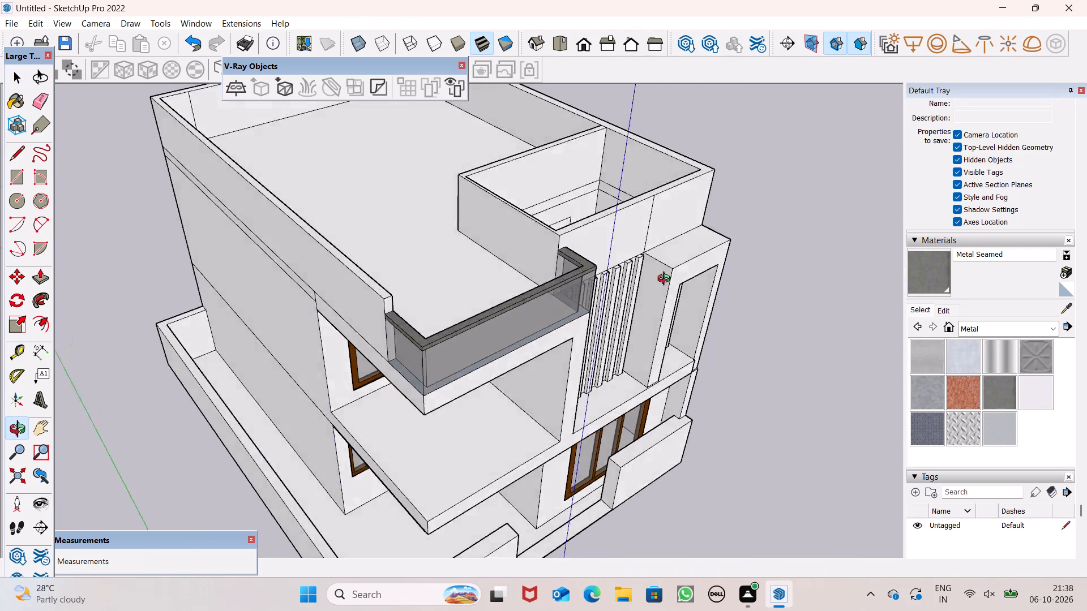
{"action": "middle_click_drag", "start_coordinate": [666, 280], "coordinate": [735, 259]}
{"action": "scroll", "coordinate": [736, 270], "scroll_direction": "up", "scroll_amount": 1}
{"action": "left_click", "coordinate": [37, 276]}
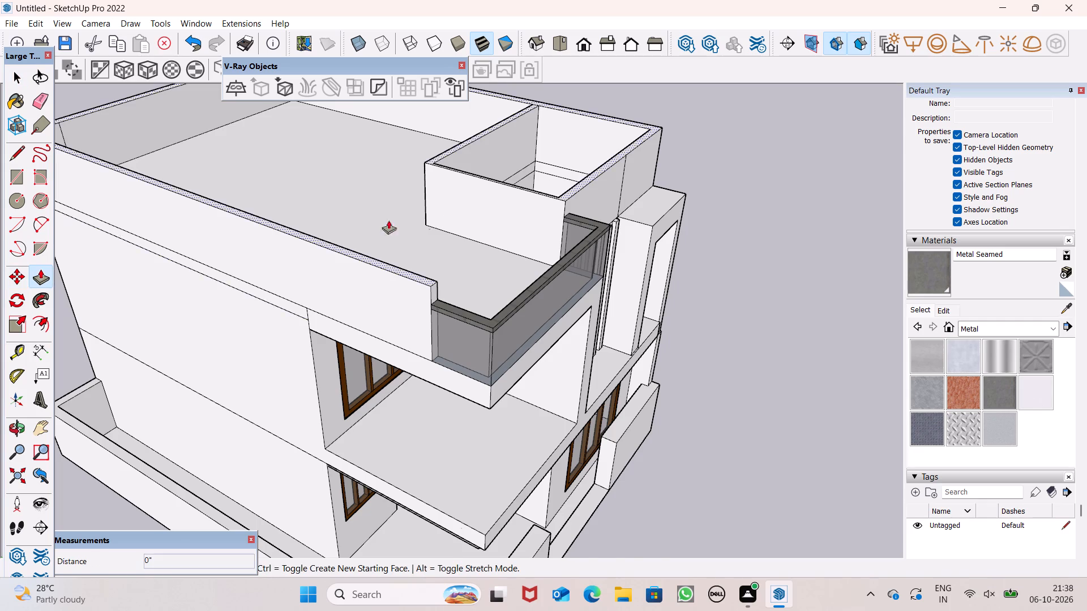
{"action": "scroll", "coordinate": [497, 202], "scroll_direction": "up", "scroll_amount": 4}
{"action": "left_click_drag", "start_coordinate": [518, 206], "coordinate": [507, 222]}
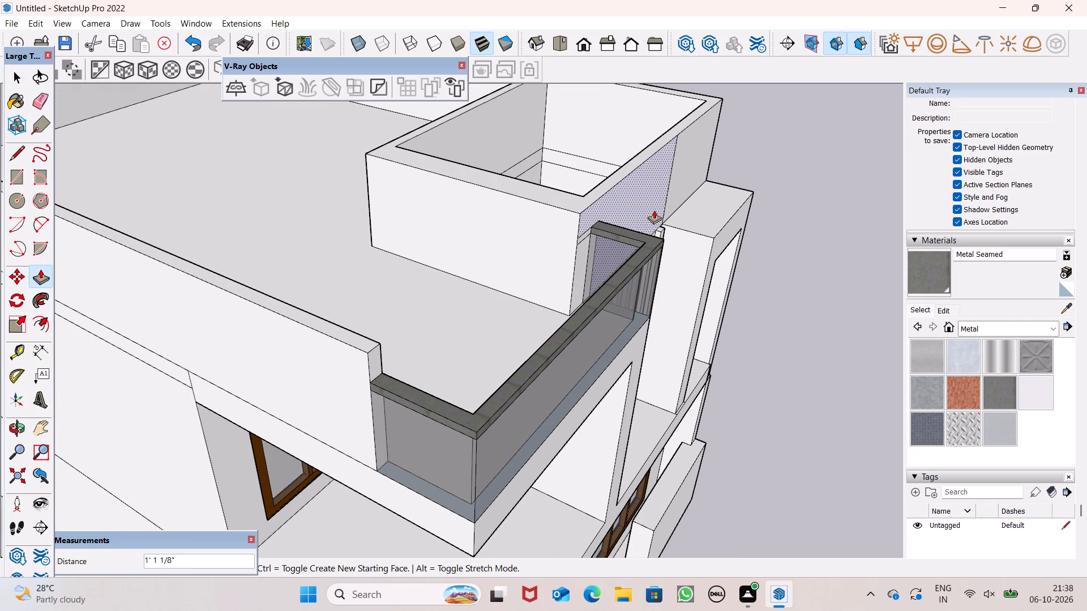
Erase the two short leftover edges on the thickened enclosure wall's front face, beside the glass railing's end.
{"action": "scroll", "coordinate": [654, 209], "scroll_direction": "down", "scroll_amount": 4}
{"action": "middle_click_drag", "start_coordinate": [676, 225], "coordinate": [335, 276]}
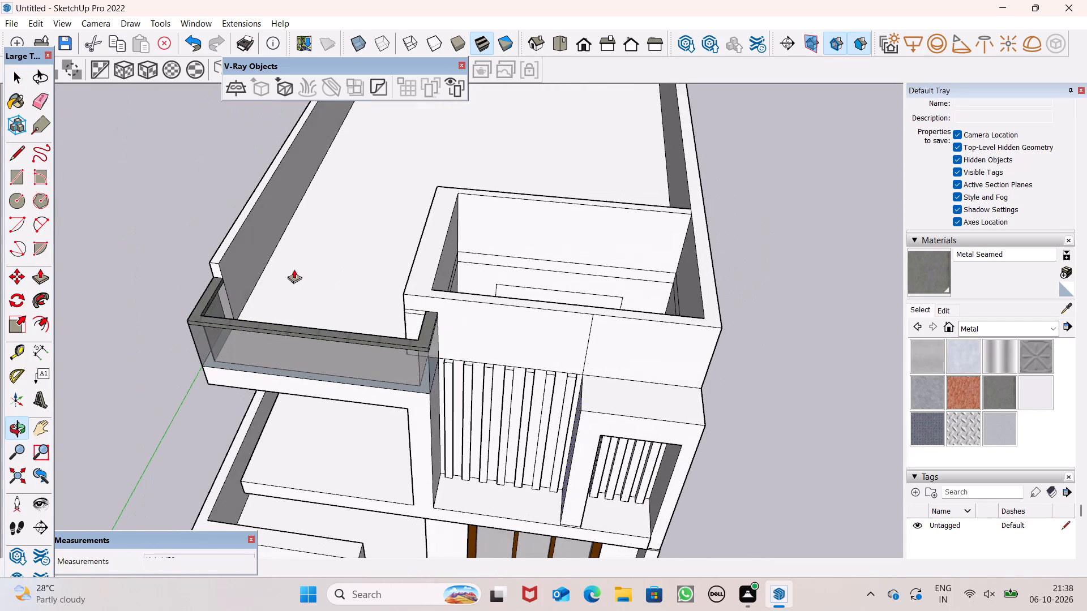
{"action": "left_click", "coordinate": [40, 103]}
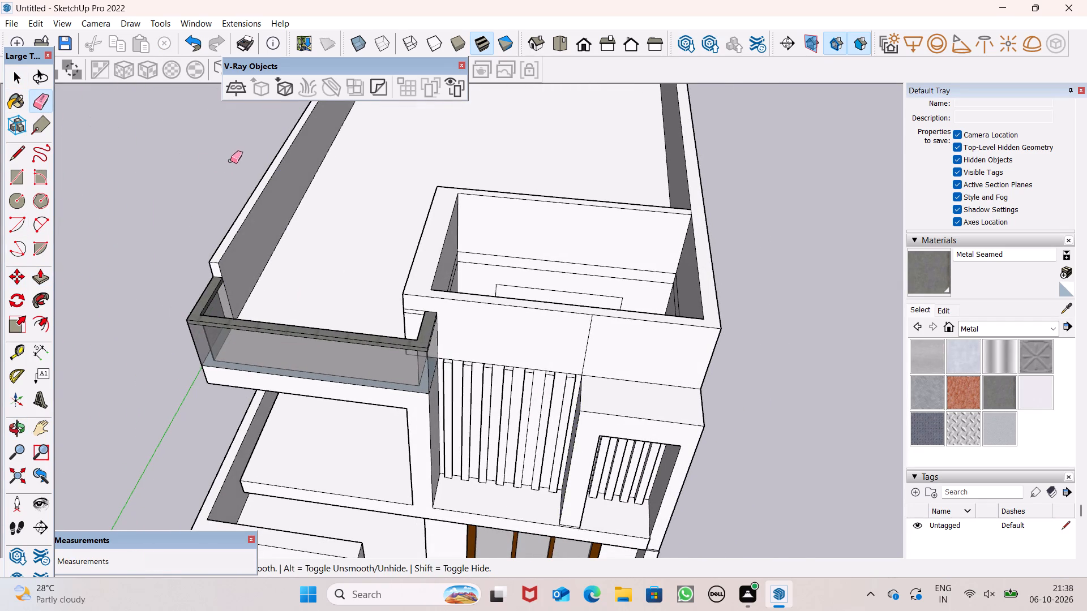
{"action": "scroll", "coordinate": [230, 161], "scroll_direction": "up", "scroll_amount": 2}
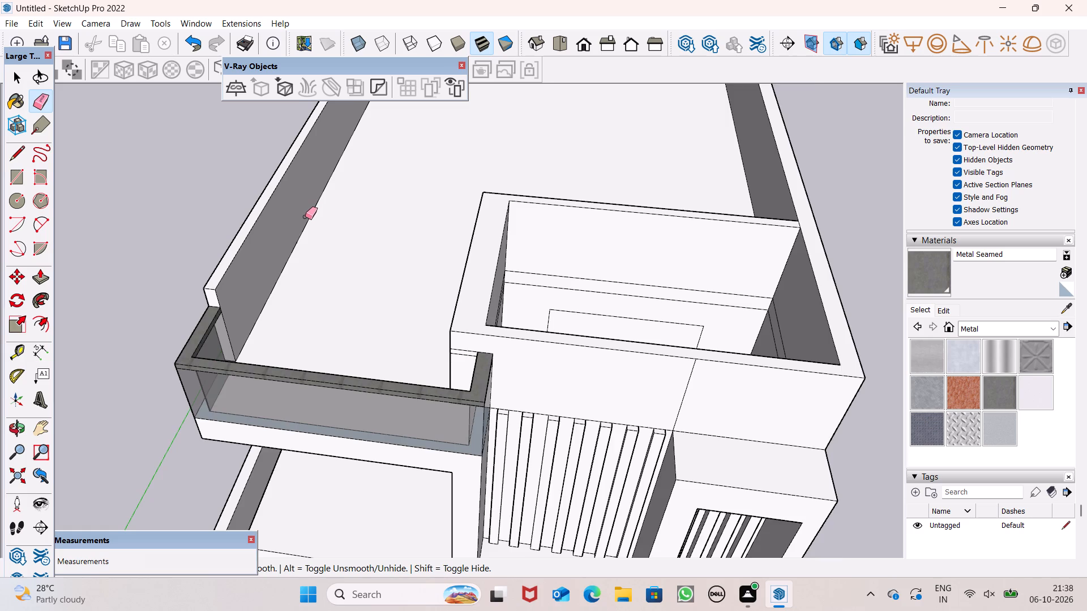
{"action": "scroll", "coordinate": [302, 221], "scroll_direction": "up", "scroll_amount": 1}
{"action": "left_click_drag", "start_coordinate": [478, 371], "coordinate": [484, 369]}
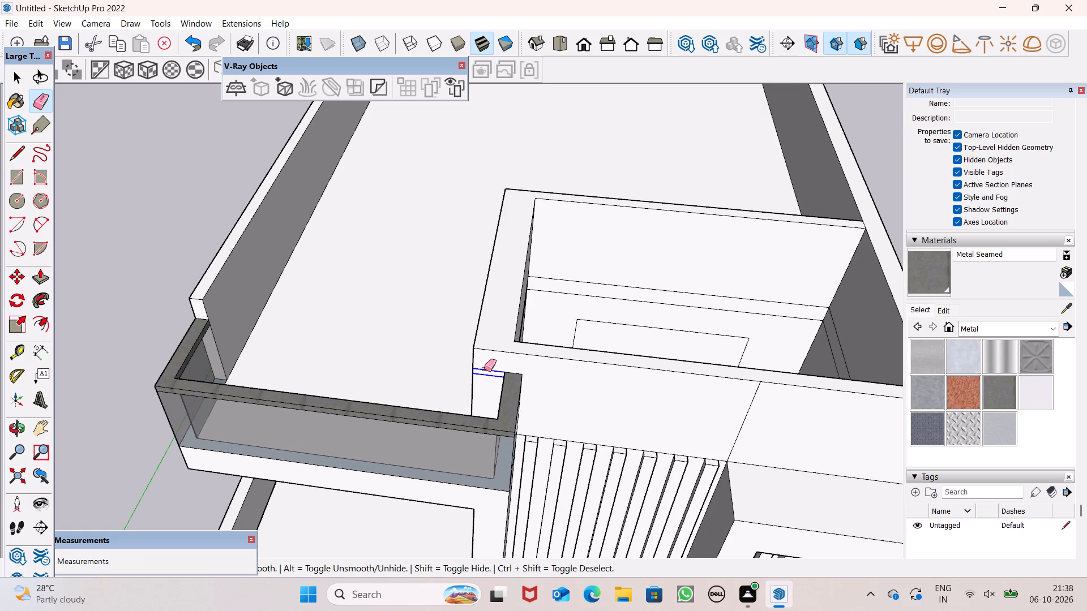
{"action": "left_click_drag", "start_coordinate": [484, 369], "coordinate": [484, 365]}
{"action": "key", "text": "space"}
Draw a line about 6 3/8" across the front wall's top face, from the roof enclosure's inner corner to the outer front edge.
{"action": "scroll", "coordinate": [259, 283], "scroll_direction": "down", "scroll_amount": 3}
{"action": "scroll", "coordinate": [335, 272], "scroll_direction": "down", "scroll_amount": 5}
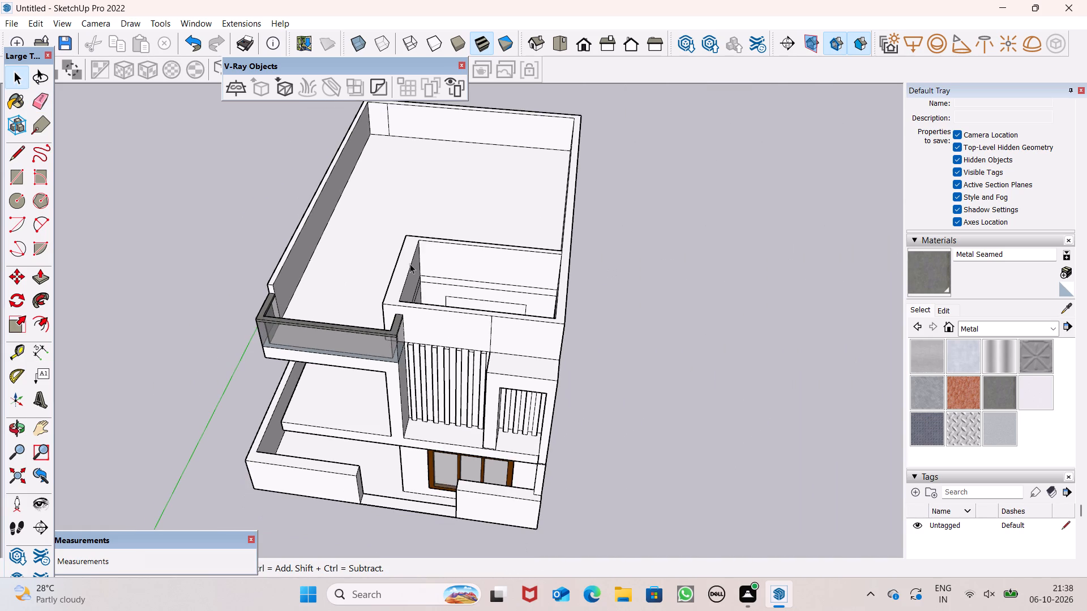
{"action": "middle_click_drag", "start_coordinate": [414, 292], "coordinate": [376, 278]}
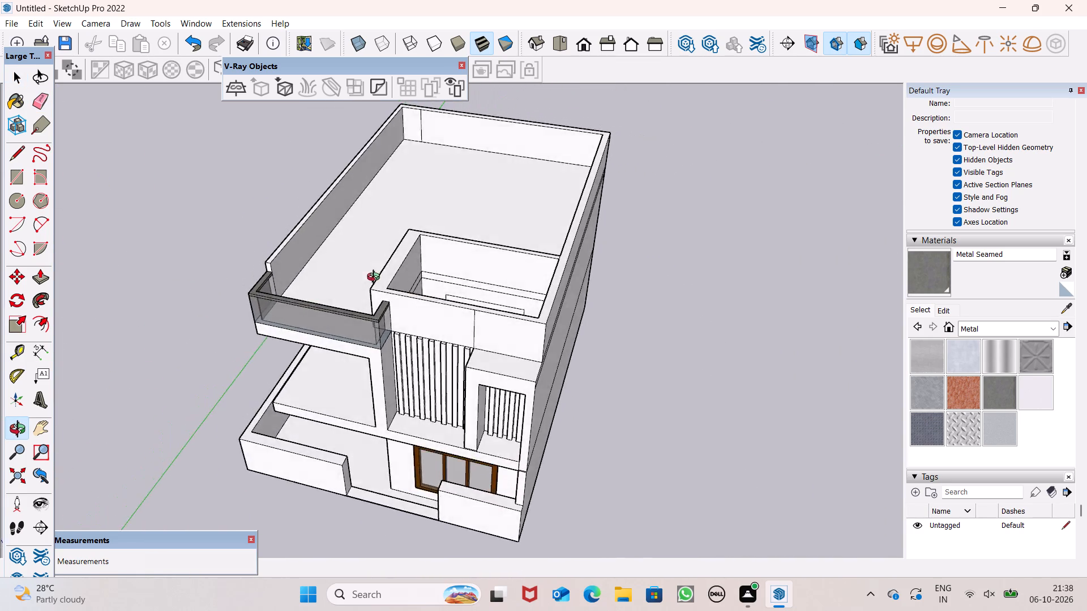
{"action": "middle_click_drag", "start_coordinate": [376, 278], "coordinate": [487, 258]}
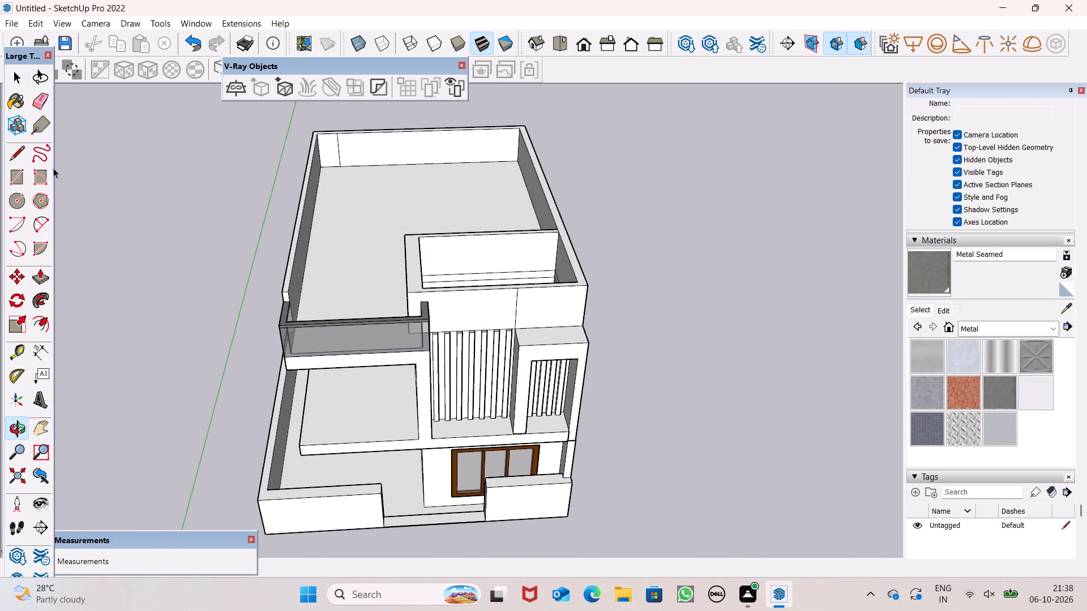
{"action": "left_click", "coordinate": [48, 104]}
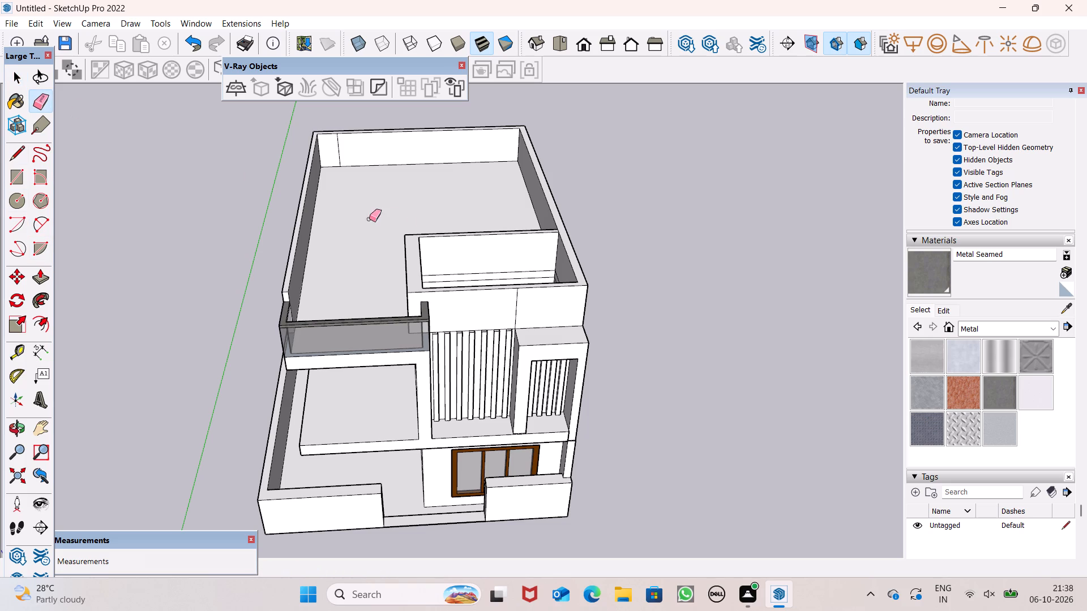
{"action": "middle_click_drag", "start_coordinate": [523, 316], "coordinate": [481, 365]}
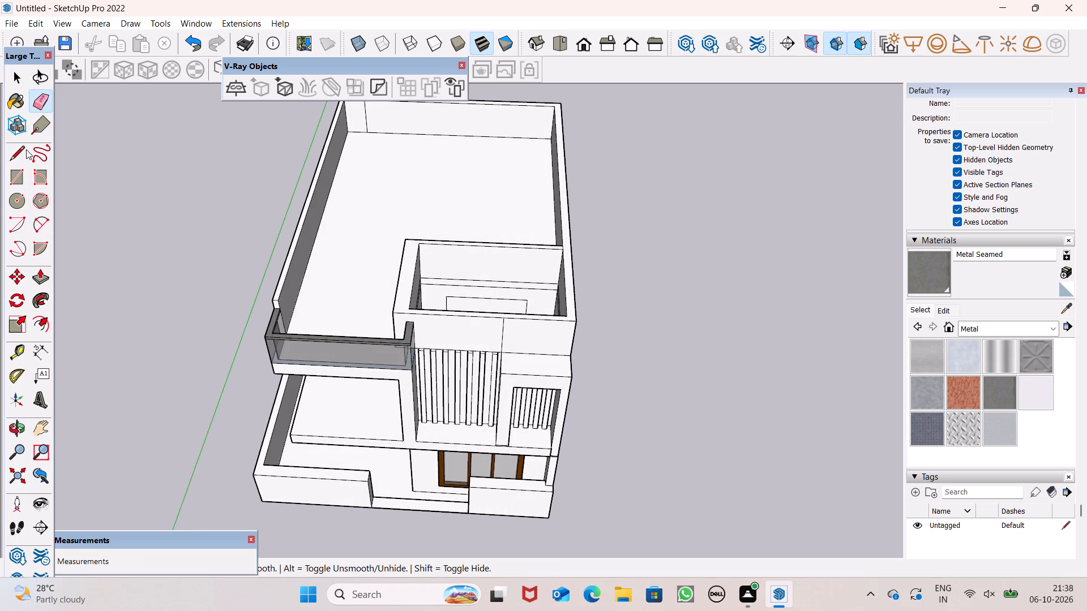
{"action": "left_click", "coordinate": [21, 148]}
{"action": "scroll", "coordinate": [298, 223], "scroll_direction": "up", "scroll_amount": 7}
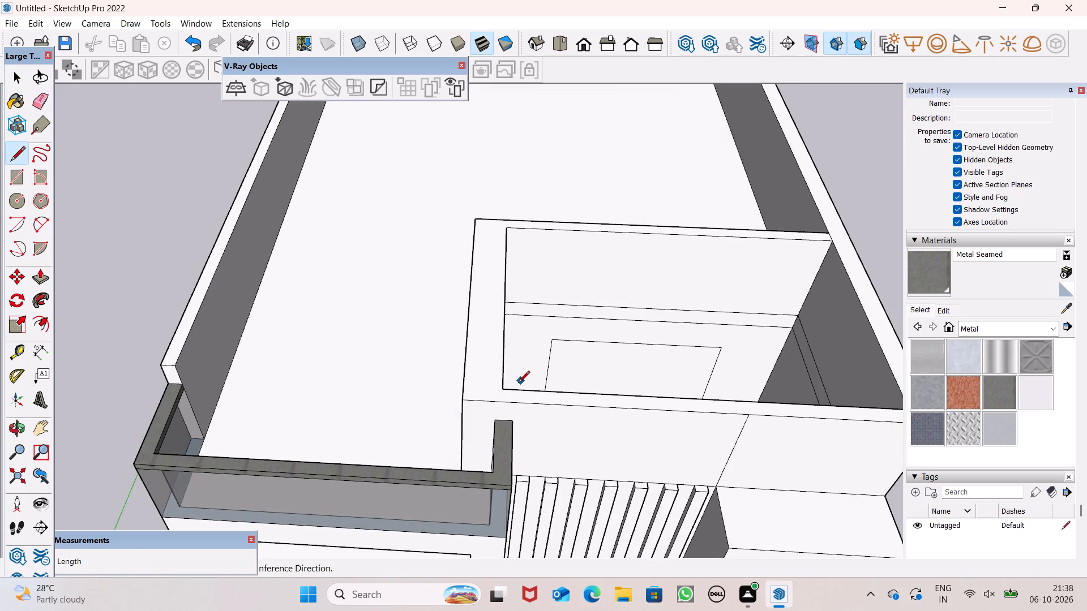
{"action": "left_click", "coordinate": [510, 387]}
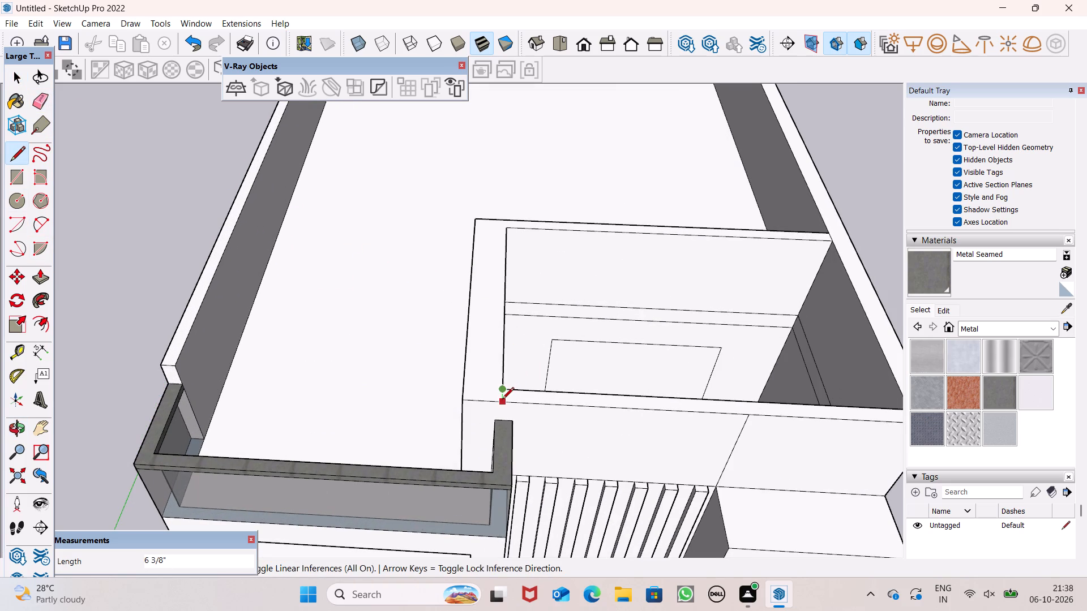
{"action": "left_click", "coordinate": [502, 400]}
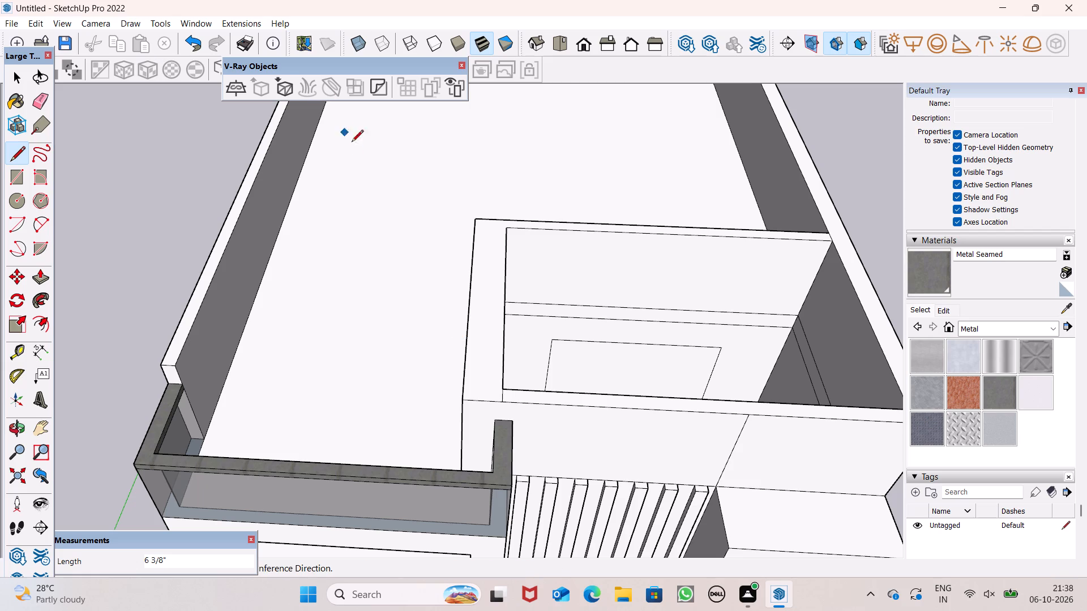
Draw a line across the front wall's top face at the roof enclosure's other inner corner, out to the front edge.
{"action": "scroll", "coordinate": [412, 257], "scroll_direction": "down", "scroll_amount": 5}
{"action": "scroll", "coordinate": [759, 384], "scroll_direction": "up", "scroll_amount": 5}
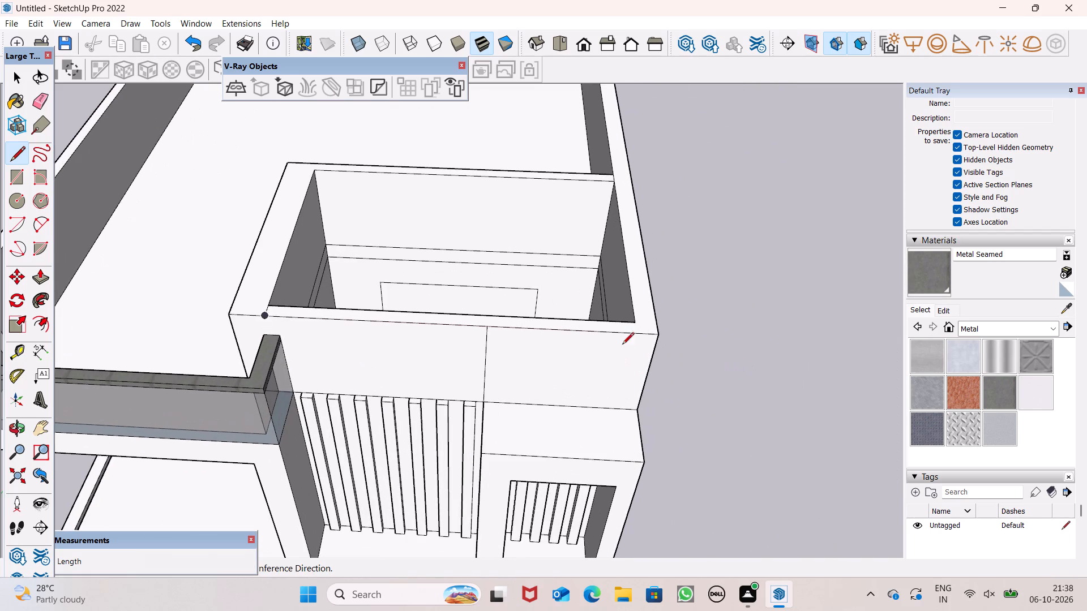
{"action": "left_click_drag", "start_coordinate": [633, 325], "coordinate": [632, 332]}
{"action": "left_click", "coordinate": [632, 337]}
{"action": "key", "text": "space"}
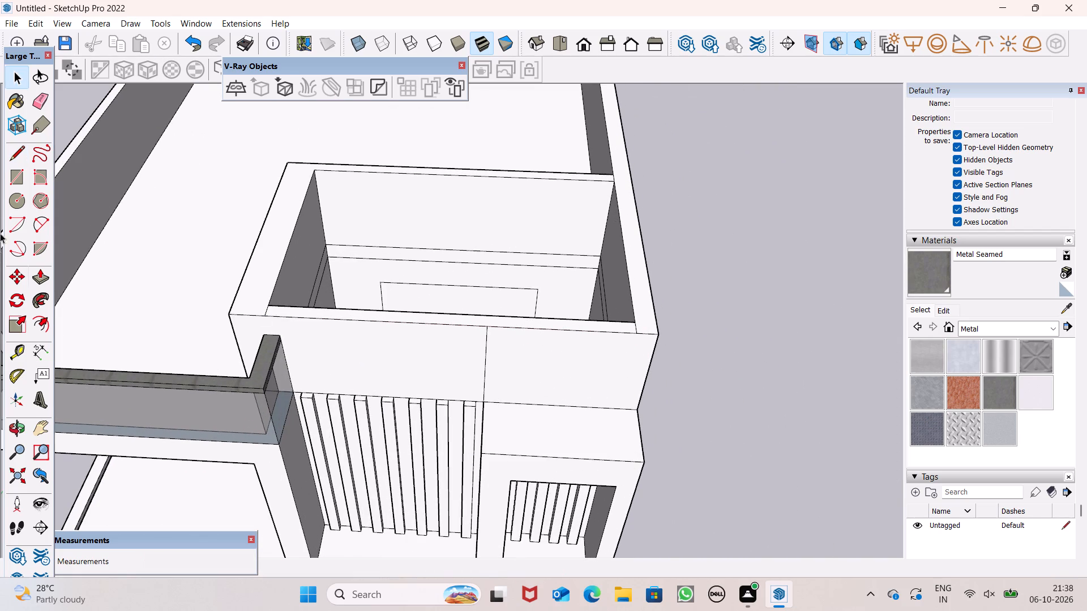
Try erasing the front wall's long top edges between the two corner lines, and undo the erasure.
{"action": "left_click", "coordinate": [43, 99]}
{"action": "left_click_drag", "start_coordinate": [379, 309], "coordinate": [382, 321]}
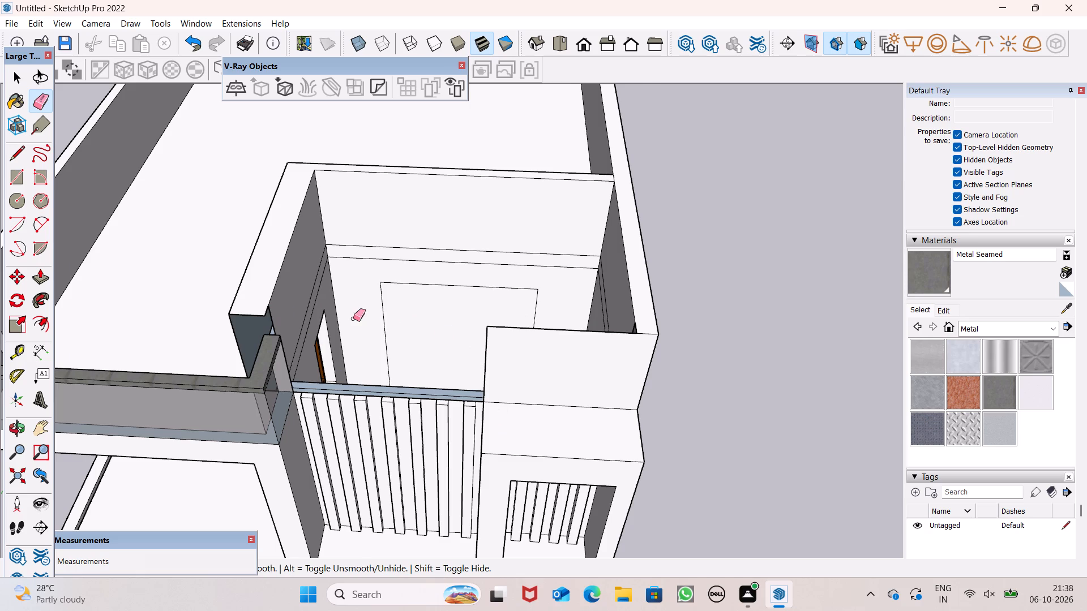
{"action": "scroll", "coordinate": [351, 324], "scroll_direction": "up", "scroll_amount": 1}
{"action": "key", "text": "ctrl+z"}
Draw a vertical line about 11 11/16" down the front wall's face, from the corner line's outer end to the railing's top.
{"action": "middle_click_drag", "start_coordinate": [379, 352], "coordinate": [181, 527]}
{"action": "scroll", "coordinate": [376, 407], "scroll_direction": "up", "scroll_amount": 1}
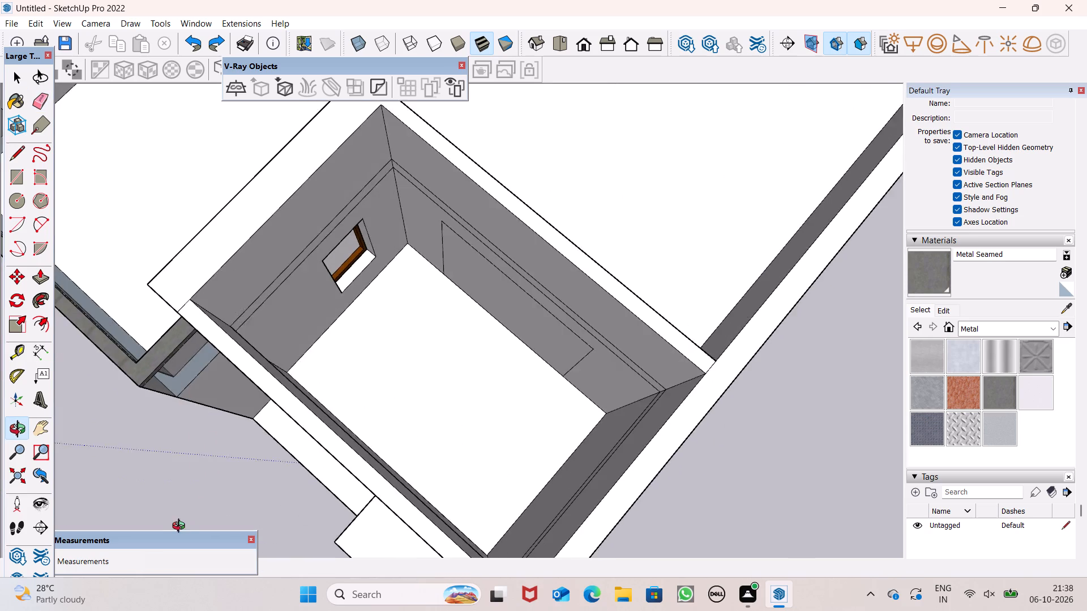
{"action": "middle_click_drag", "start_coordinate": [181, 527], "coordinate": [437, 308]}
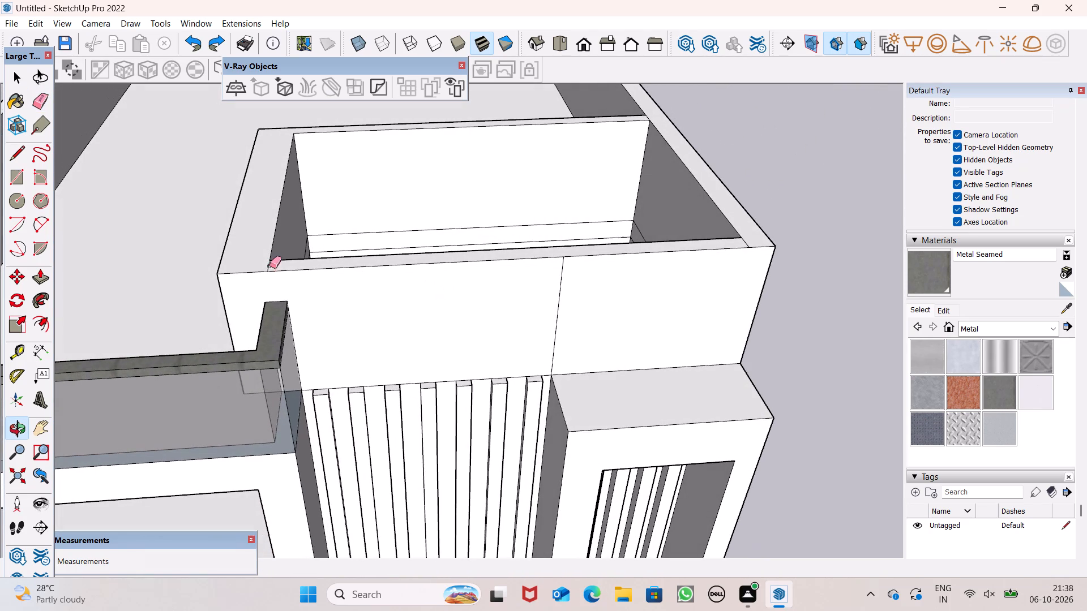
{"action": "left_click", "coordinate": [18, 160]}
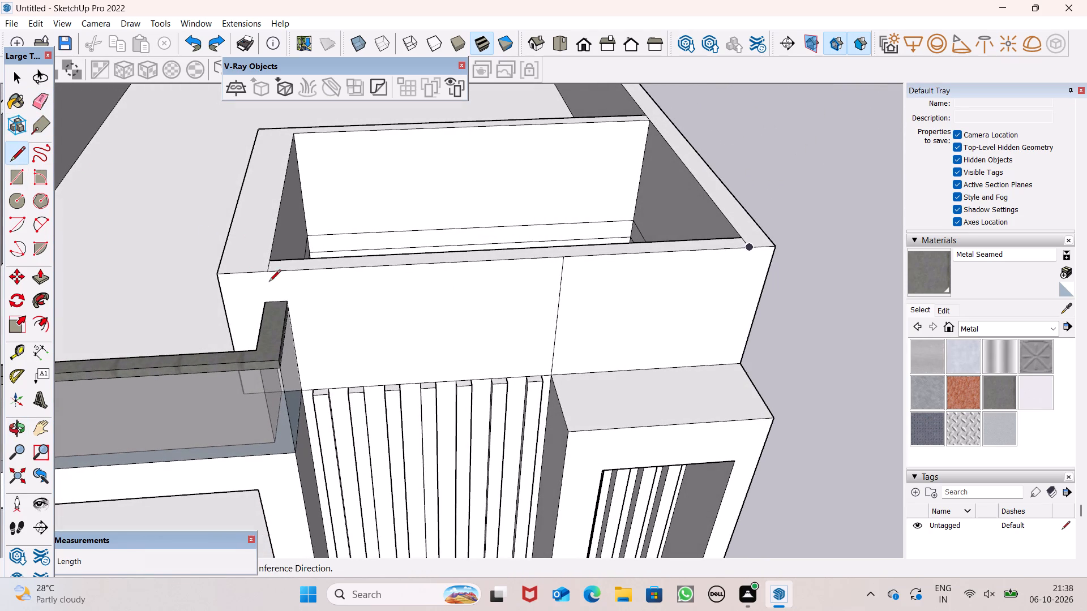
{"action": "left_click", "coordinate": [266, 273]}
{"action": "scroll", "coordinate": [267, 308], "scroll_direction": "up", "scroll_amount": 5}
{"action": "scroll", "coordinate": [267, 306], "scroll_direction": "down", "scroll_amount": 1}
{"action": "scroll", "coordinate": [267, 300], "scroll_direction": "up", "scroll_amount": 1}
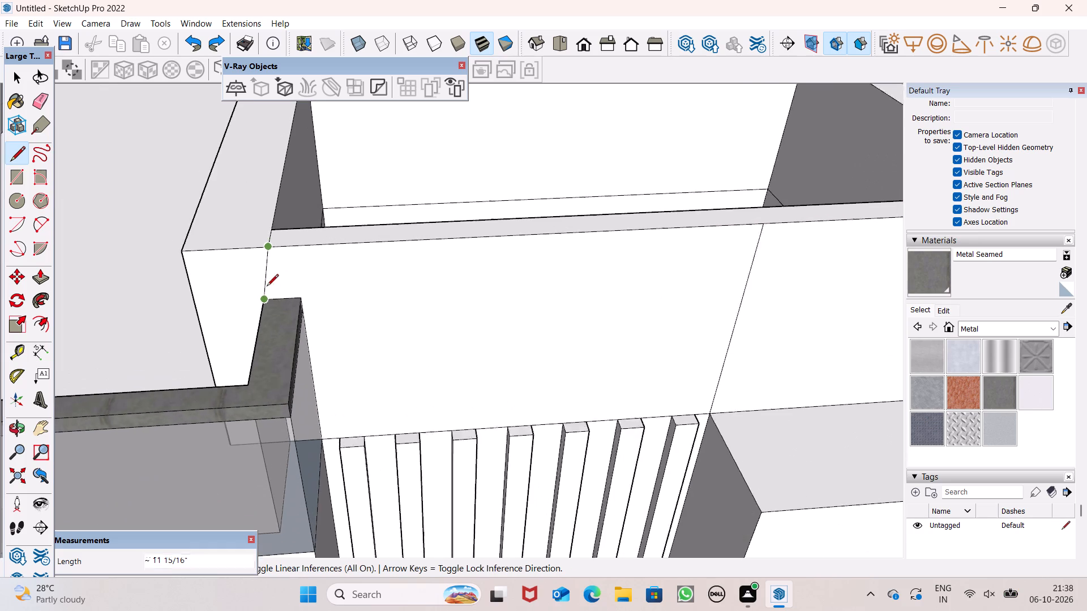
{"action": "scroll", "coordinate": [267, 287], "scroll_direction": "up", "scroll_amount": 1}
{"action": "left_click", "coordinate": [273, 300]}
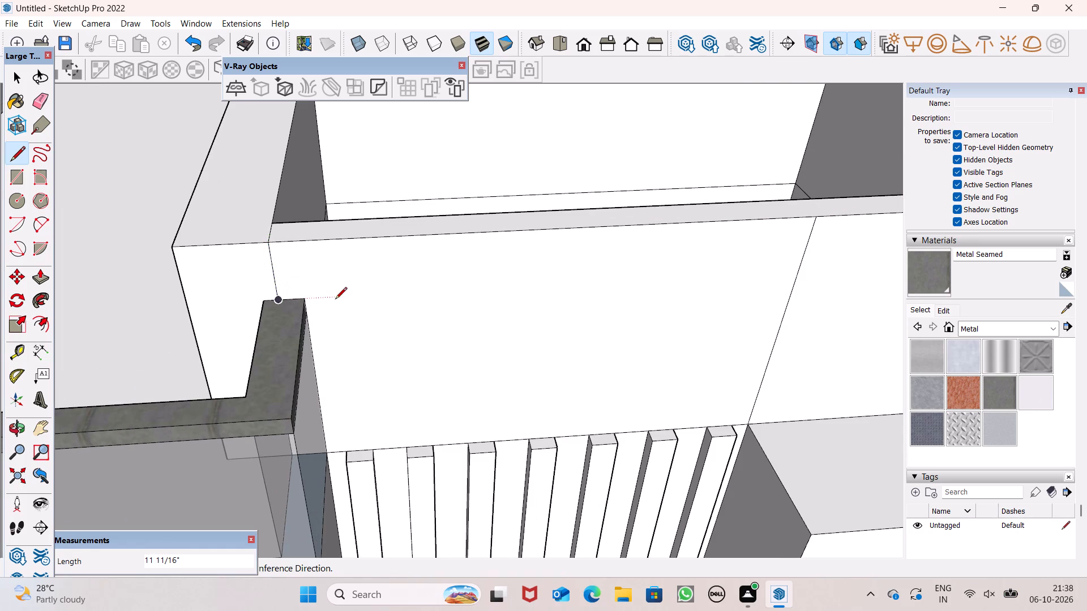
{"action": "key", "text": "space"}
Push/Pull the front wall's top face between the corner lines down 11 11/16", level with the railing's top.
{"action": "scroll", "coordinate": [392, 270], "scroll_direction": "down", "scroll_amount": 3}
{"action": "scroll", "coordinate": [462, 272], "scroll_direction": "down", "scroll_amount": 3}
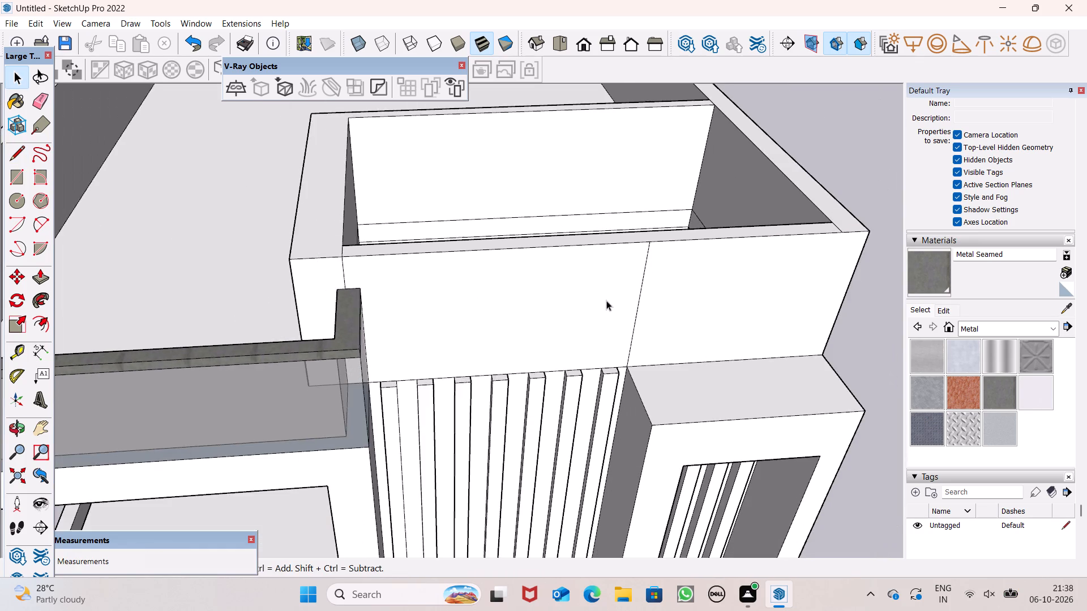
{"action": "middle_click_drag", "start_coordinate": [606, 301], "coordinate": [569, 320]}
{"action": "left_click", "coordinate": [38, 280]}
{"action": "scroll", "coordinate": [376, 252], "scroll_direction": "up", "scroll_amount": 4}
{"action": "left_click_drag", "start_coordinate": [370, 277], "coordinate": [407, 343]}
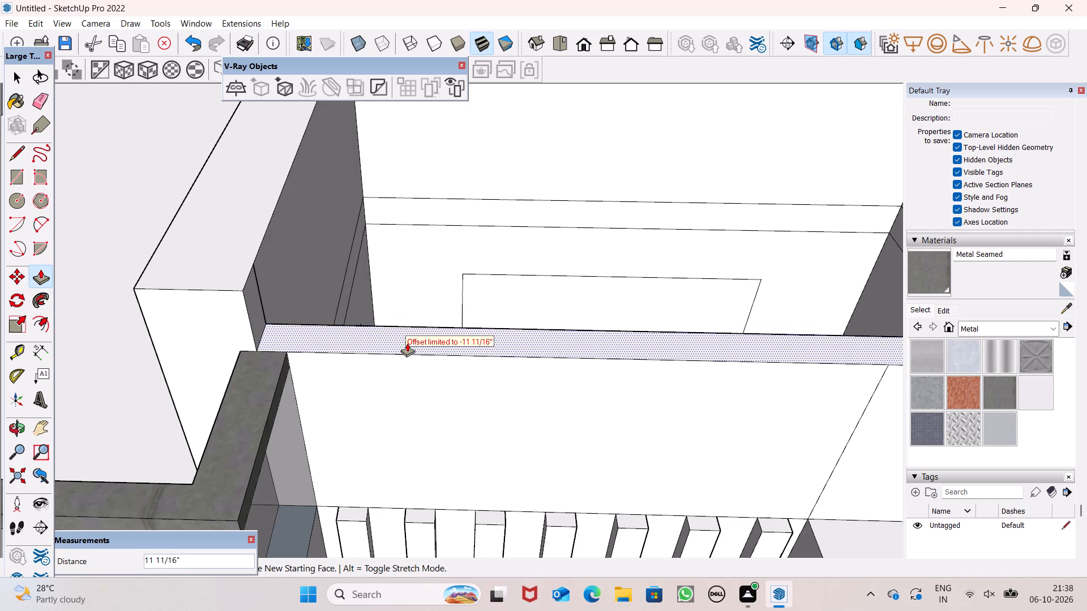
{"action": "left_click_drag", "start_coordinate": [407, 343], "coordinate": [413, 350]}
Push/Pull the front wall's top face down another 3' 3" to open the enclosure's front above the vertical strips.
{"action": "scroll", "coordinate": [468, 296], "scroll_direction": "down", "scroll_amount": 5}
{"action": "middle_click_drag", "start_coordinate": [653, 331], "coordinate": [416, 401]}
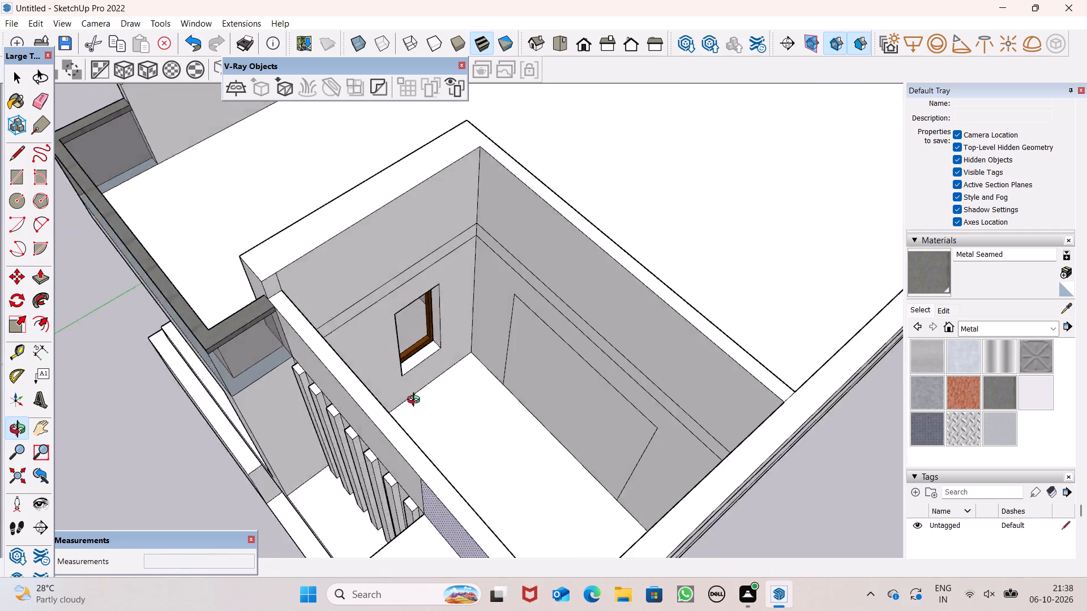
{"action": "middle_click_drag", "start_coordinate": [416, 401], "coordinate": [634, 267]}
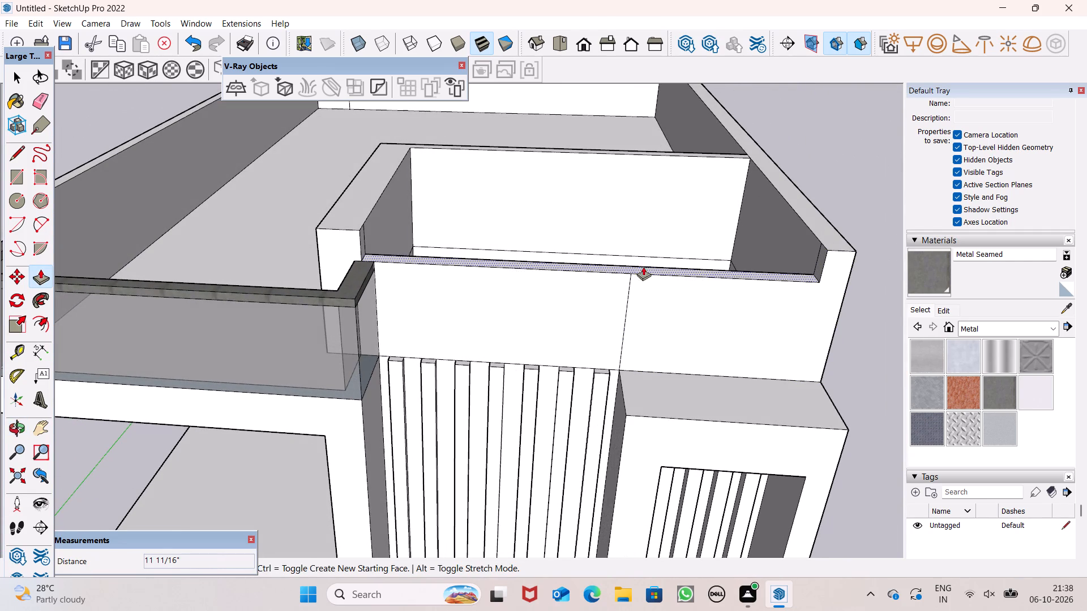
{"action": "left_click", "coordinate": [22, 156]}
{"action": "scroll", "coordinate": [276, 288], "scroll_direction": "down", "scroll_amount": 3}
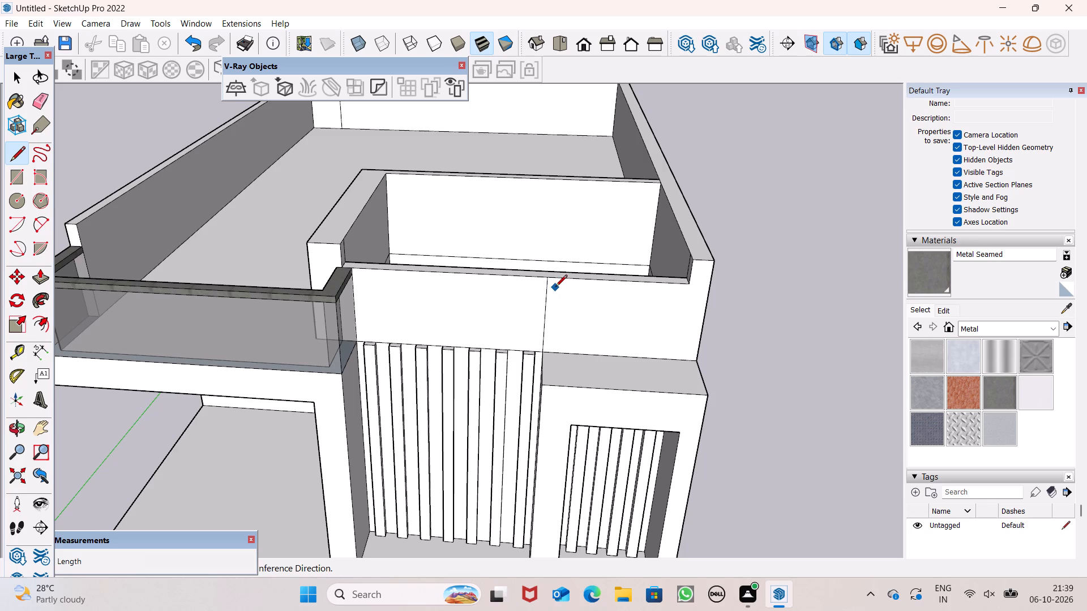
{"action": "middle_click_drag", "start_coordinate": [555, 287], "coordinate": [581, 153]}
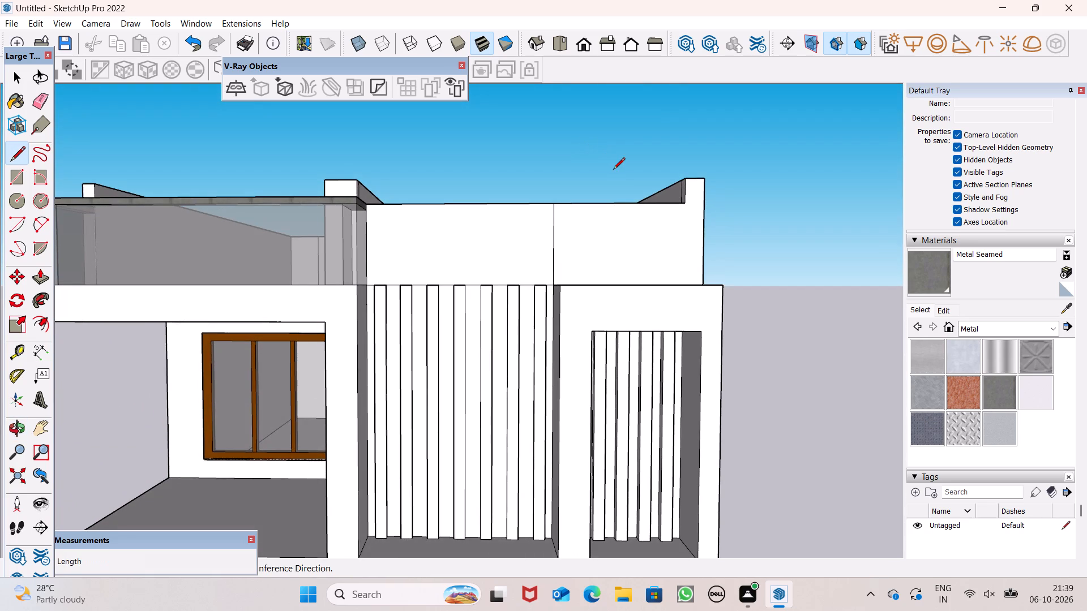
{"action": "scroll", "coordinate": [642, 193], "scroll_direction": "down", "scroll_amount": 1}
{"action": "middle_click_drag", "start_coordinate": [686, 233], "coordinate": [676, 246]}
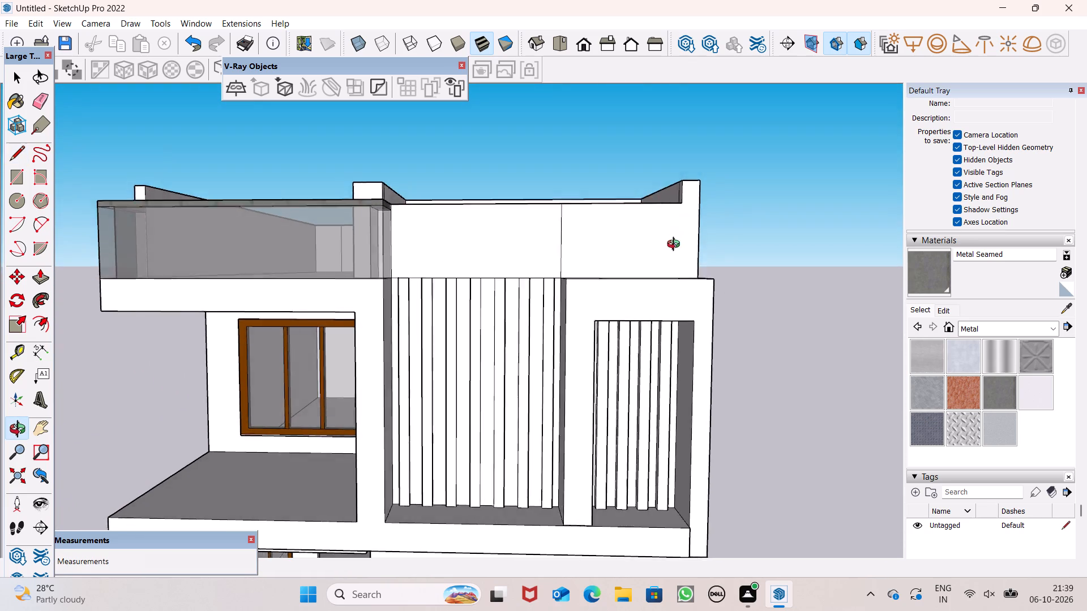
{"action": "middle_click_drag", "start_coordinate": [676, 246], "coordinate": [686, 398]}
{"action": "middle_click_drag", "start_coordinate": [687, 294], "coordinate": [559, 385]}
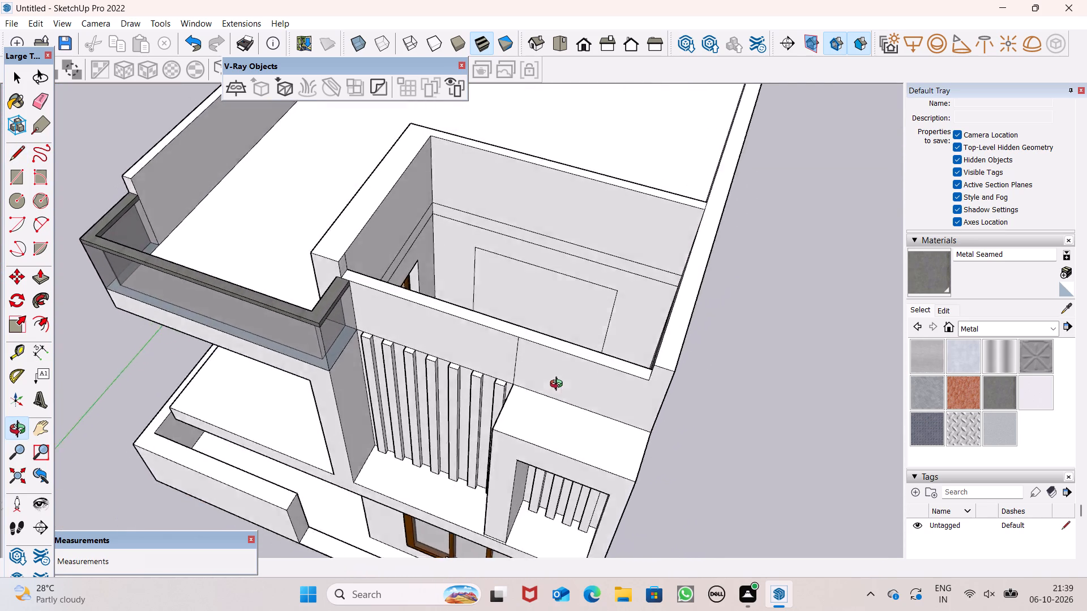
{"action": "middle_click_drag", "start_coordinate": [559, 385], "coordinate": [523, 364]}
{"action": "middle_click_drag", "start_coordinate": [513, 333], "coordinate": [533, 337]}
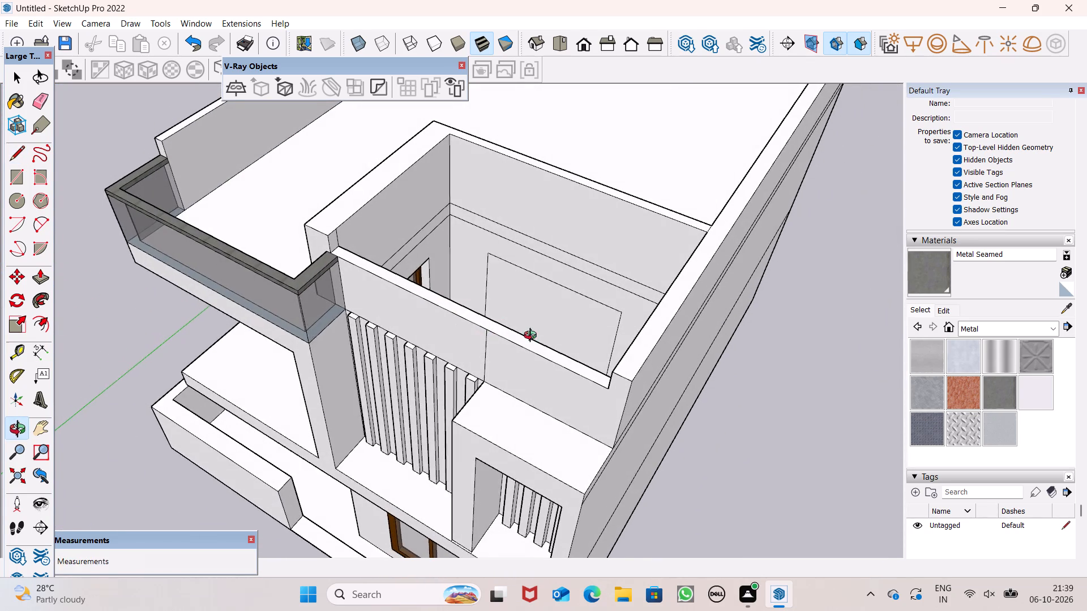
{"action": "middle_click_drag", "start_coordinate": [533, 337], "coordinate": [578, 330]}
{"action": "left_click", "coordinate": [48, 288]}
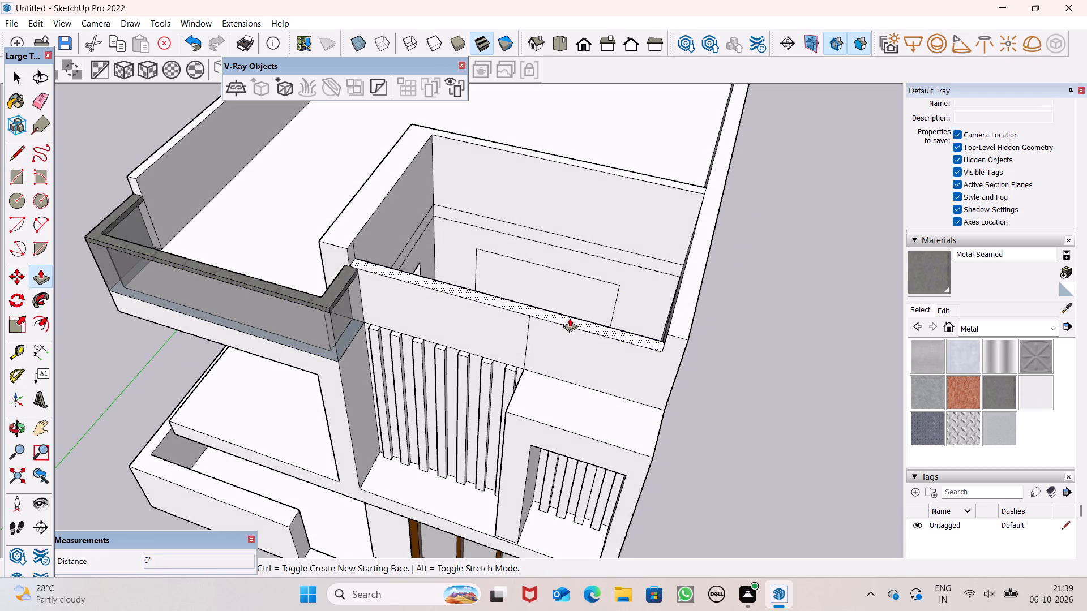
{"action": "left_click_drag", "start_coordinate": [570, 318], "coordinate": [571, 372]}
Push/Pull the recessed front face under the lowered wall's top outward to close the narrow gap along the adjoining ledge.
{"action": "middle_click_drag", "start_coordinate": [562, 365], "coordinate": [356, 477]}
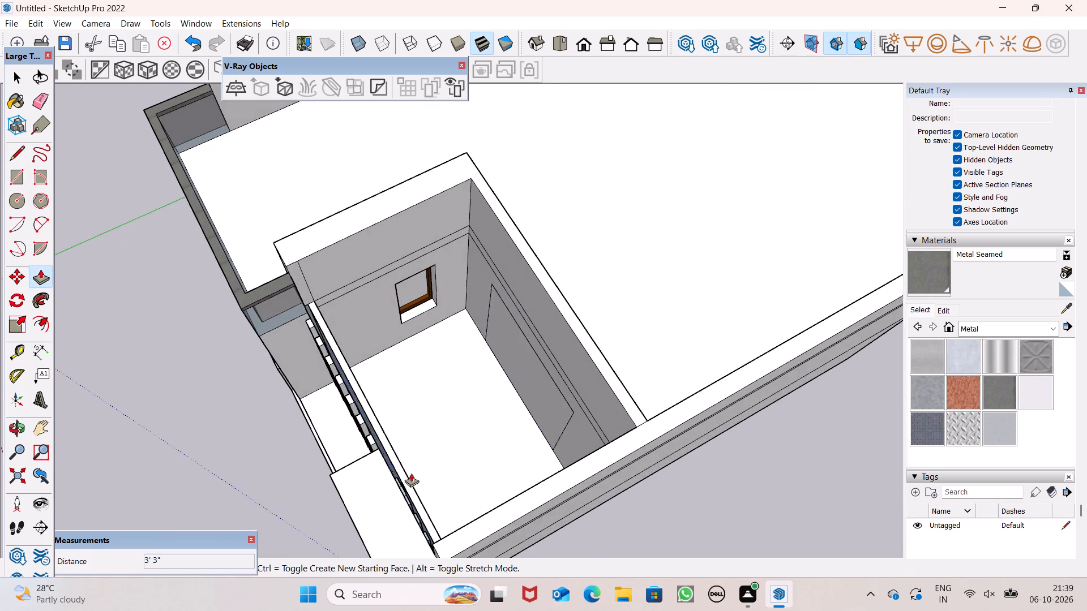
{"action": "scroll", "coordinate": [428, 488], "scroll_direction": "up", "scroll_amount": 1}
{"action": "middle_click_drag", "start_coordinate": [429, 491], "coordinate": [400, 488]}
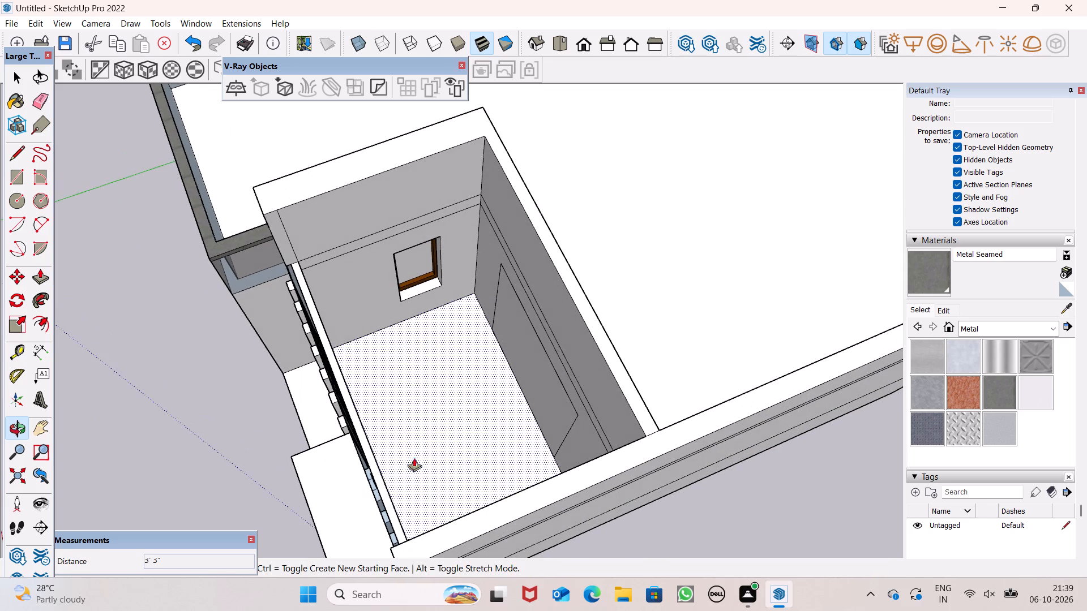
{"action": "middle_click_drag", "start_coordinate": [411, 461], "coordinate": [594, 431]}
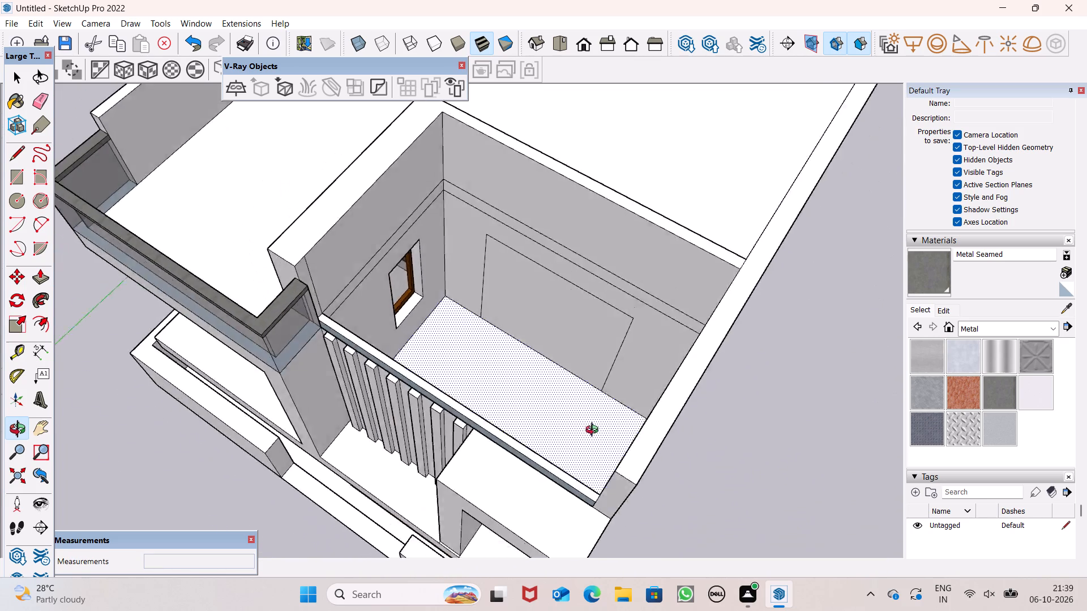
{"action": "middle_click_drag", "start_coordinate": [594, 431], "coordinate": [662, 423]}
{"action": "scroll", "coordinate": [645, 458], "scroll_direction": "up", "scroll_amount": 10}
{"action": "middle_click_drag", "start_coordinate": [648, 431], "coordinate": [814, 350]}
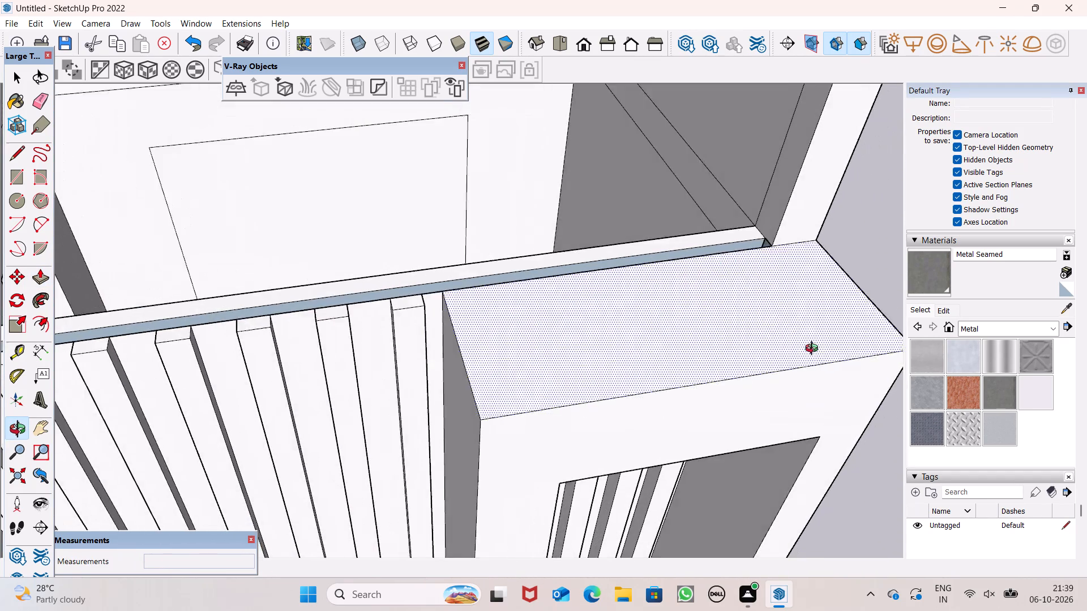
{"action": "middle_click_drag", "start_coordinate": [814, 350], "coordinate": [830, 337]}
{"action": "scroll", "coordinate": [487, 262], "scroll_direction": "up", "scroll_amount": 5}
{"action": "left_click_drag", "start_coordinate": [475, 275], "coordinate": [486, 291]}
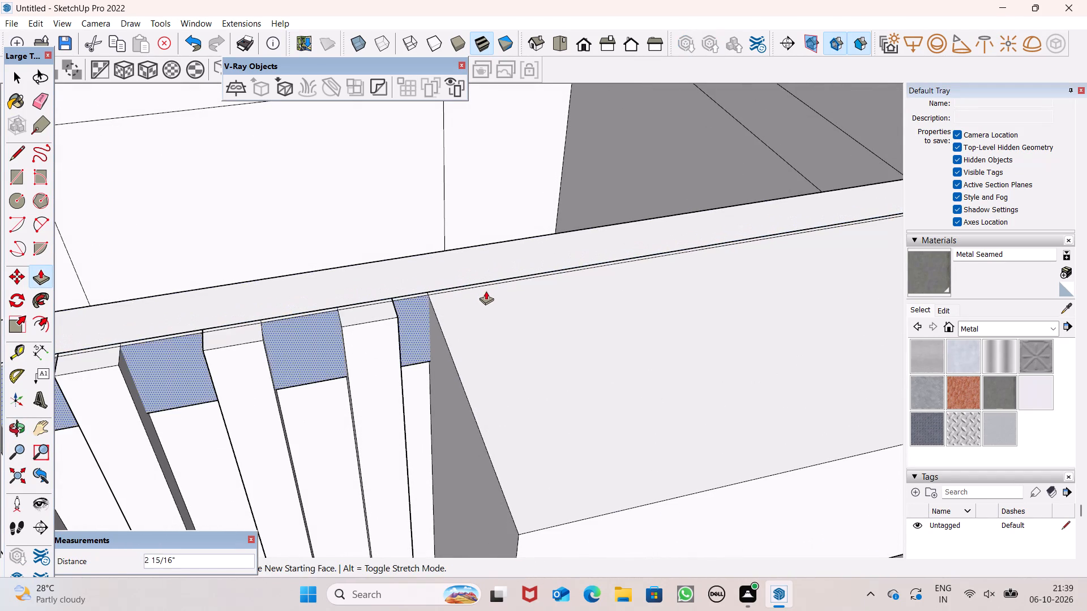
{"action": "left_click_drag", "start_coordinate": [486, 291], "coordinate": [488, 286]}
{"action": "key", "text": "space"}
Erase the short leftover horizontal edges between the vertical strips, near the top of the wide recess's back wall.
{"action": "scroll", "coordinate": [586, 238], "scroll_direction": "down", "scroll_amount": 2}
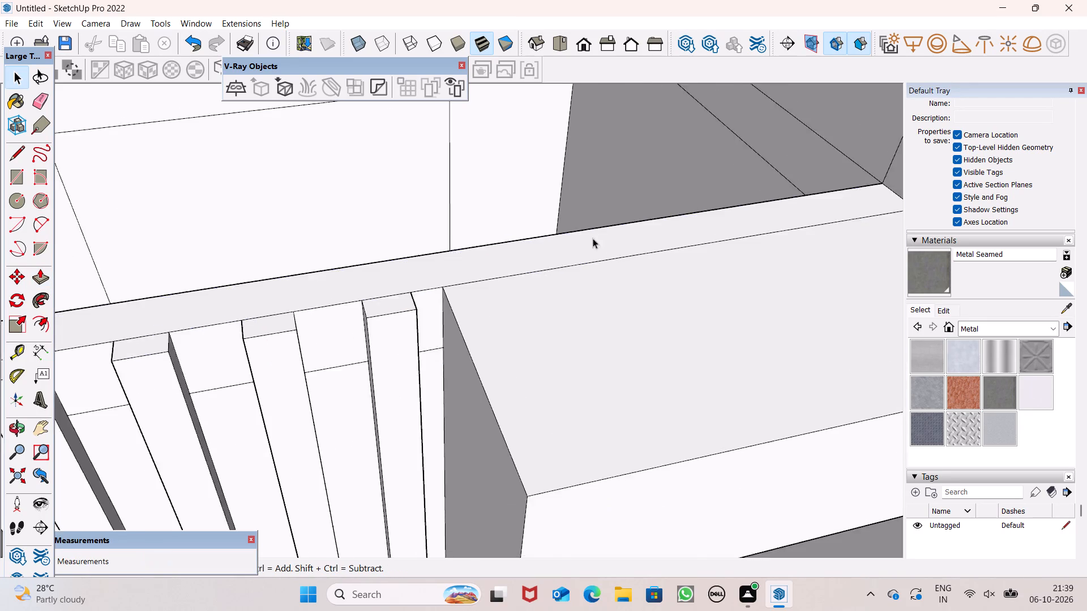
{"action": "scroll", "coordinate": [593, 238], "scroll_direction": "down", "scroll_amount": 7}
{"action": "scroll", "coordinate": [687, 261], "scroll_direction": "down", "scroll_amount": 6}
{"action": "scroll", "coordinate": [624, 256], "scroll_direction": "down", "scroll_amount": 3}
{"action": "middle_click_drag", "start_coordinate": [624, 256], "coordinate": [560, 266]}
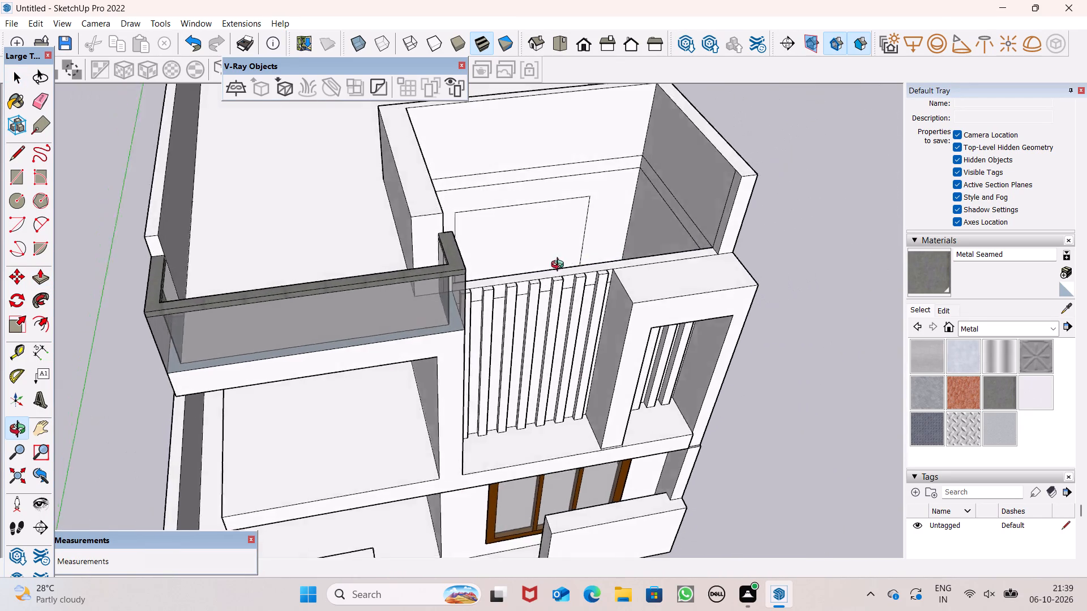
{"action": "middle_click_drag", "start_coordinate": [560, 266], "coordinate": [519, 247]}
{"action": "left_click", "coordinate": [42, 108]}
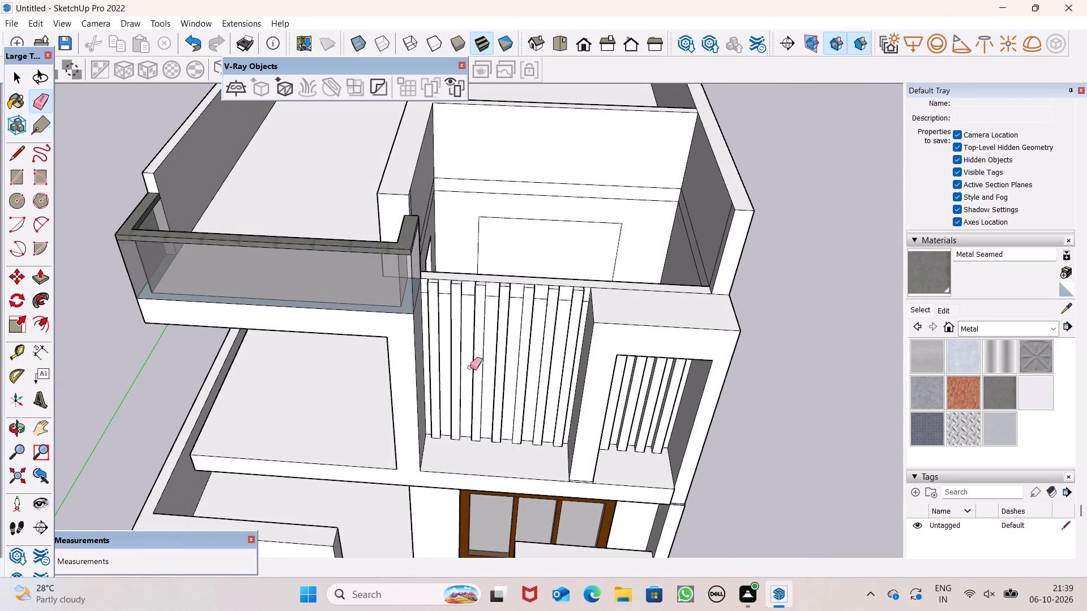
{"action": "scroll", "coordinate": [468, 332], "scroll_direction": "up", "scroll_amount": 14}
{"action": "left_click", "coordinate": [445, 288]}
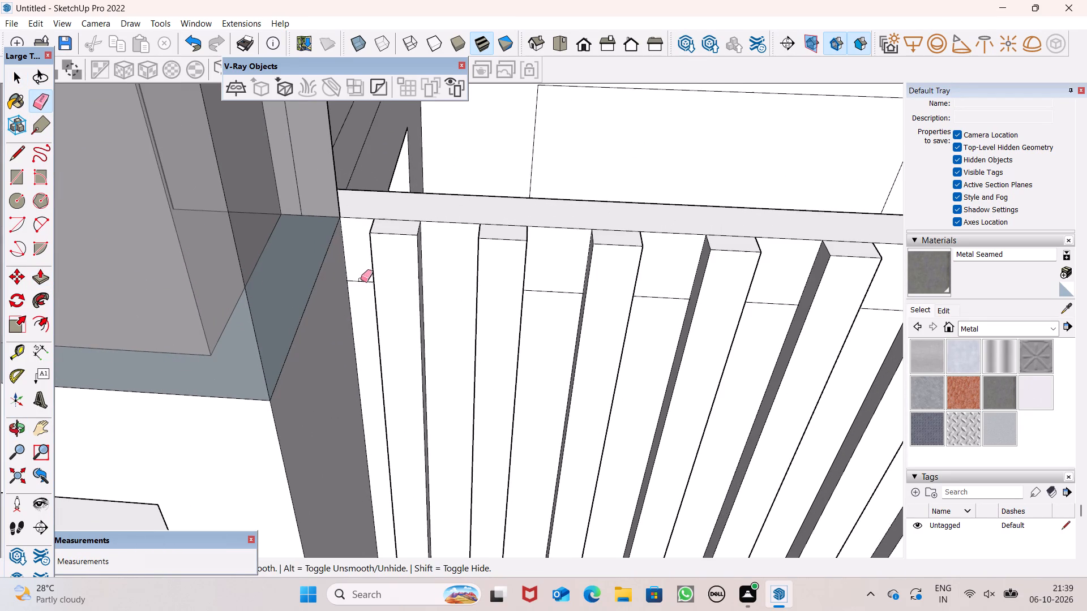
{"action": "left_click", "coordinate": [356, 278]}
{"action": "left_click_drag", "start_coordinate": [560, 287], "coordinate": [556, 305]}
{"action": "left_click_drag", "start_coordinate": [656, 298], "coordinate": [652, 309]}
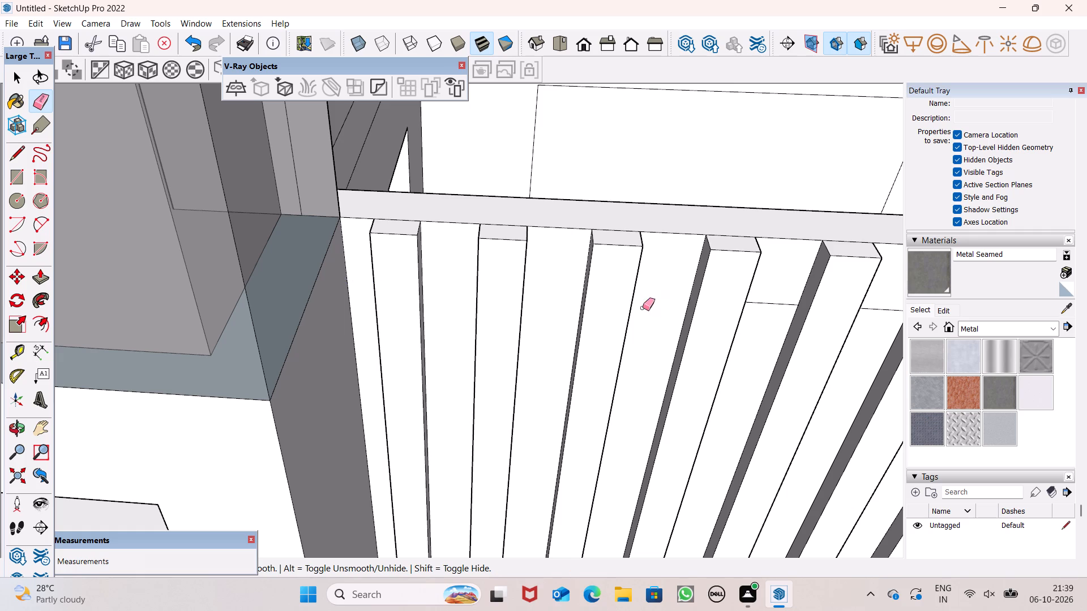
{"action": "scroll", "coordinate": [628, 312], "scroll_direction": "down", "scroll_amount": 8}
{"action": "left_click_drag", "start_coordinate": [700, 314], "coordinate": [697, 325]}
{"action": "left_click_drag", "start_coordinate": [745, 321], "coordinate": [748, 330]}
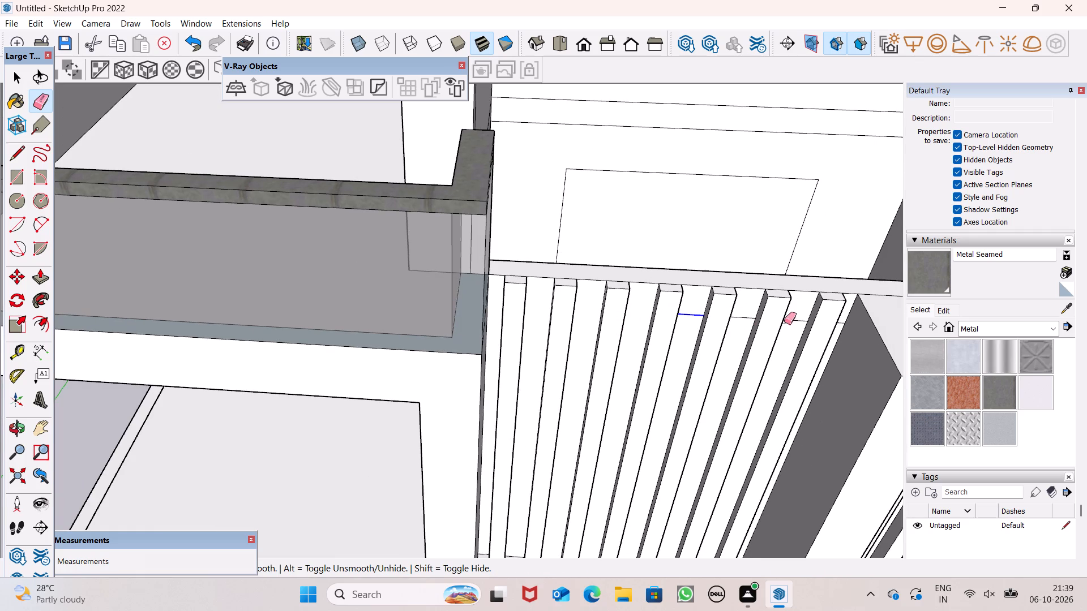
{"action": "left_click_drag", "start_coordinate": [795, 320], "coordinate": [791, 327]}
{"action": "left_click", "coordinate": [738, 319]}
{"action": "scroll", "coordinate": [744, 350], "scroll_direction": "down", "scroll_amount": 2}
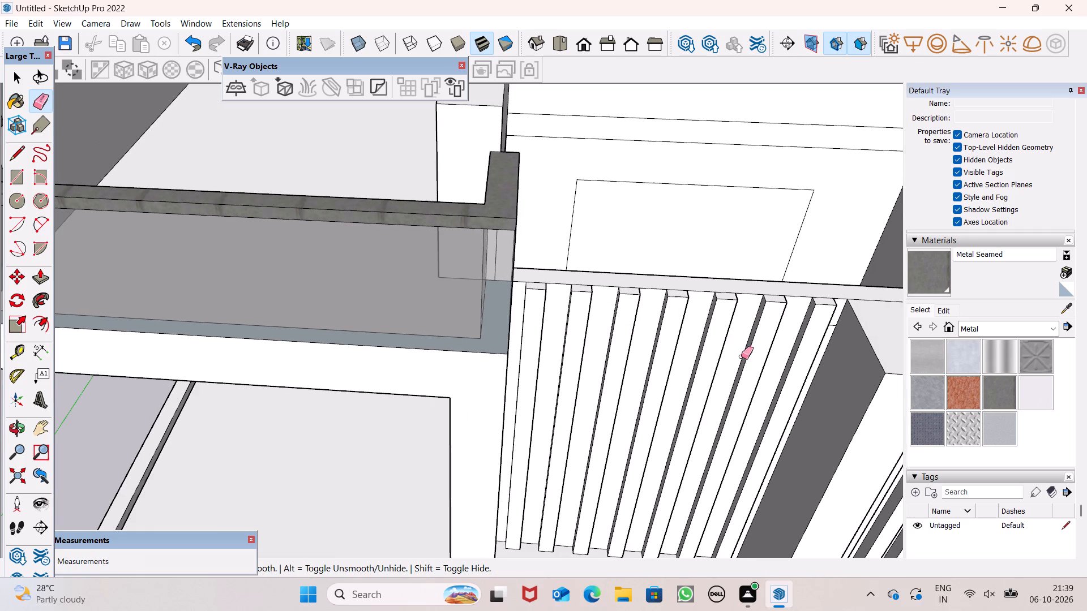
{"action": "scroll", "coordinate": [863, 338], "scroll_direction": "up", "scroll_amount": 12}
{"action": "left_click_drag", "start_coordinate": [795, 306], "coordinate": [790, 328]}
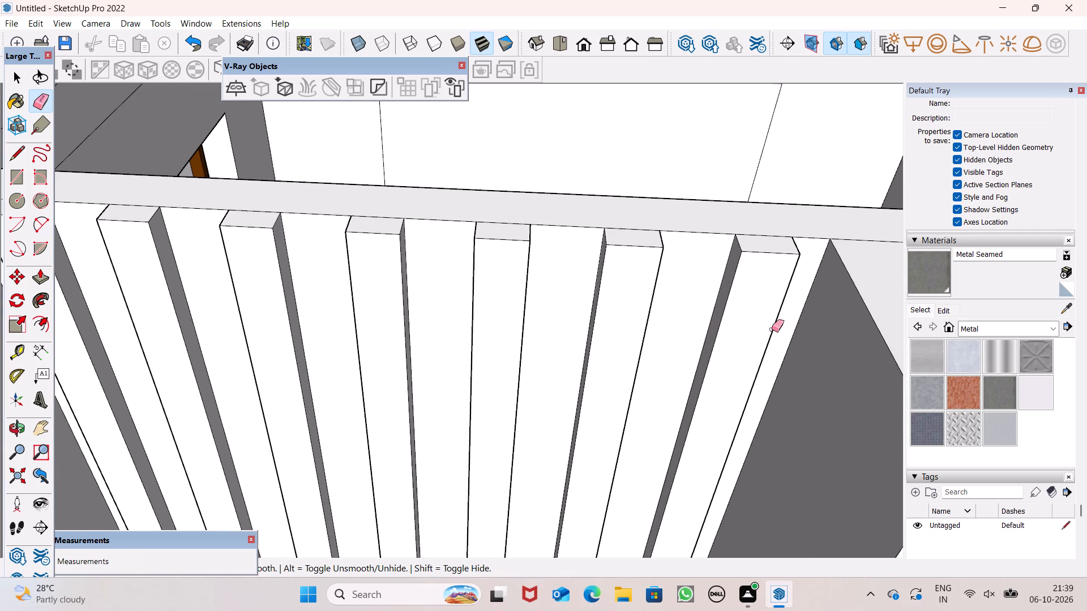
Examine the strip-lined recesses, the opened roof enclosure and the terrace parapets from the front and from above.
{"action": "scroll", "coordinate": [512, 230], "scroll_direction": "down", "scroll_amount": 12}
{"action": "scroll", "coordinate": [439, 147], "scroll_direction": "up", "scroll_amount": 1}
{"action": "middle_click_drag", "start_coordinate": [658, 402], "coordinate": [661, 206]}
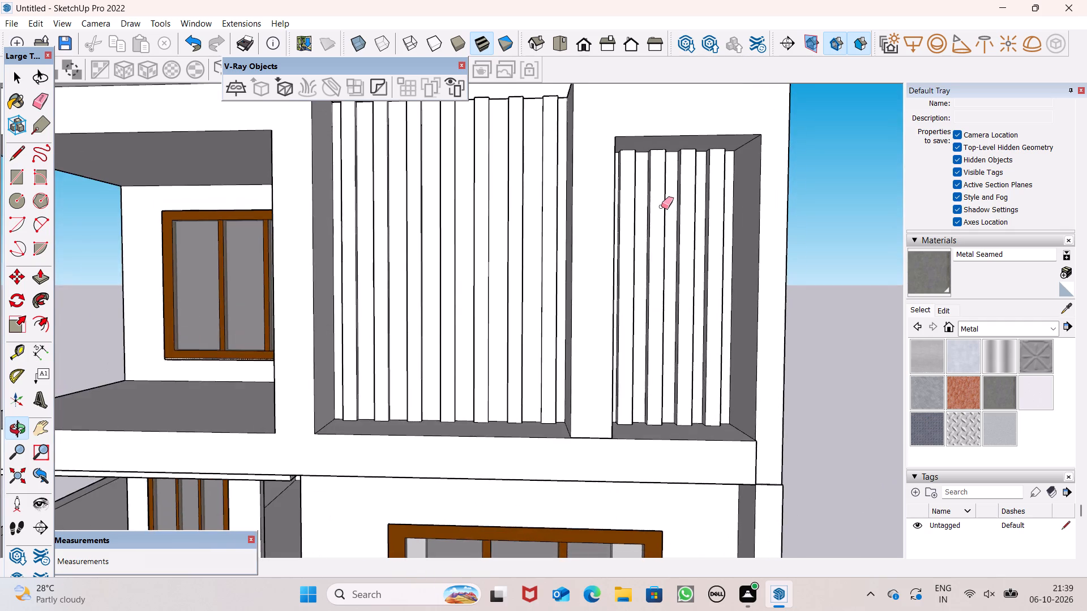
{"action": "scroll", "coordinate": [661, 206], "scroll_direction": "up", "scroll_amount": 1}
{"action": "scroll", "coordinate": [686, 262], "scroll_direction": "down", "scroll_amount": 15}
{"action": "middle_click_drag", "start_coordinate": [651, 236], "coordinate": [597, 553]}
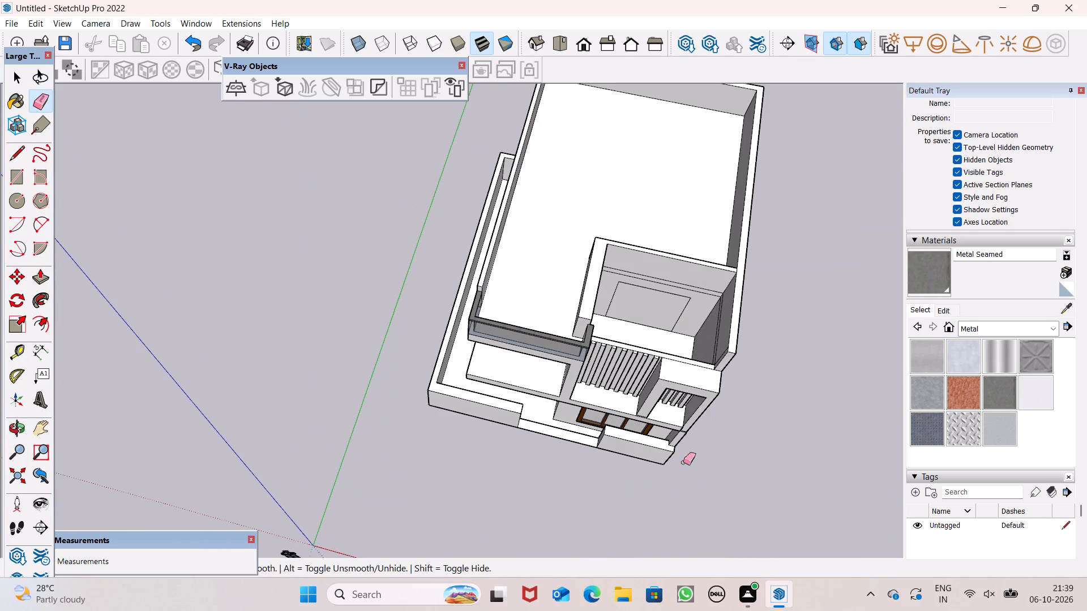
{"action": "key", "text": "space"}
{"action": "scroll", "coordinate": [739, 362], "scroll_direction": "up", "scroll_amount": 1}
{"action": "middle_click_drag", "start_coordinate": [739, 362], "coordinate": [665, 400]}
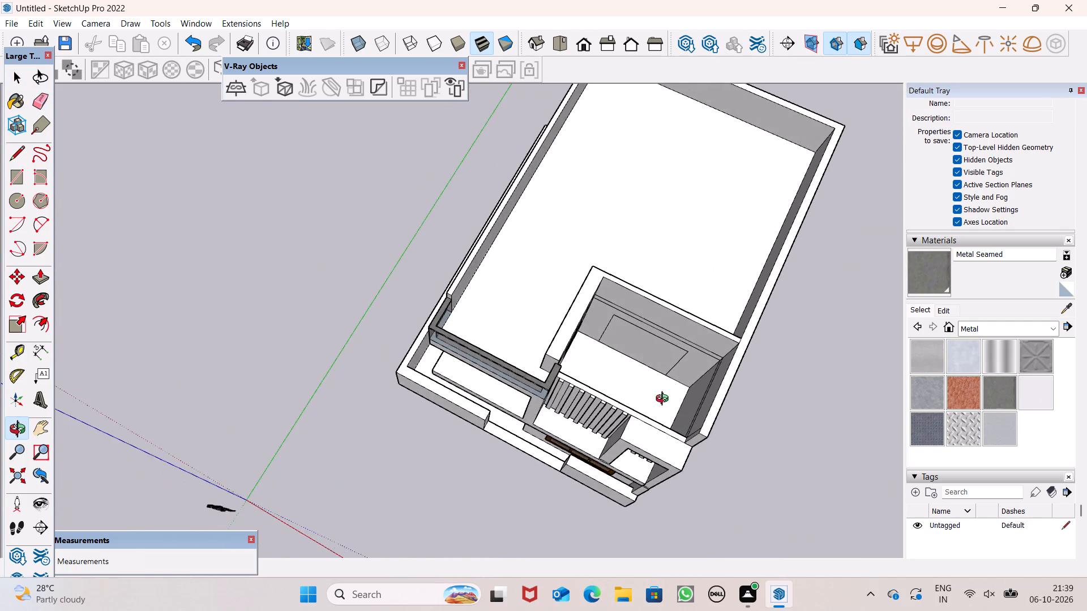
{"action": "middle_click_drag", "start_coordinate": [665, 400], "coordinate": [514, 364]}
{"action": "scroll", "coordinate": [547, 386], "scroll_direction": "up", "scroll_amount": 4}
{"action": "scroll", "coordinate": [551, 393], "scroll_direction": "down", "scroll_amount": 1}
{"action": "scroll", "coordinate": [551, 401], "scroll_direction": "up", "scroll_amount": 1}
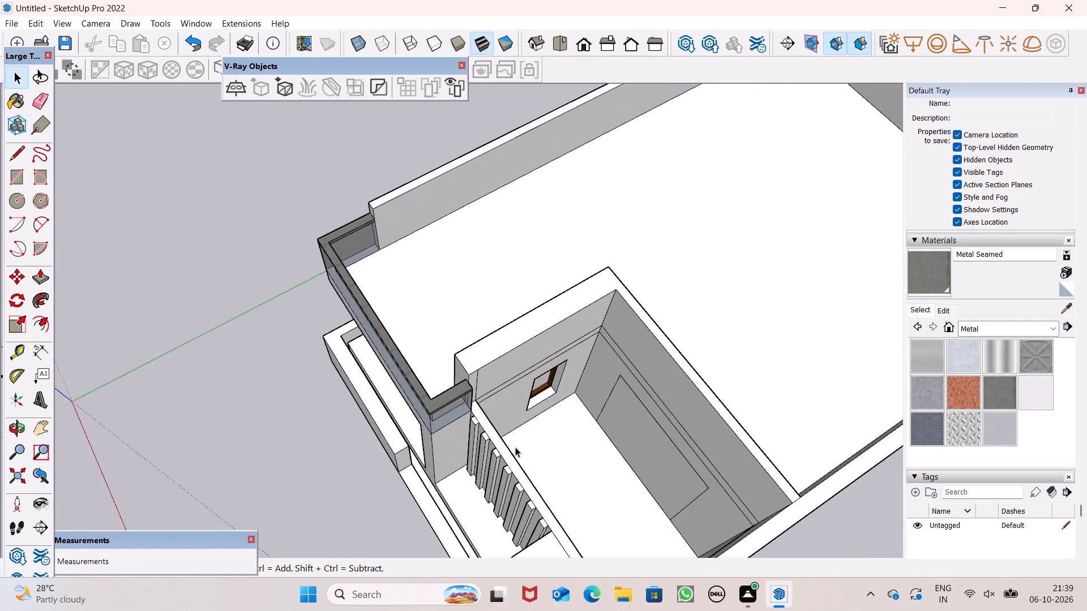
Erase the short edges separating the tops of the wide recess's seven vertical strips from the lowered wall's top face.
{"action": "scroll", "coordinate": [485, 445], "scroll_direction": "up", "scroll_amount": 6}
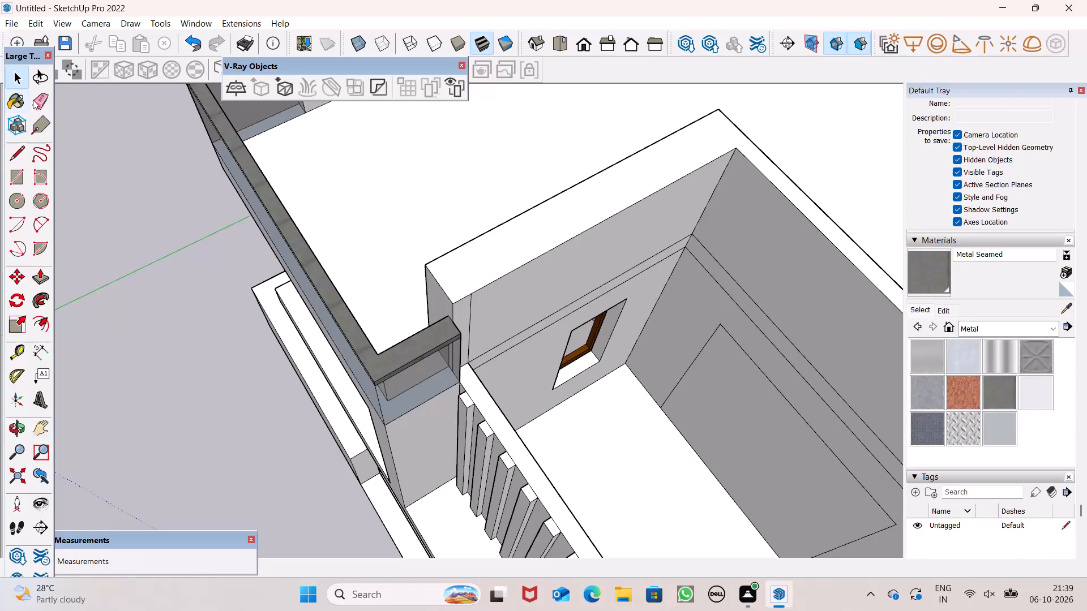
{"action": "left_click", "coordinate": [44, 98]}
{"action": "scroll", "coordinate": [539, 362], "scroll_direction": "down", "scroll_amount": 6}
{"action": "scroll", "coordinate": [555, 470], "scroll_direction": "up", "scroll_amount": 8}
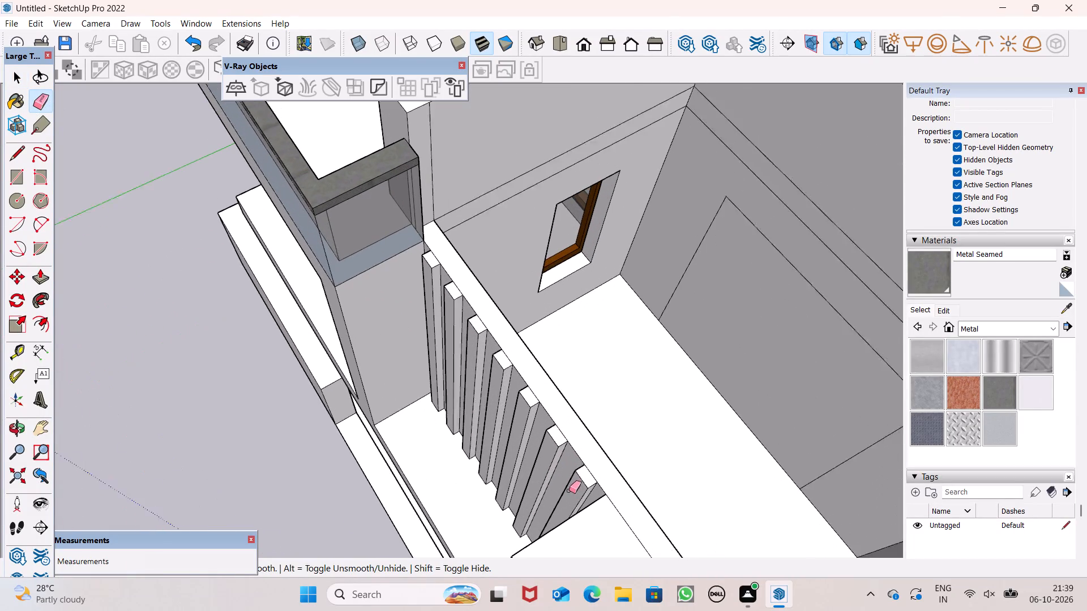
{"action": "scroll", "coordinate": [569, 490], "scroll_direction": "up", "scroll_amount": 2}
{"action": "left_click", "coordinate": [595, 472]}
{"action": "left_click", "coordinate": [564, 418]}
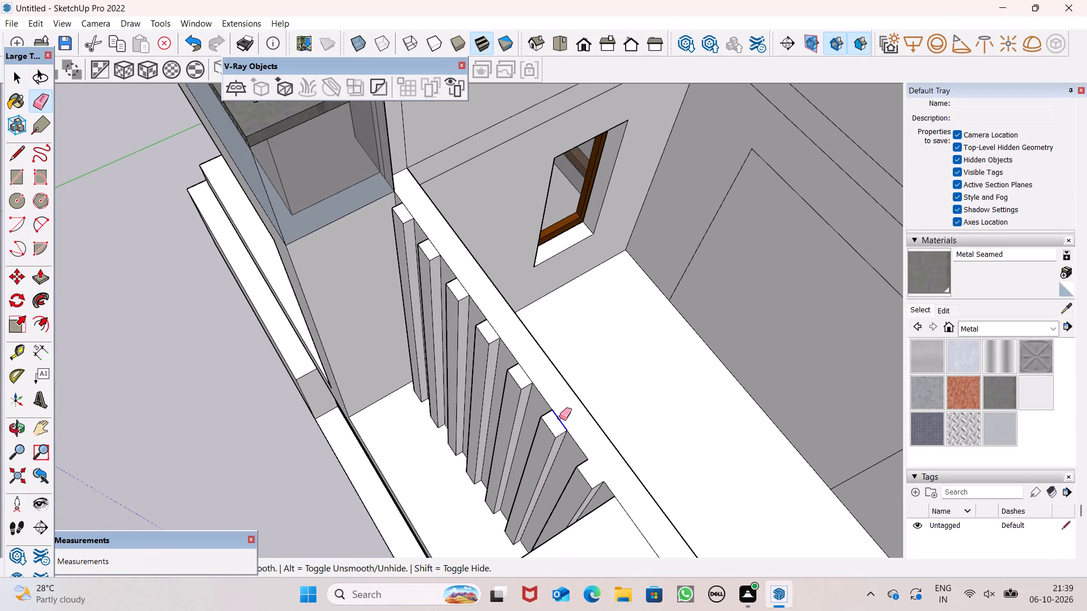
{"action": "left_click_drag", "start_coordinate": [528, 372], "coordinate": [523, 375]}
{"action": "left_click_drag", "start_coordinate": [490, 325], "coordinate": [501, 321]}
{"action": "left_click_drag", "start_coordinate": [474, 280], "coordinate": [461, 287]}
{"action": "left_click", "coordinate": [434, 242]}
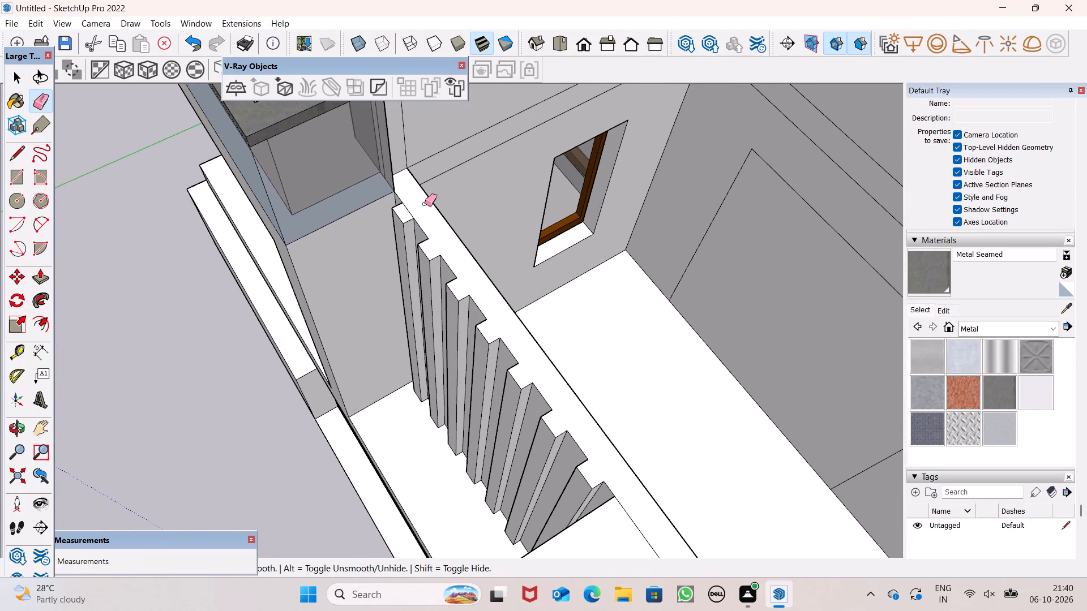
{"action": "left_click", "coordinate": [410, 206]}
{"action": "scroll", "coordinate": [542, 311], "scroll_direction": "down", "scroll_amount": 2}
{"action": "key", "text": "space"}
Examine the wide recess's strip tops and the lowered front wall of the roof enclosure from the front and from above.
{"action": "scroll", "coordinate": [592, 347], "scroll_direction": "down", "scroll_amount": 6}
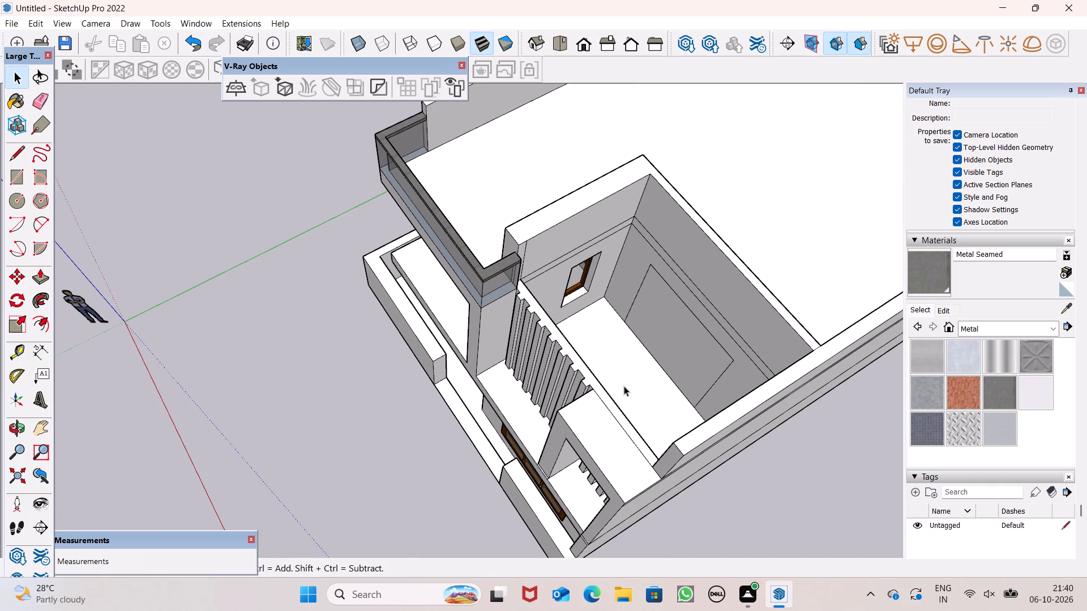
{"action": "left_click", "coordinate": [50, 277]}
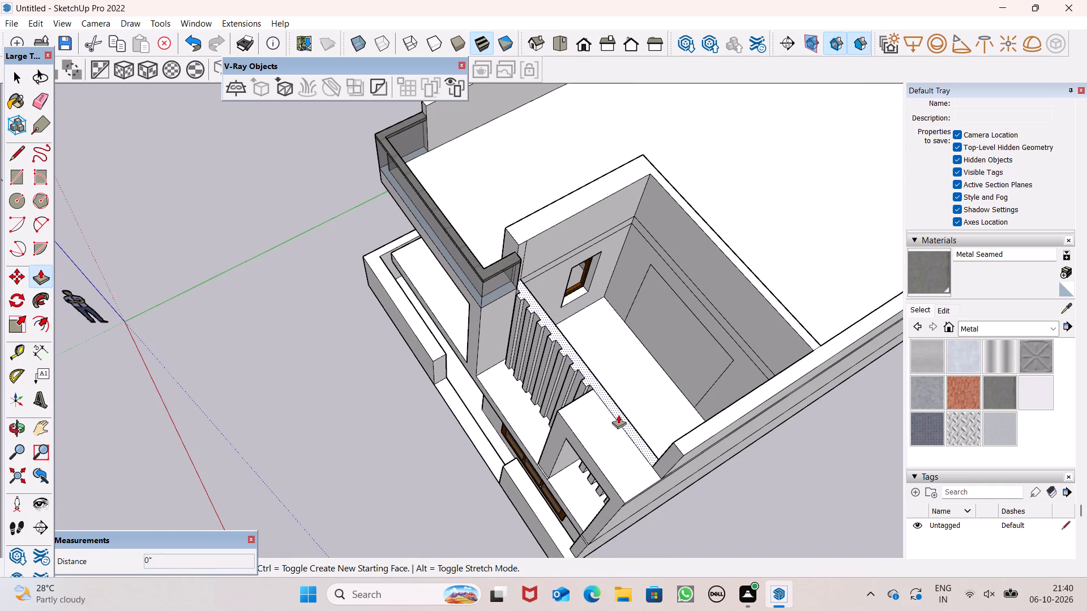
{"action": "scroll", "coordinate": [622, 402], "scroll_direction": "up", "scroll_amount": 2}
{"action": "middle_click_drag", "start_coordinate": [644, 408], "coordinate": [850, 359]}
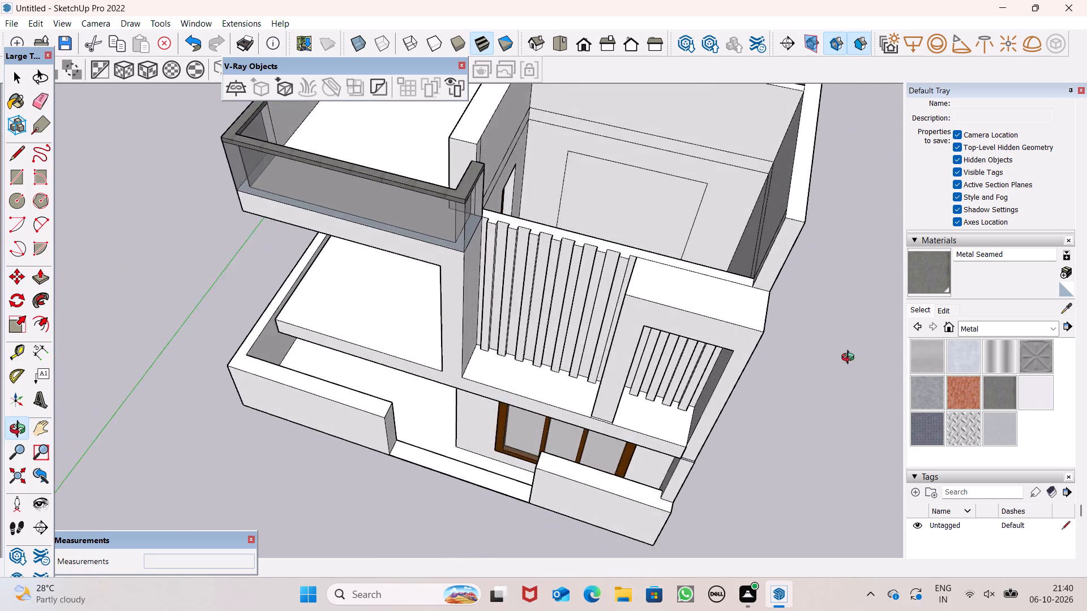
{"action": "middle_click_drag", "start_coordinate": [850, 359], "coordinate": [902, 418]}
{"action": "key", "text": "space"}
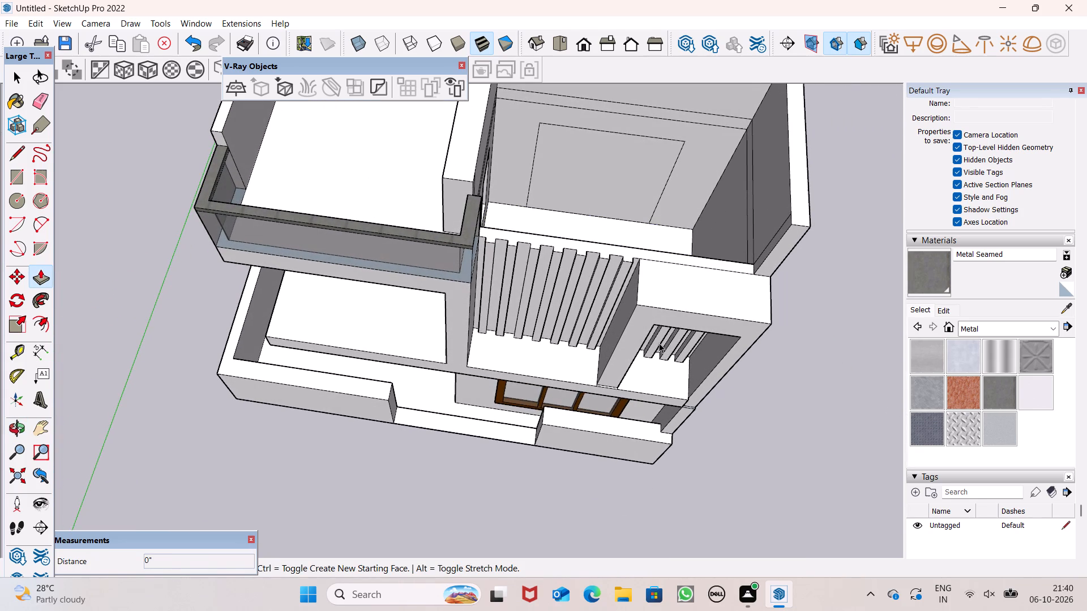
{"action": "scroll", "coordinate": [657, 340], "scroll_direction": "up", "scroll_amount": 2}
{"action": "scroll", "coordinate": [334, 270], "scroll_direction": "up", "scroll_amount": 1}
{"action": "middle_click_drag", "start_coordinate": [356, 295], "coordinate": [385, 401]}
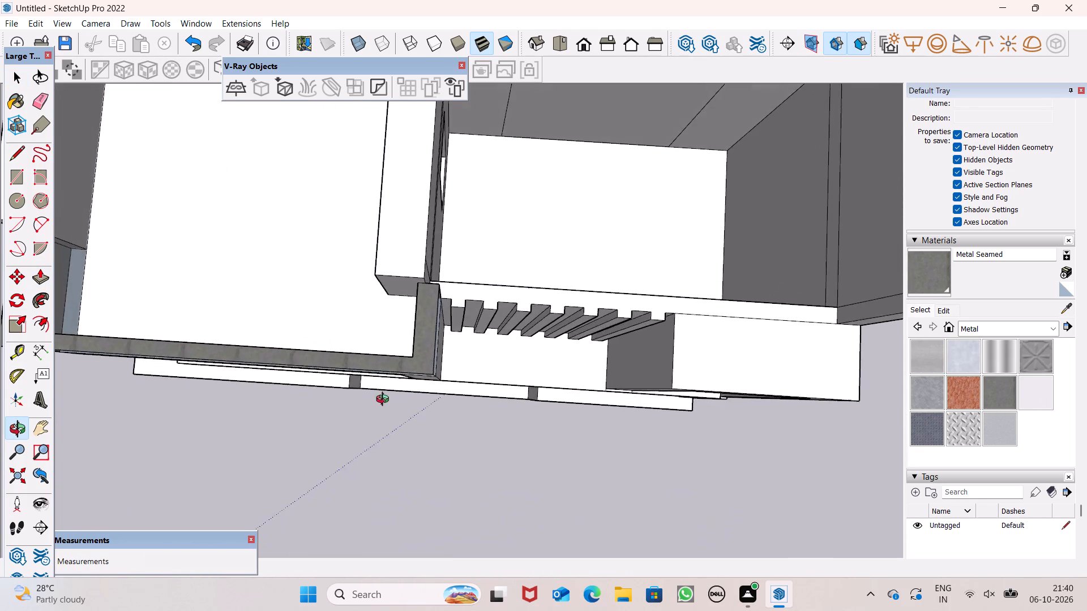
{"action": "middle_click_drag", "start_coordinate": [385, 401], "coordinate": [207, 401]}
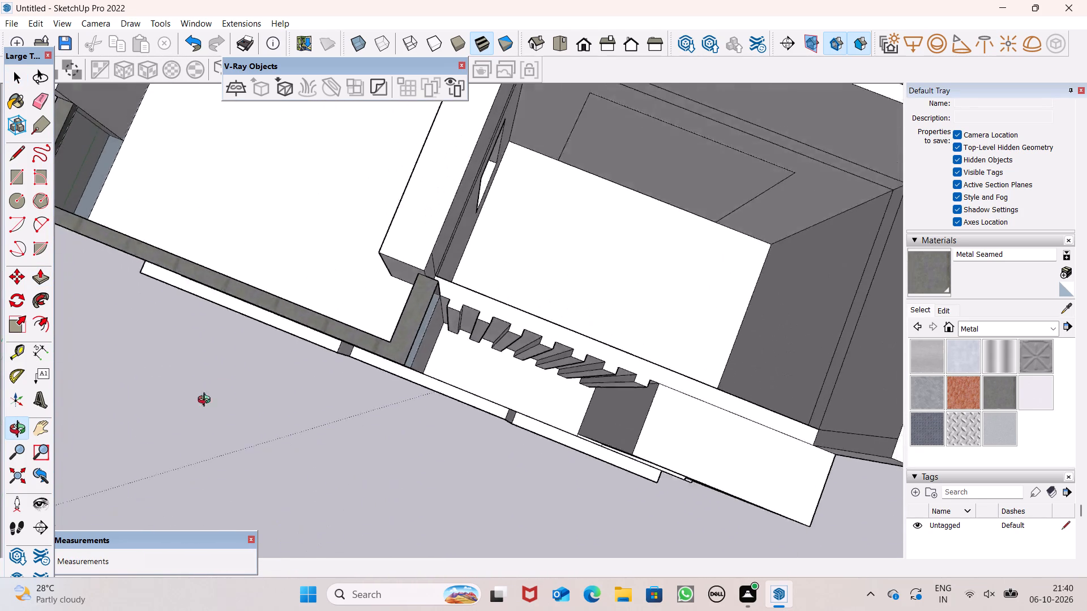
{"action": "middle_click_drag", "start_coordinate": [207, 401], "coordinate": [0, 391]}
{"action": "scroll", "coordinate": [457, 331], "scroll_direction": "up", "scroll_amount": 4}
{"action": "scroll", "coordinate": [471, 258], "scroll_direction": "up", "scroll_amount": 4}
{"action": "scroll", "coordinate": [471, 257], "scroll_direction": "down", "scroll_amount": 1}
{"action": "scroll", "coordinate": [488, 317], "scroll_direction": "down", "scroll_amount": 10}
{"action": "middle_click_drag", "start_coordinate": [629, 350], "coordinate": [780, 208]}
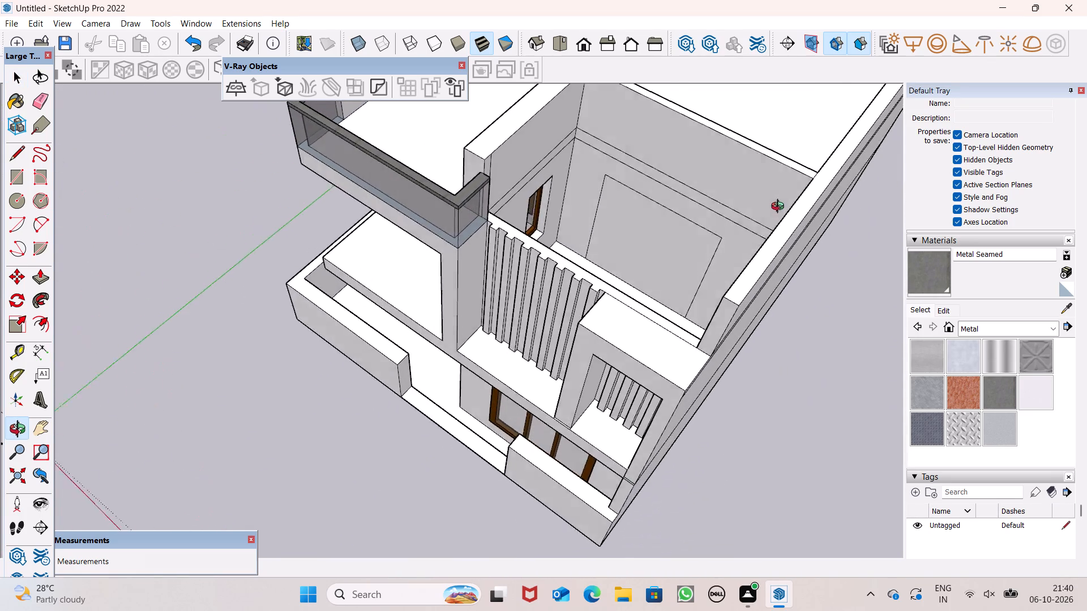
{"action": "middle_click_drag", "start_coordinate": [780, 208], "coordinate": [884, 173]}
{"action": "scroll", "coordinate": [543, 213], "scroll_direction": "up", "scroll_amount": 1}
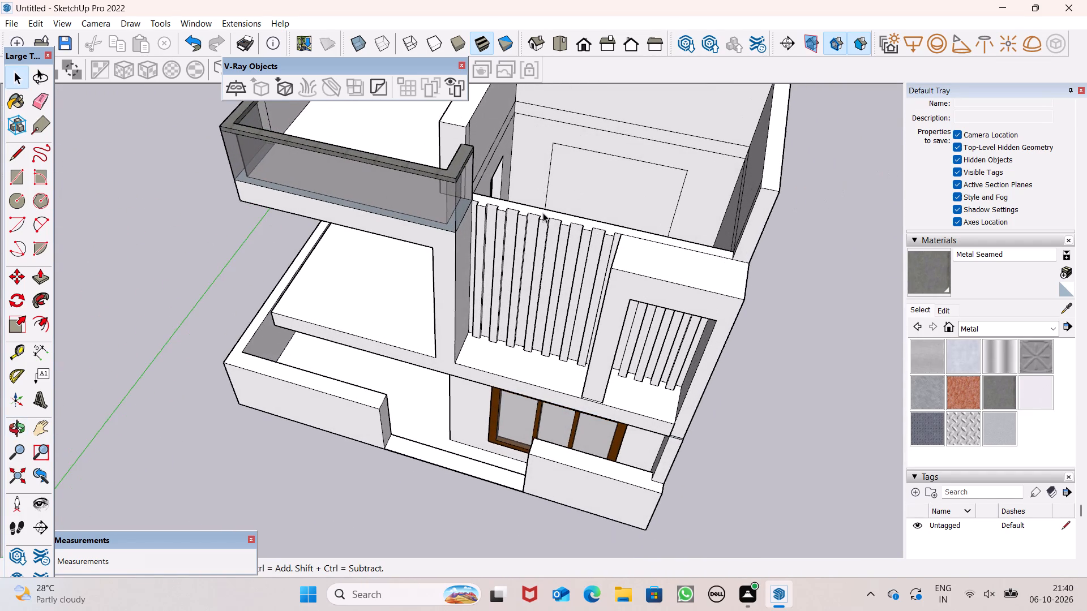
{"action": "scroll", "coordinate": [549, 243], "scroll_direction": "down", "scroll_amount": 5}
{"action": "middle_click_drag", "start_coordinate": [550, 251], "coordinate": [602, 381]}
{"action": "scroll", "coordinate": [593, 227], "scroll_direction": "up", "scroll_amount": 4}
{"action": "scroll", "coordinate": [597, 238], "scroll_direction": "down", "scroll_amount": 2}
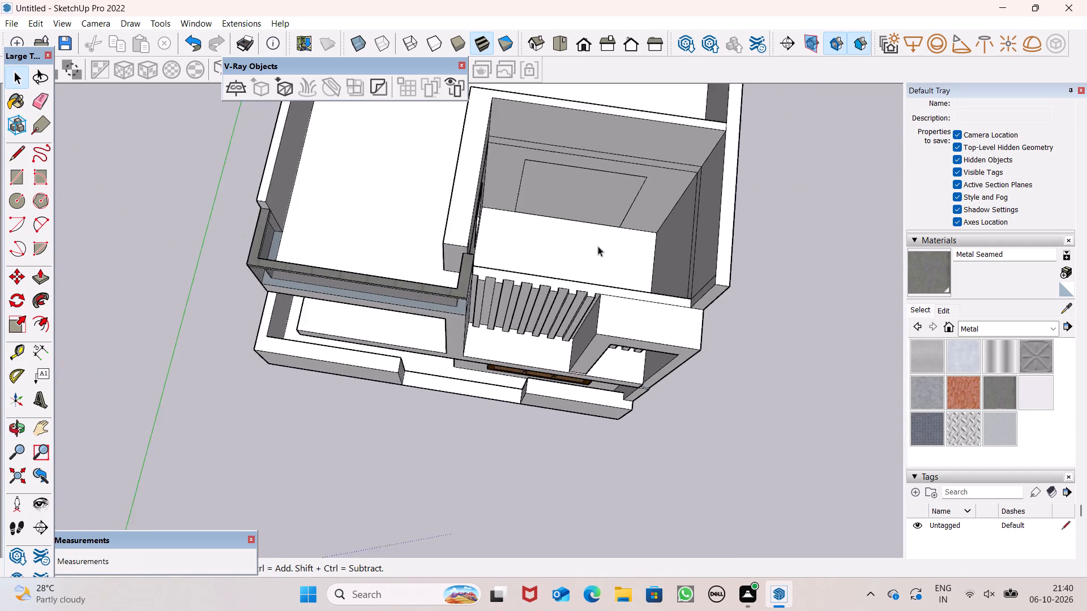
{"action": "scroll", "coordinate": [598, 246], "scroll_direction": "down", "scroll_amount": 2}
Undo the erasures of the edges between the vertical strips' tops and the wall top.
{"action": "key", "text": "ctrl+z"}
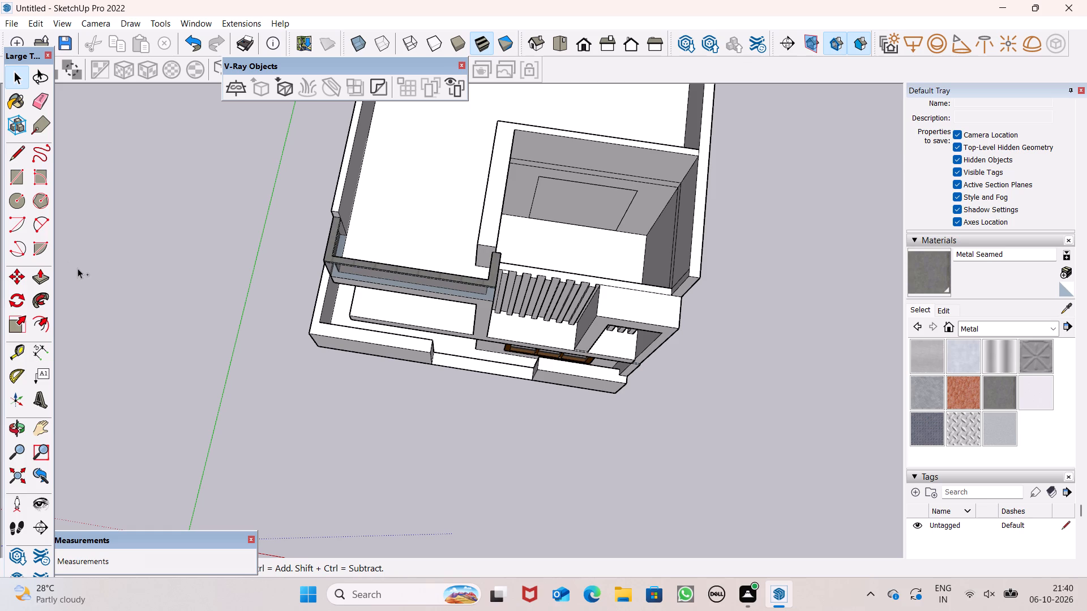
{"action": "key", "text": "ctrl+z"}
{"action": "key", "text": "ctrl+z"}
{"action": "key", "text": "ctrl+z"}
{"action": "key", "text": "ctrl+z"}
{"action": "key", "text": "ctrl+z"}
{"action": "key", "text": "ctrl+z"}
Push/Pull the top of the wide recess's first vertical strip, beside the glass-railed terrace, upward about 7' 6 5/16".
{"action": "scroll", "coordinate": [816, 326], "scroll_direction": "down", "scroll_amount": 6}
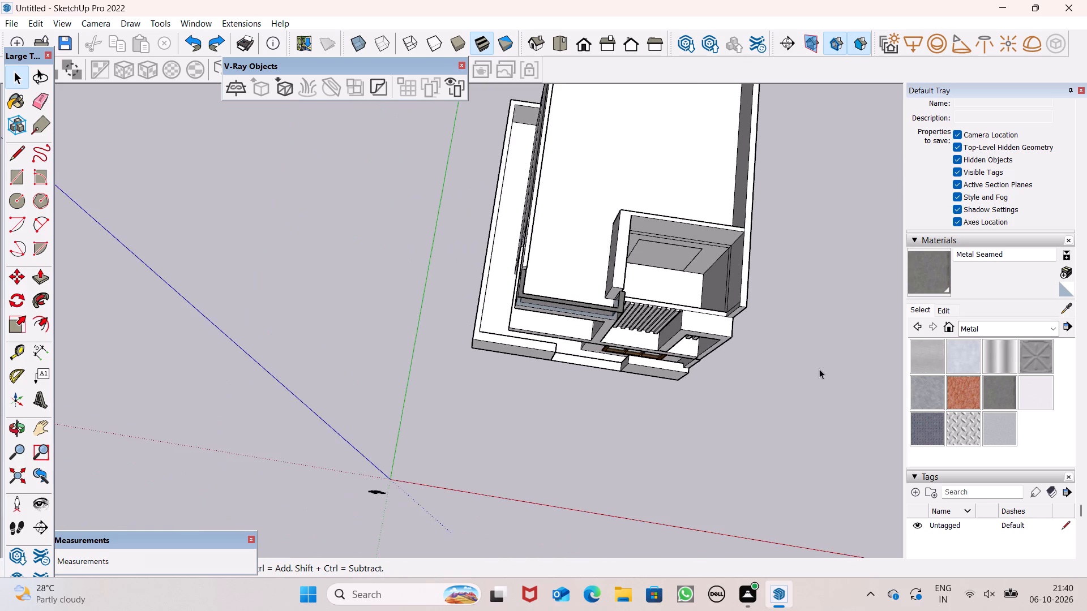
{"action": "scroll", "coordinate": [837, 334], "scroll_direction": "up", "scroll_amount": 6}
{"action": "middle_click_drag", "start_coordinate": [752, 348], "coordinate": [799, 249]}
{"action": "scroll", "coordinate": [572, 284], "scroll_direction": "up", "scroll_amount": 5}
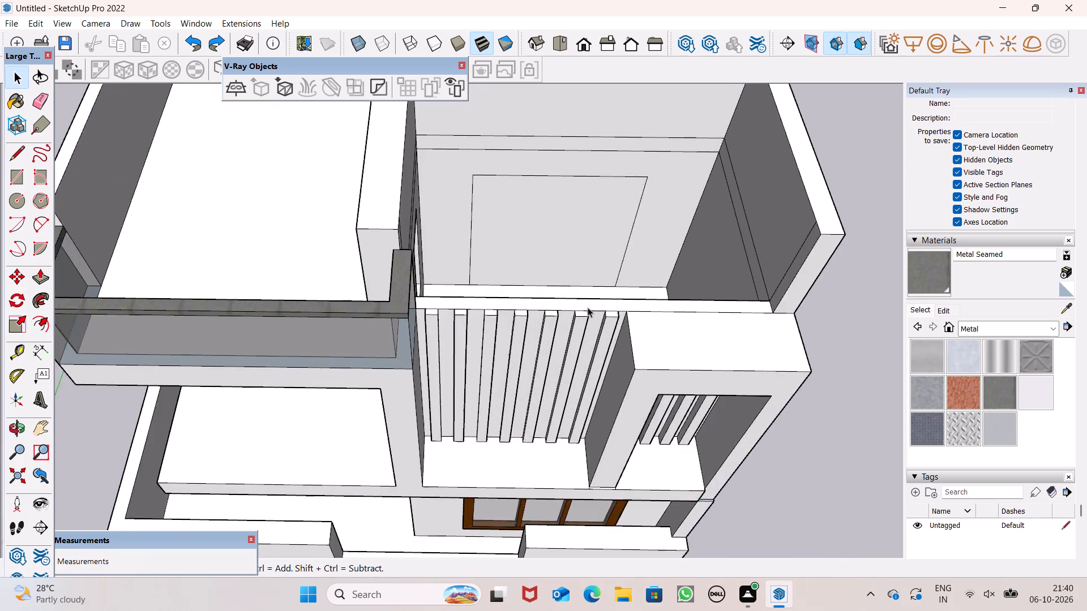
{"action": "scroll", "coordinate": [588, 307], "scroll_direction": "up", "scroll_amount": 1}
{"action": "middle_click_drag", "start_coordinate": [589, 320], "coordinate": [600, 415]}
{"action": "left_click", "coordinate": [40, 280]}
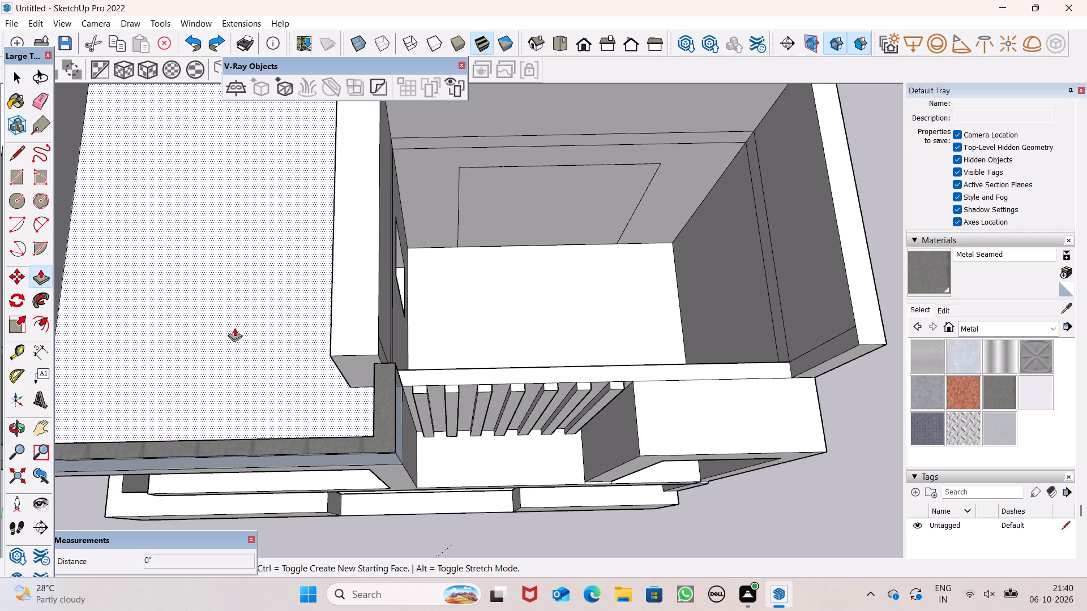
{"action": "scroll", "coordinate": [410, 378], "scroll_direction": "up", "scroll_amount": 4}
{"action": "left_click_drag", "start_coordinate": [420, 390], "coordinate": [371, 269]}
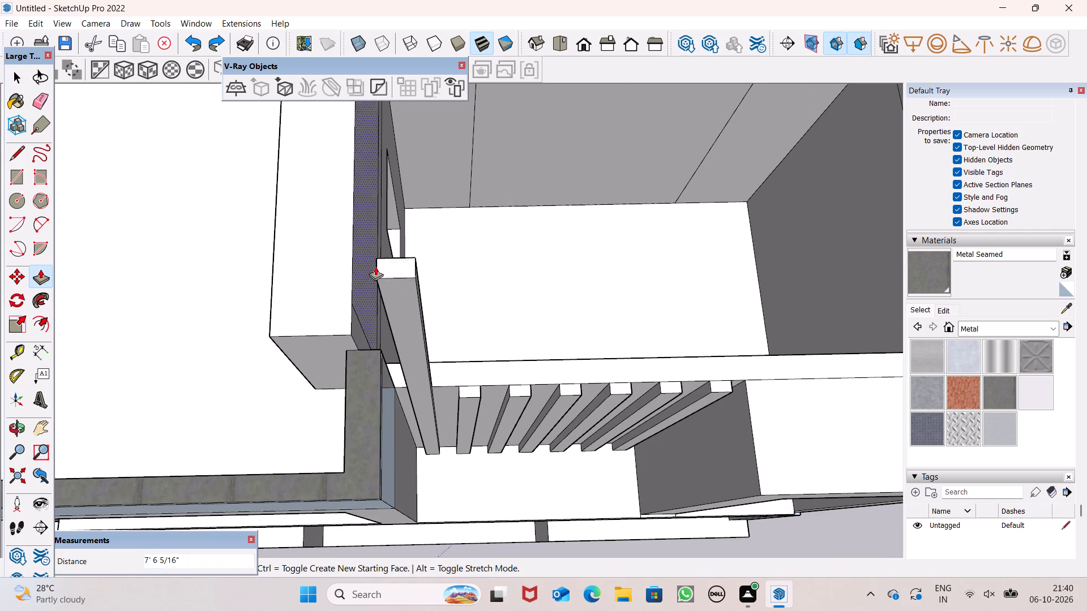
Push/Pull the tops of the remaining six vertical strips in the wide recess upward to the first strip's height.
{"action": "left_click_drag", "start_coordinate": [471, 388], "coordinate": [414, 276]}
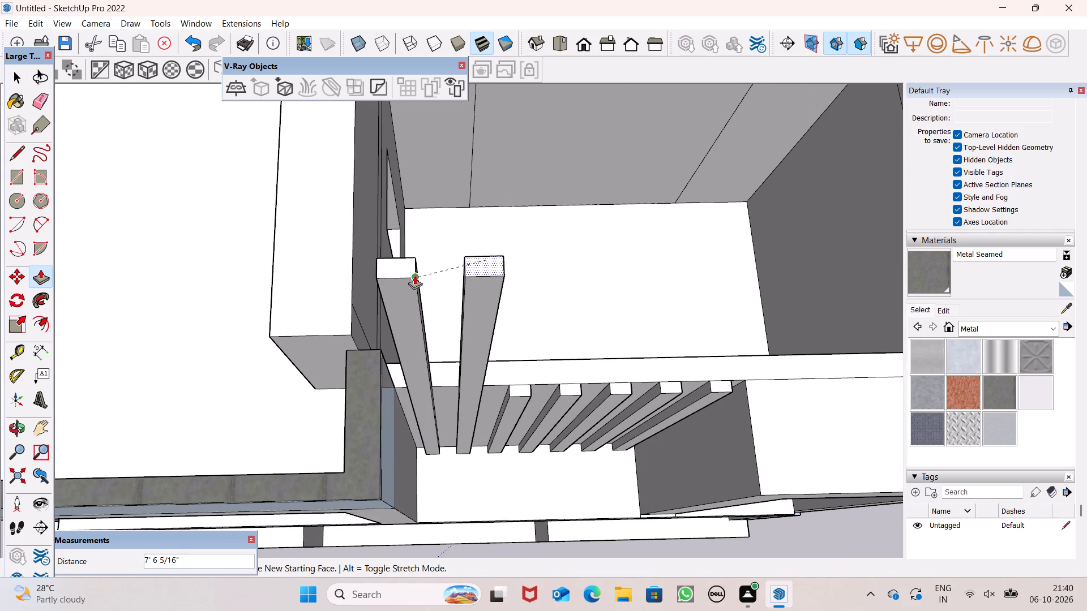
{"action": "left_click_drag", "start_coordinate": [414, 276], "coordinate": [408, 279]}
{"action": "left_click_drag", "start_coordinate": [515, 387], "coordinate": [523, 309]}
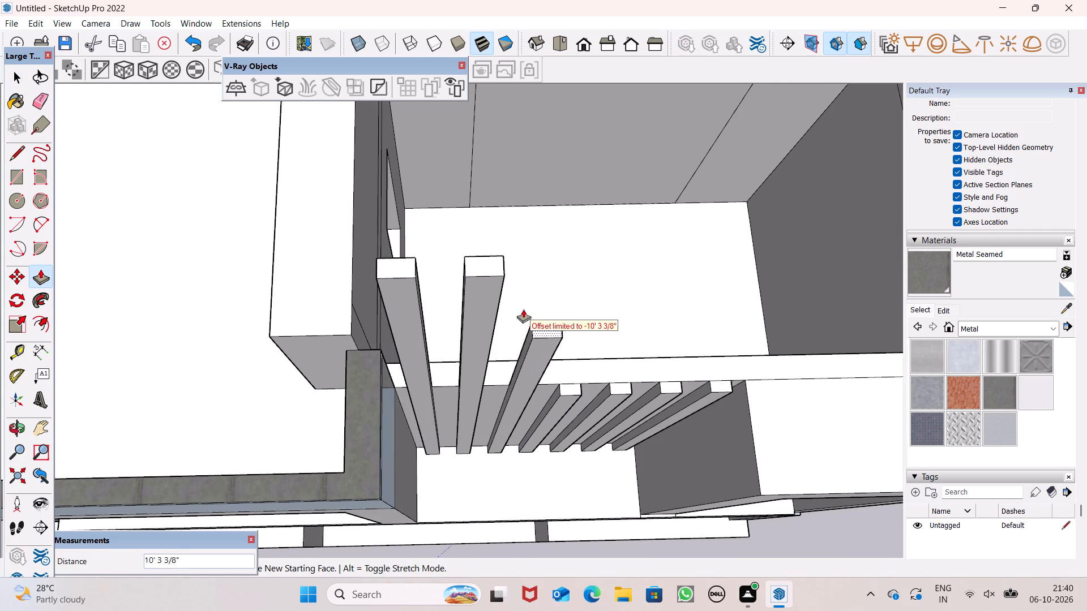
{"action": "left_click_drag", "start_coordinate": [523, 309], "coordinate": [490, 281]}
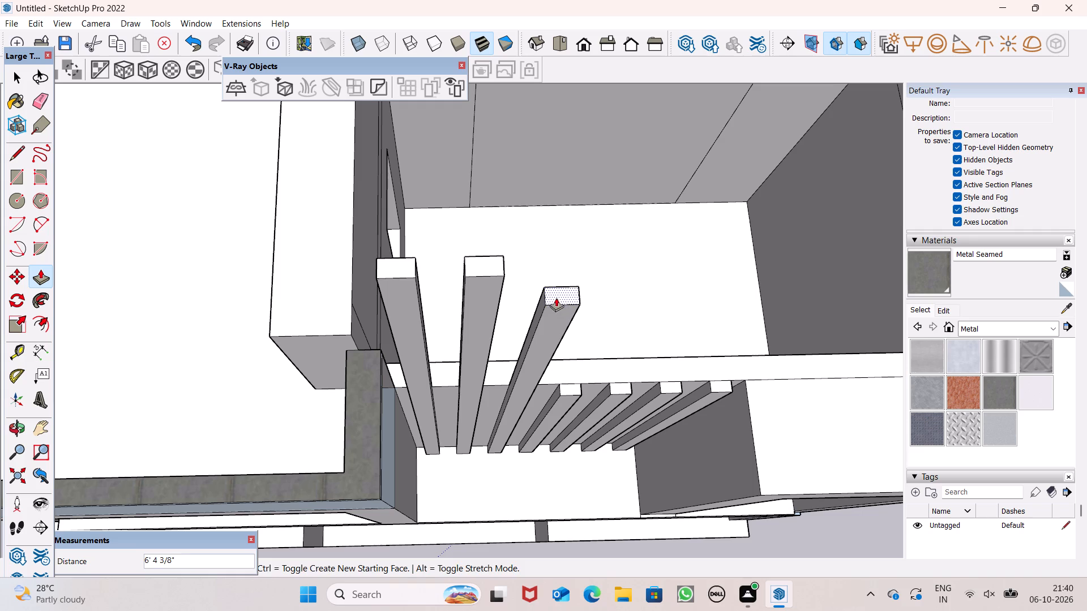
{"action": "left_click_drag", "start_coordinate": [555, 291], "coordinate": [473, 268]}
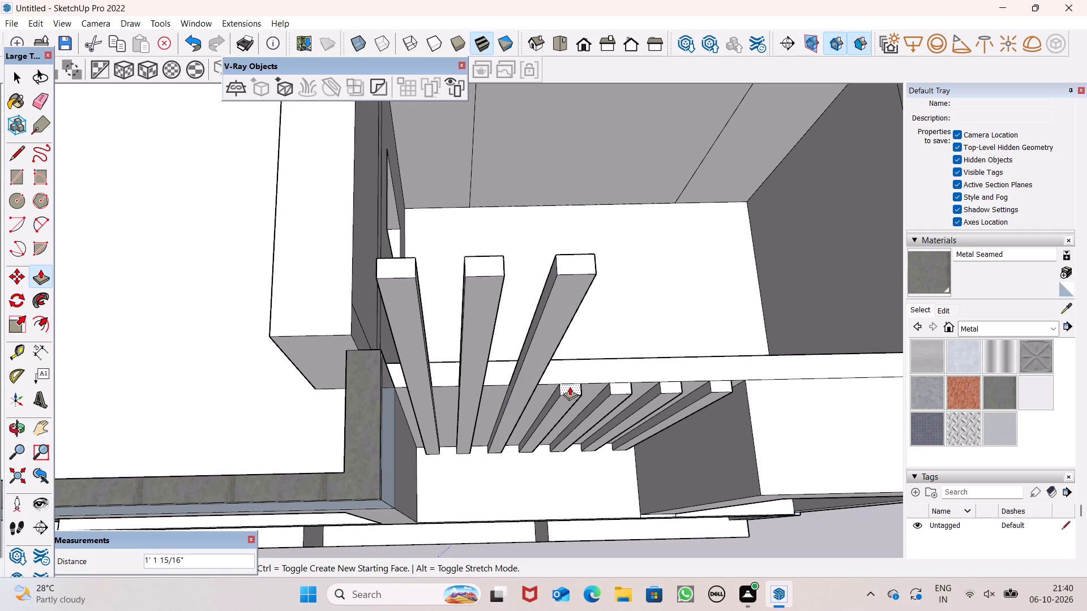
{"action": "left_click_drag", "start_coordinate": [571, 386], "coordinate": [572, 255]}
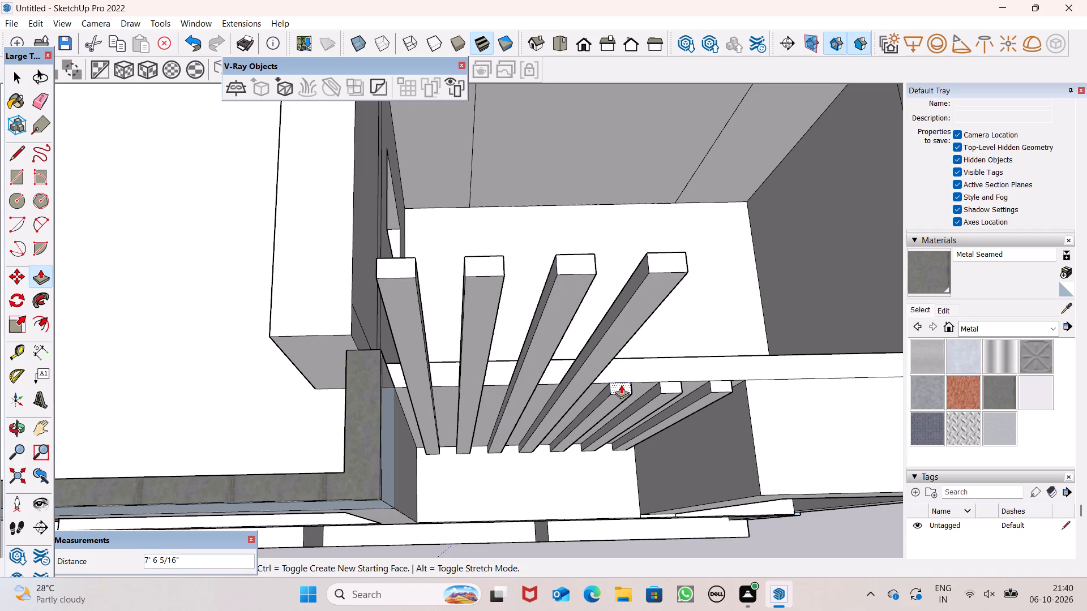
{"action": "left_click_drag", "start_coordinate": [621, 385], "coordinate": [580, 261]}
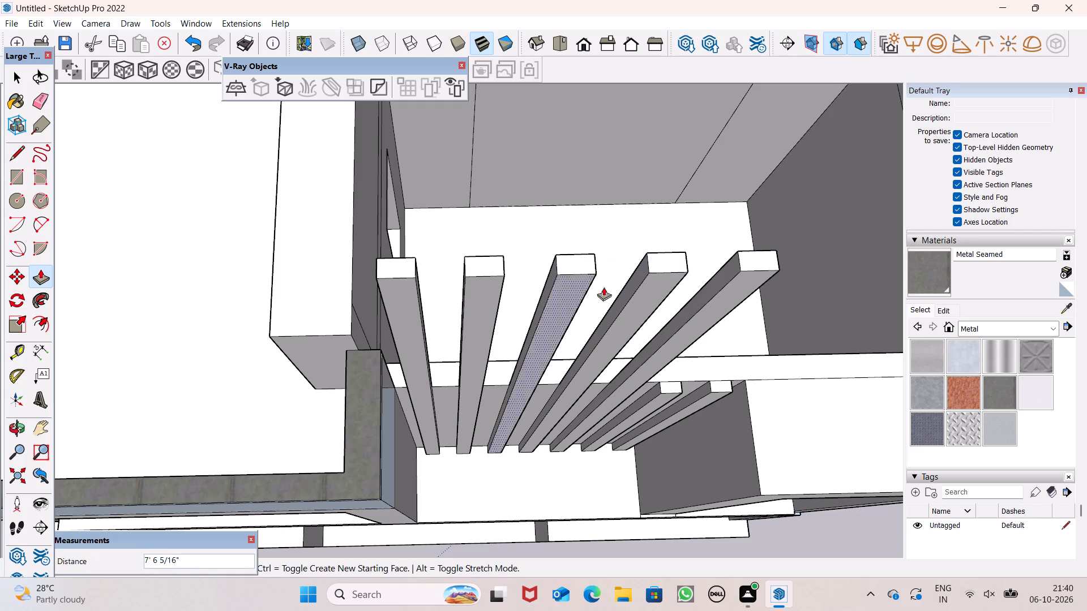
{"action": "left_click_drag", "start_coordinate": [679, 382], "coordinate": [657, 256]}
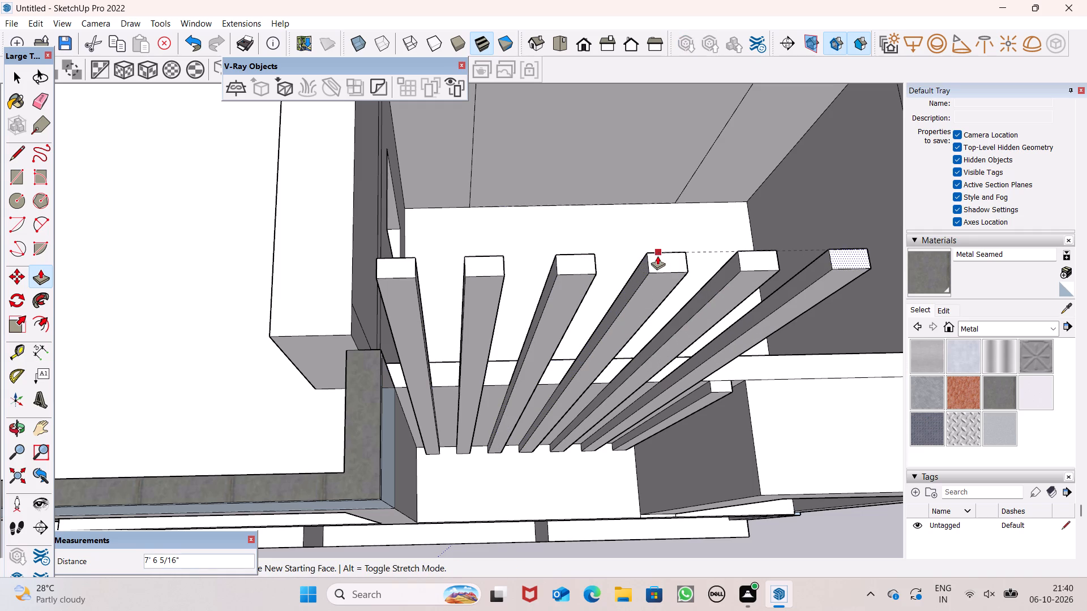
{"action": "left_click_drag", "start_coordinate": [657, 256], "coordinate": [653, 261]}
{"action": "left_click_drag", "start_coordinate": [721, 383], "coordinate": [803, 252]}
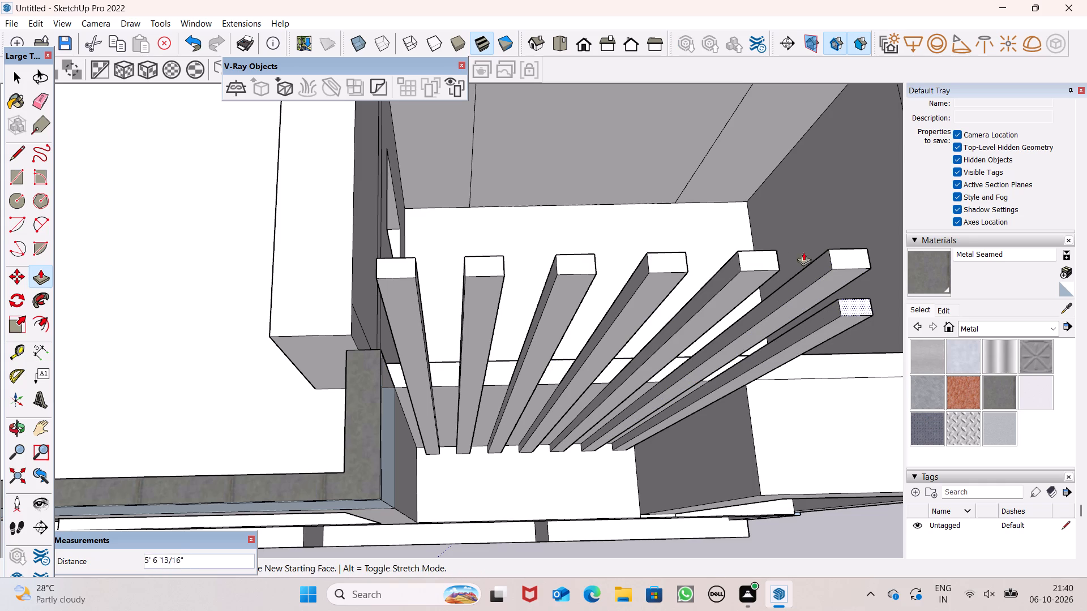
{"action": "left_click_drag", "start_coordinate": [803, 252], "coordinate": [768, 259]}
Examine the raised vertical strips against the whole house from the front, from the side and from above.
{"action": "scroll", "coordinate": [597, 322], "scroll_direction": "down", "scroll_amount": 9}
{"action": "middle_click_drag", "start_coordinate": [553, 322], "coordinate": [552, 324]}
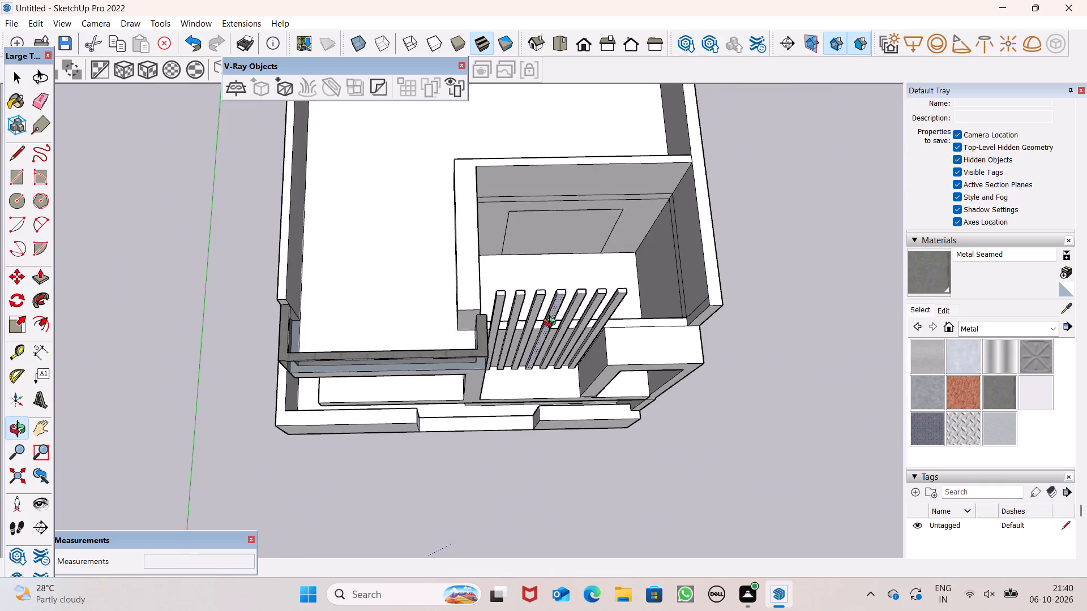
{"action": "middle_click_drag", "start_coordinate": [552, 324], "coordinate": [734, 113]}
{"action": "scroll", "coordinate": [708, 179], "scroll_direction": "down", "scroll_amount": 2}
{"action": "middle_click_drag", "start_coordinate": [754, 261], "coordinate": [709, 238]}
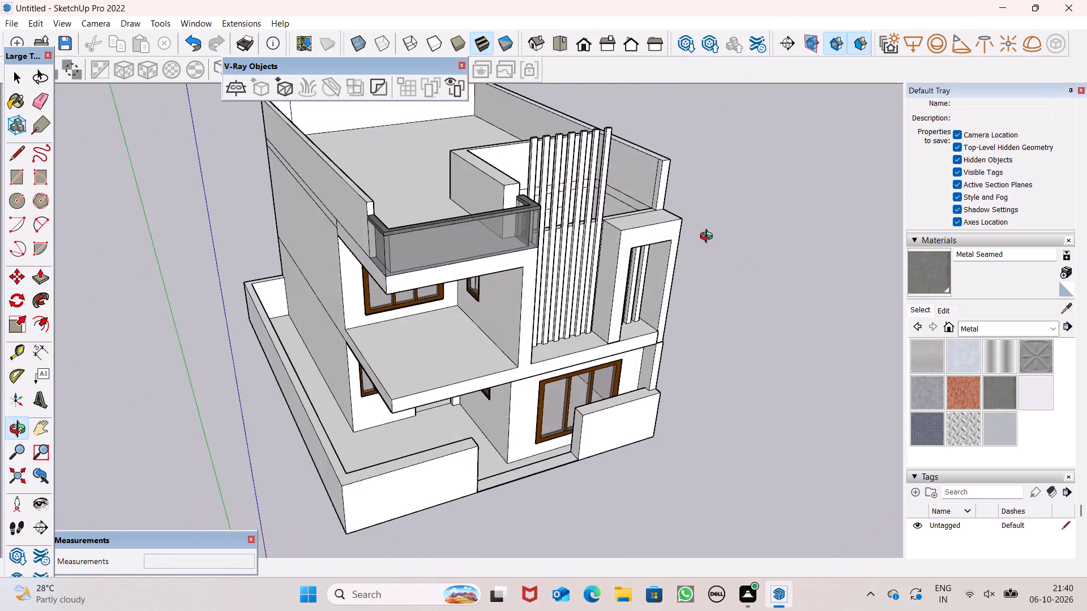
{"action": "middle_click_drag", "start_coordinate": [709, 238], "coordinate": [610, 202]}
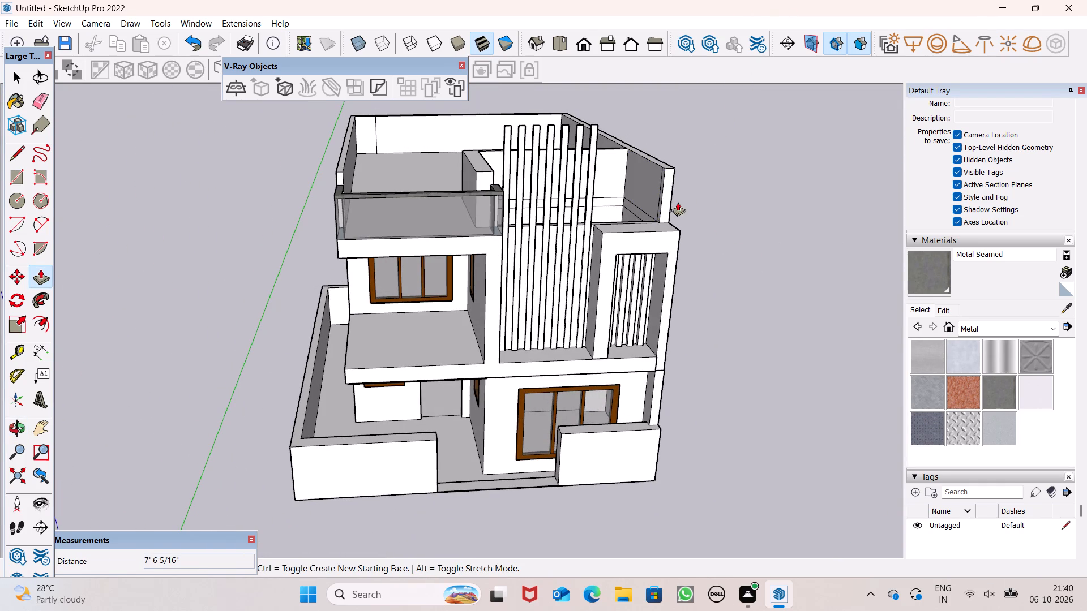
{"action": "scroll", "coordinate": [679, 200], "scroll_direction": "up", "scroll_amount": 1}
{"action": "middle_click_drag", "start_coordinate": [679, 200], "coordinate": [589, 197]}
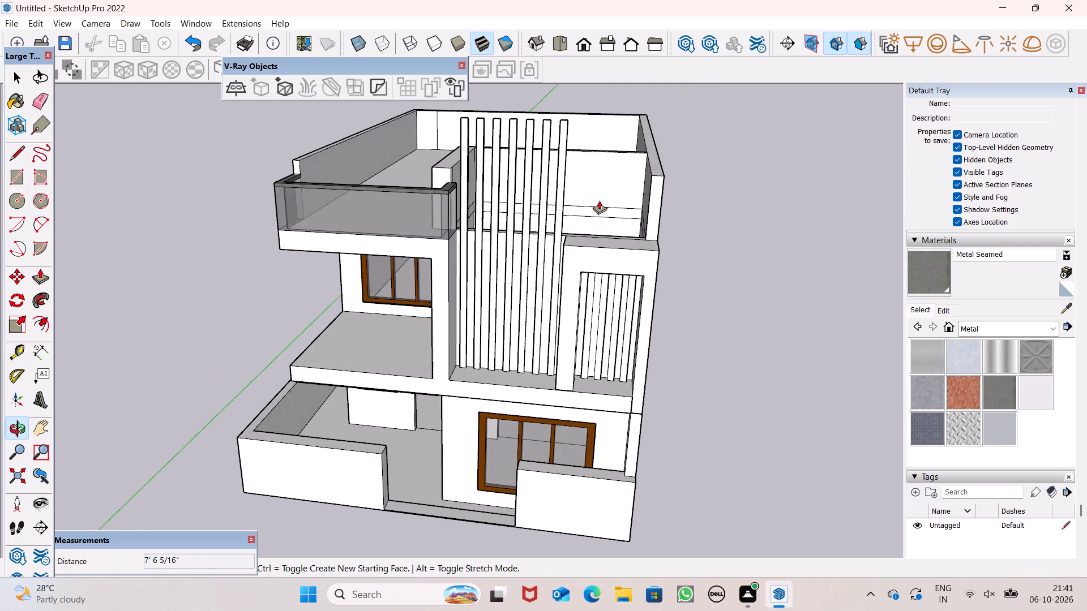
{"action": "key", "text": "space"}
{"action": "scroll", "coordinate": [628, 202], "scroll_direction": "down", "scroll_amount": 9}
{"action": "middle_click_drag", "start_coordinate": [626, 186], "coordinate": [624, 220]}
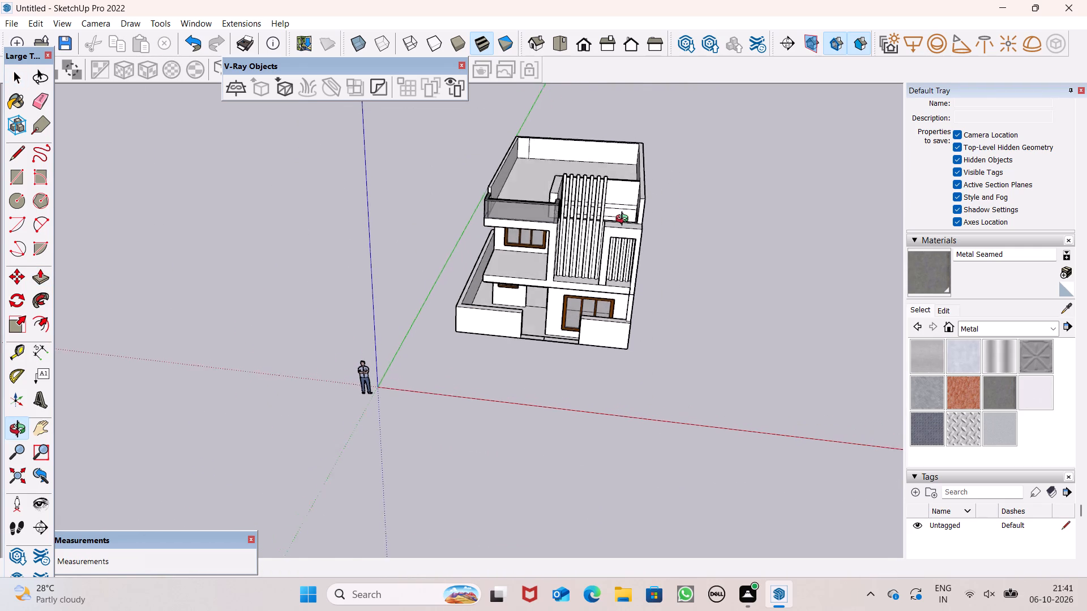
{"action": "middle_click_drag", "start_coordinate": [624, 220], "coordinate": [624, 225]}
{"action": "scroll", "coordinate": [593, 179], "scroll_direction": "down", "scroll_amount": 2}
{"action": "middle_click_drag", "start_coordinate": [580, 184], "coordinate": [667, 269]}
{"action": "scroll", "coordinate": [594, 230], "scroll_direction": "up", "scroll_amount": 2}
{"action": "scroll", "coordinate": [523, 150], "scroll_direction": "up", "scroll_amount": 5}
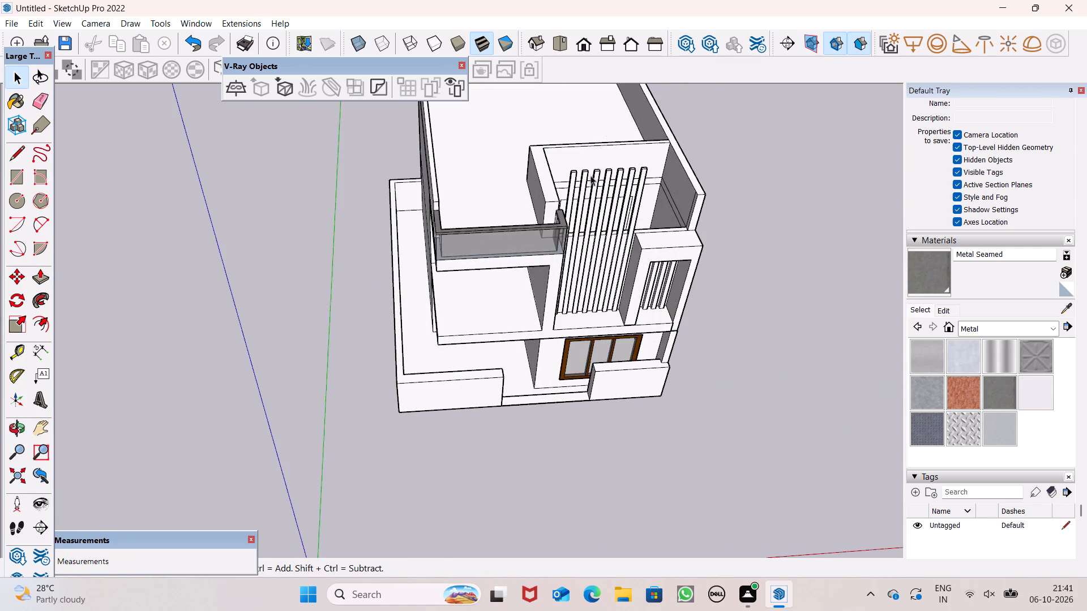
{"action": "scroll", "coordinate": [609, 188], "scroll_direction": "down", "scroll_amount": 6}
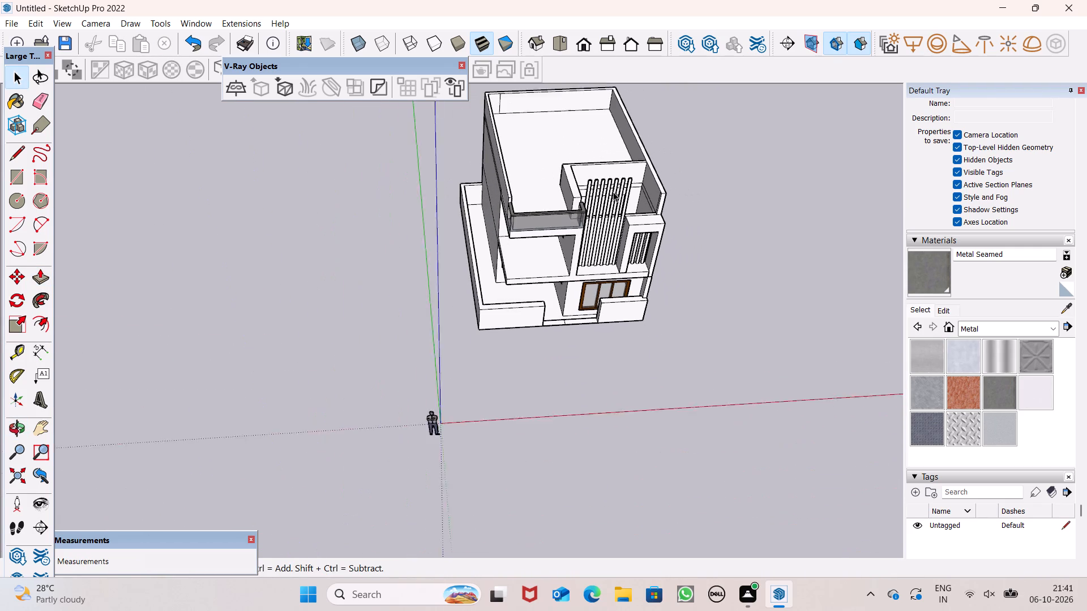
Push/Pull the top of the roof enclosure's L-shaped wall, beside the terrace and along the rear, upward about 3' 3 5/8".
{"action": "scroll", "coordinate": [613, 192], "scroll_direction": "down", "scroll_amount": 1}
{"action": "middle_click_drag", "start_coordinate": [624, 210], "coordinate": [762, 287]}
{"action": "scroll", "coordinate": [589, 224], "scroll_direction": "down", "scroll_amount": 8}
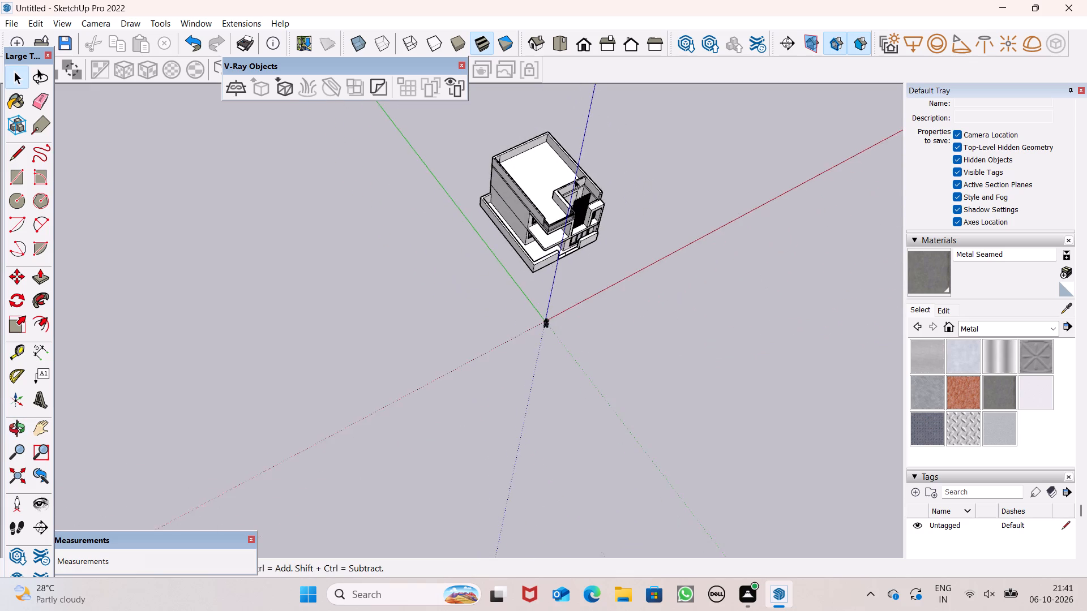
{"action": "scroll", "coordinate": [574, 179], "scroll_direction": "up", "scroll_amount": 15}
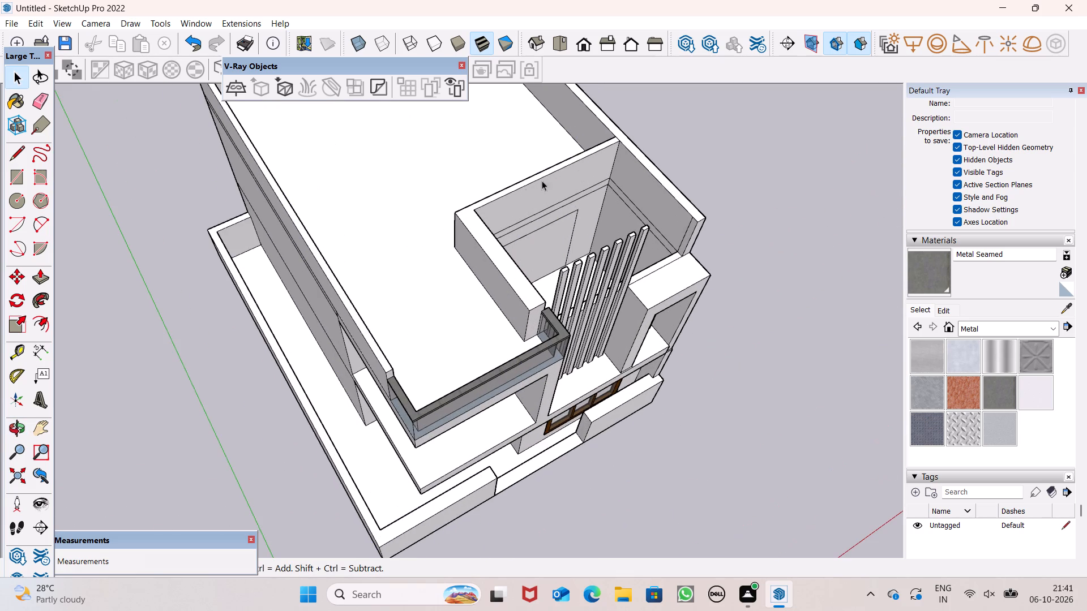
{"action": "left_click", "coordinate": [46, 280]}
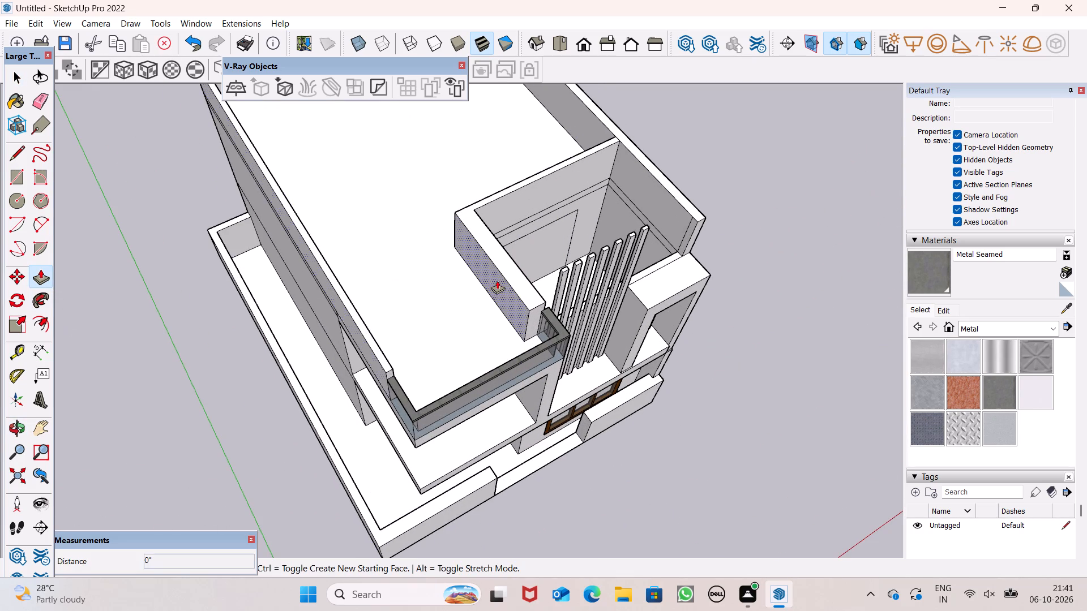
{"action": "scroll", "coordinate": [497, 280], "scroll_direction": "up", "scroll_amount": 4}
{"action": "scroll", "coordinate": [507, 273], "scroll_direction": "down", "scroll_amount": 6}
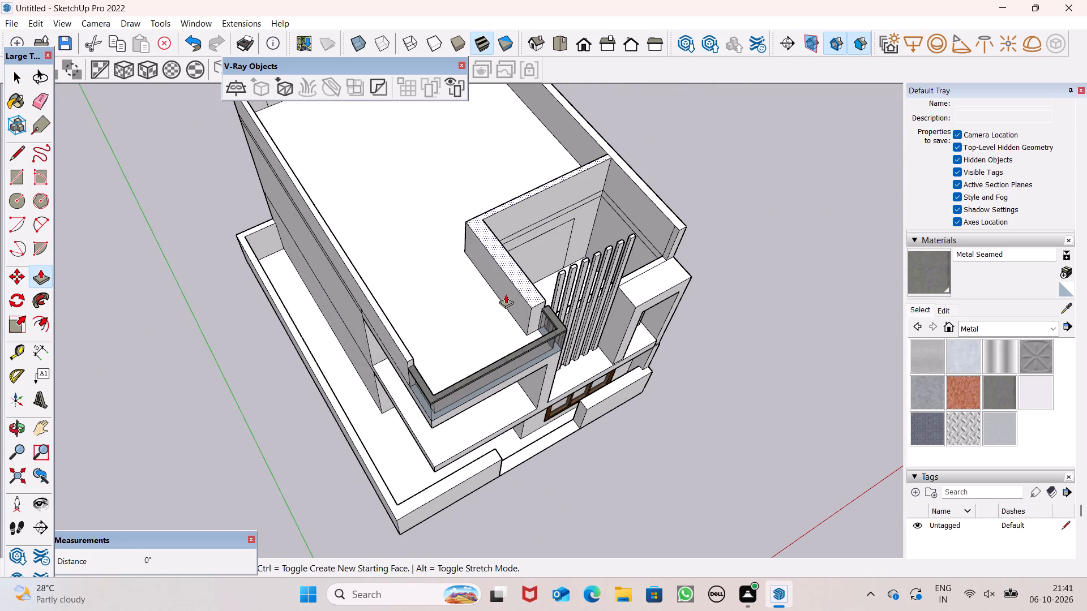
{"action": "left_click_drag", "start_coordinate": [522, 284], "coordinate": [525, 274]}
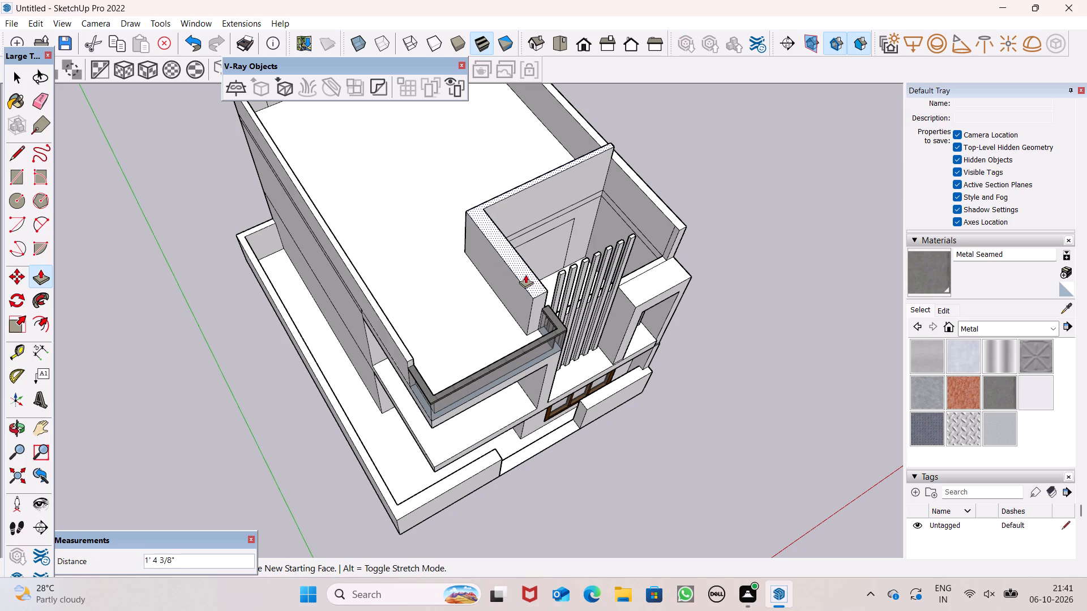
{"action": "left_click_drag", "start_coordinate": [525, 274], "coordinate": [558, 264]}
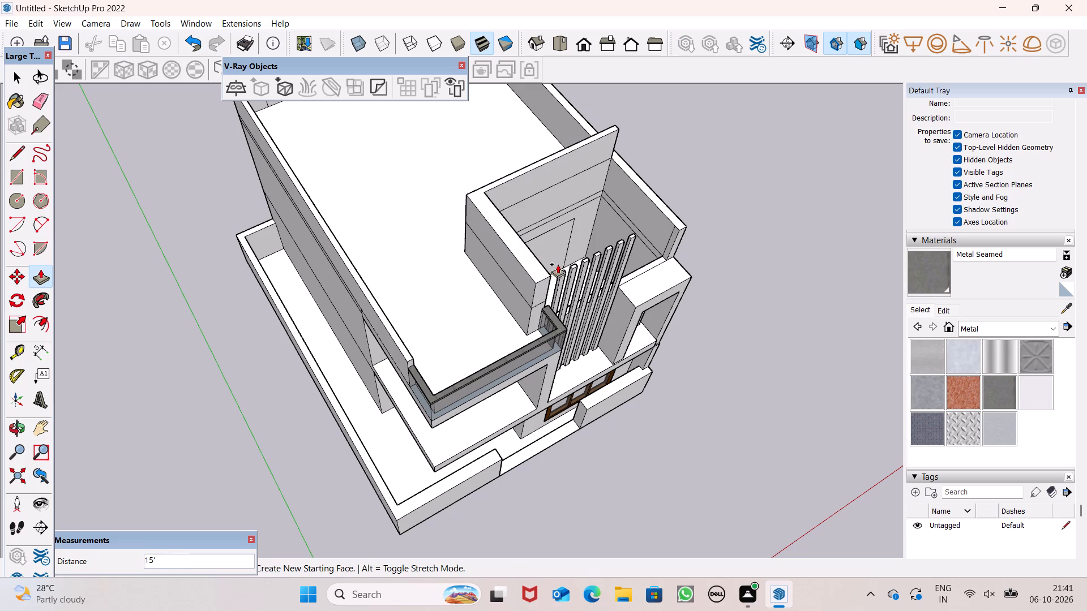
{"action": "left_click_drag", "start_coordinate": [558, 264], "coordinate": [564, 259]}
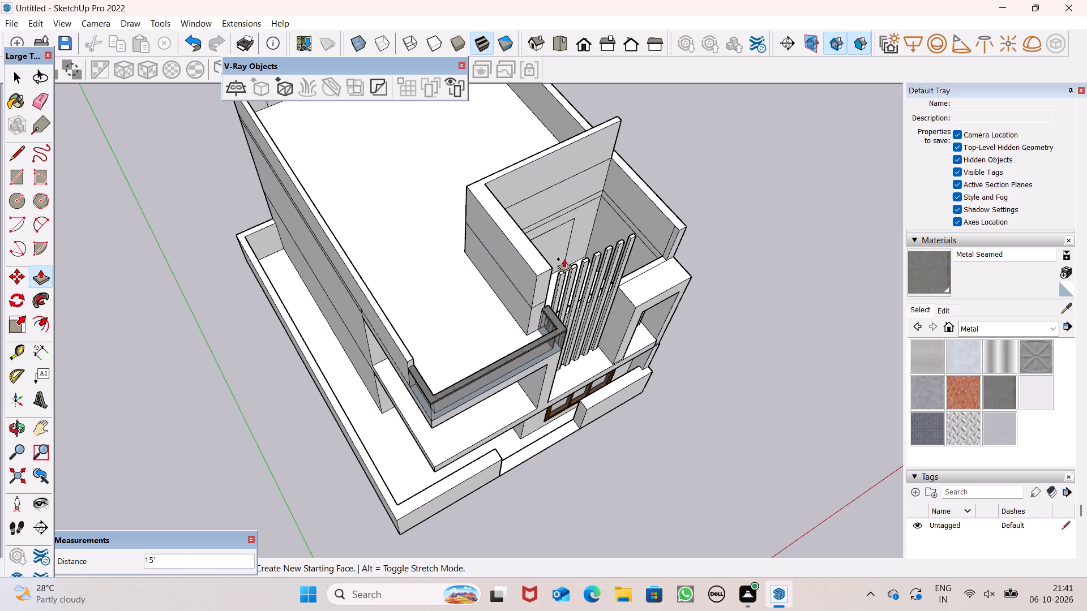
{"action": "left_click_drag", "start_coordinate": [564, 259], "coordinate": [577, 261]}
Draw an edge across the outer side wall's top where the enclosure's rear wall meets it.
{"action": "middle_click_drag", "start_coordinate": [692, 283], "coordinate": [667, 283]}
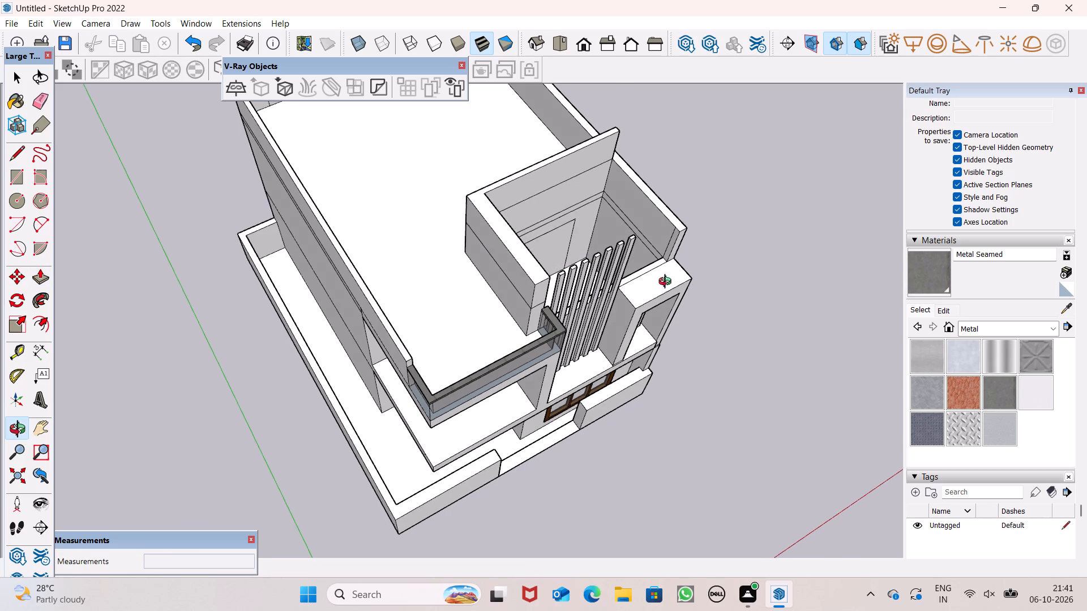
{"action": "middle_click_drag", "start_coordinate": [667, 283], "coordinate": [349, 201]}
{"action": "scroll", "coordinate": [647, 377], "scroll_direction": "up", "scroll_amount": 1}
{"action": "middle_click_drag", "start_coordinate": [647, 377], "coordinate": [609, 323]}
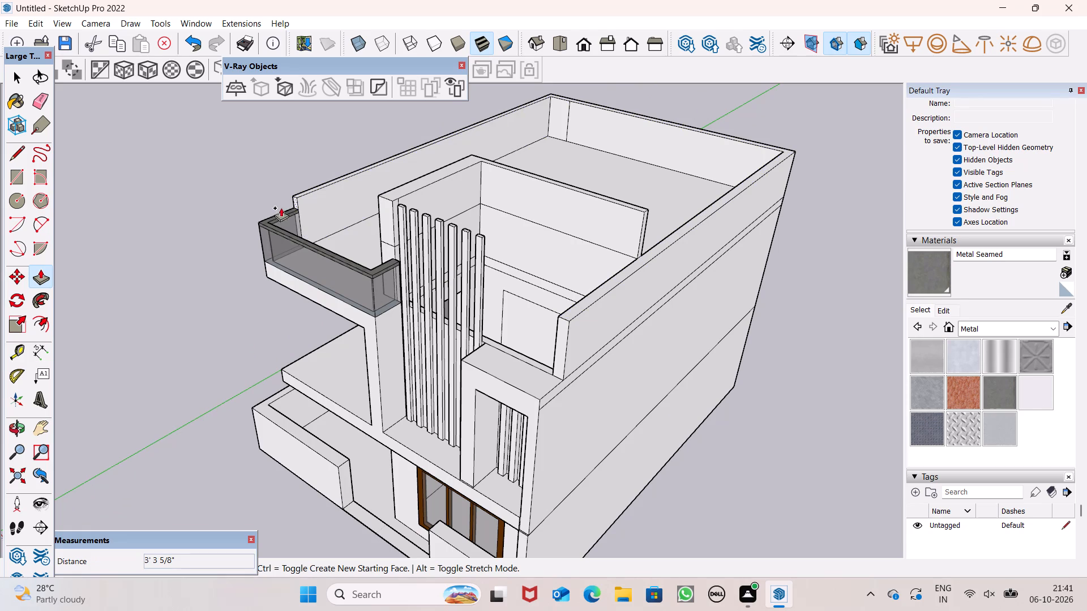
{"action": "left_click", "coordinate": [20, 147]}
{"action": "middle_click_drag", "start_coordinate": [615, 311], "coordinate": [617, 316]}
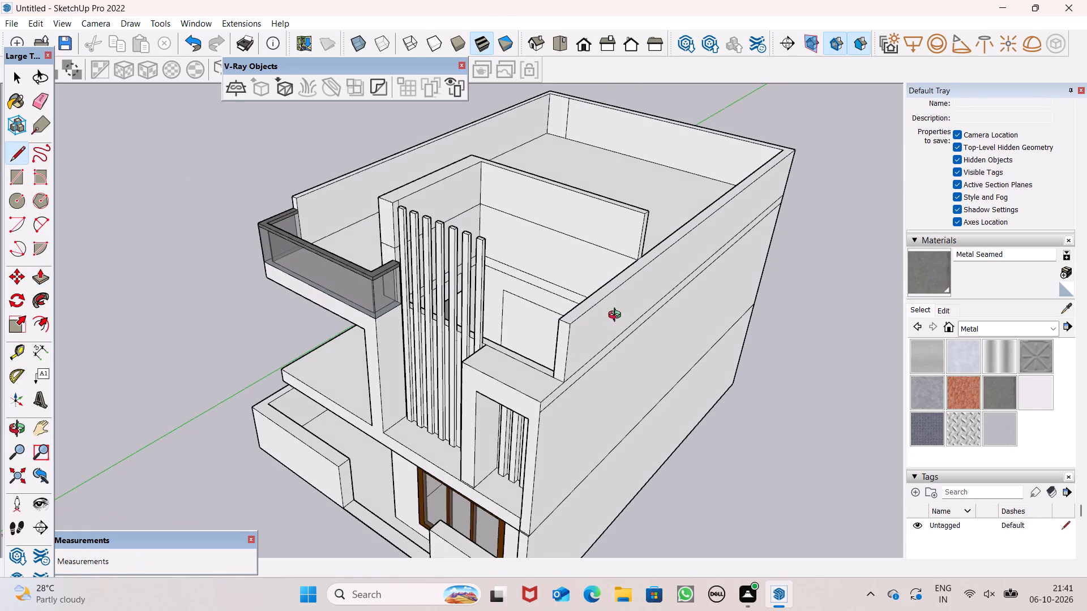
{"action": "middle_click_drag", "start_coordinate": [617, 316], "coordinate": [622, 367]}
{"action": "scroll", "coordinate": [659, 283], "scroll_direction": "up", "scroll_amount": 6}
{"action": "scroll", "coordinate": [660, 282], "scroll_direction": "down", "scroll_amount": 1}
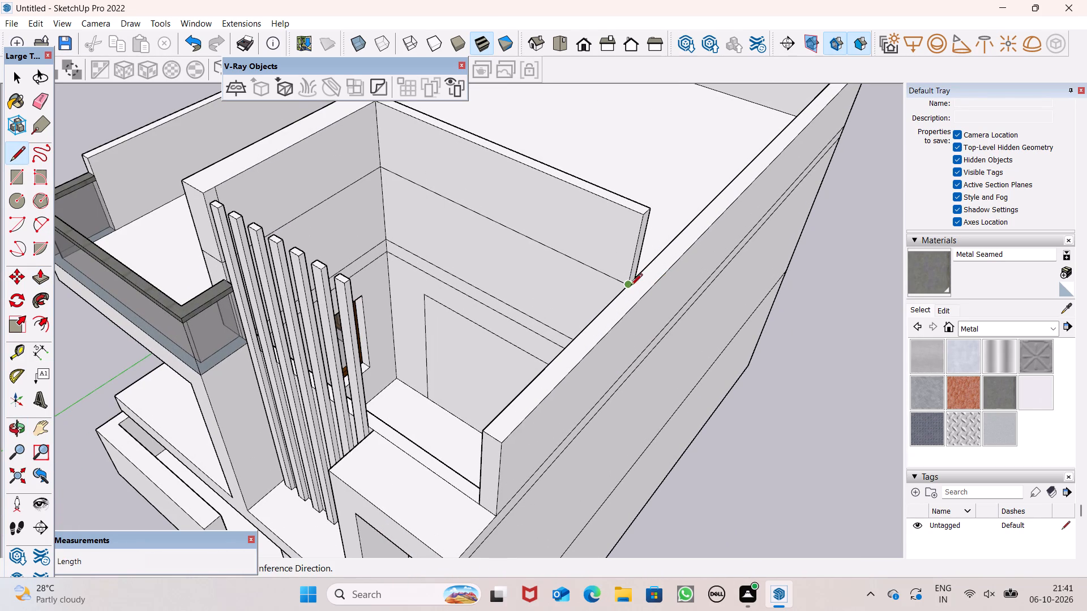
{"action": "left_click", "coordinate": [631, 286]}
{"action": "left_click", "coordinate": [641, 293]}
Push/Pull the front portion of the outer side wall's top upward 3' 3 5/8", level with the enclosure's L-shaped wall.
{"action": "scroll", "coordinate": [644, 259], "scroll_direction": "down", "scroll_amount": 3}
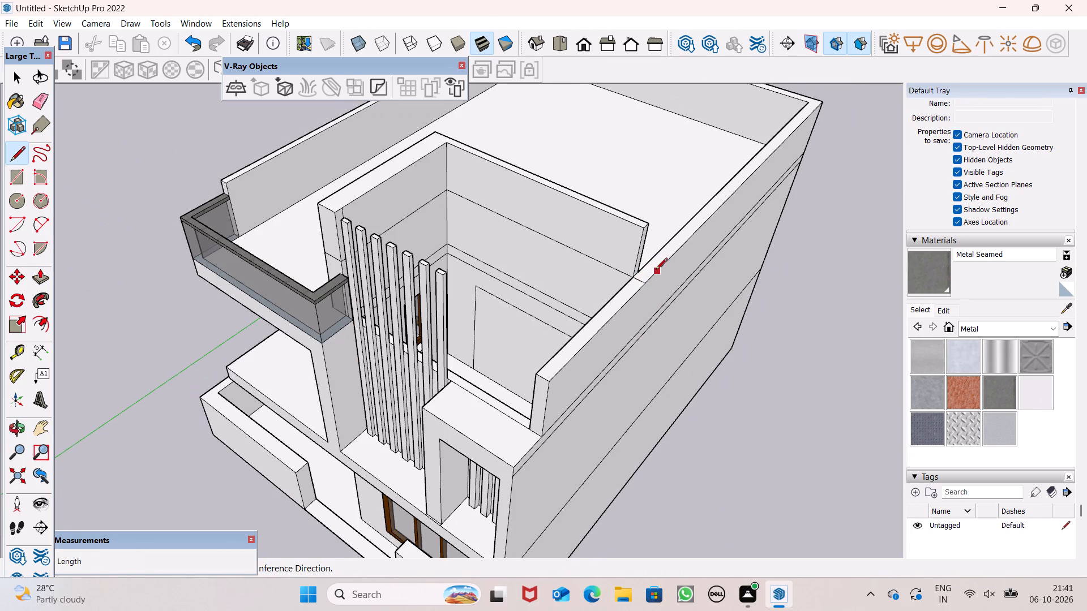
{"action": "middle_click_drag", "start_coordinate": [656, 270], "coordinate": [658, 245]}
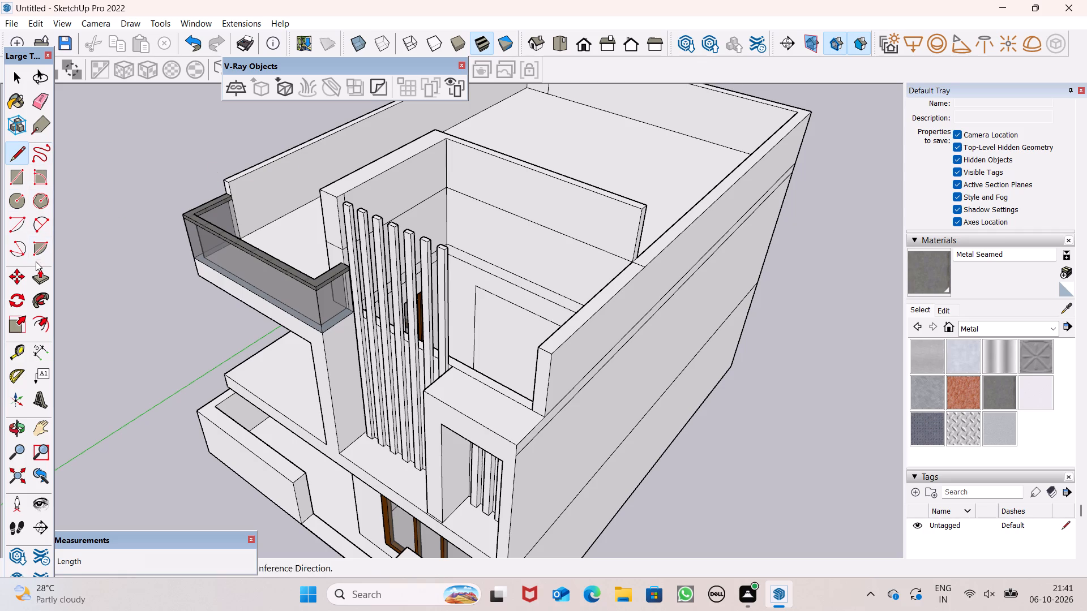
{"action": "left_click", "coordinate": [43, 277]}
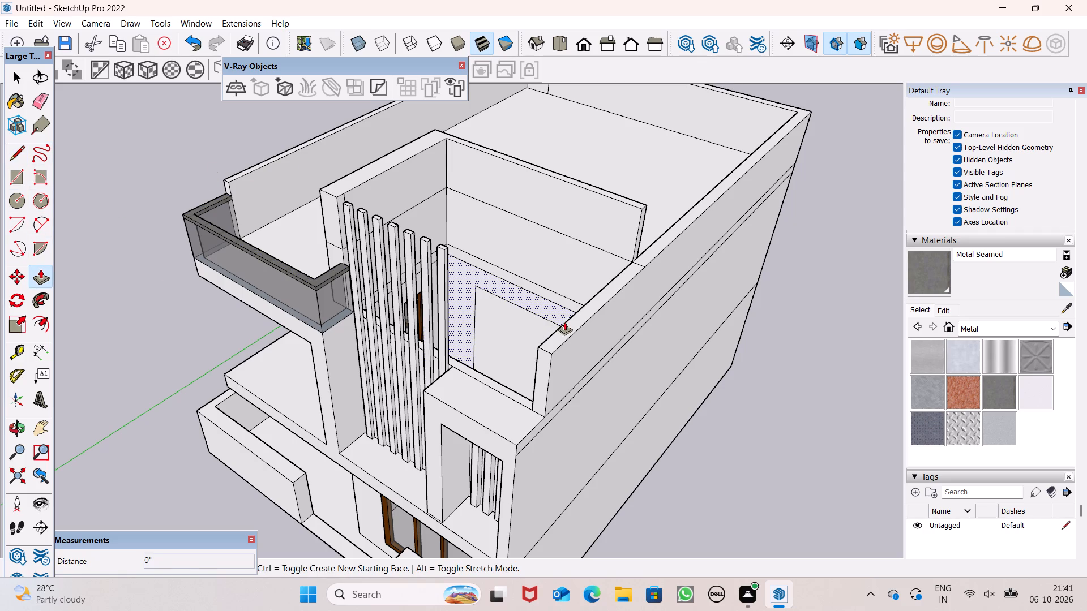
{"action": "left_click_drag", "start_coordinate": [571, 330], "coordinate": [352, 185]}
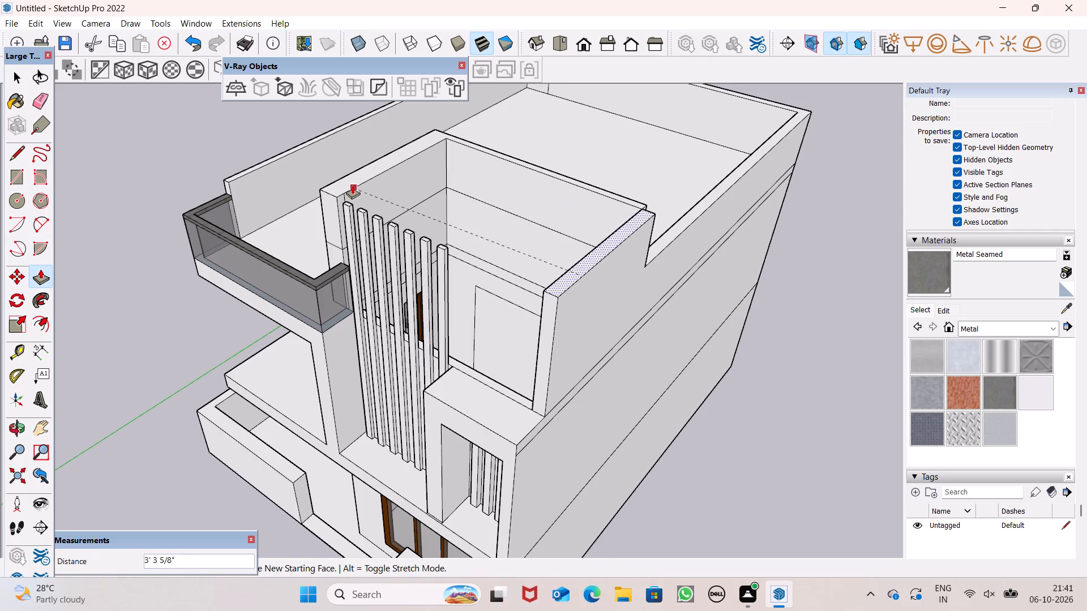
{"action": "left_click_drag", "start_coordinate": [352, 185], "coordinate": [351, 185]}
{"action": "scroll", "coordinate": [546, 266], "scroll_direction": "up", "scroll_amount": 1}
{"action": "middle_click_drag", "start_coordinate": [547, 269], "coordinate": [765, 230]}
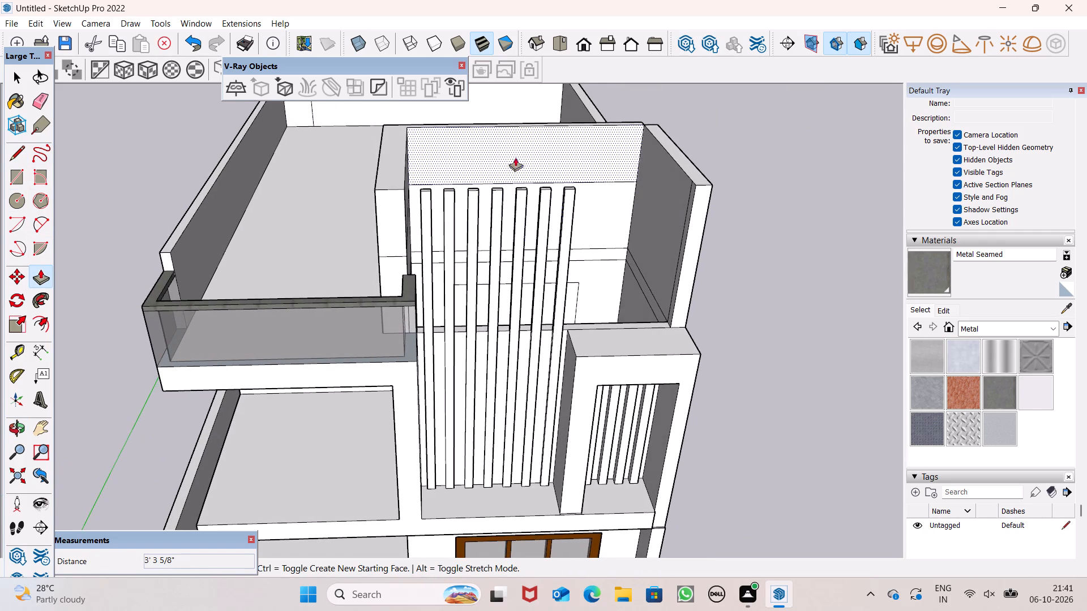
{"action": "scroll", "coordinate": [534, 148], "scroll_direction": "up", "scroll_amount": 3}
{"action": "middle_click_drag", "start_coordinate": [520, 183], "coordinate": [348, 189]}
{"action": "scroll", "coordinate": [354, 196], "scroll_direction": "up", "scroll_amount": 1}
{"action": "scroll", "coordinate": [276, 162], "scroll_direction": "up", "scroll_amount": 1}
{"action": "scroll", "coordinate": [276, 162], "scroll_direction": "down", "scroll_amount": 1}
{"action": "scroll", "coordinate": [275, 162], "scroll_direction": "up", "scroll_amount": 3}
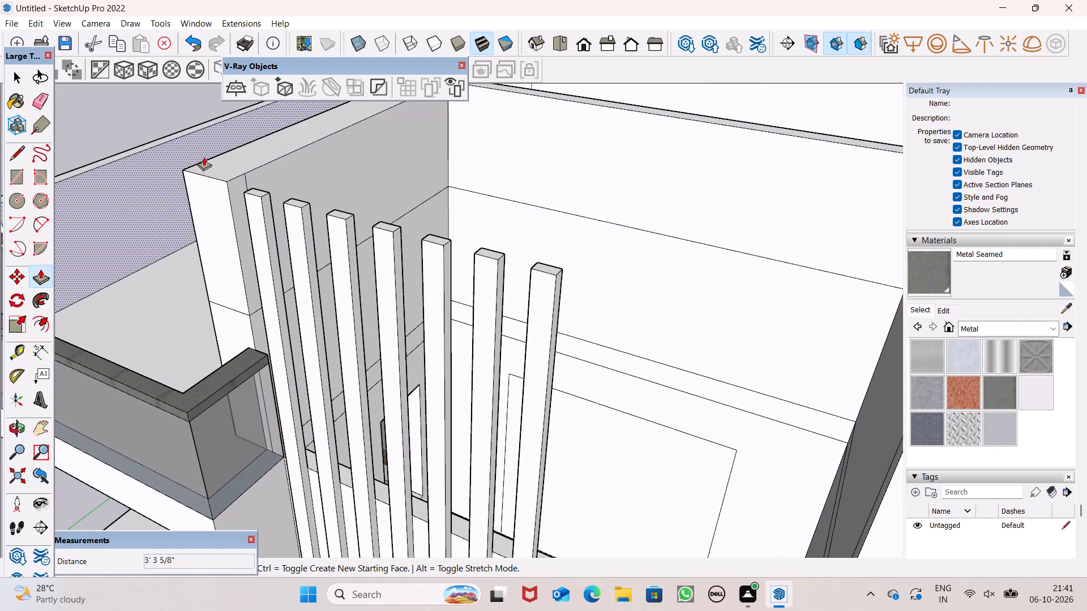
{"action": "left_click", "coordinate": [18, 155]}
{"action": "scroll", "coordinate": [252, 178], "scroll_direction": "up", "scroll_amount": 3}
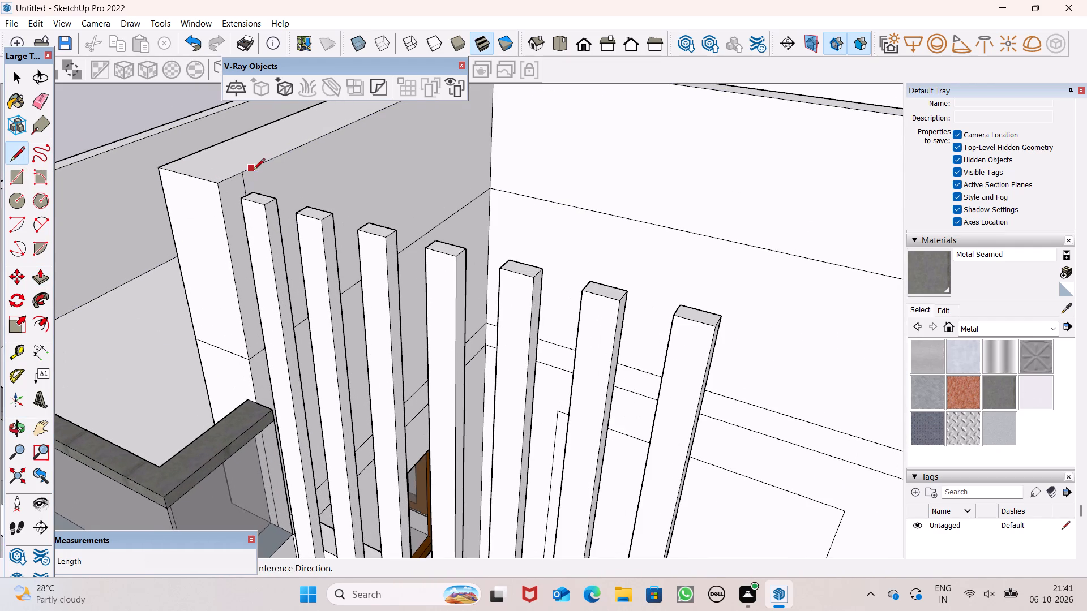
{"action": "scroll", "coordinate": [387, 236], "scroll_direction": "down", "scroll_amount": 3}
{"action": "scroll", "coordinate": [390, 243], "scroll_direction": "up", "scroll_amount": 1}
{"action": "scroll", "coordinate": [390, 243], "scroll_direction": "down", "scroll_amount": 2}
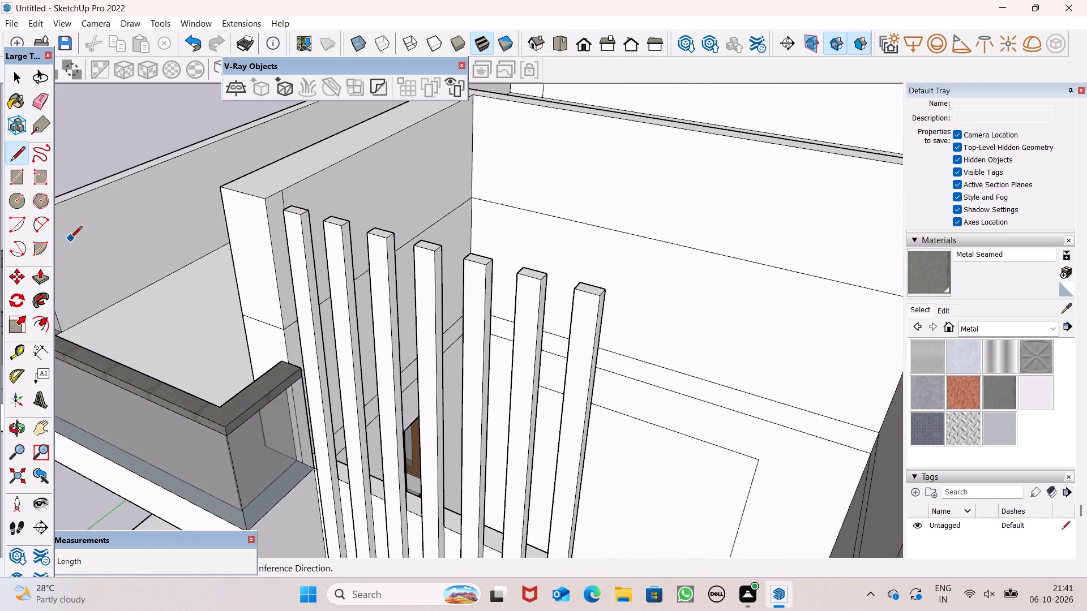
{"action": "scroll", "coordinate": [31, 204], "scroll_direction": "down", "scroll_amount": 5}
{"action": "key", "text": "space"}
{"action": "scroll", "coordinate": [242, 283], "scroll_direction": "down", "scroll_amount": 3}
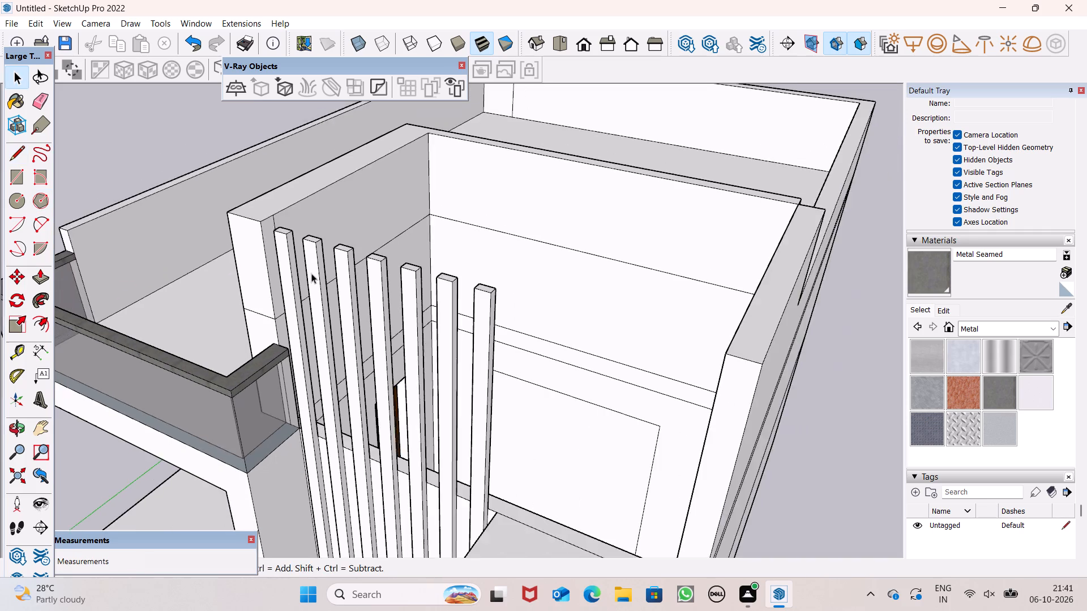
Push/Pull the top of the enclosure's L-shaped wall upward about 6 1/8".
{"action": "scroll", "coordinate": [311, 273], "scroll_direction": "down", "scroll_amount": 4}
{"action": "middle_click_drag", "start_coordinate": [135, 280], "coordinate": [159, 314]}
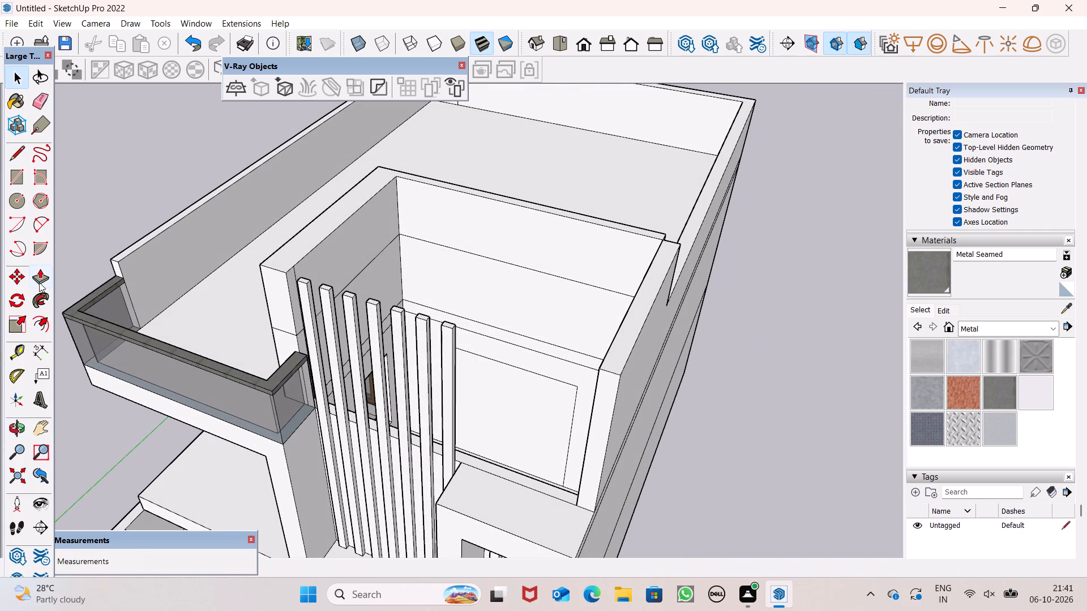
{"action": "left_click", "coordinate": [38, 277]}
{"action": "middle_click_drag", "start_coordinate": [331, 234], "coordinate": [331, 235]}
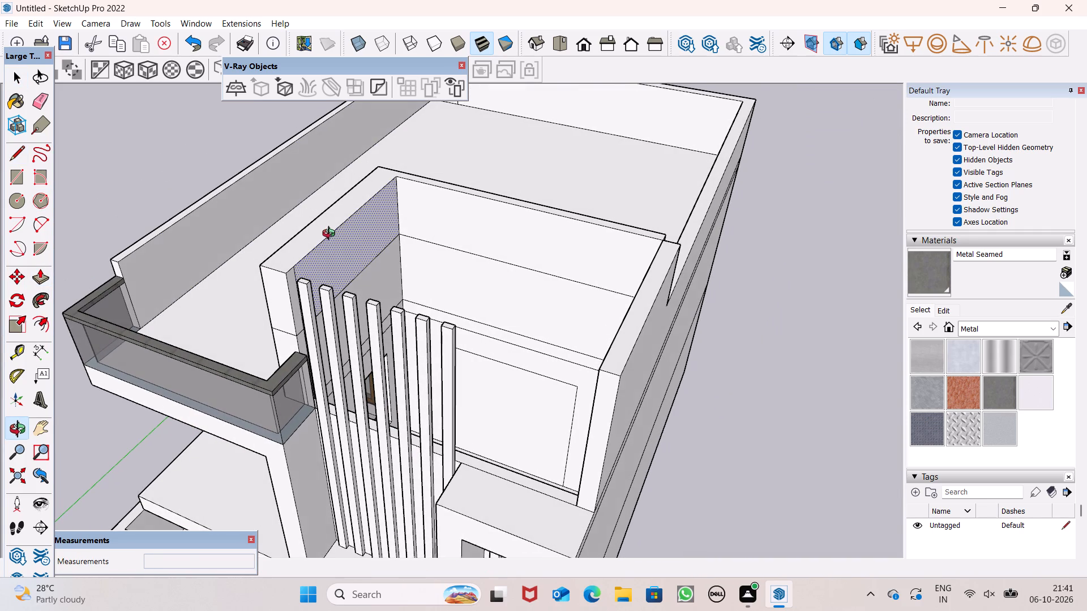
{"action": "middle_click_drag", "start_coordinate": [331, 235], "coordinate": [344, 249]}
{"action": "scroll", "coordinate": [344, 240], "scroll_direction": "up", "scroll_amount": 3}
{"action": "left_click_drag", "start_coordinate": [303, 244], "coordinate": [303, 238]}
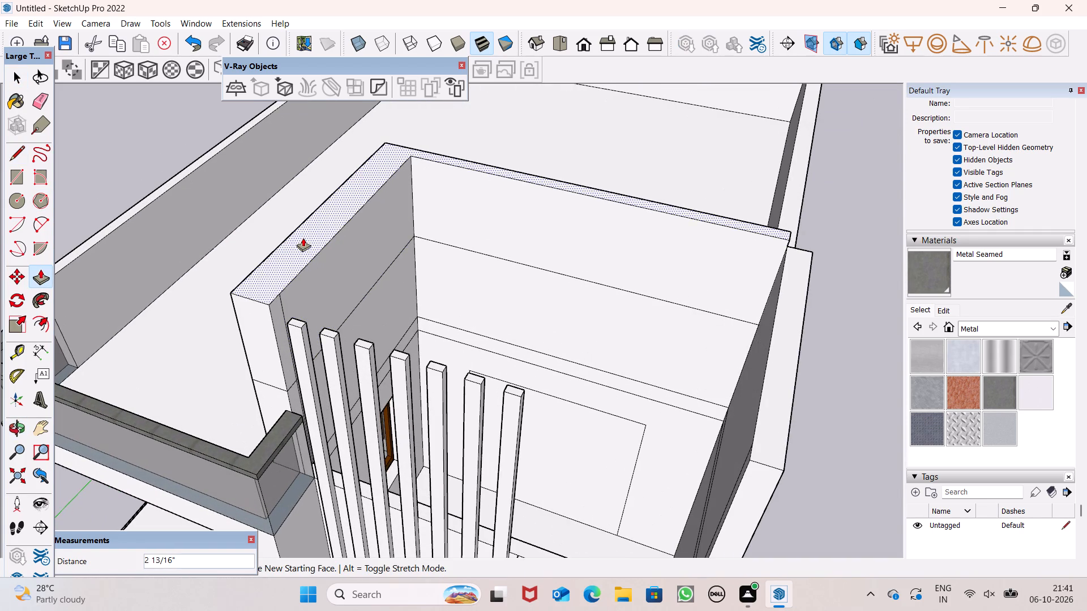
{"action": "left_click_drag", "start_coordinate": [303, 238], "coordinate": [306, 230]}
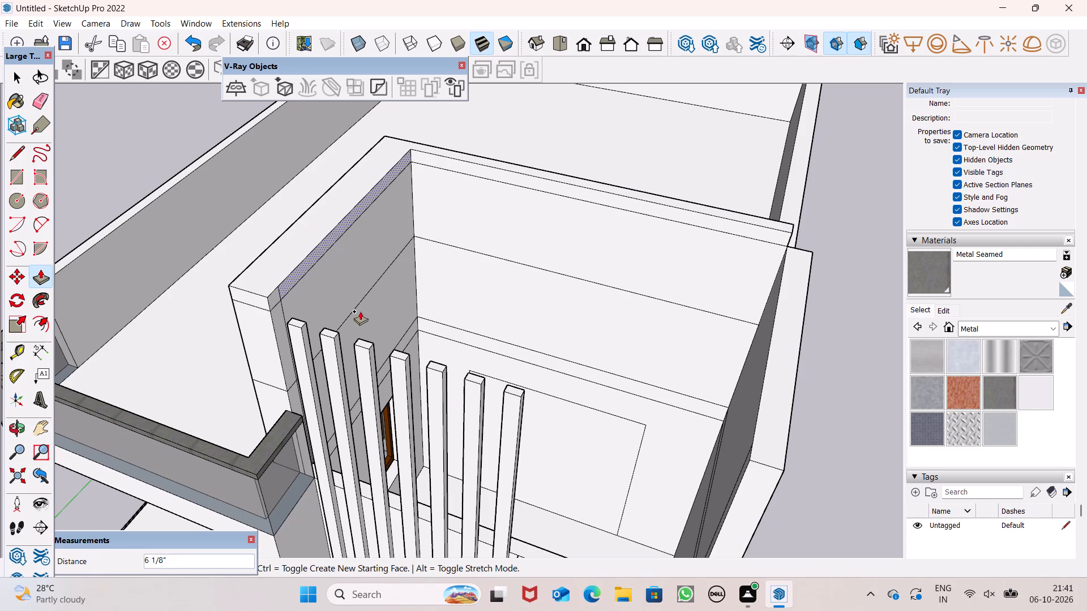
Push/Pull the thin upper band on the terrace-side wall's inner face 13' 3/4" across the enclosure to form a roof slab.
{"action": "middle_click_drag", "start_coordinate": [387, 287], "coordinate": [454, 247]}
{"action": "left_click_drag", "start_coordinate": [331, 262], "coordinate": [753, 351]}
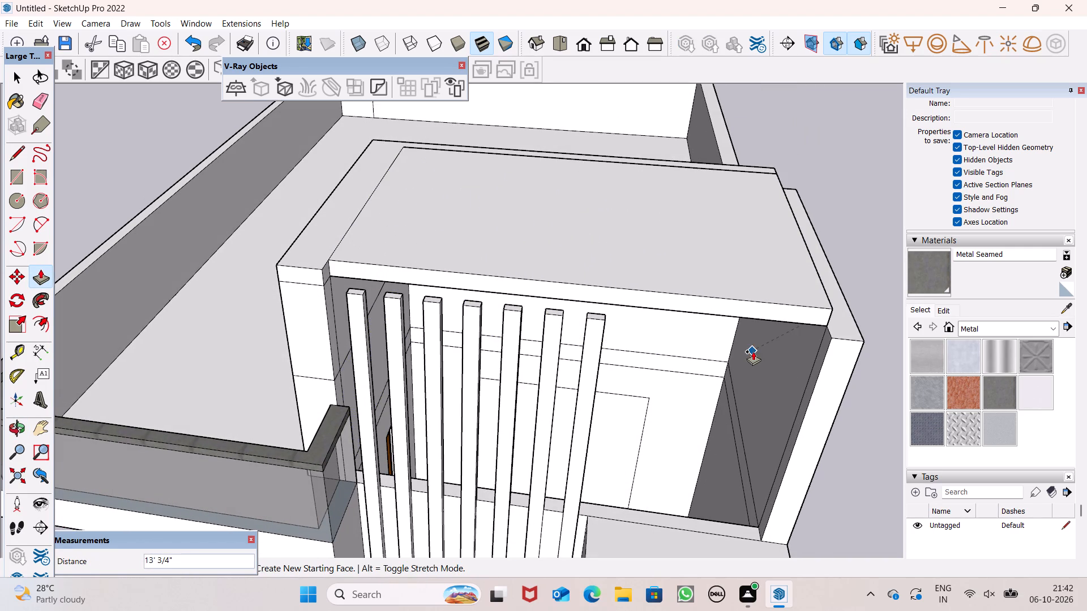
{"action": "left_click_drag", "start_coordinate": [753, 351], "coordinate": [754, 352]}
Push/Pull the raised outer side wall's top upward to the new roof slab's top level.
{"action": "middle_click_drag", "start_coordinate": [651, 345], "coordinate": [502, 367]}
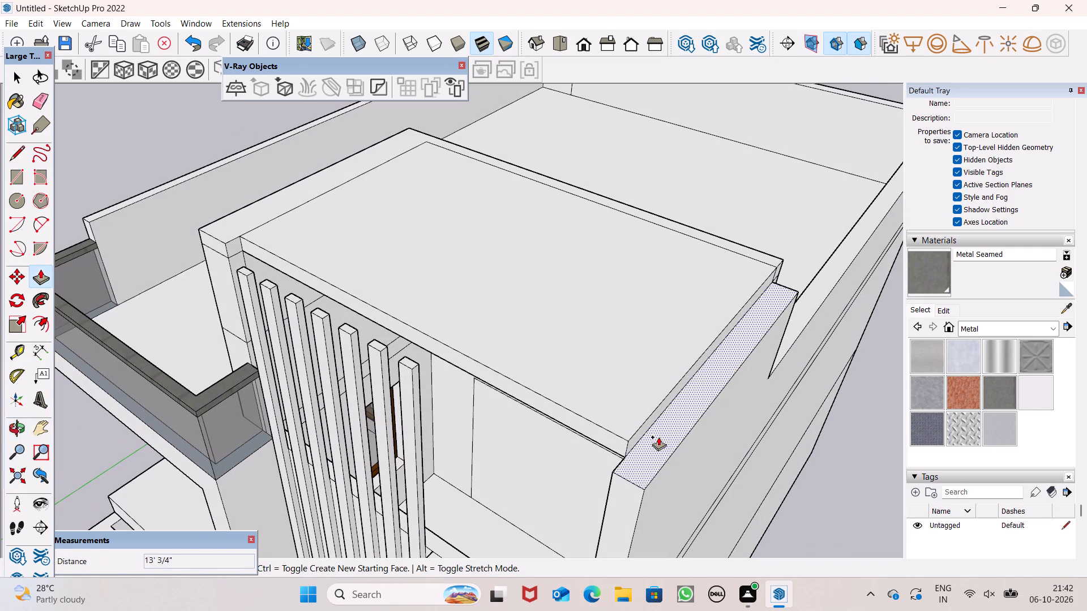
{"action": "left_click_drag", "start_coordinate": [658, 438], "coordinate": [640, 416]}
Push/Pull the roof slab's front face outward about 9 3/8" over the tops of the vertical strips.
{"action": "scroll", "coordinate": [476, 380], "scroll_direction": "up", "scroll_amount": 1}
{"action": "middle_click_drag", "start_coordinate": [476, 380], "coordinate": [591, 330]}
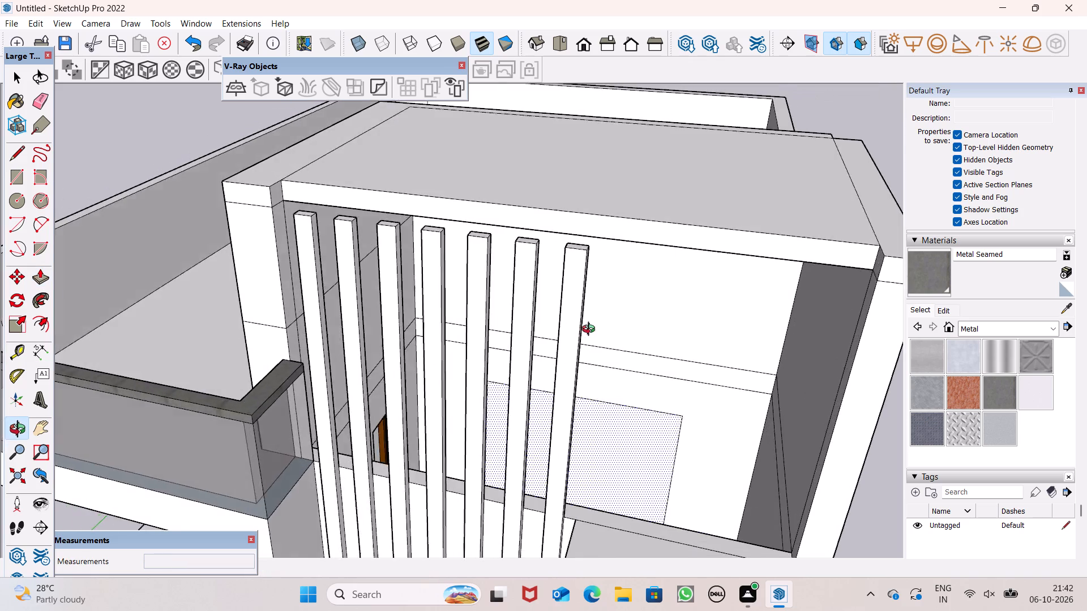
{"action": "middle_click_drag", "start_coordinate": [591, 330], "coordinate": [709, 408]}
{"action": "left_click_drag", "start_coordinate": [521, 324], "coordinate": [521, 328]}
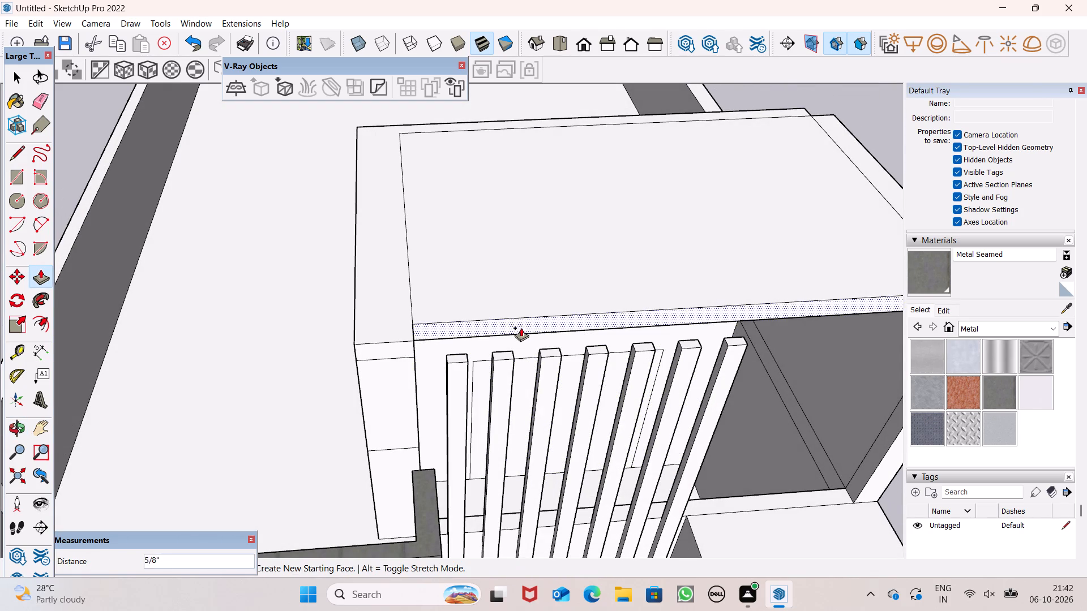
{"action": "left_click_drag", "start_coordinate": [521, 328], "coordinate": [470, 359]}
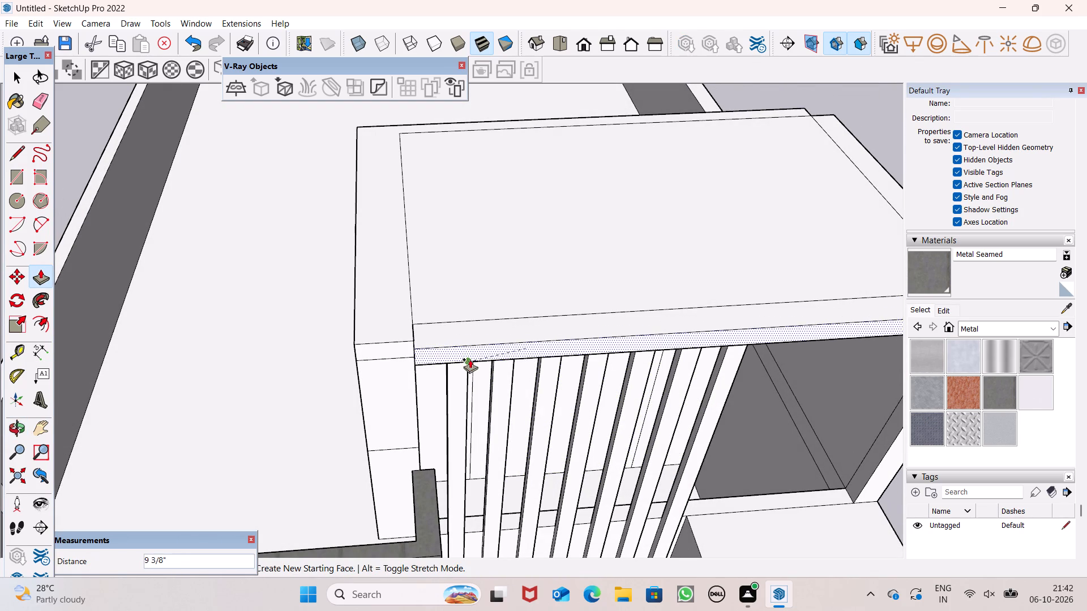
{"action": "left_click_drag", "start_coordinate": [470, 359], "coordinate": [472, 364]}
Examine the covered enclosure and its vertical strips from below, the front and above.
{"action": "scroll", "coordinate": [502, 335], "scroll_direction": "down", "scroll_amount": 7}
{"action": "middle_click_drag", "start_coordinate": [547, 373], "coordinate": [552, 157]}
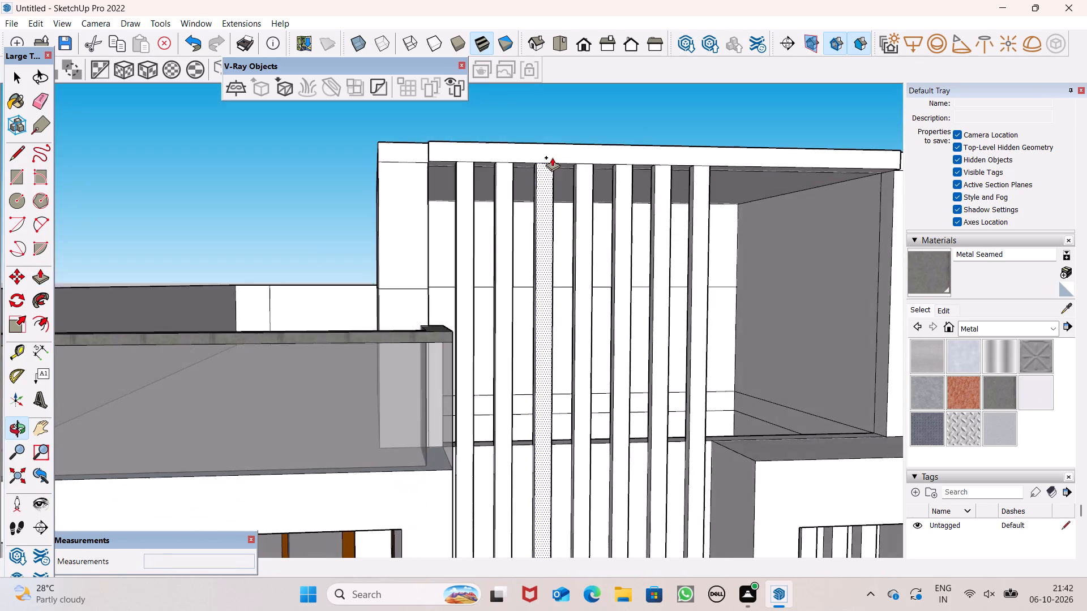
{"action": "scroll", "coordinate": [552, 157], "scroll_direction": "down", "scroll_amount": 6}
{"action": "scroll", "coordinate": [803, 158], "scroll_direction": "up", "scroll_amount": 3}
{"action": "scroll", "coordinate": [798, 174], "scroll_direction": "down", "scroll_amount": 4}
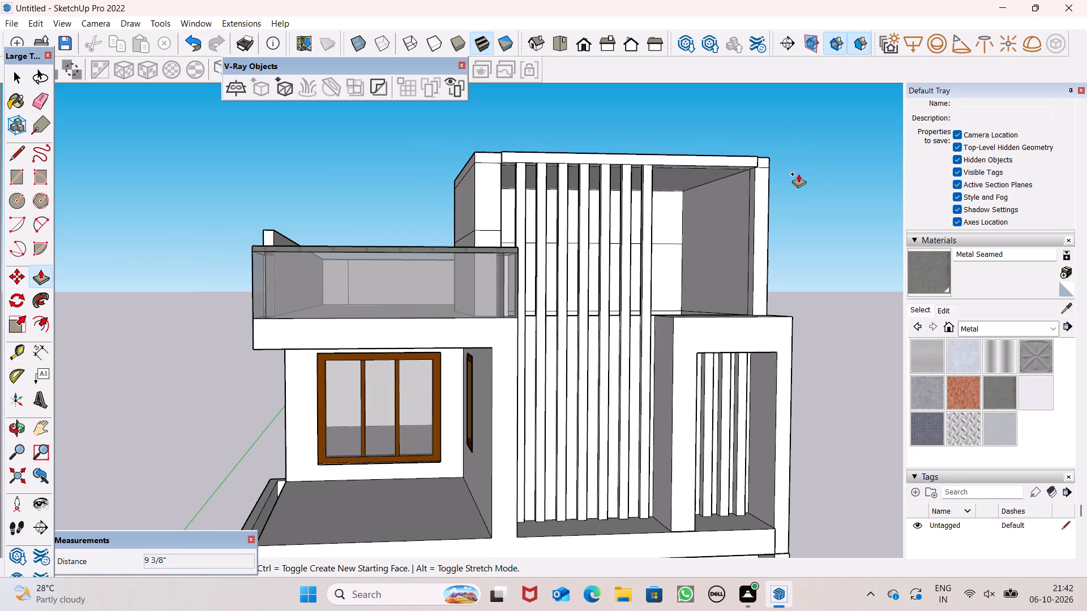
{"action": "key", "text": "space"}
{"action": "middle_click_drag", "start_coordinate": [793, 166], "coordinate": [640, 208]}
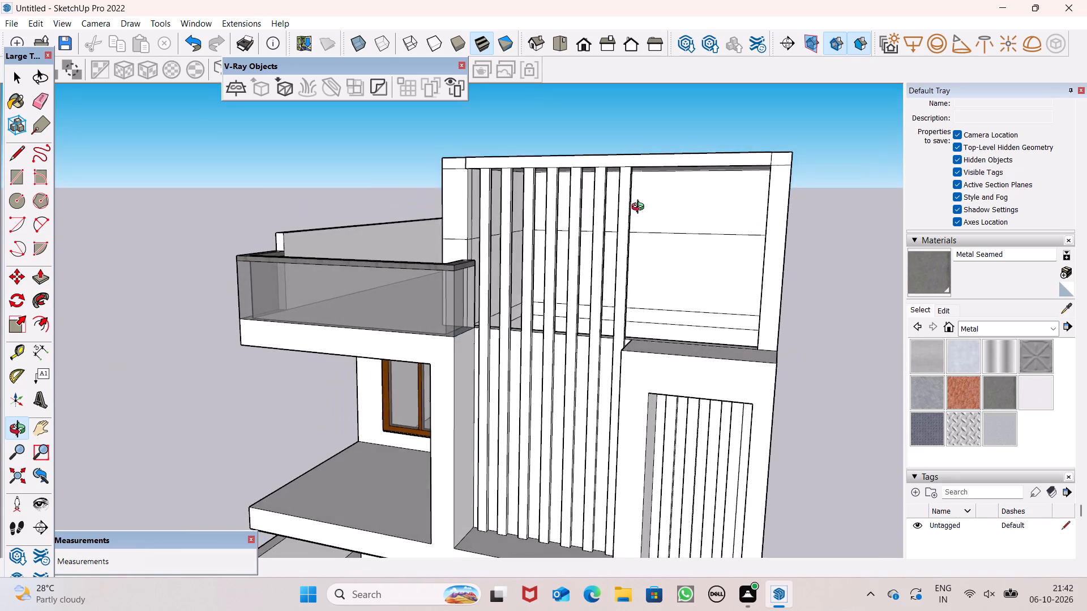
{"action": "middle_click_drag", "start_coordinate": [640, 208], "coordinate": [697, 272]}
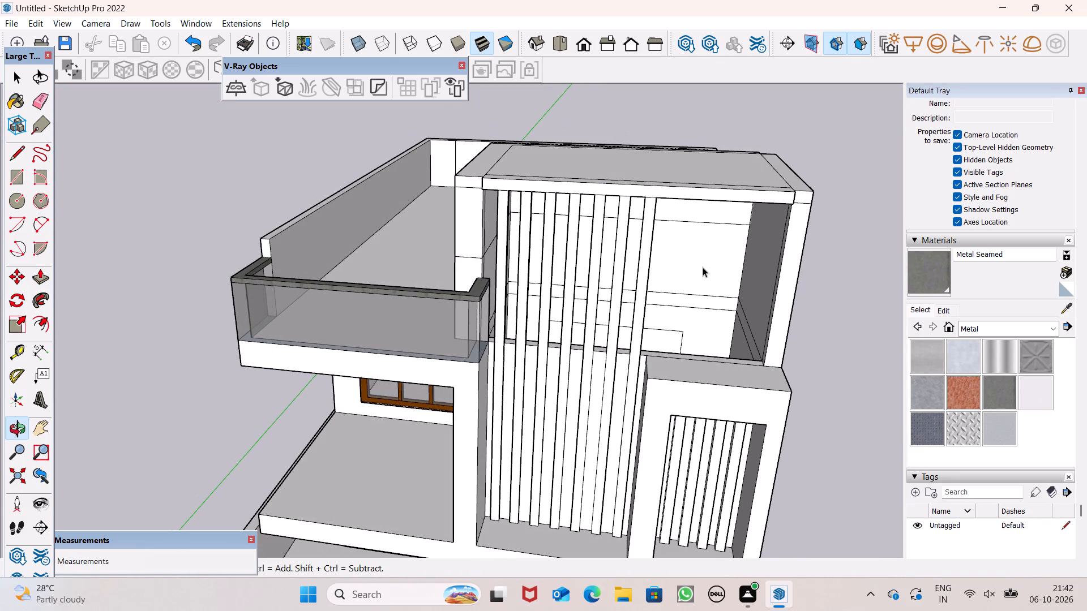
{"action": "middle_click_drag", "start_coordinate": [731, 287], "coordinate": [698, 270]}
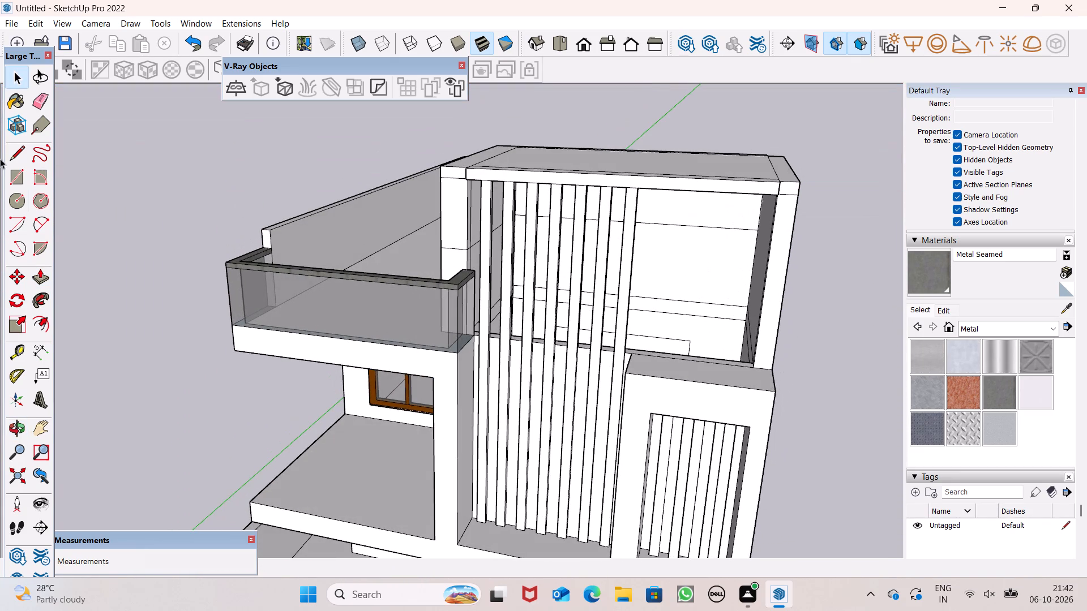
Erase the leftover horizontal edges on the enclosure's rear wall and the short edges across the terrace-side wall's front and inner faces.
{"action": "left_click", "coordinate": [49, 99]}
{"action": "scroll", "coordinate": [559, 213], "scroll_direction": "up", "scroll_amount": 3}
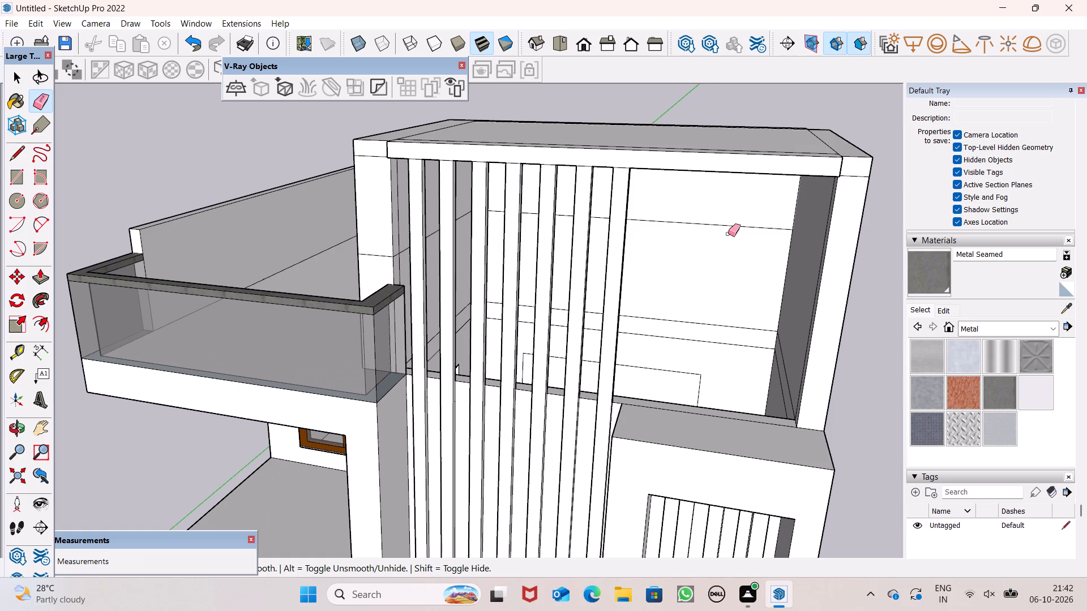
{"action": "left_click_drag", "start_coordinate": [729, 226], "coordinate": [734, 219]}
{"action": "left_click_drag", "start_coordinate": [713, 309], "coordinate": [716, 330]}
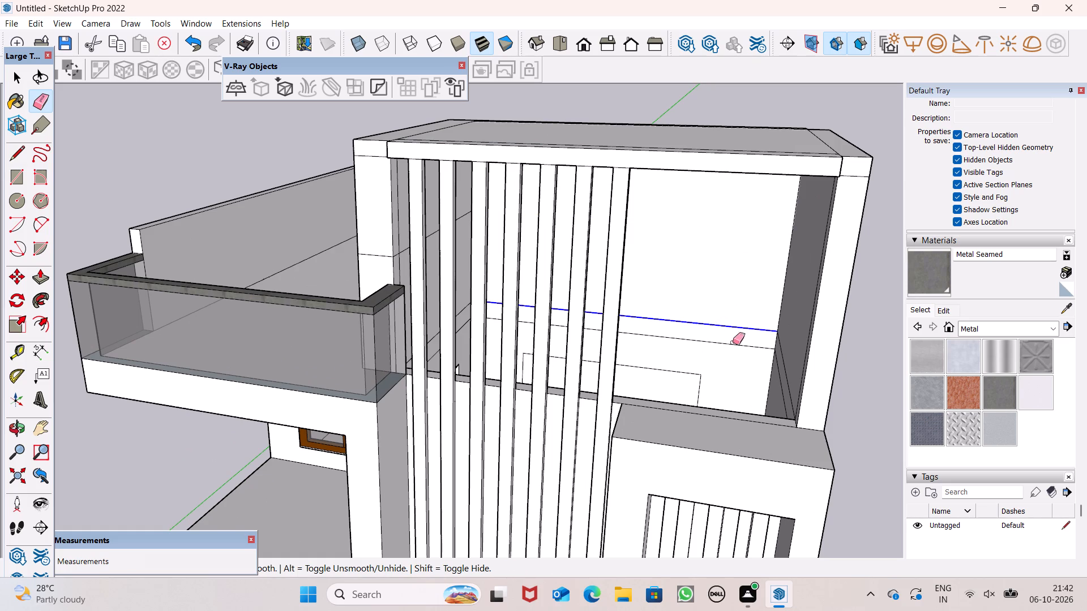
{"action": "left_click", "coordinate": [782, 352]}
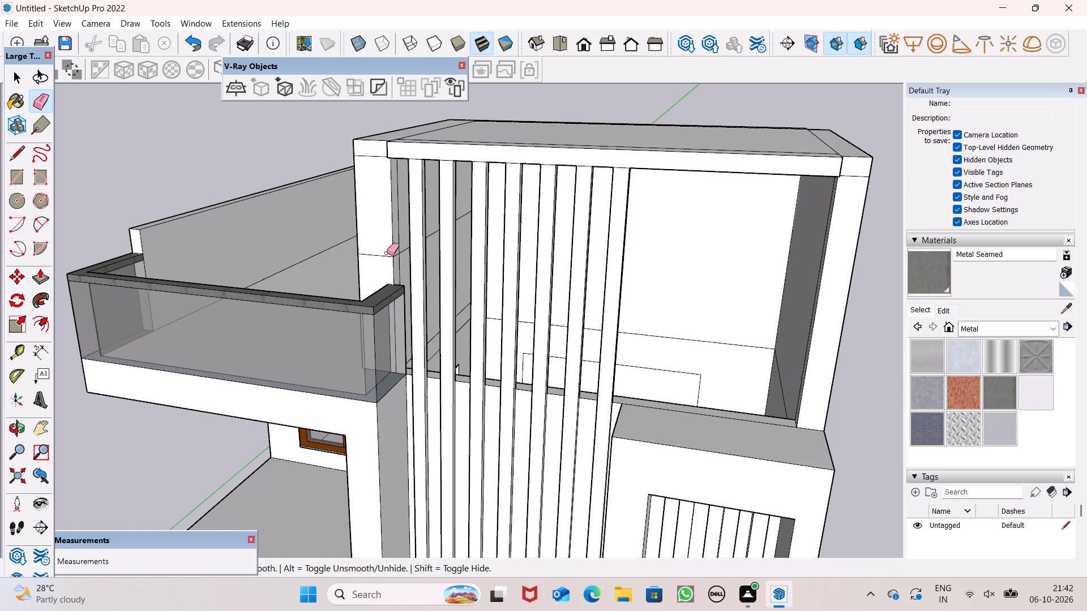
{"action": "left_click", "coordinate": [383, 253]}
{"action": "left_click_drag", "start_coordinate": [395, 252], "coordinate": [398, 257]}
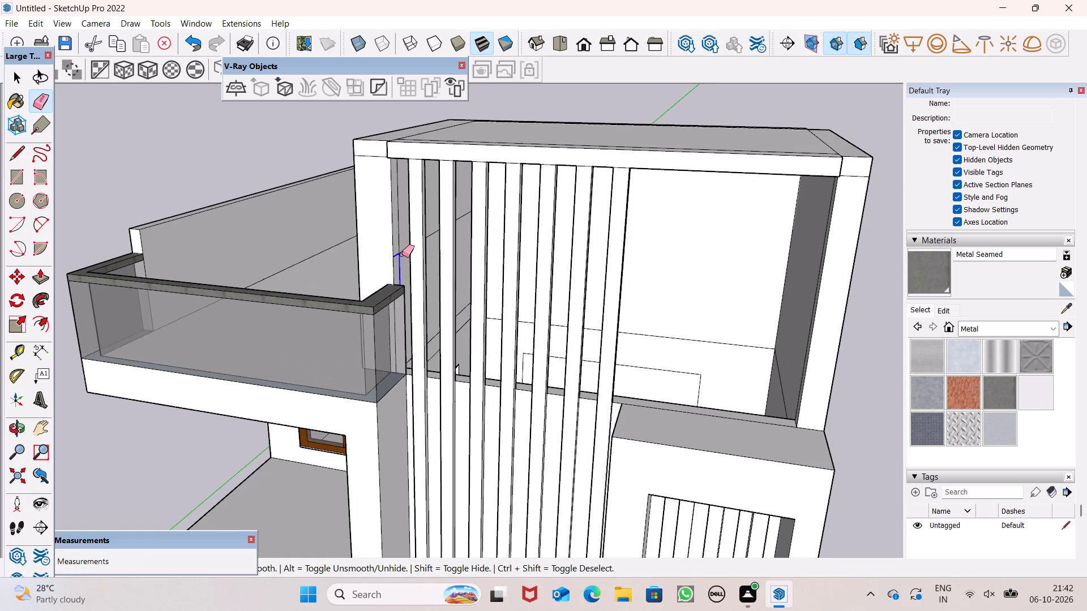
{"action": "left_click_drag", "start_coordinate": [403, 249], "coordinate": [397, 239]}
Push/Pull the front end of the terrace-side wall's upper cap outward to align with the roof slab's front face.
{"action": "middle_click_drag", "start_coordinate": [369, 147], "coordinate": [426, 208]}
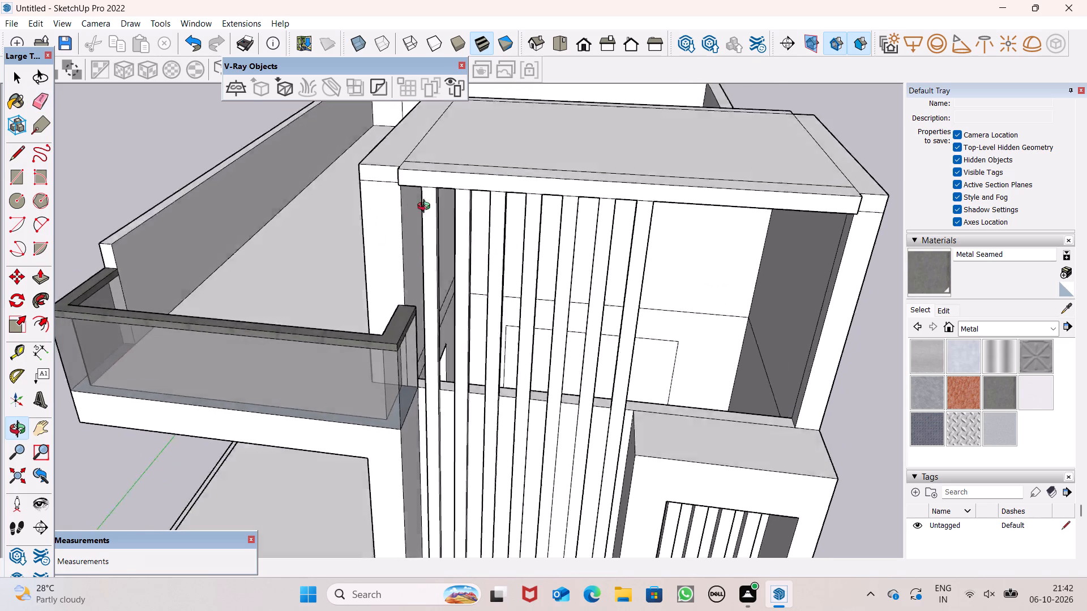
{"action": "middle_click_drag", "start_coordinate": [426, 208], "coordinate": [610, 247]}
{"action": "scroll", "coordinate": [504, 232], "scroll_direction": "up", "scroll_amount": 1}
{"action": "key", "text": "space"}
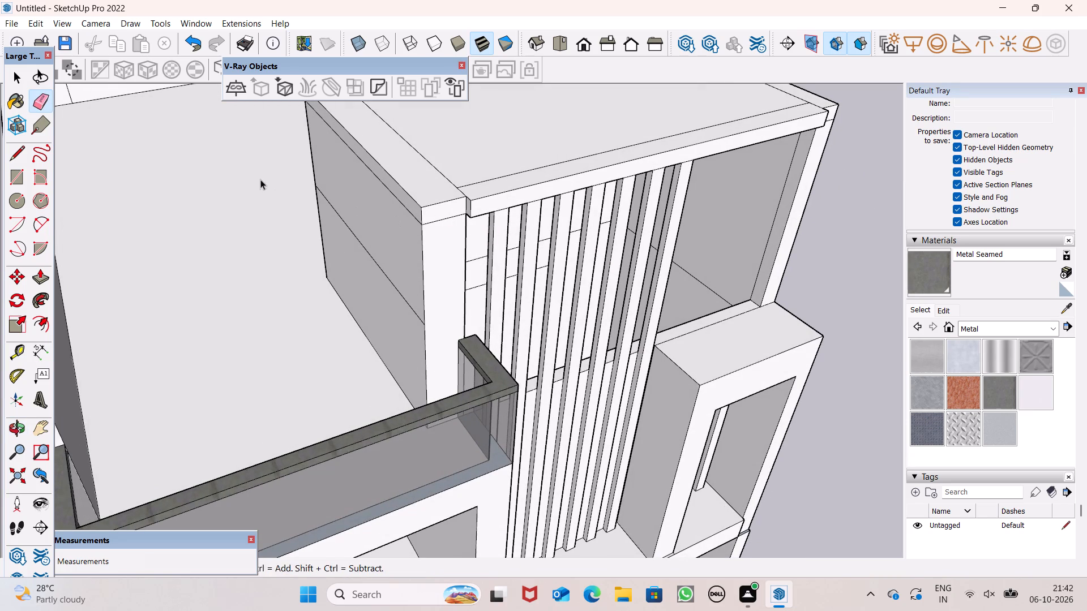
{"action": "left_click", "coordinate": [49, 277]}
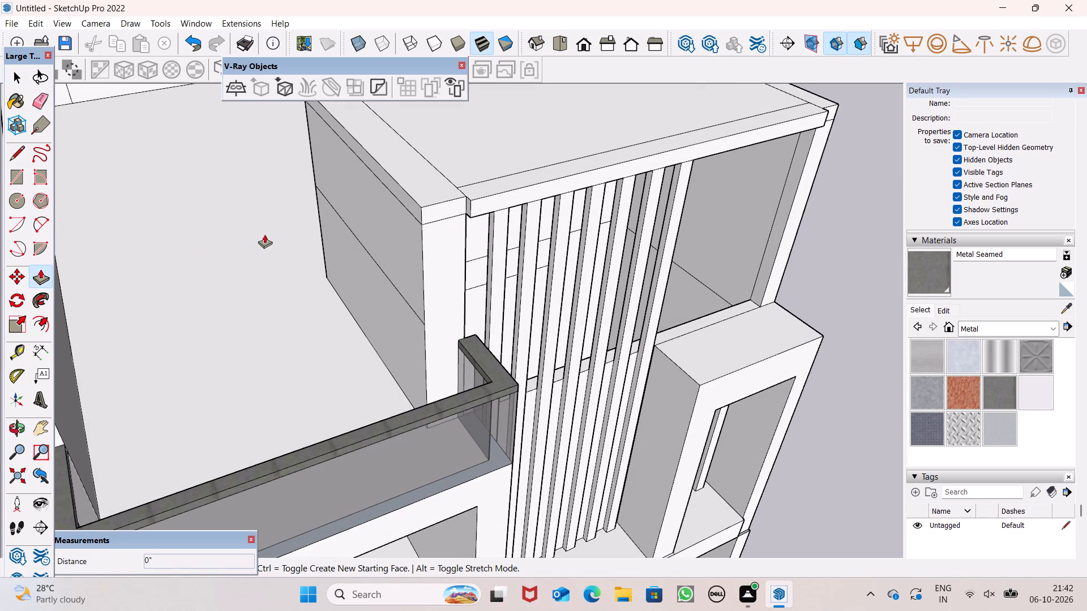
{"action": "left_click_drag", "start_coordinate": [452, 206], "coordinate": [482, 196]}
{"action": "scroll", "coordinate": [572, 145], "scroll_direction": "down", "scroll_amount": 4}
Examine the roofed enclosure from above, the terrace side and the front, including its inner rear wall.
{"action": "left_click", "coordinate": [41, 91]}
{"action": "middle_click_drag", "start_coordinate": [491, 270], "coordinate": [519, 323]}
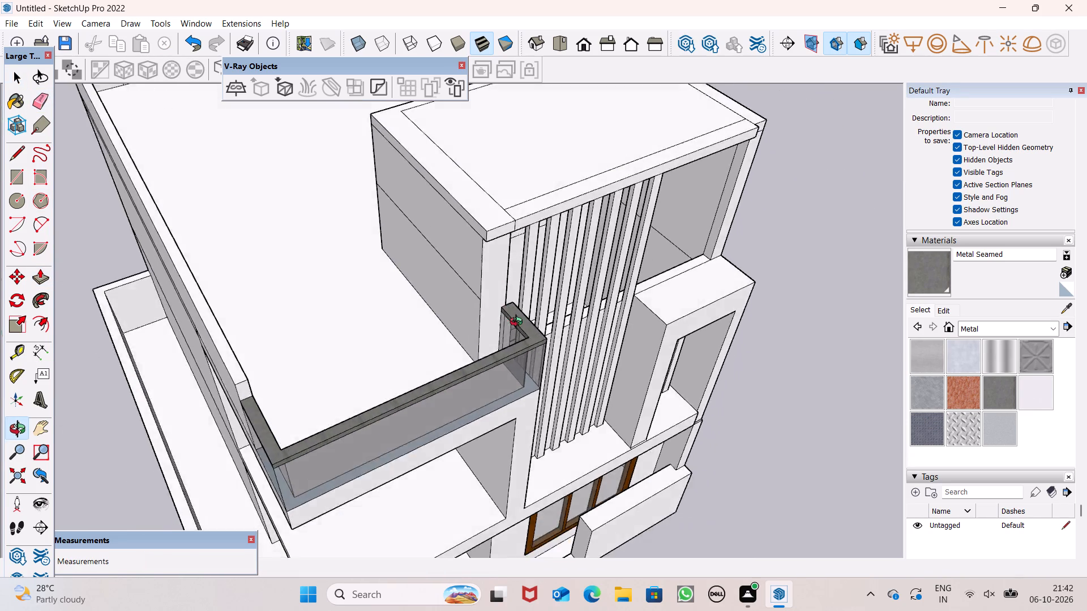
{"action": "middle_click_drag", "start_coordinate": [519, 323], "coordinate": [827, 353]}
{"action": "scroll", "coordinate": [625, 313], "scroll_direction": "down", "scroll_amount": 3}
{"action": "middle_click_drag", "start_coordinate": [595, 313], "coordinate": [504, 300]}
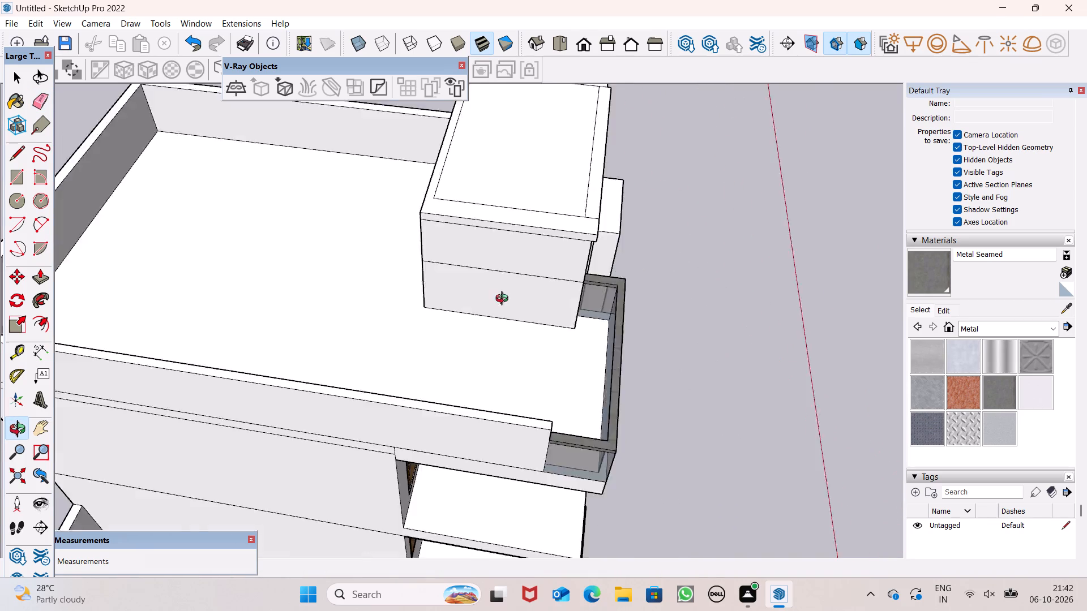
{"action": "middle_click_drag", "start_coordinate": [504, 300], "coordinate": [39, 127]}
{"action": "key", "text": "space"}
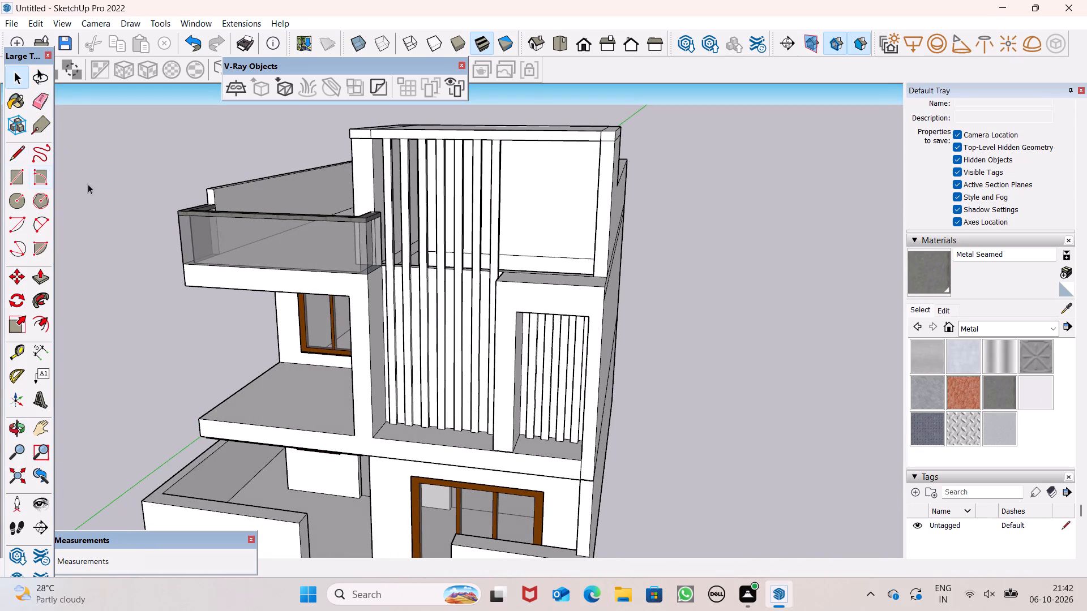
{"action": "middle_click_drag", "start_coordinate": [403, 228], "coordinate": [457, 302]}
{"action": "scroll", "coordinate": [554, 292], "scroll_direction": "up", "scroll_amount": 4}
{"action": "scroll", "coordinate": [556, 291], "scroll_direction": "down", "scroll_amount": 1}
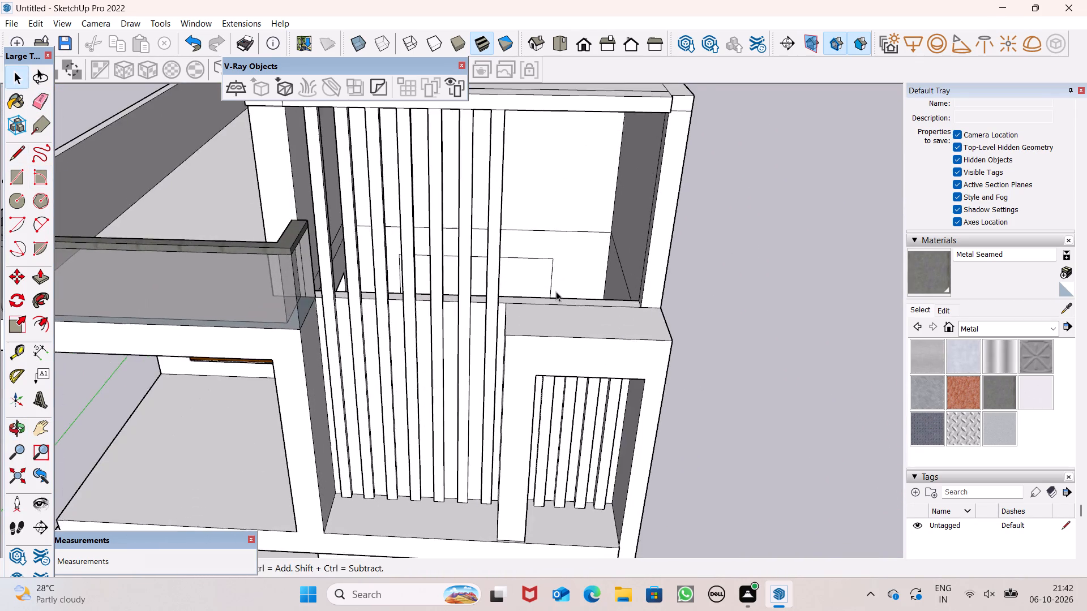
{"action": "scroll", "coordinate": [557, 298], "scroll_direction": "up", "scroll_amount": 1}
{"action": "middle_click_drag", "start_coordinate": [557, 298], "coordinate": [486, 371]}
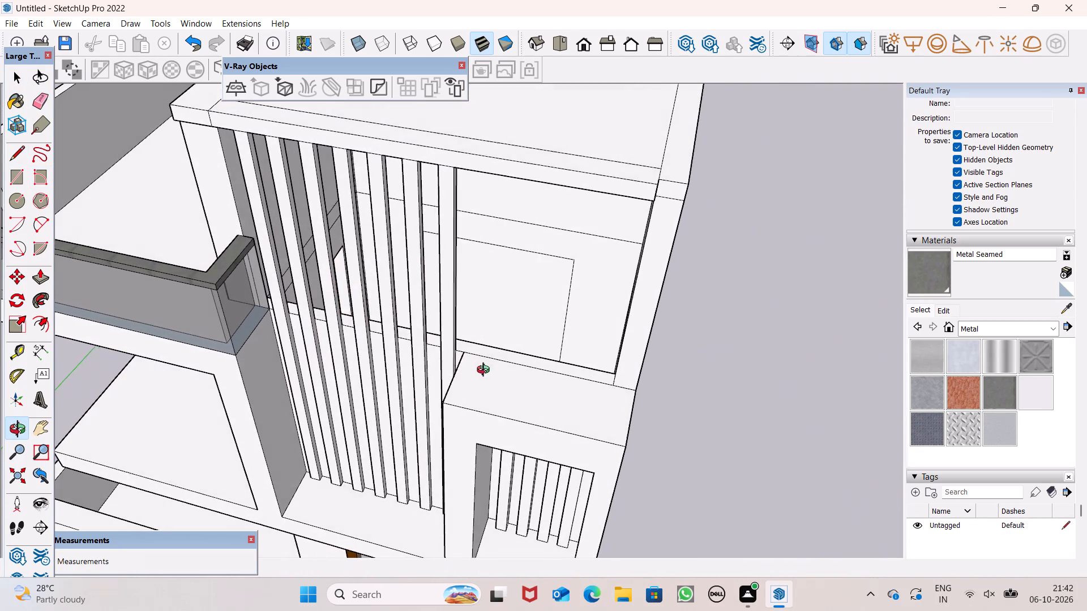
{"action": "middle_click_drag", "start_coordinate": [486, 371], "coordinate": [486, 368]}
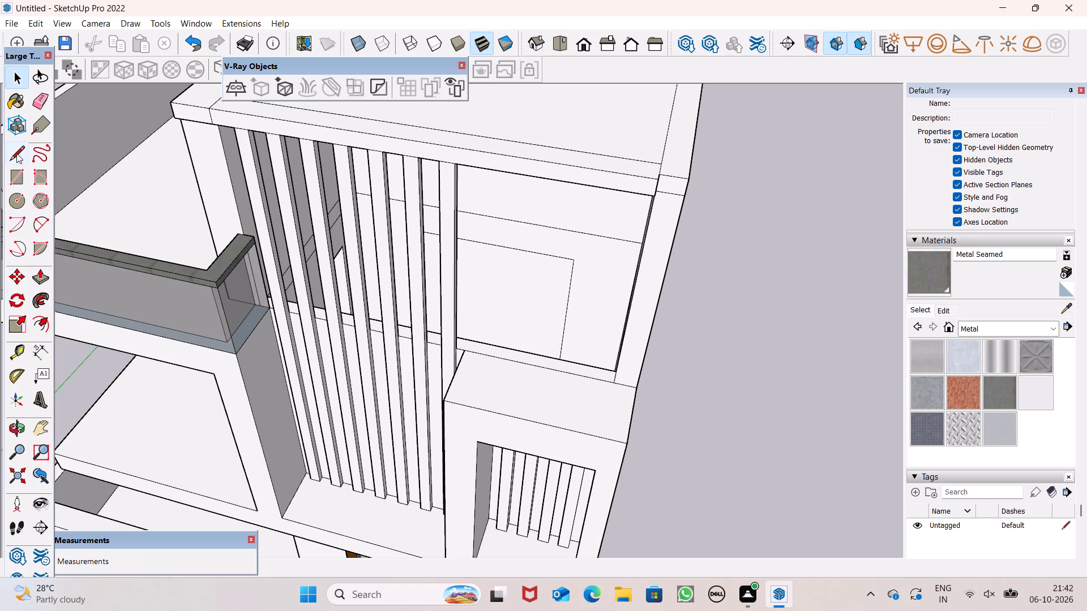
Draw a line about 9 15/16" long along the lower rear panel's upper edge inside the enclosure to recreate its face.
{"action": "left_click", "coordinate": [16, 153]}
{"action": "left_click", "coordinate": [598, 233]}
{"action": "left_click", "coordinate": [617, 240]}
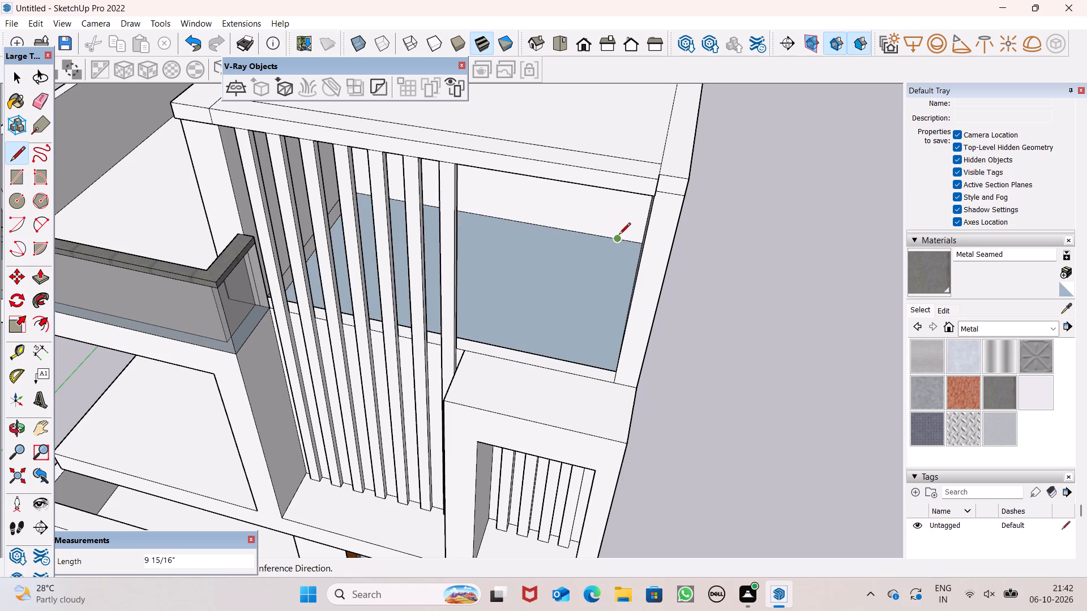
{"action": "key", "text": "space"}
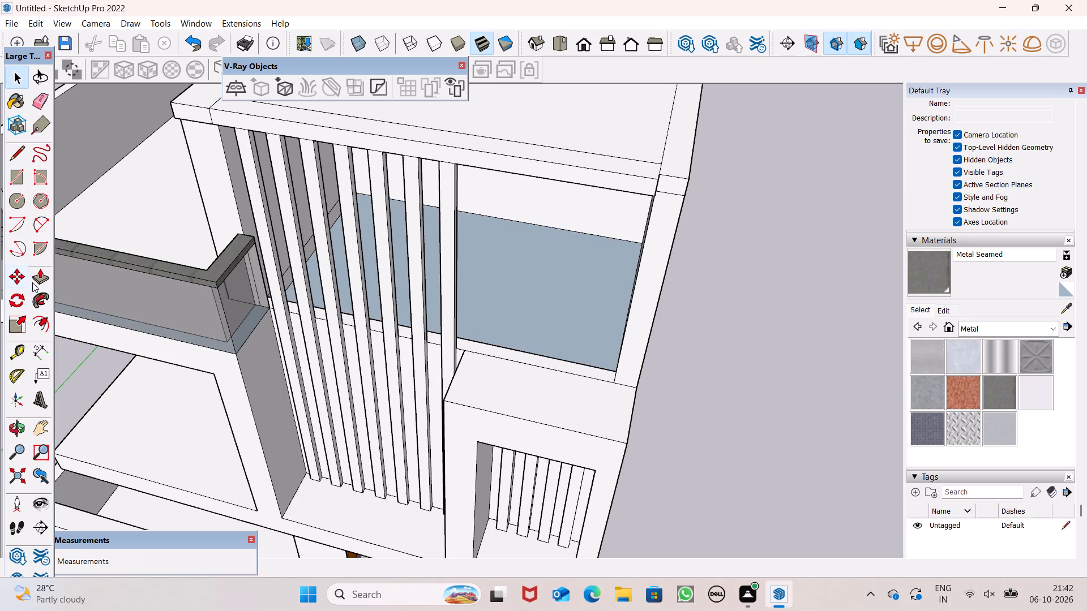
Push/Pull the recreated lower panel on the enclosure's rear wall by 2".
{"action": "left_click", "coordinate": [32, 282]}
{"action": "left_click_drag", "start_coordinate": [479, 285], "coordinate": [486, 281]}
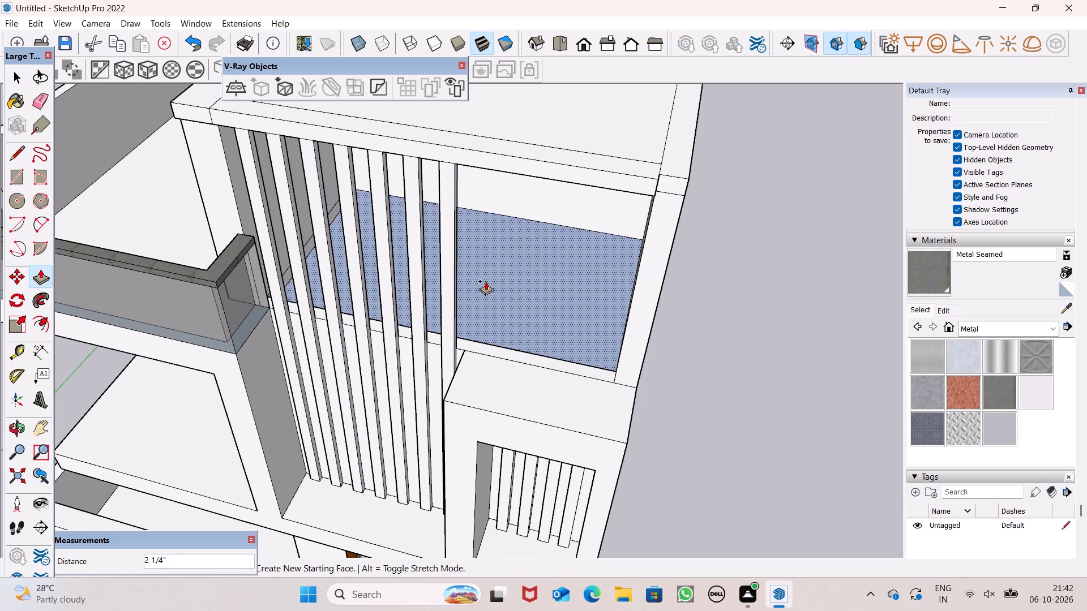
{"action": "left_click_drag", "start_coordinate": [486, 281], "coordinate": [489, 279]}
{"action": "key", "text": "2"}
{"action": "key", "text": "shift+quotedbl"}
{"action": "key", "text": "Return"}
{"action": "key", "text": "space"}
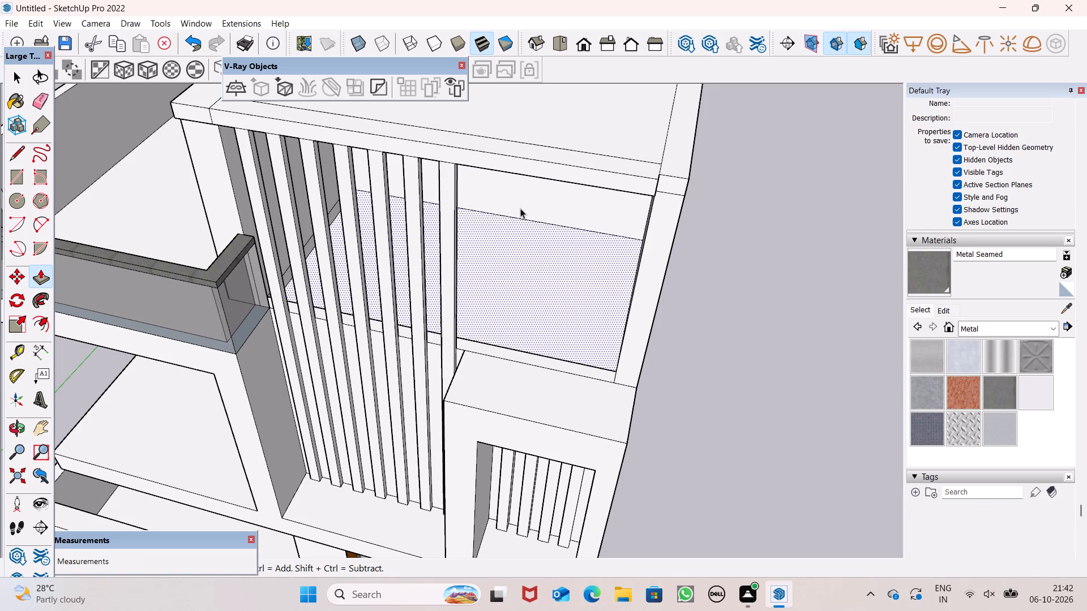
Push/Pull the inner face of the enclosure's rear wall back 6" through the wall's thickness.
{"action": "left_click", "coordinate": [32, 282]}
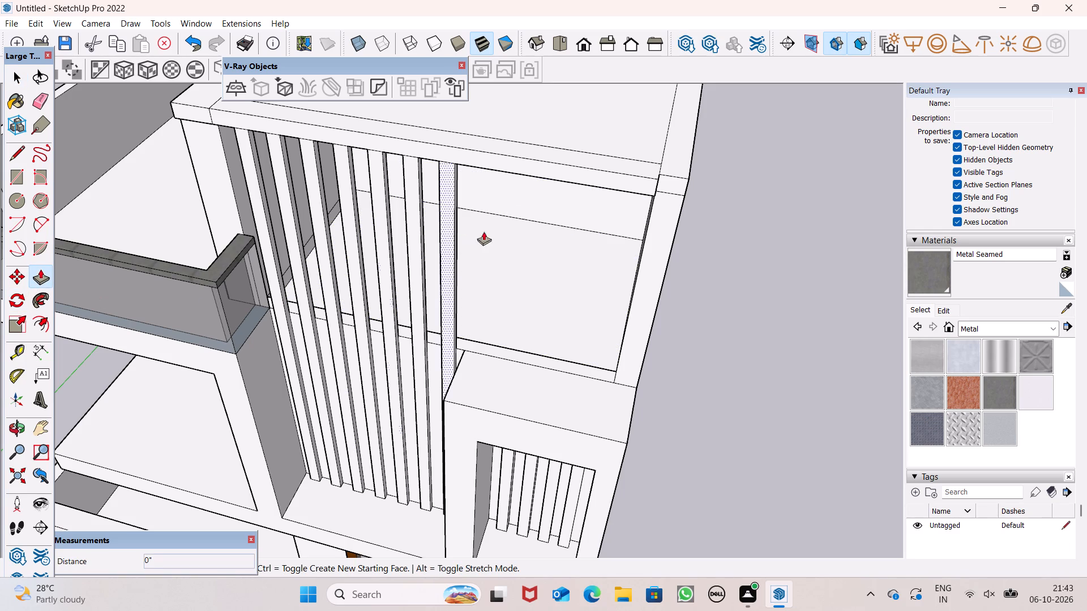
{"action": "middle_click_drag", "start_coordinate": [579, 220], "coordinate": [610, 151]}
{"action": "scroll", "coordinate": [610, 151], "scroll_direction": "up", "scroll_amount": 1}
{"action": "left_click_drag", "start_coordinate": [592, 178], "coordinate": [595, 178]}
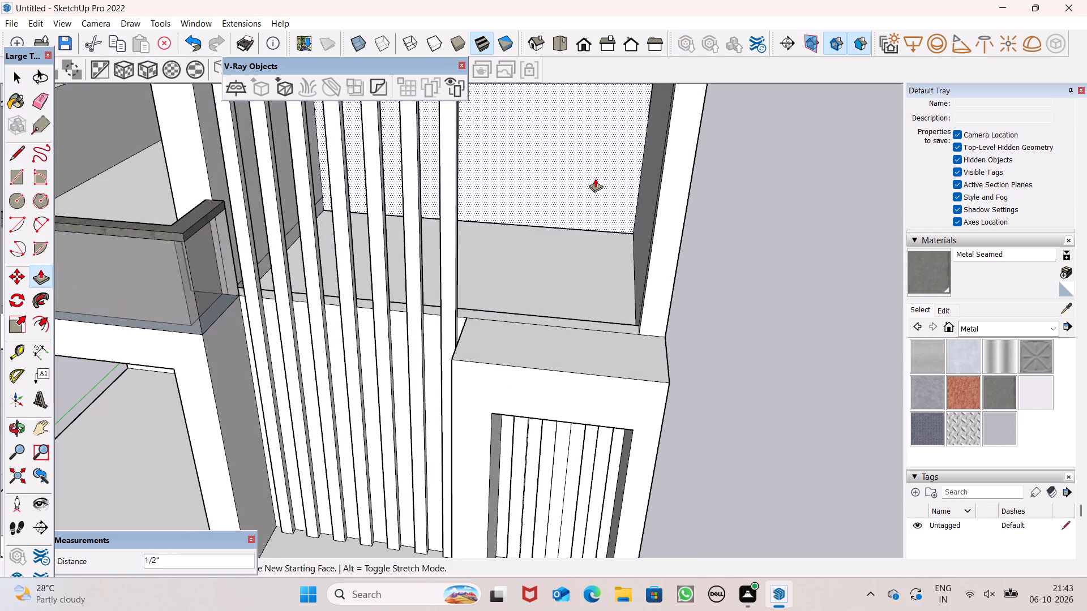
{"action": "left_click_drag", "start_coordinate": [595, 178], "coordinate": [568, 171]}
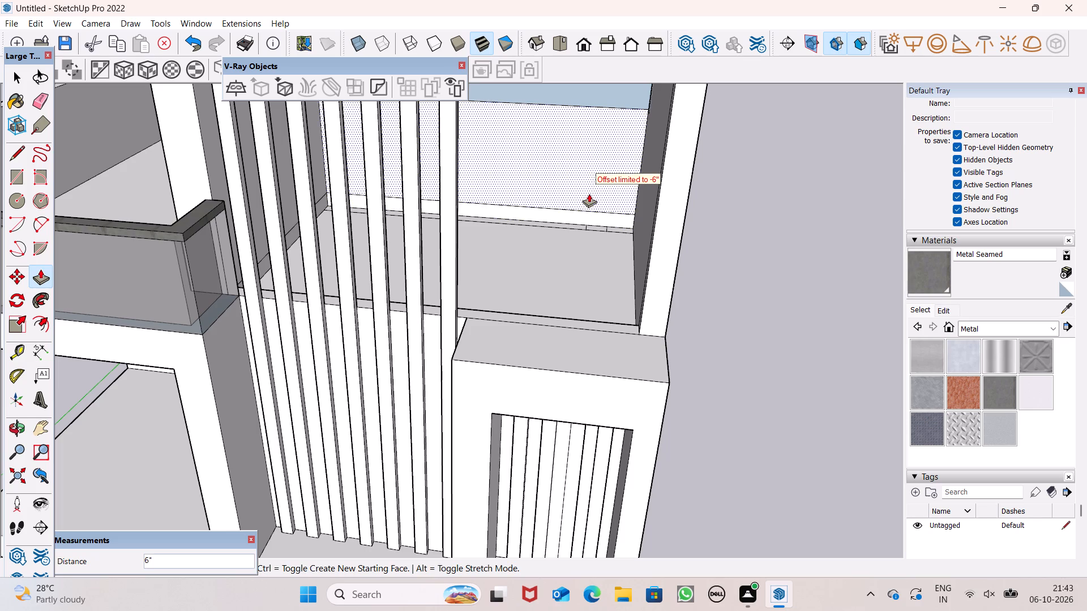
Examine the enclosure's rear wall from below, from the roof terrace and from the outer side.
{"action": "middle_click_drag", "start_coordinate": [589, 193], "coordinate": [612, 91]}
{"action": "scroll", "coordinate": [615, 205], "scroll_direction": "down", "scroll_amount": 9}
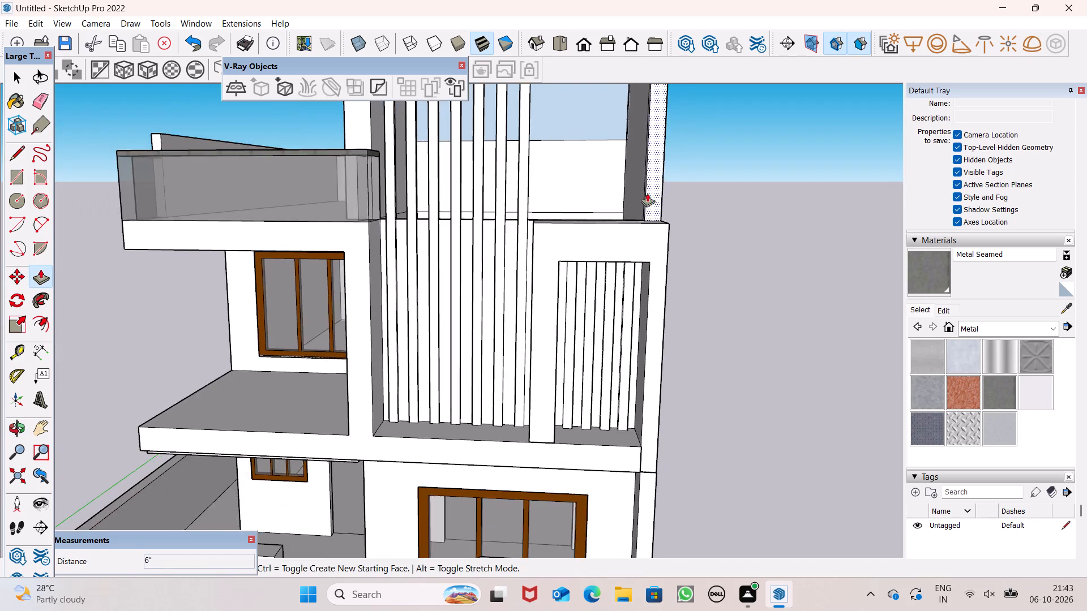
{"action": "scroll", "coordinate": [647, 193], "scroll_direction": "down", "scroll_amount": 3}
{"action": "middle_click_drag", "start_coordinate": [644, 204], "coordinate": [0, 306]}
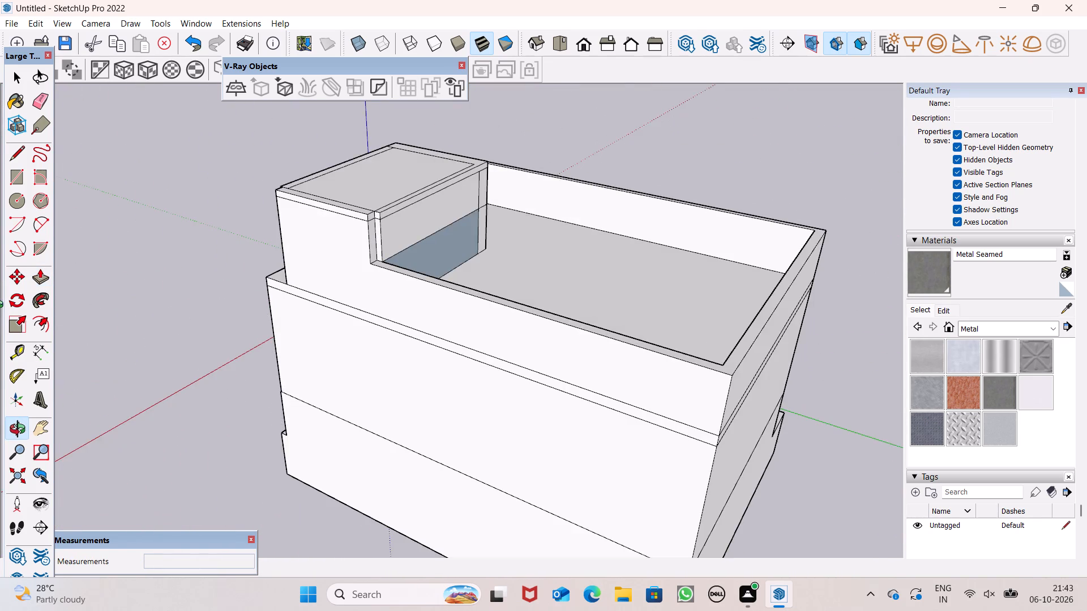
{"action": "middle_click_drag", "start_coordinate": [0, 306], "coordinate": [20, 278]}
{"action": "scroll", "coordinate": [421, 201], "scroll_direction": "up", "scroll_amount": 3}
{"action": "middle_click_drag", "start_coordinate": [476, 205], "coordinate": [869, 162]}
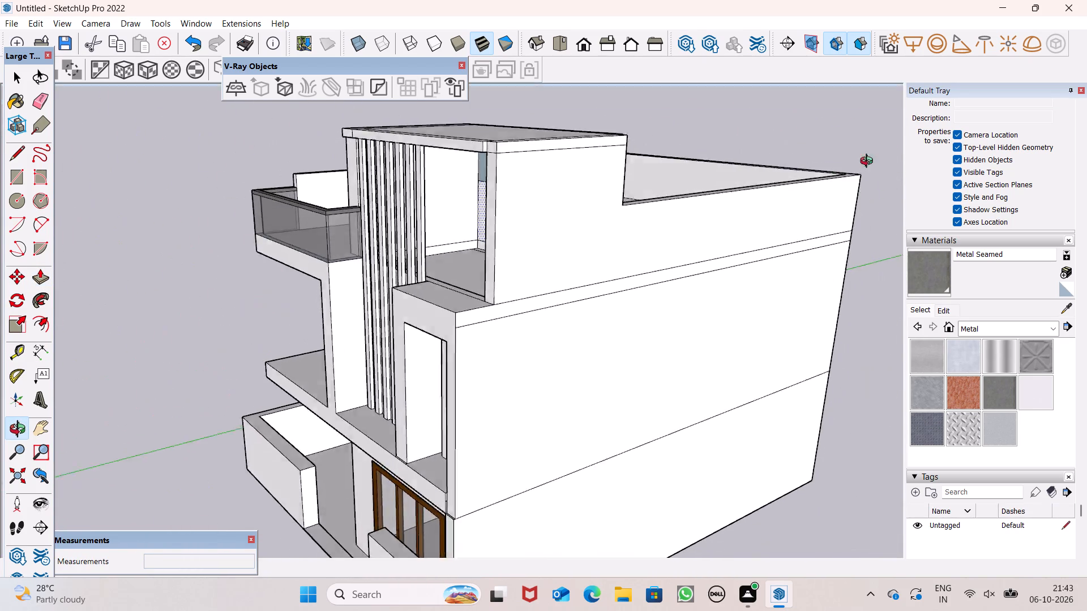
{"action": "middle_click_drag", "start_coordinate": [869, 162], "coordinate": [898, 149]}
{"action": "middle_click_drag", "start_coordinate": [507, 185], "coordinate": [654, 216]}
{"action": "scroll", "coordinate": [558, 200], "scroll_direction": "up", "scroll_amount": 4}
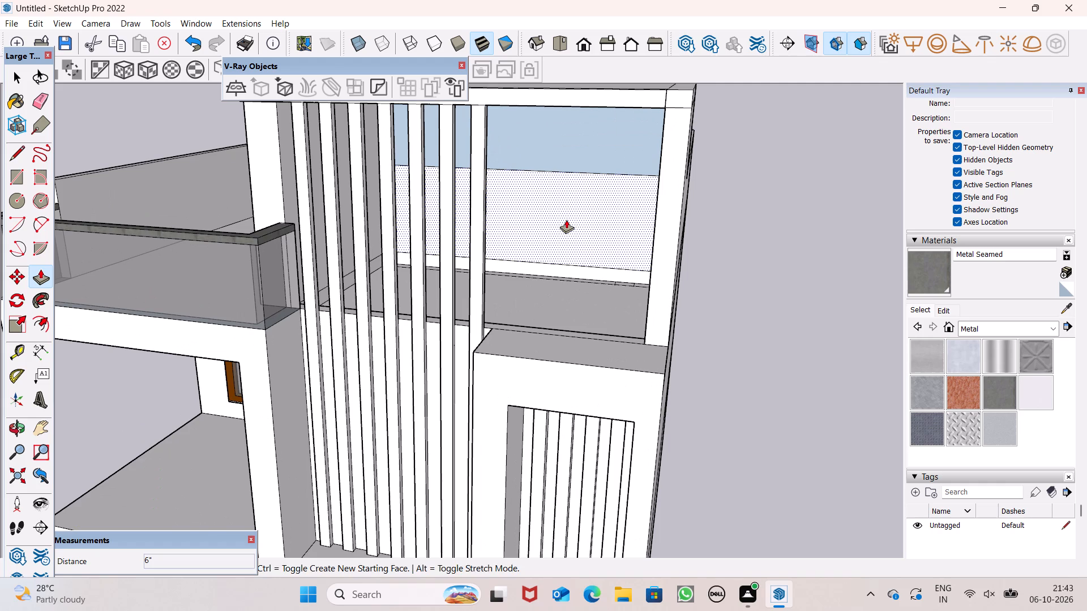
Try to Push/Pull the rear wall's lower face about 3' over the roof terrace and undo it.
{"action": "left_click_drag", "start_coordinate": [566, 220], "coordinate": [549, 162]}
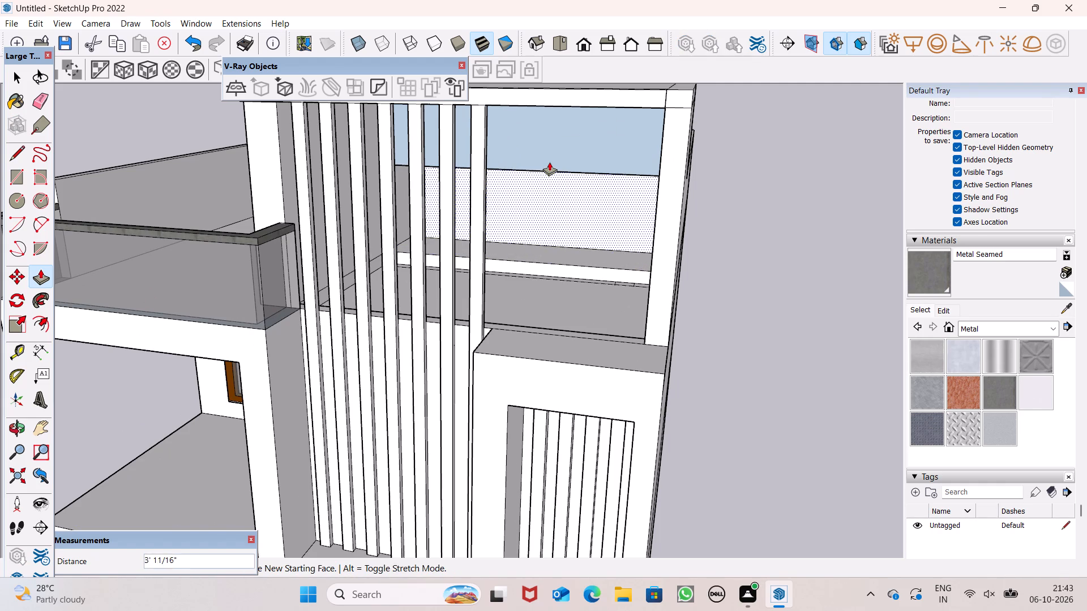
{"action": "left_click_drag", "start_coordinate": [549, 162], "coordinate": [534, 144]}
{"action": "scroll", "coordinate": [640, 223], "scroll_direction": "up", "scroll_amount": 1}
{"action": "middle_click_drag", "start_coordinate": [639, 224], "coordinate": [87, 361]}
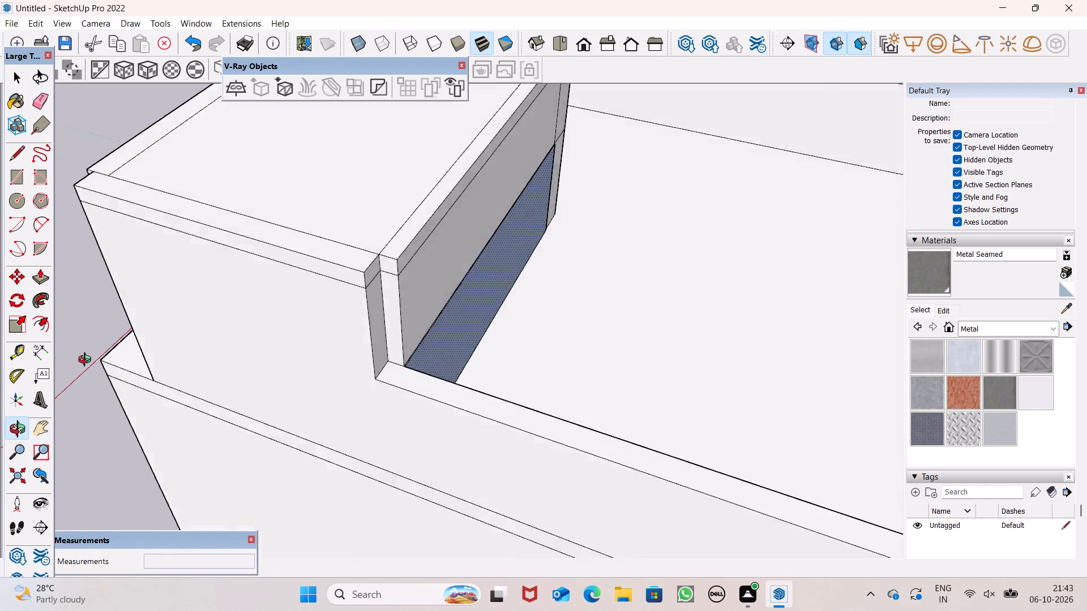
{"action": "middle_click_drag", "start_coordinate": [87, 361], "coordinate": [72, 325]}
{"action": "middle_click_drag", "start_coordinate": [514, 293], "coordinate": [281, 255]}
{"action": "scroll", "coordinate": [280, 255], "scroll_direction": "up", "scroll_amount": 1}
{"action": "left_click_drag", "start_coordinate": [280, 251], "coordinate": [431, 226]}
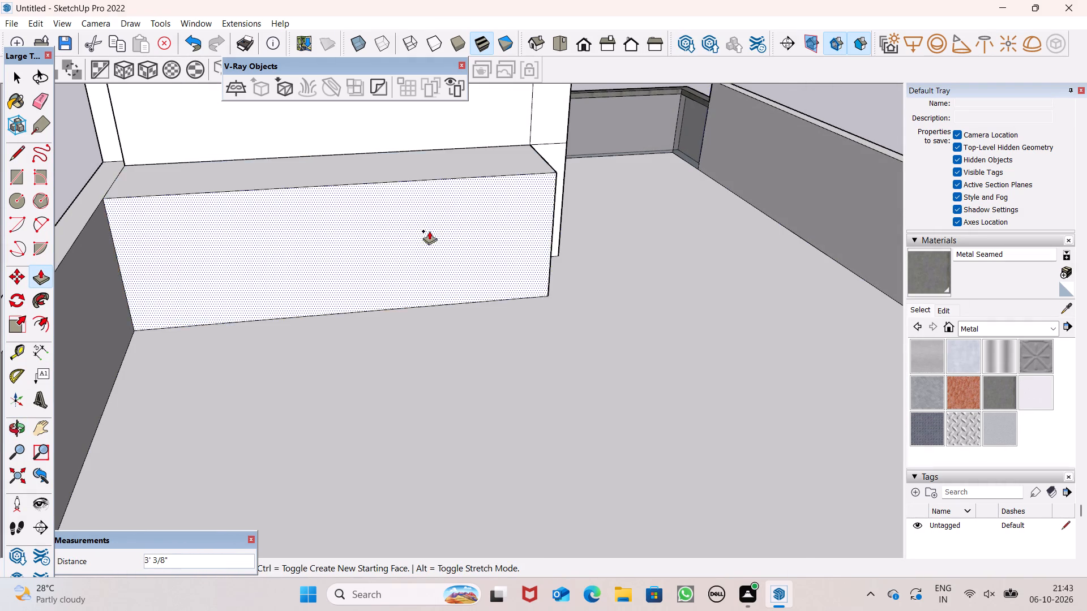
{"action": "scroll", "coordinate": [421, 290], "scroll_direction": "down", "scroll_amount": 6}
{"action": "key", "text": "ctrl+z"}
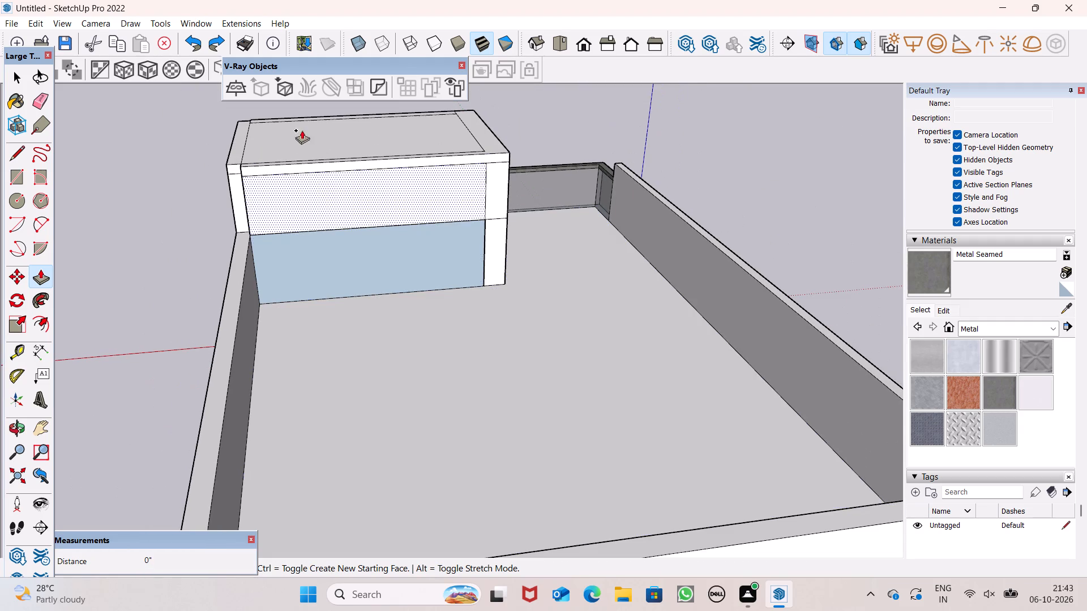
Push/Pull the outer side wall's narrow rear end 6" to sit flush with the enclosure's rear face.
{"action": "scroll", "coordinate": [325, 186], "scroll_direction": "up", "scroll_amount": 3}
{"action": "middle_click_drag", "start_coordinate": [376, 220], "coordinate": [538, 214]}
{"action": "scroll", "coordinate": [353, 239], "scroll_direction": "up", "scroll_amount": 3}
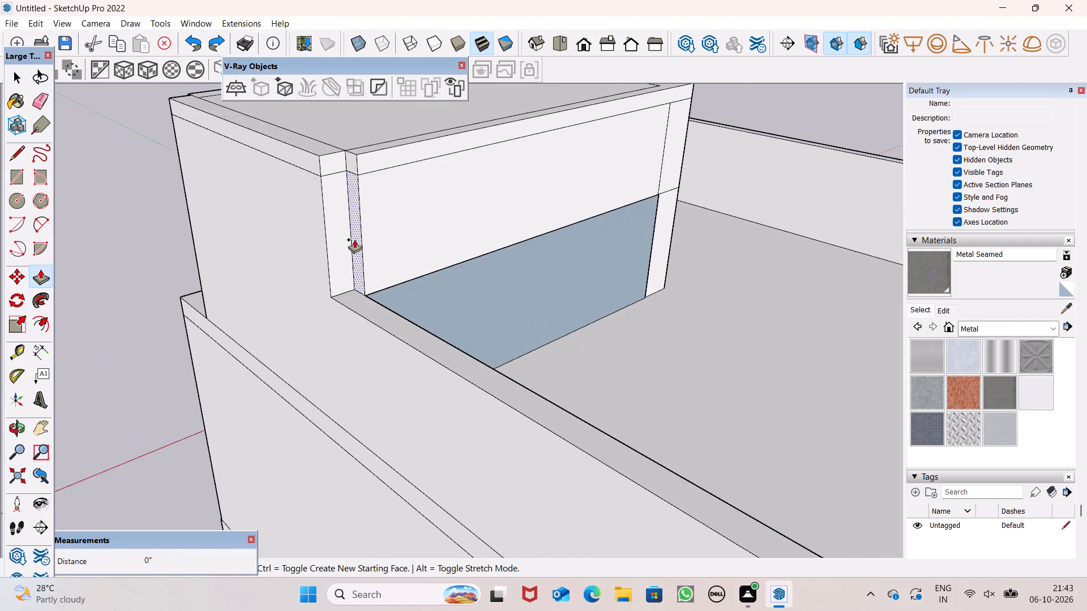
{"action": "left_click_drag", "start_coordinate": [336, 250], "coordinate": [374, 190]}
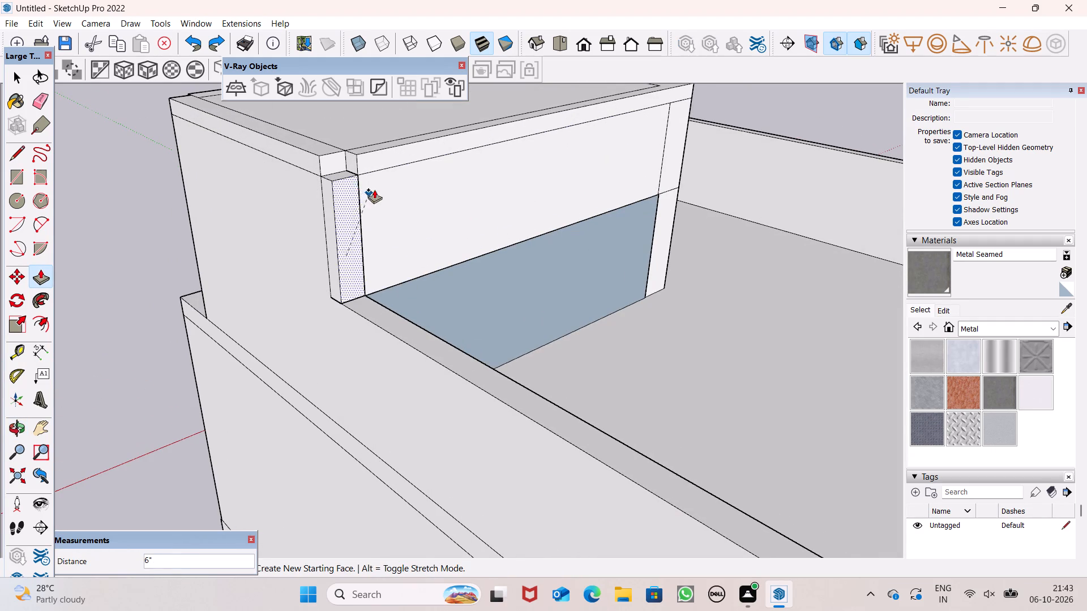
{"action": "left_click_drag", "start_coordinate": [374, 190], "coordinate": [373, 192]}
Push/Pull the roof band's end above the outer side wall to sit flush with the enclosure's rear face, undoing the first attempt.
{"action": "left_click_drag", "start_coordinate": [341, 157], "coordinate": [362, 161]}
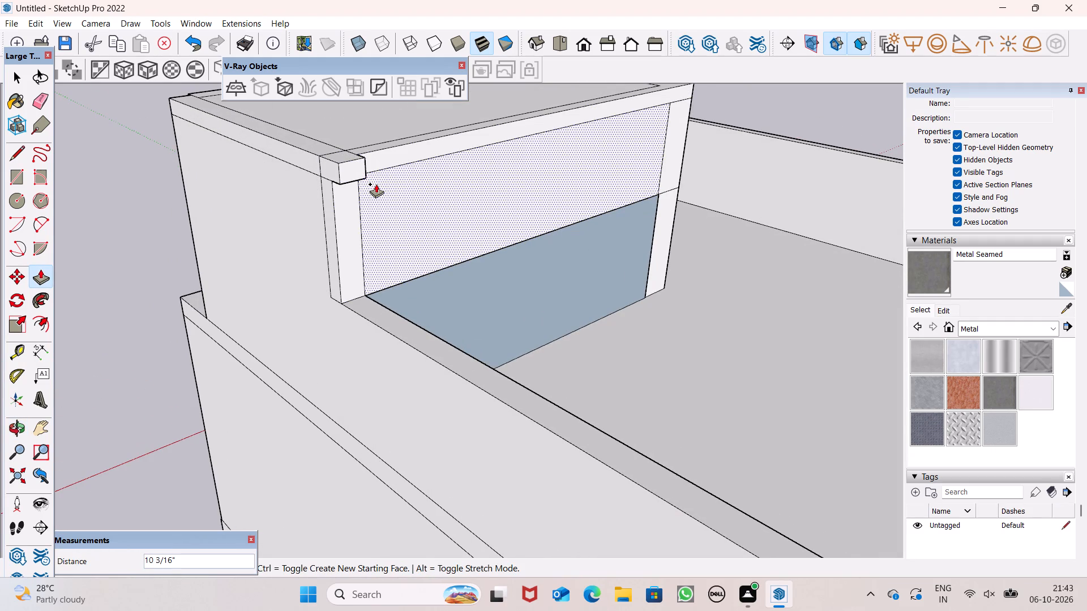
{"action": "key", "text": "ctrl+z"}
{"action": "left_click_drag", "start_coordinate": [342, 168], "coordinate": [375, 173]}
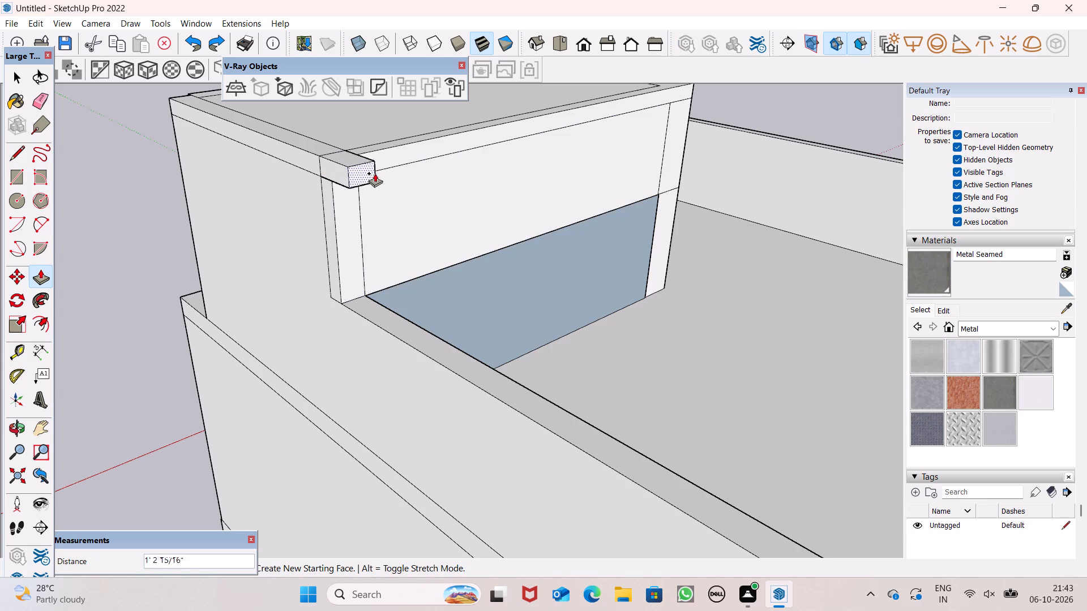
{"action": "left_click_drag", "start_coordinate": [375, 173], "coordinate": [388, 156]}
{"action": "key", "text": "space"}
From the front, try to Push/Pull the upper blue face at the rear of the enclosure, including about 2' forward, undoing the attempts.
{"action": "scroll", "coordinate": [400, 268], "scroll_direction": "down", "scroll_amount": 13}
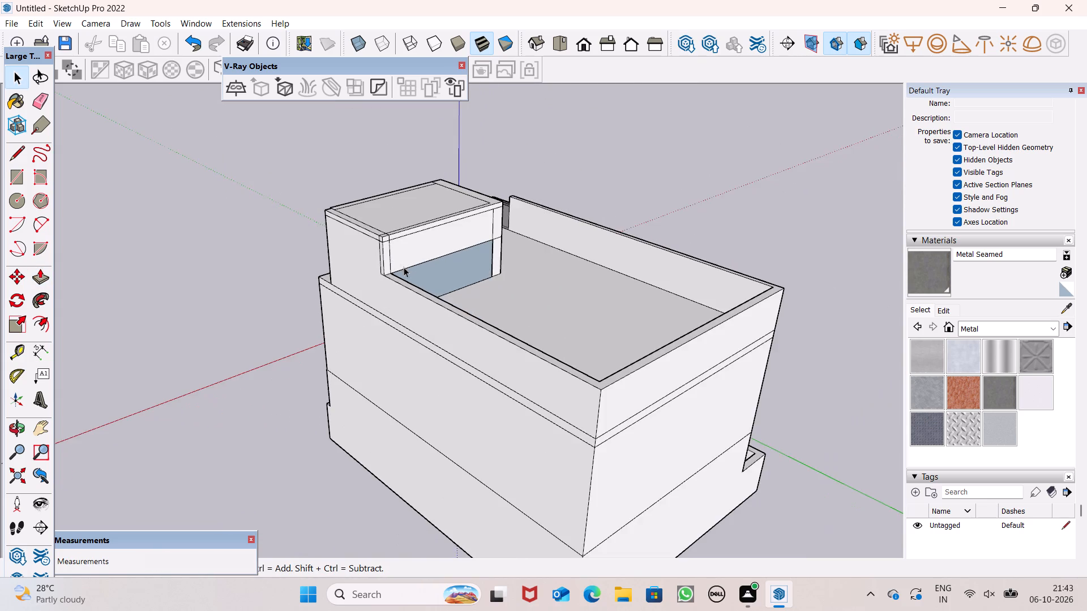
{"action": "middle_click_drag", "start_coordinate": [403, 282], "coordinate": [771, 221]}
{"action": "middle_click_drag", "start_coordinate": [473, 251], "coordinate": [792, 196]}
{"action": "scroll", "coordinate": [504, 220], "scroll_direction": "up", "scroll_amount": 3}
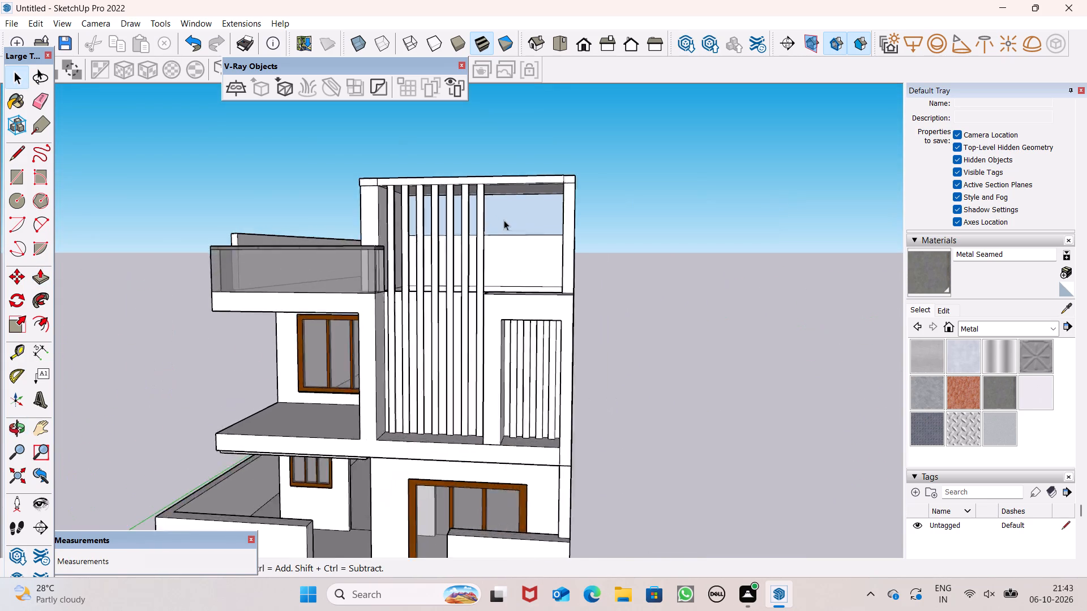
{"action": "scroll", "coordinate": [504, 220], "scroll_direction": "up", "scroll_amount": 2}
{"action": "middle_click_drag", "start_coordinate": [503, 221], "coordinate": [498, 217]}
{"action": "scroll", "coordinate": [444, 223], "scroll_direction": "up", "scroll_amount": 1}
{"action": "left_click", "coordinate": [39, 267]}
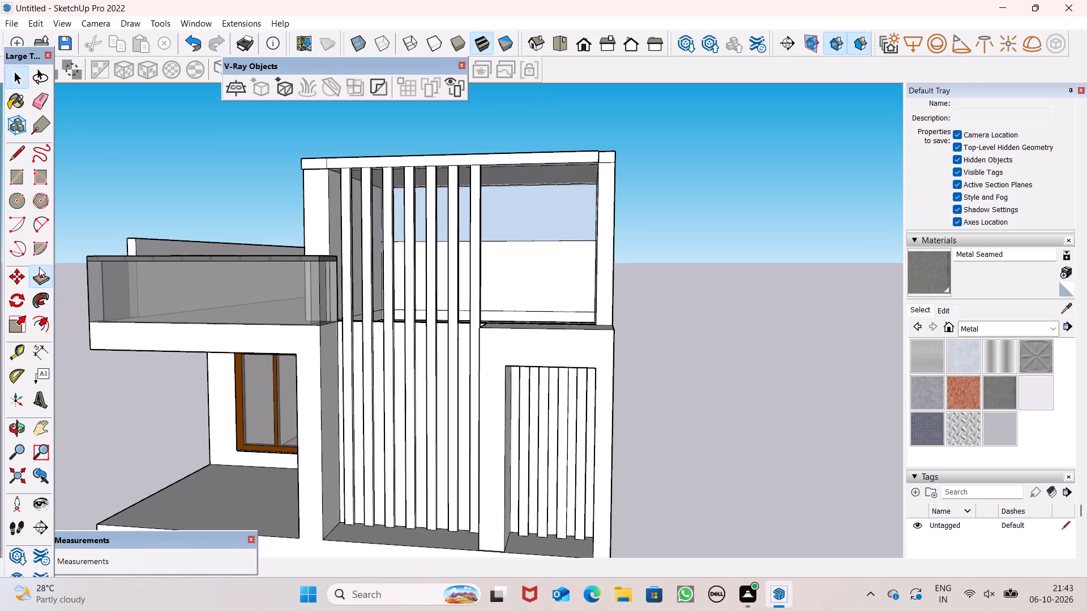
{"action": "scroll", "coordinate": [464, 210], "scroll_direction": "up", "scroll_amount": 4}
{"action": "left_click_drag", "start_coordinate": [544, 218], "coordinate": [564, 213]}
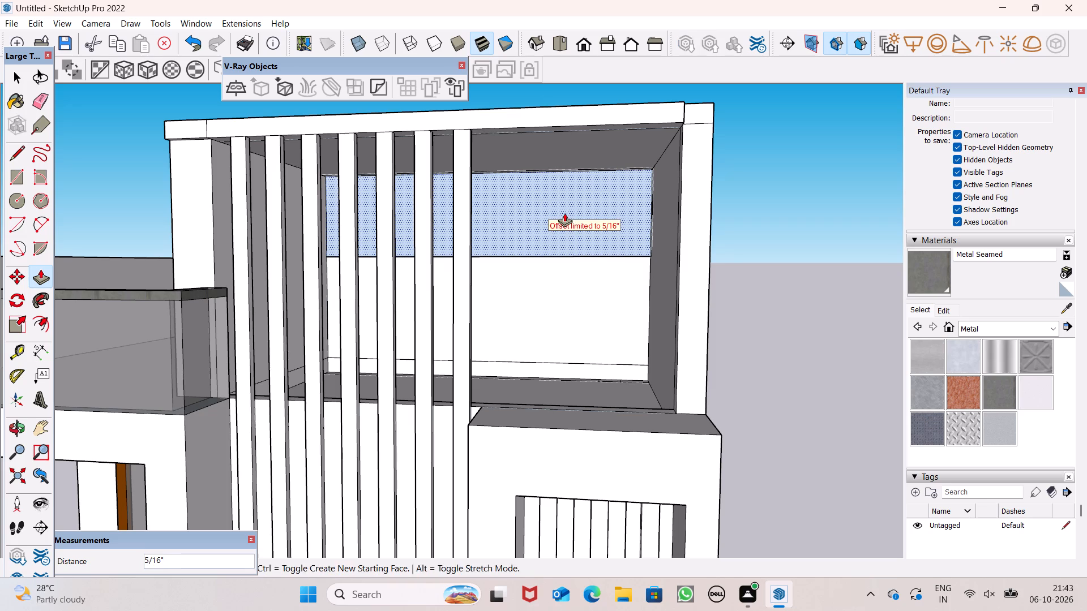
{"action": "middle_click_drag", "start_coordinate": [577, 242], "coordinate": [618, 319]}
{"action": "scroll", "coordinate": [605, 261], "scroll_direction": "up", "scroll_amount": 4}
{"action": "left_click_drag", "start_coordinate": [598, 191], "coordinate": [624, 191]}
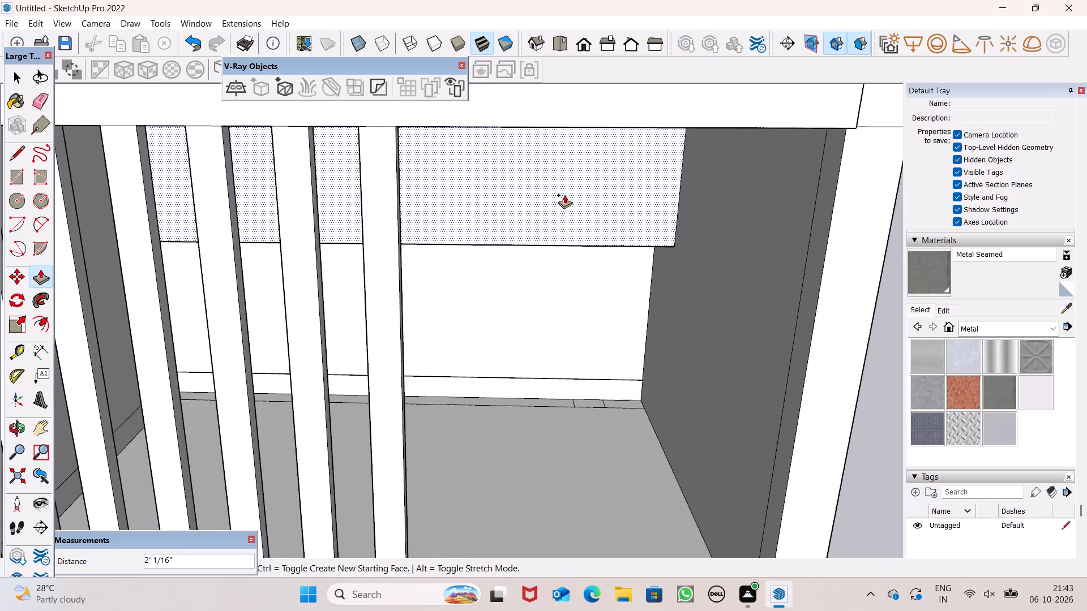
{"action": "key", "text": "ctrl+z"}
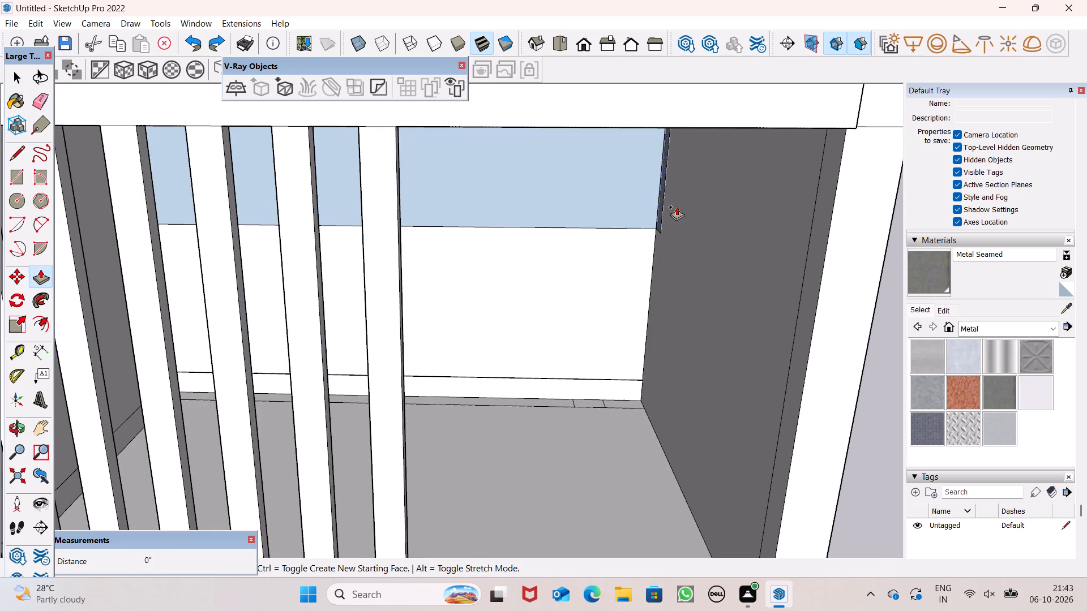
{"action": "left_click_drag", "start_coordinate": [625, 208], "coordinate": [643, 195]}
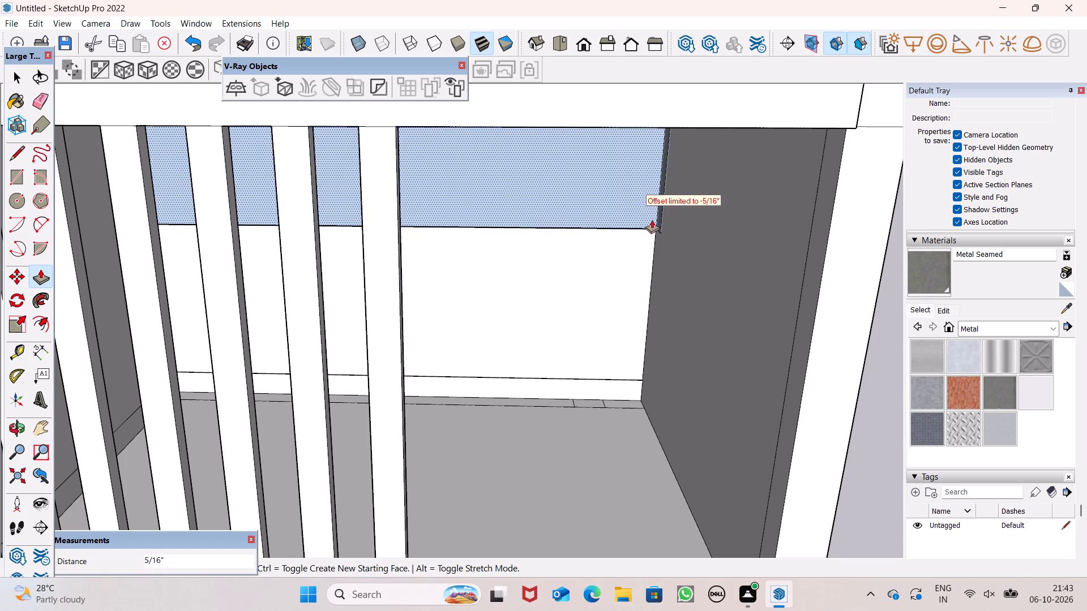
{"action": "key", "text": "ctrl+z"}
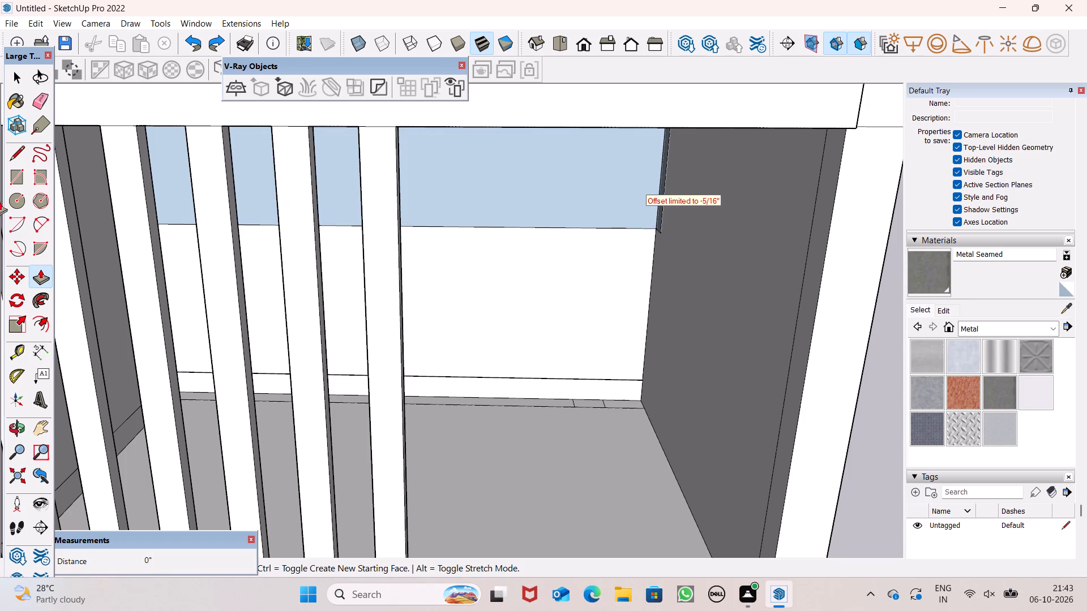
Undo the recent edits around the enclosure's rear, back to the closed rear wall.
{"action": "scroll", "coordinate": [613, 234], "scroll_direction": "down", "scroll_amount": 5}
{"action": "middle_click_drag", "start_coordinate": [620, 245], "coordinate": [702, 196]}
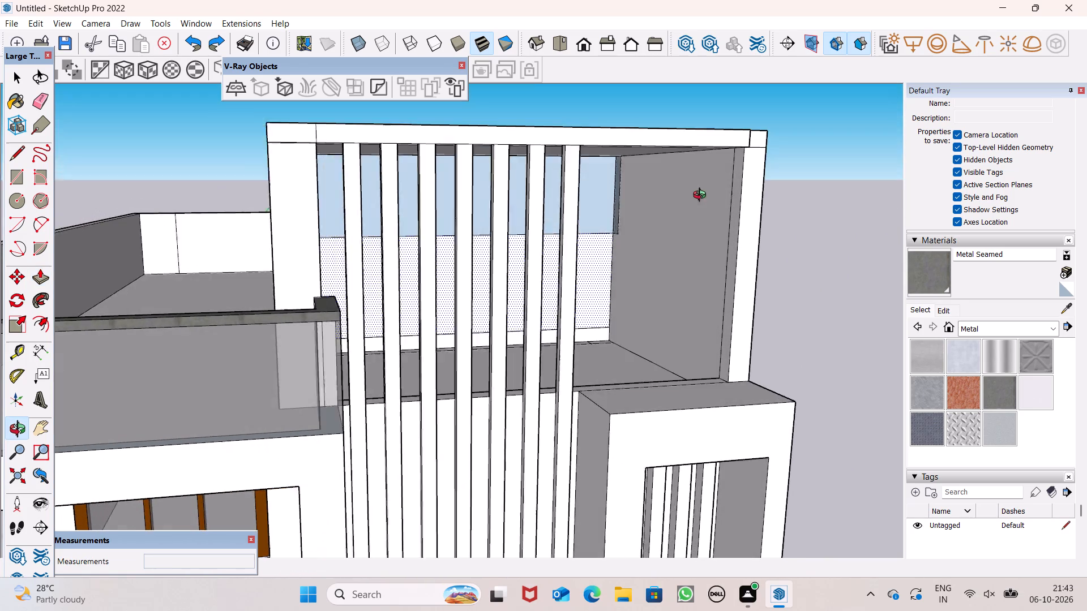
{"action": "middle_click_drag", "start_coordinate": [702, 196], "coordinate": [705, 197]}
{"action": "key", "text": "ctrl+z"}
{"action": "key", "text": "ctrl+z"}
{"action": "key", "text": "ctrl+z"}
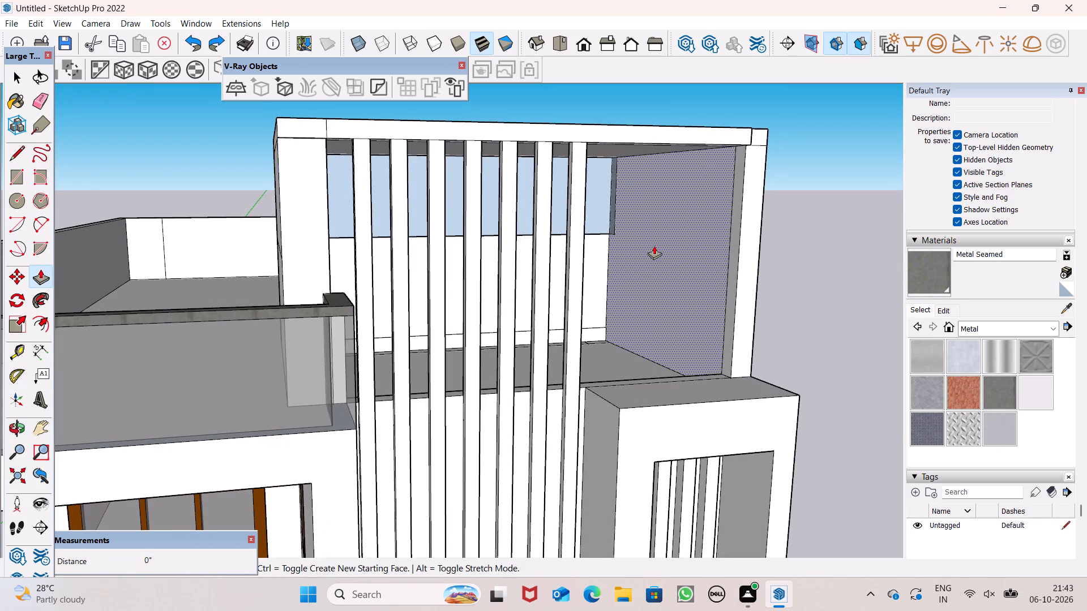
{"action": "key", "text": "ctrl+z"}
{"action": "key", "text": "z"}
{"action": "key", "text": "ctrl+z"}
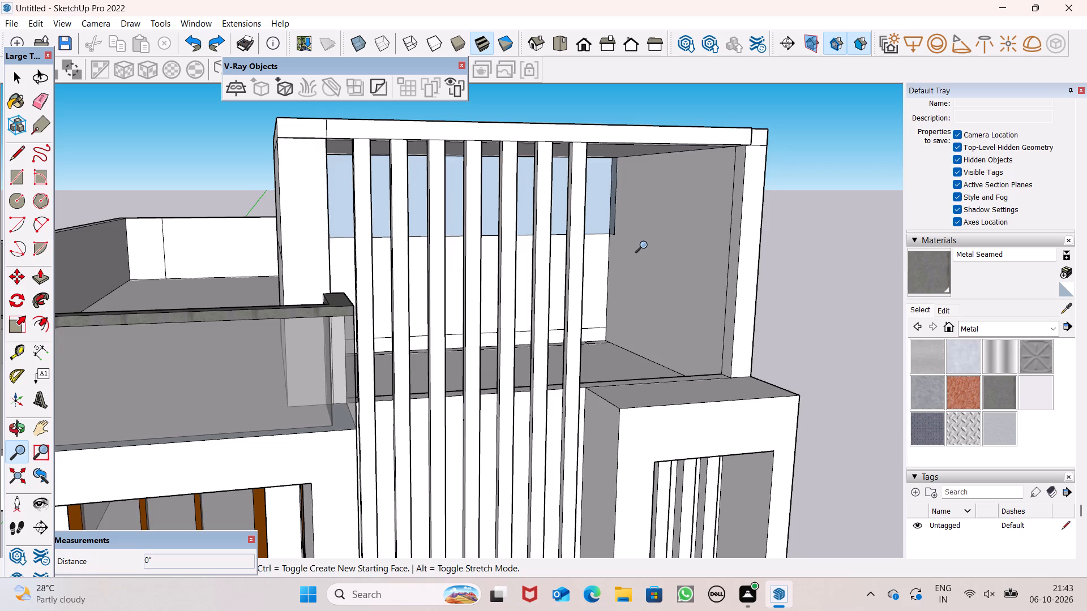
Erase the horizontal edge running across the enclosure's rear face on the roof terrace side.
{"action": "middle_click_drag", "start_coordinate": [646, 247], "coordinate": [1018, 277]}
{"action": "middle_click_drag", "start_coordinate": [487, 288], "coordinate": [580, 307]}
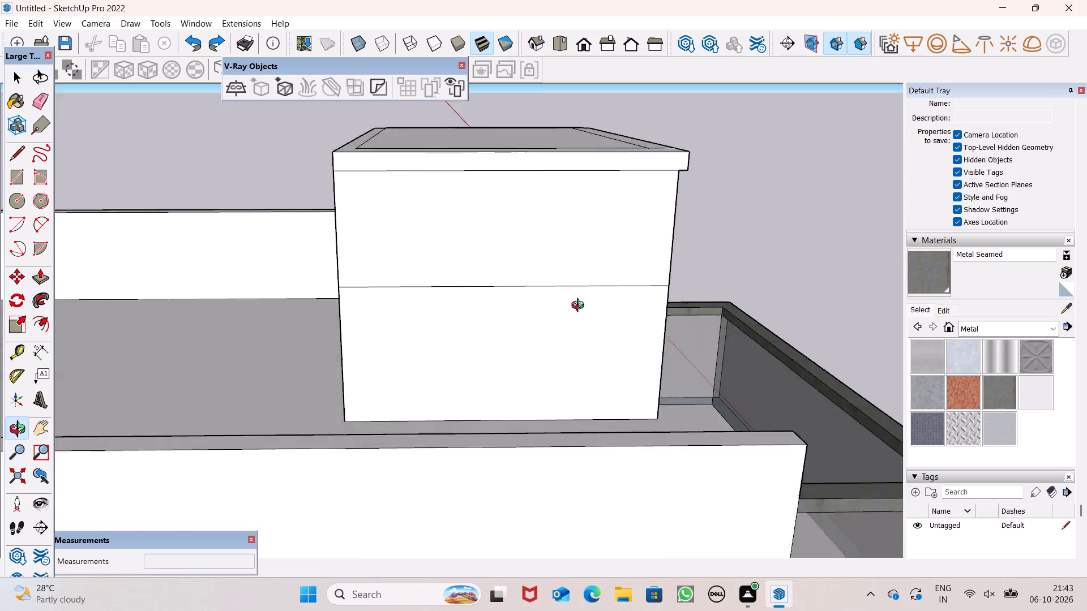
{"action": "middle_click_drag", "start_coordinate": [580, 307], "coordinate": [784, 270]}
{"action": "left_click", "coordinate": [37, 94]}
{"action": "left_click_drag", "start_coordinate": [366, 223], "coordinate": [372, 231]}
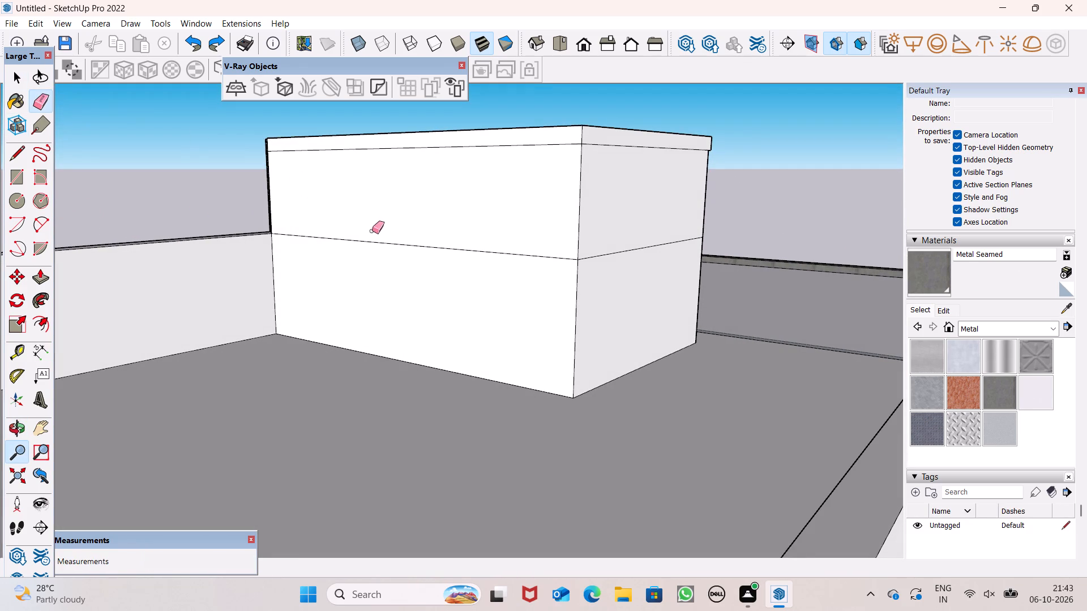
{"action": "left_click_drag", "start_coordinate": [372, 231], "coordinate": [374, 244]}
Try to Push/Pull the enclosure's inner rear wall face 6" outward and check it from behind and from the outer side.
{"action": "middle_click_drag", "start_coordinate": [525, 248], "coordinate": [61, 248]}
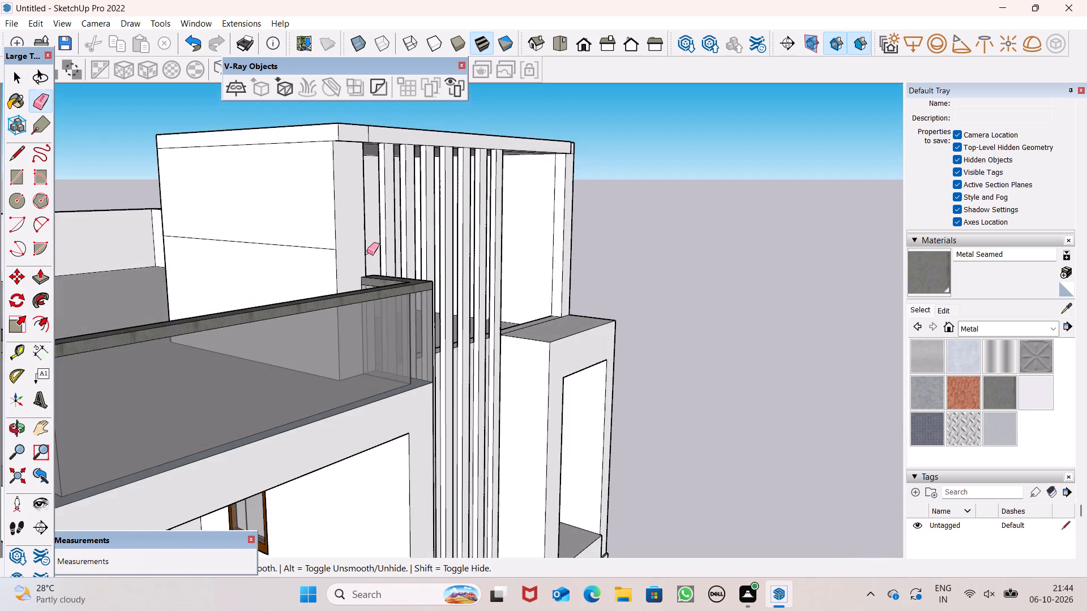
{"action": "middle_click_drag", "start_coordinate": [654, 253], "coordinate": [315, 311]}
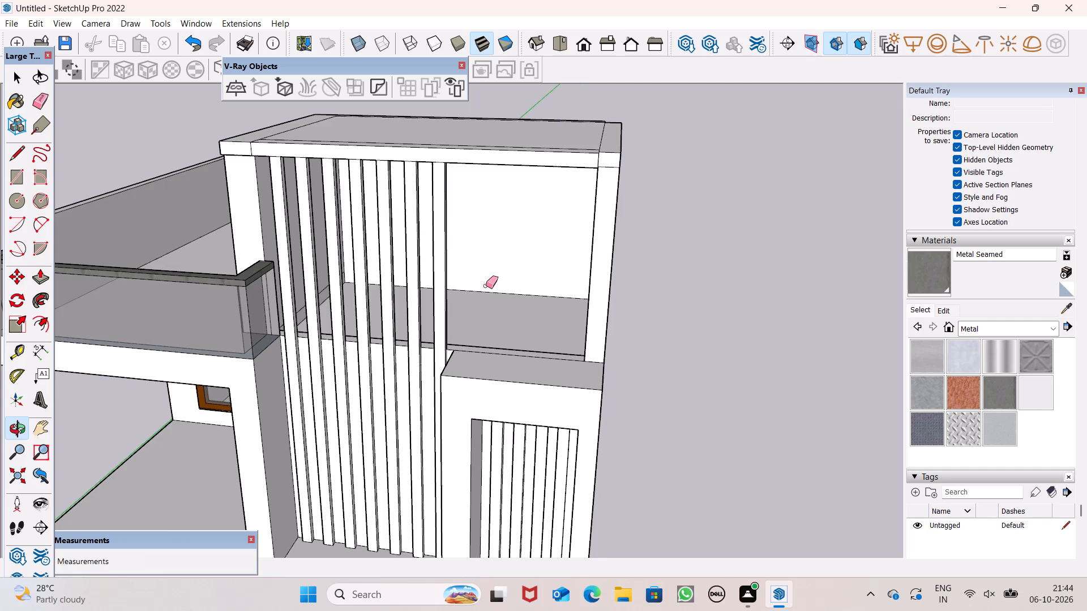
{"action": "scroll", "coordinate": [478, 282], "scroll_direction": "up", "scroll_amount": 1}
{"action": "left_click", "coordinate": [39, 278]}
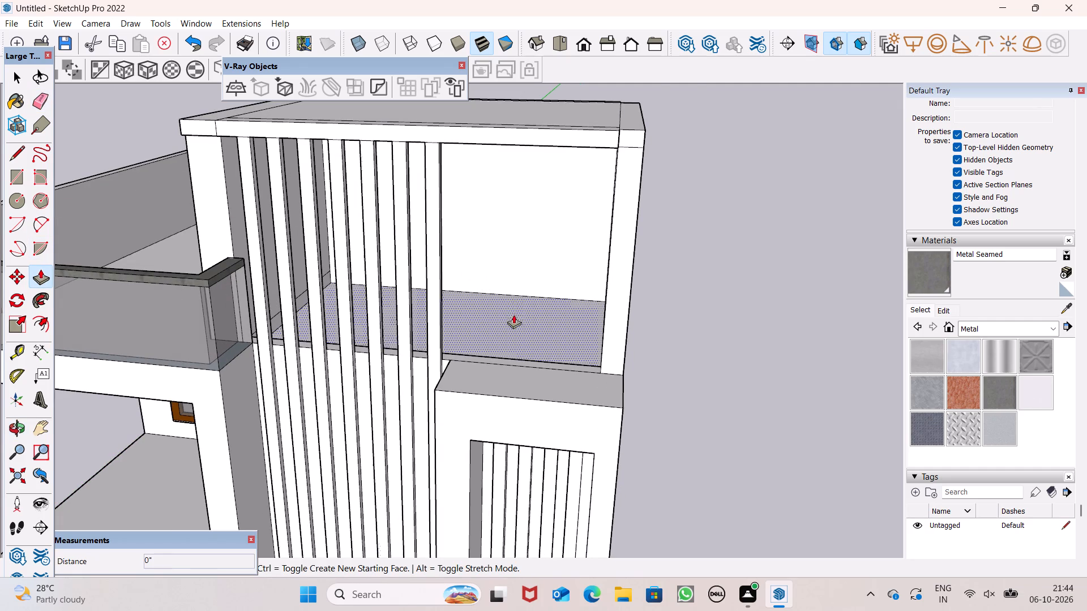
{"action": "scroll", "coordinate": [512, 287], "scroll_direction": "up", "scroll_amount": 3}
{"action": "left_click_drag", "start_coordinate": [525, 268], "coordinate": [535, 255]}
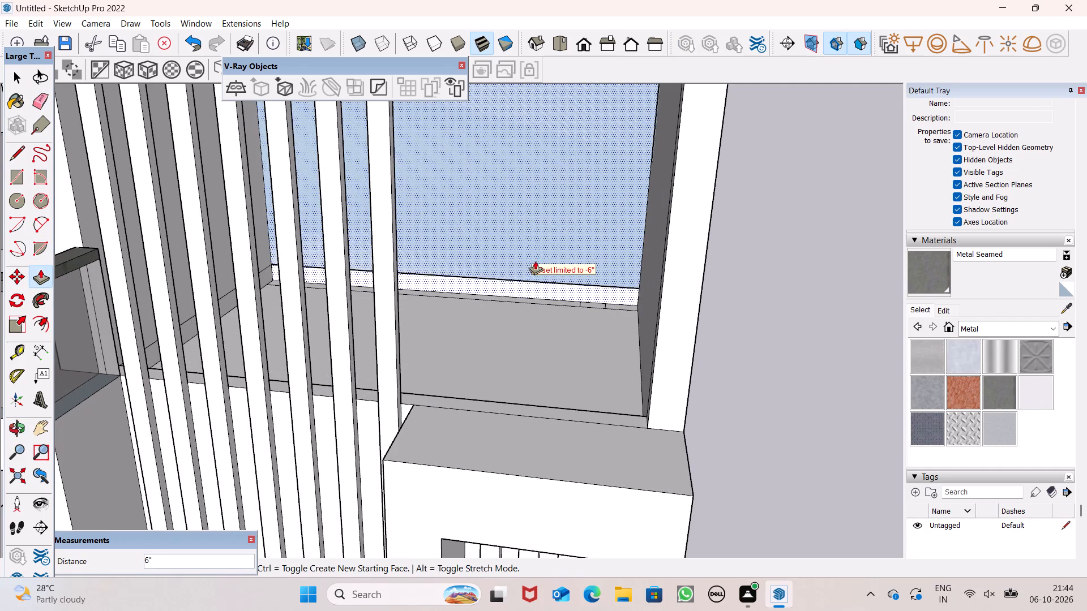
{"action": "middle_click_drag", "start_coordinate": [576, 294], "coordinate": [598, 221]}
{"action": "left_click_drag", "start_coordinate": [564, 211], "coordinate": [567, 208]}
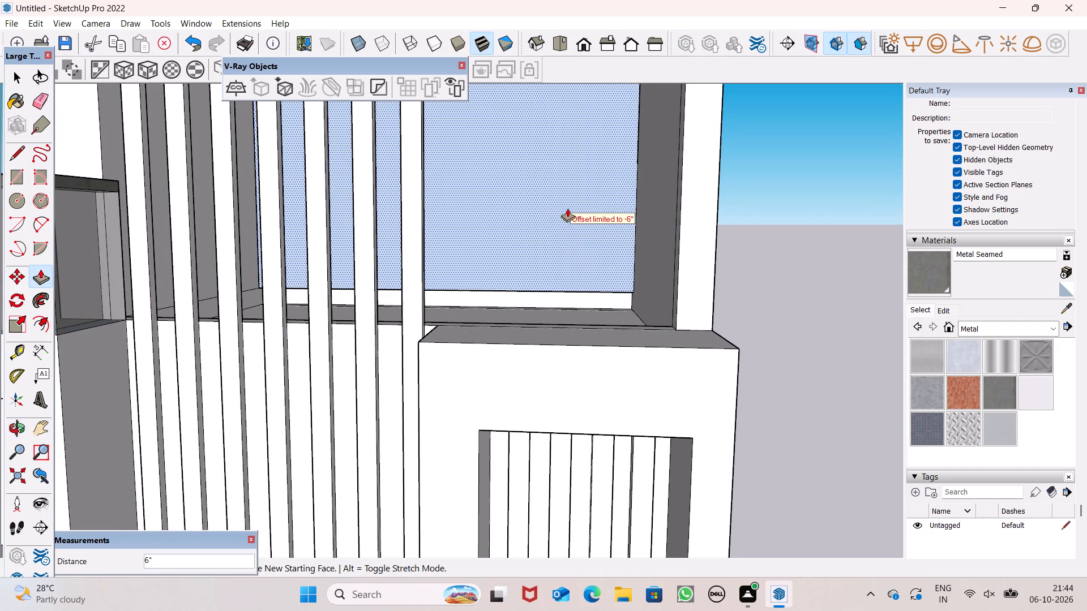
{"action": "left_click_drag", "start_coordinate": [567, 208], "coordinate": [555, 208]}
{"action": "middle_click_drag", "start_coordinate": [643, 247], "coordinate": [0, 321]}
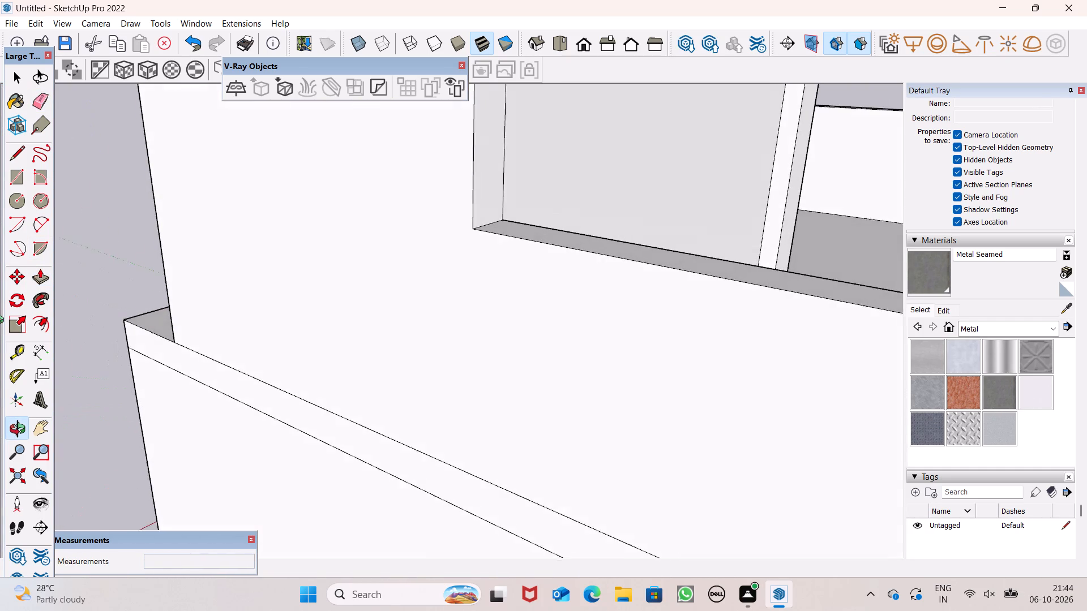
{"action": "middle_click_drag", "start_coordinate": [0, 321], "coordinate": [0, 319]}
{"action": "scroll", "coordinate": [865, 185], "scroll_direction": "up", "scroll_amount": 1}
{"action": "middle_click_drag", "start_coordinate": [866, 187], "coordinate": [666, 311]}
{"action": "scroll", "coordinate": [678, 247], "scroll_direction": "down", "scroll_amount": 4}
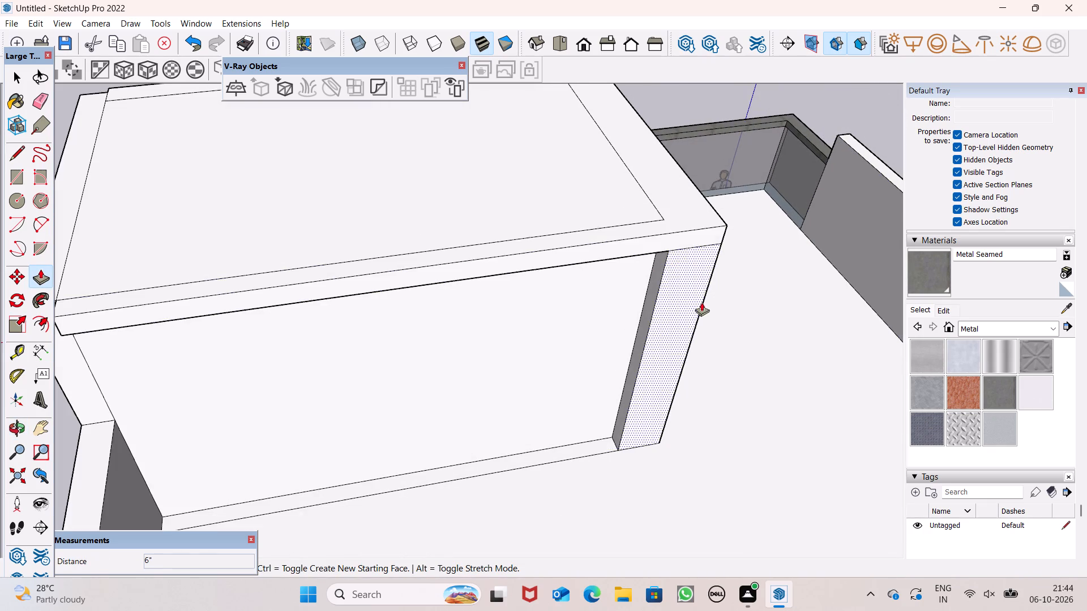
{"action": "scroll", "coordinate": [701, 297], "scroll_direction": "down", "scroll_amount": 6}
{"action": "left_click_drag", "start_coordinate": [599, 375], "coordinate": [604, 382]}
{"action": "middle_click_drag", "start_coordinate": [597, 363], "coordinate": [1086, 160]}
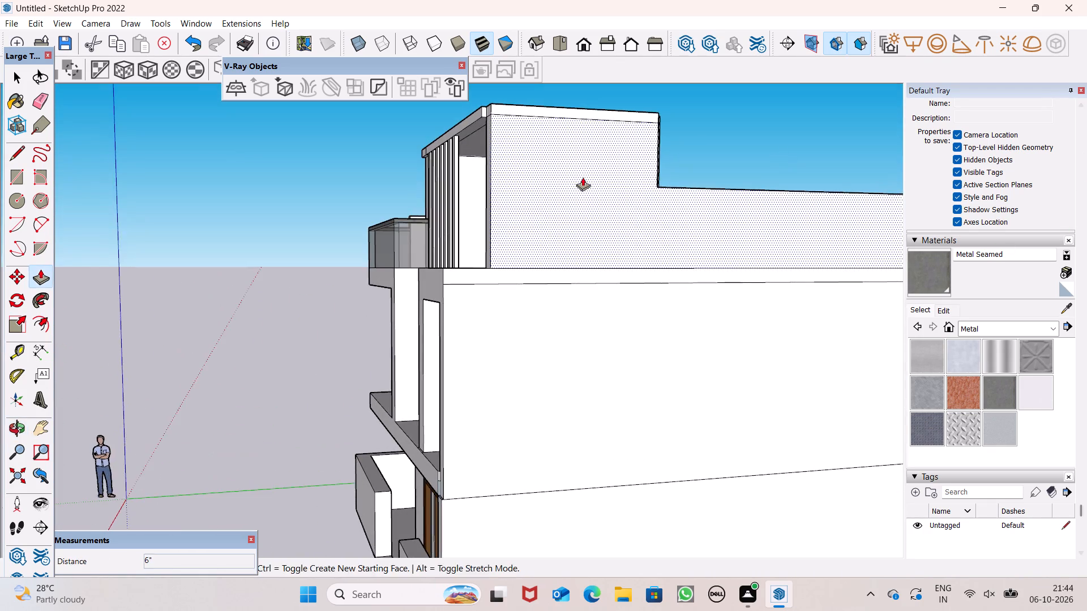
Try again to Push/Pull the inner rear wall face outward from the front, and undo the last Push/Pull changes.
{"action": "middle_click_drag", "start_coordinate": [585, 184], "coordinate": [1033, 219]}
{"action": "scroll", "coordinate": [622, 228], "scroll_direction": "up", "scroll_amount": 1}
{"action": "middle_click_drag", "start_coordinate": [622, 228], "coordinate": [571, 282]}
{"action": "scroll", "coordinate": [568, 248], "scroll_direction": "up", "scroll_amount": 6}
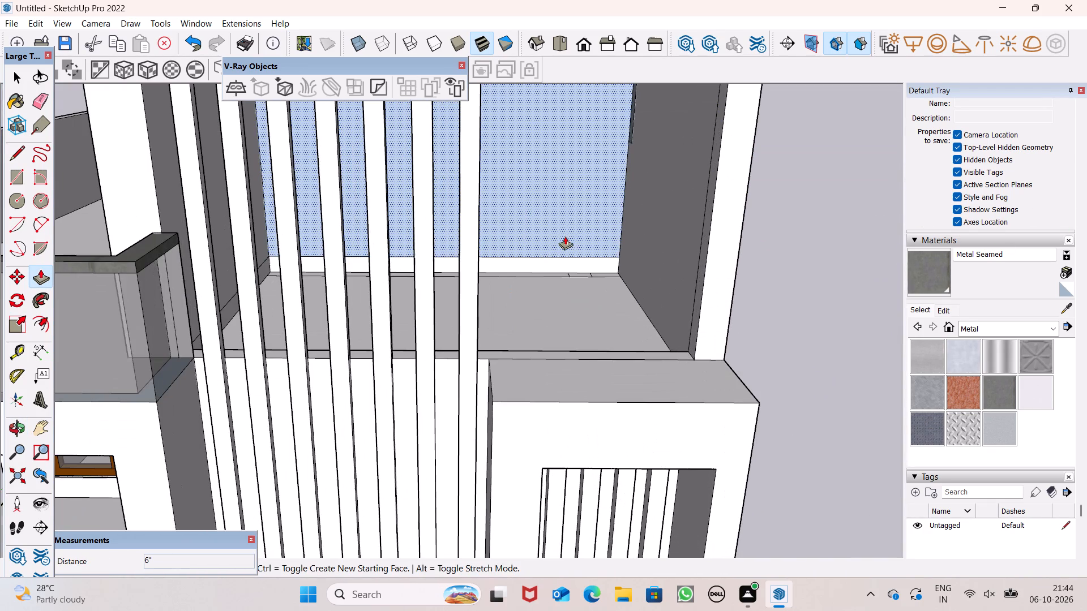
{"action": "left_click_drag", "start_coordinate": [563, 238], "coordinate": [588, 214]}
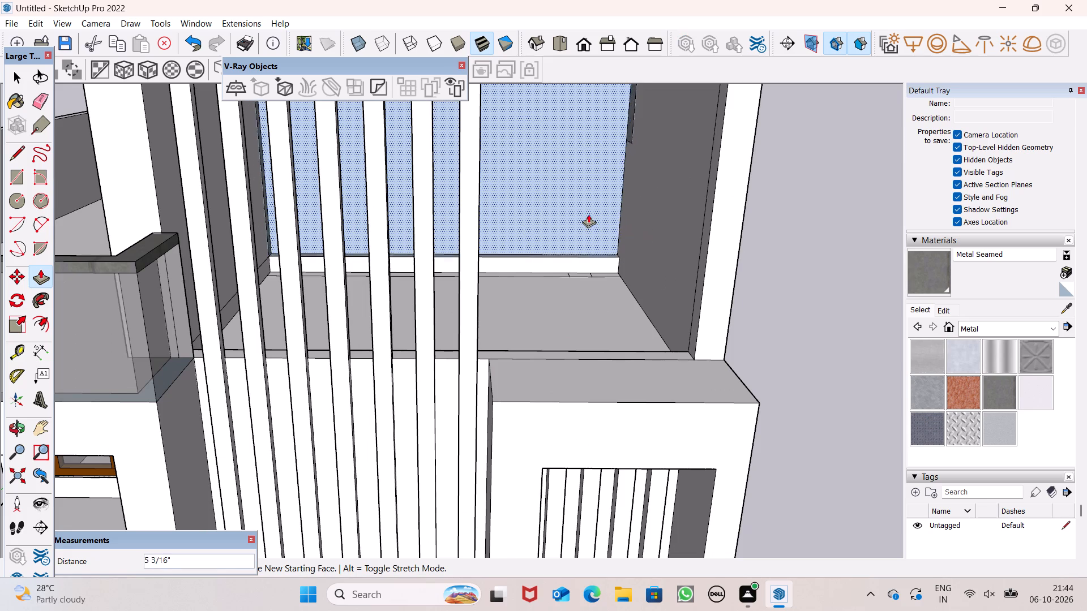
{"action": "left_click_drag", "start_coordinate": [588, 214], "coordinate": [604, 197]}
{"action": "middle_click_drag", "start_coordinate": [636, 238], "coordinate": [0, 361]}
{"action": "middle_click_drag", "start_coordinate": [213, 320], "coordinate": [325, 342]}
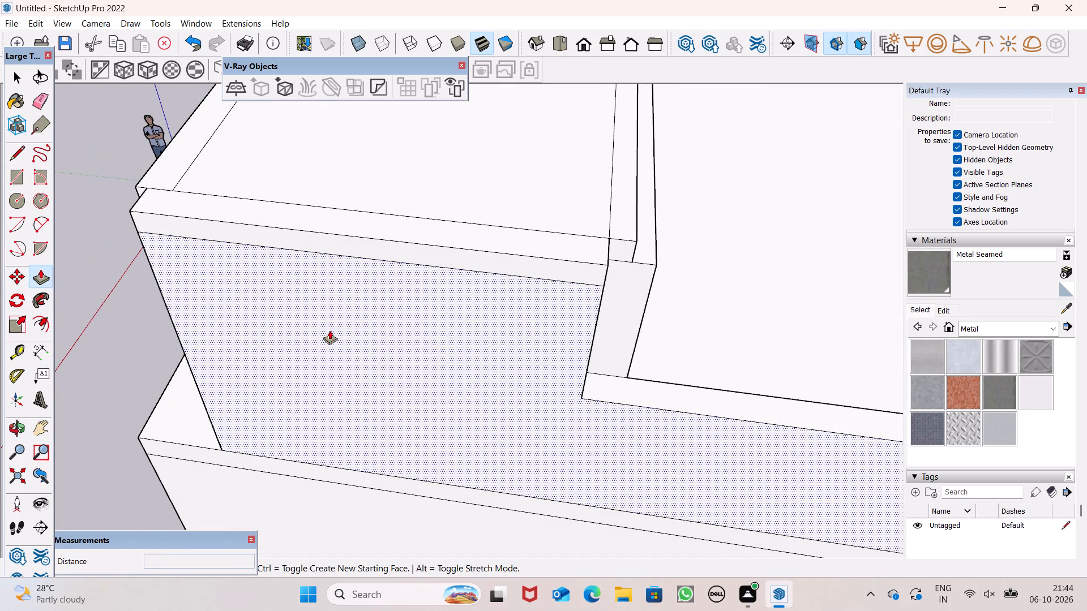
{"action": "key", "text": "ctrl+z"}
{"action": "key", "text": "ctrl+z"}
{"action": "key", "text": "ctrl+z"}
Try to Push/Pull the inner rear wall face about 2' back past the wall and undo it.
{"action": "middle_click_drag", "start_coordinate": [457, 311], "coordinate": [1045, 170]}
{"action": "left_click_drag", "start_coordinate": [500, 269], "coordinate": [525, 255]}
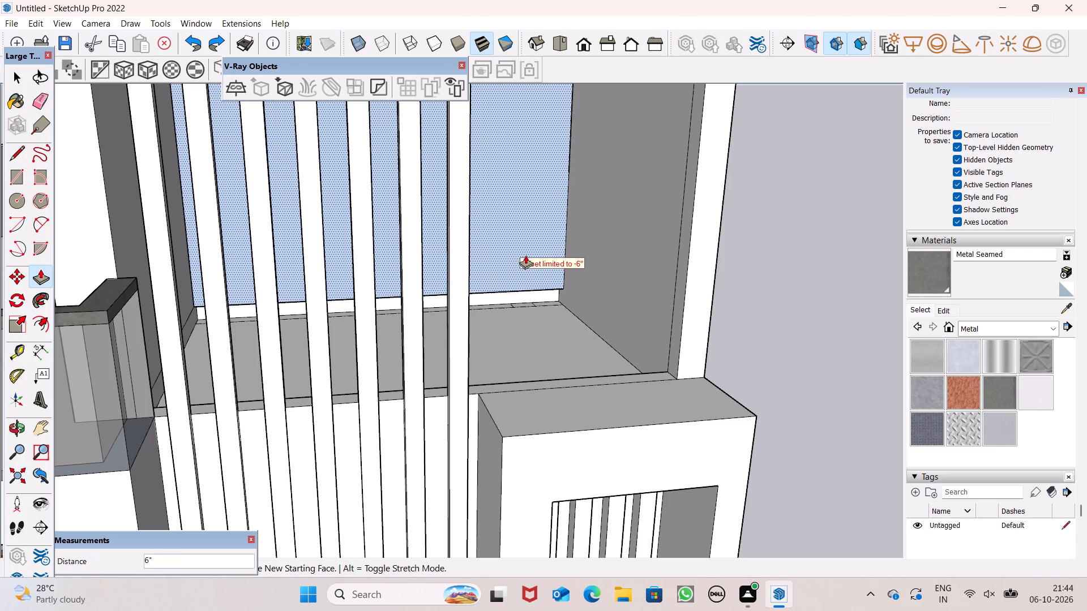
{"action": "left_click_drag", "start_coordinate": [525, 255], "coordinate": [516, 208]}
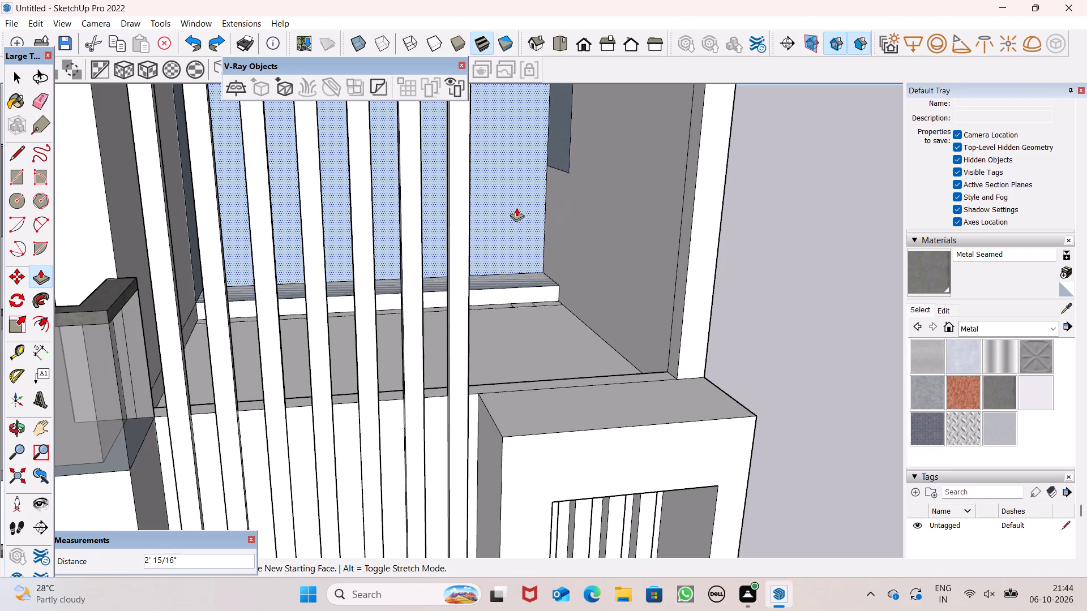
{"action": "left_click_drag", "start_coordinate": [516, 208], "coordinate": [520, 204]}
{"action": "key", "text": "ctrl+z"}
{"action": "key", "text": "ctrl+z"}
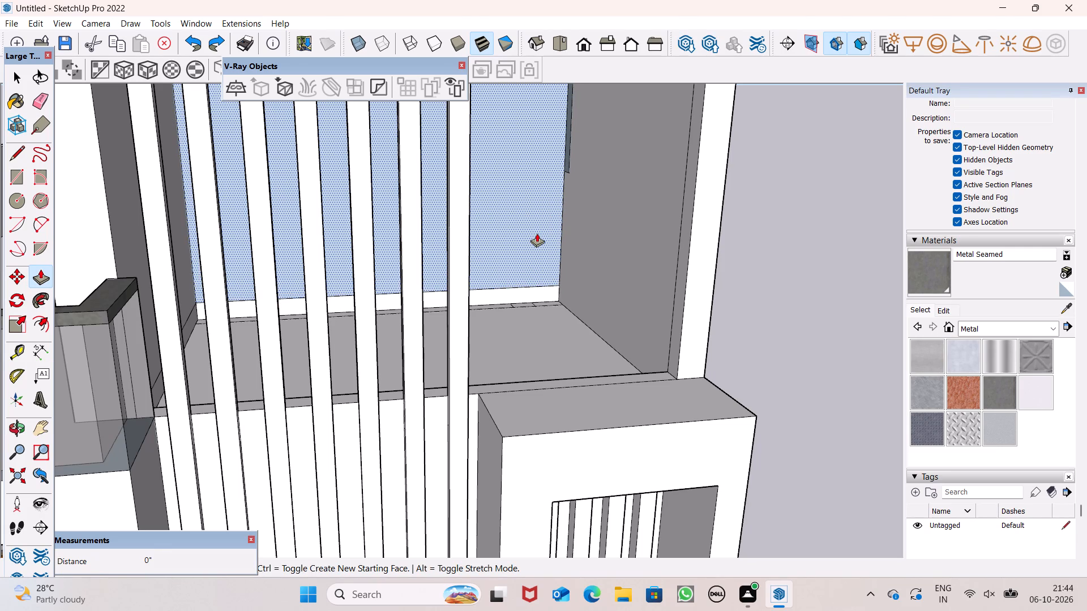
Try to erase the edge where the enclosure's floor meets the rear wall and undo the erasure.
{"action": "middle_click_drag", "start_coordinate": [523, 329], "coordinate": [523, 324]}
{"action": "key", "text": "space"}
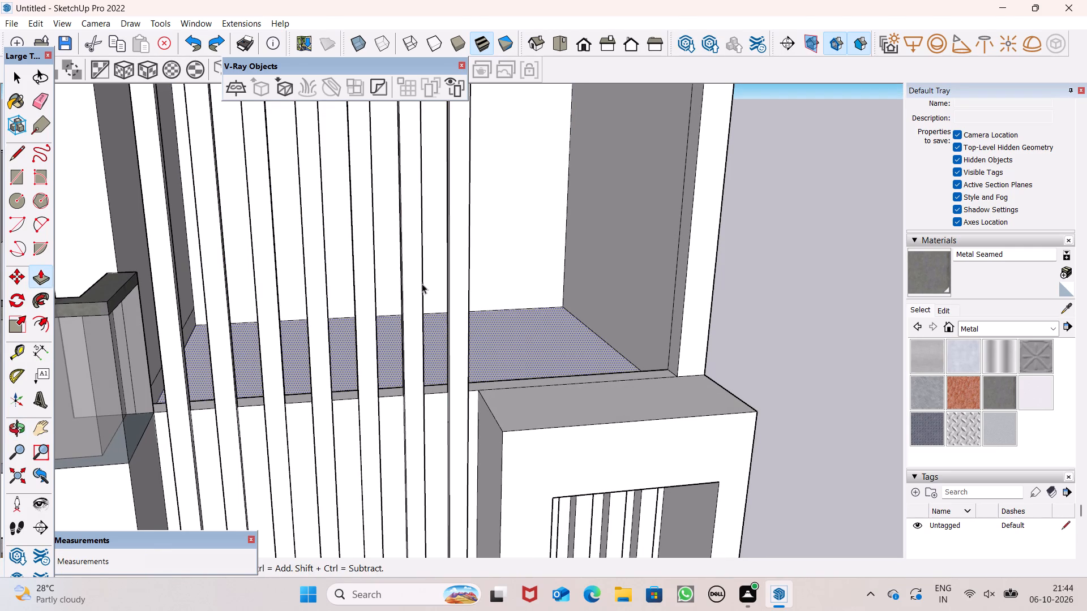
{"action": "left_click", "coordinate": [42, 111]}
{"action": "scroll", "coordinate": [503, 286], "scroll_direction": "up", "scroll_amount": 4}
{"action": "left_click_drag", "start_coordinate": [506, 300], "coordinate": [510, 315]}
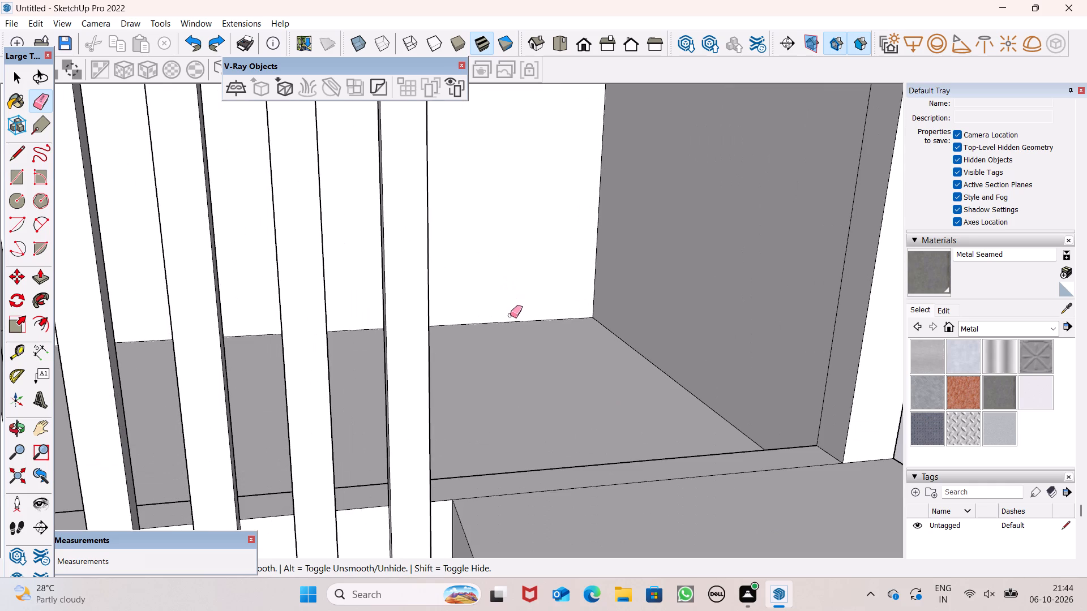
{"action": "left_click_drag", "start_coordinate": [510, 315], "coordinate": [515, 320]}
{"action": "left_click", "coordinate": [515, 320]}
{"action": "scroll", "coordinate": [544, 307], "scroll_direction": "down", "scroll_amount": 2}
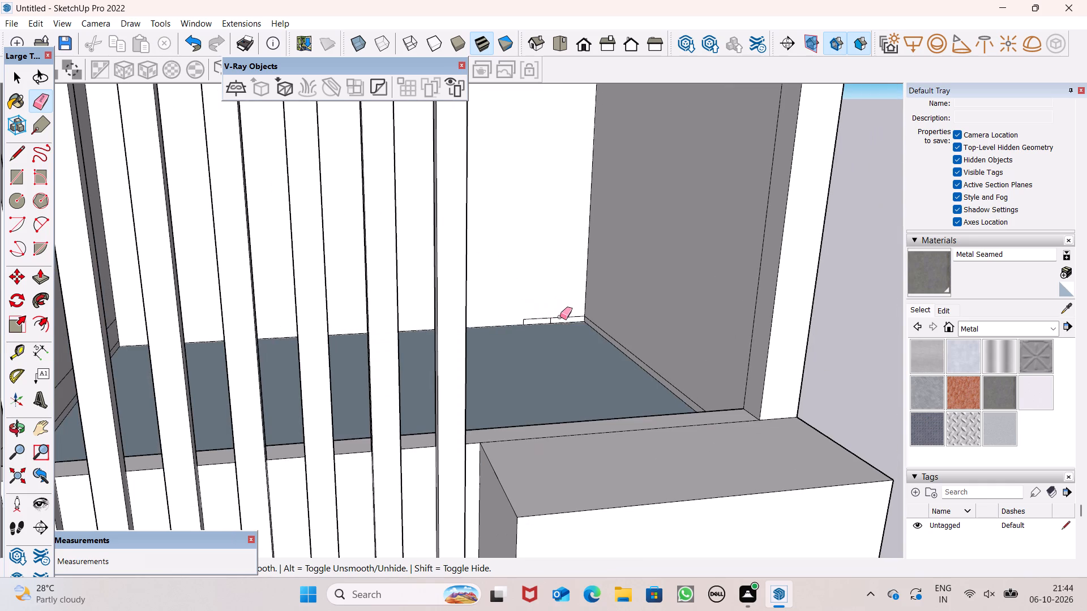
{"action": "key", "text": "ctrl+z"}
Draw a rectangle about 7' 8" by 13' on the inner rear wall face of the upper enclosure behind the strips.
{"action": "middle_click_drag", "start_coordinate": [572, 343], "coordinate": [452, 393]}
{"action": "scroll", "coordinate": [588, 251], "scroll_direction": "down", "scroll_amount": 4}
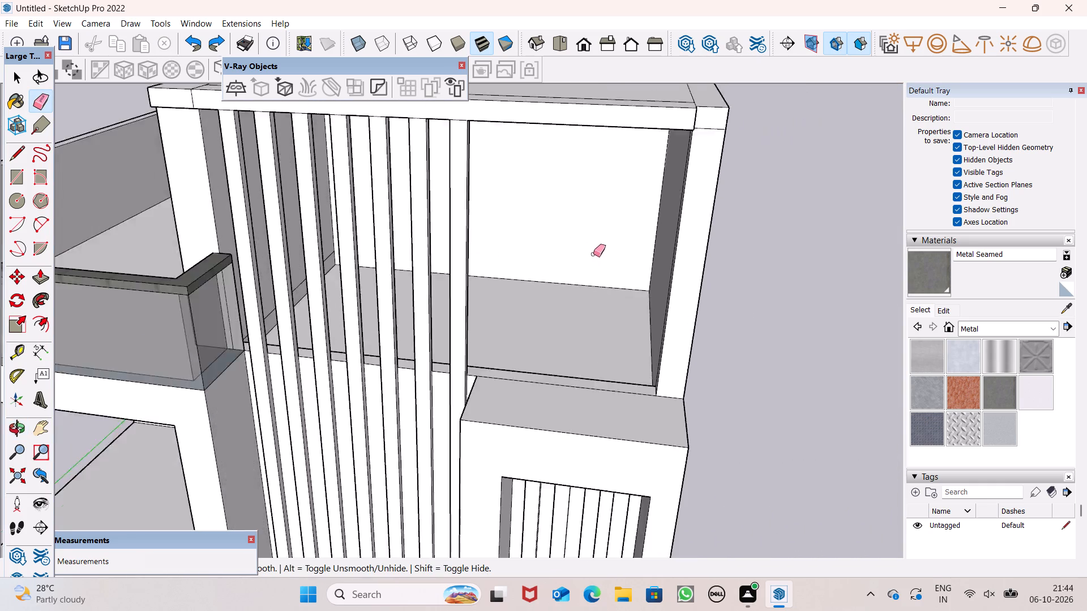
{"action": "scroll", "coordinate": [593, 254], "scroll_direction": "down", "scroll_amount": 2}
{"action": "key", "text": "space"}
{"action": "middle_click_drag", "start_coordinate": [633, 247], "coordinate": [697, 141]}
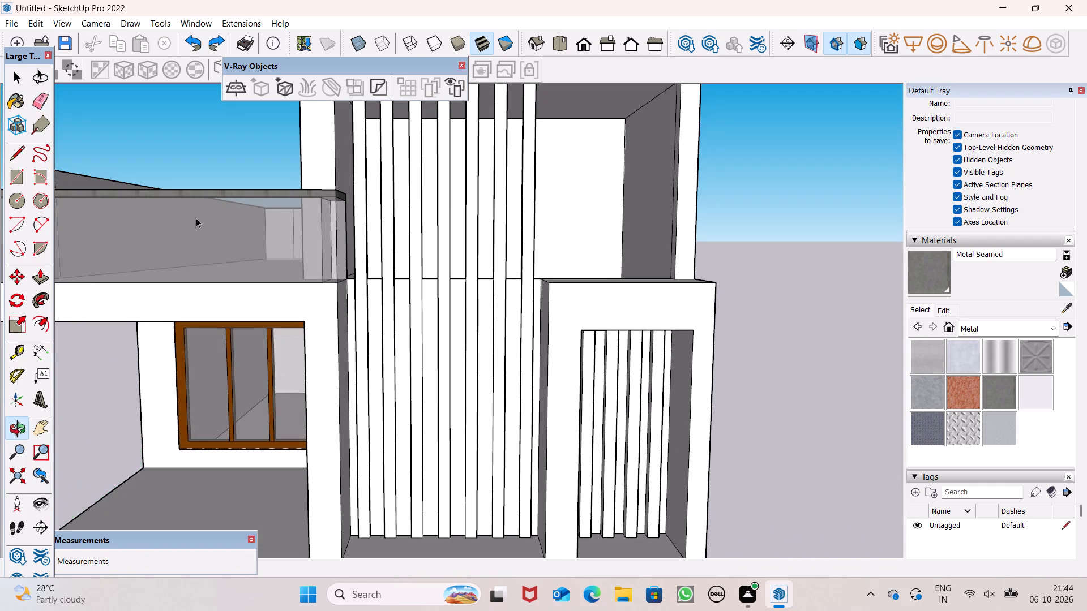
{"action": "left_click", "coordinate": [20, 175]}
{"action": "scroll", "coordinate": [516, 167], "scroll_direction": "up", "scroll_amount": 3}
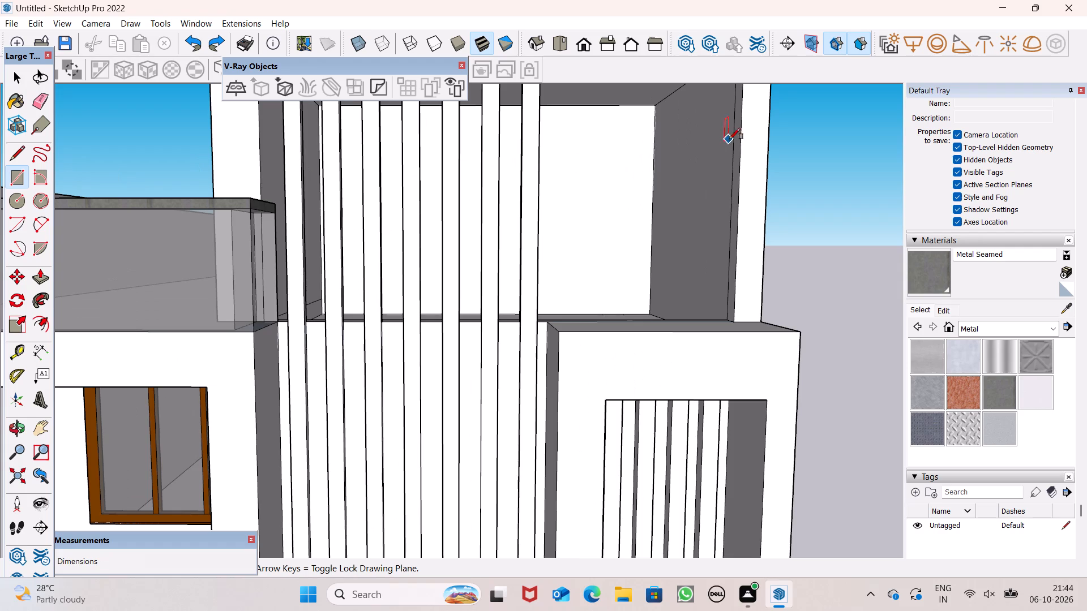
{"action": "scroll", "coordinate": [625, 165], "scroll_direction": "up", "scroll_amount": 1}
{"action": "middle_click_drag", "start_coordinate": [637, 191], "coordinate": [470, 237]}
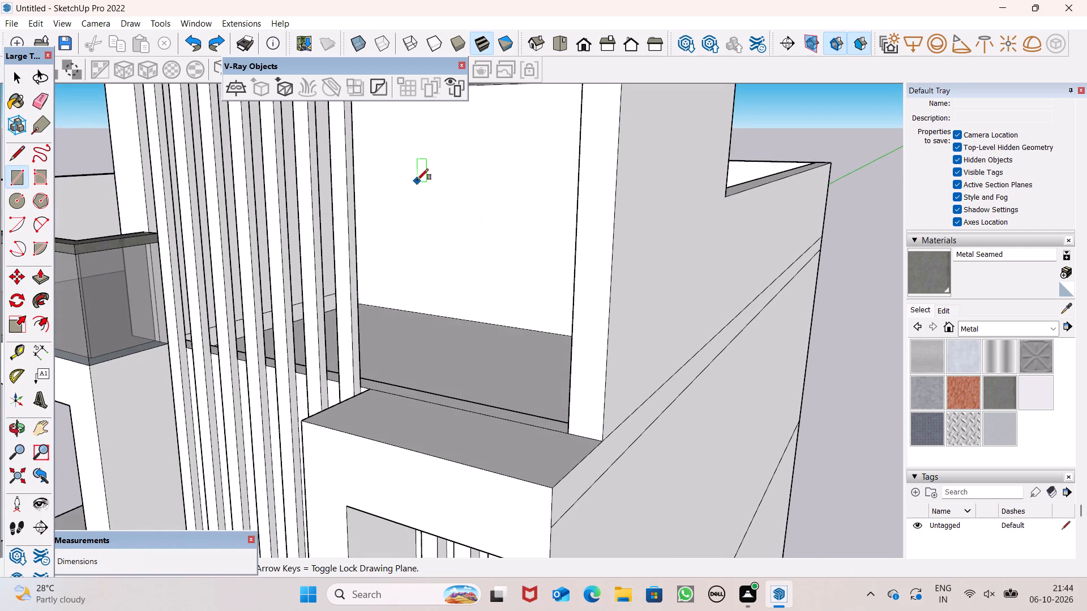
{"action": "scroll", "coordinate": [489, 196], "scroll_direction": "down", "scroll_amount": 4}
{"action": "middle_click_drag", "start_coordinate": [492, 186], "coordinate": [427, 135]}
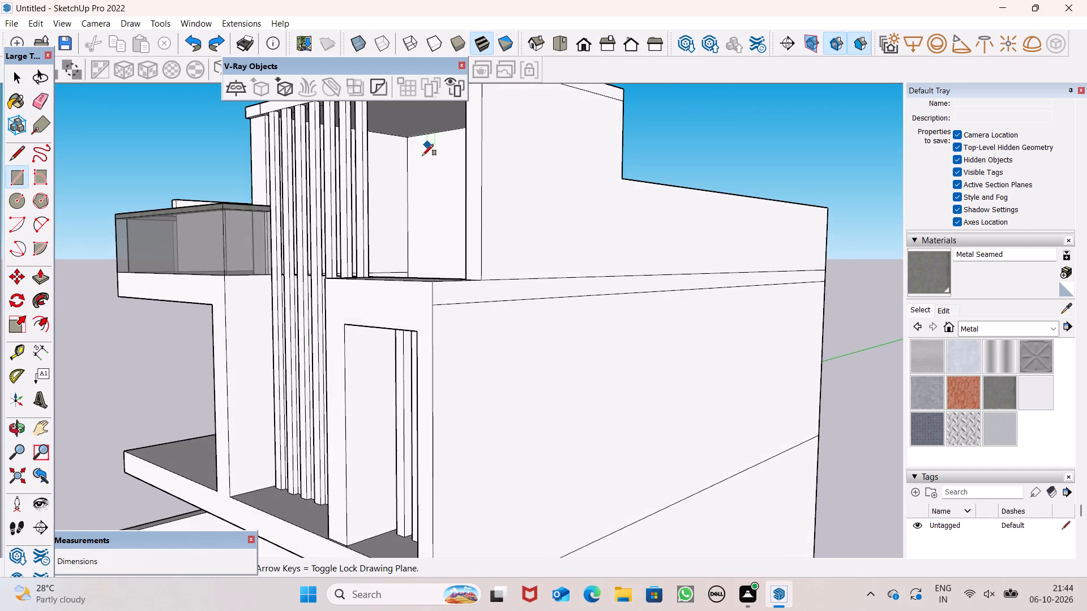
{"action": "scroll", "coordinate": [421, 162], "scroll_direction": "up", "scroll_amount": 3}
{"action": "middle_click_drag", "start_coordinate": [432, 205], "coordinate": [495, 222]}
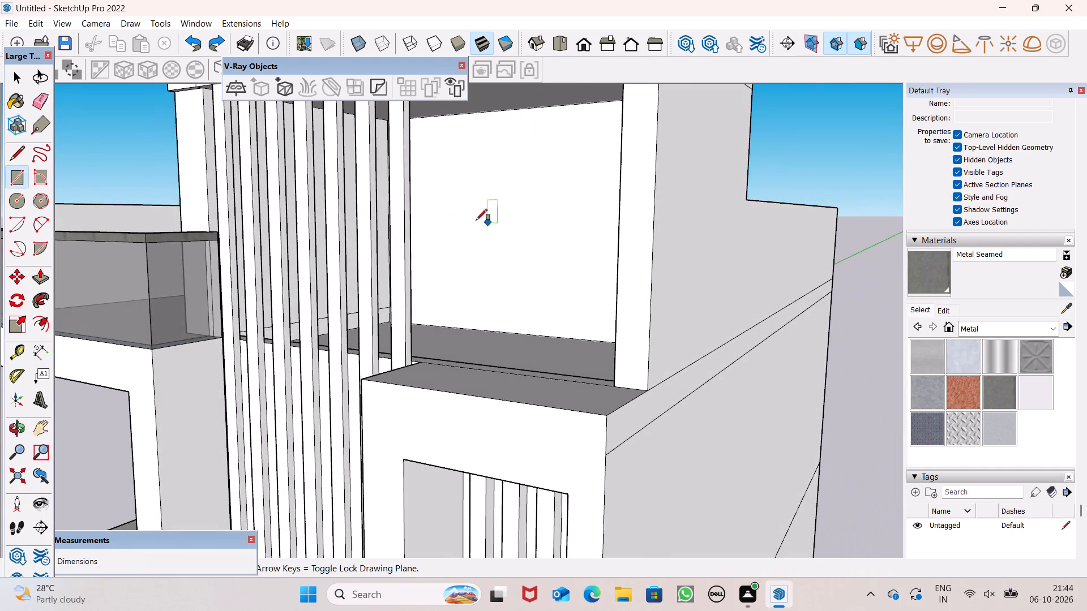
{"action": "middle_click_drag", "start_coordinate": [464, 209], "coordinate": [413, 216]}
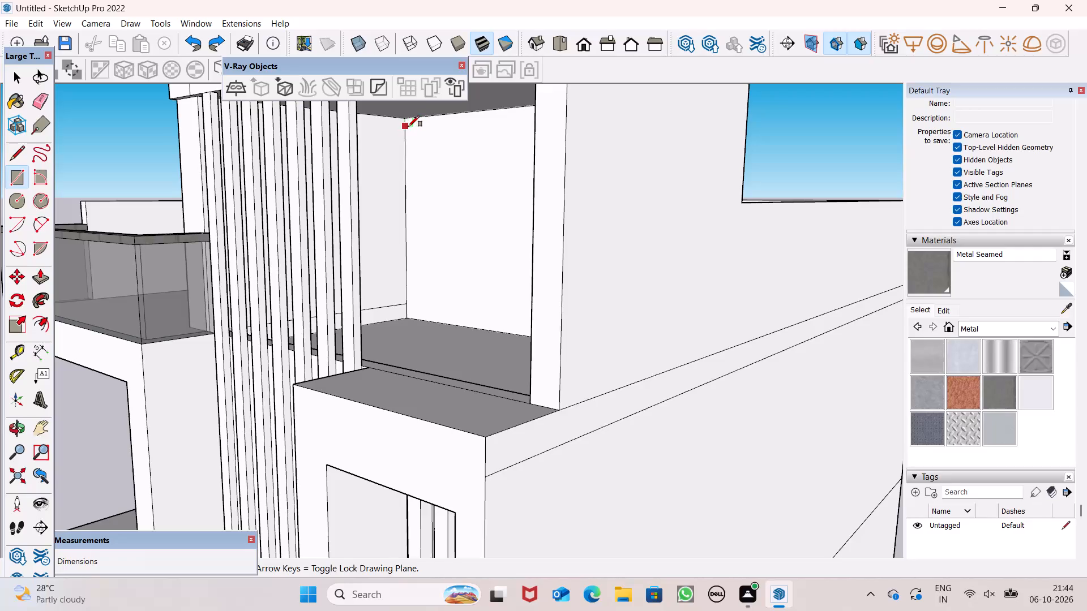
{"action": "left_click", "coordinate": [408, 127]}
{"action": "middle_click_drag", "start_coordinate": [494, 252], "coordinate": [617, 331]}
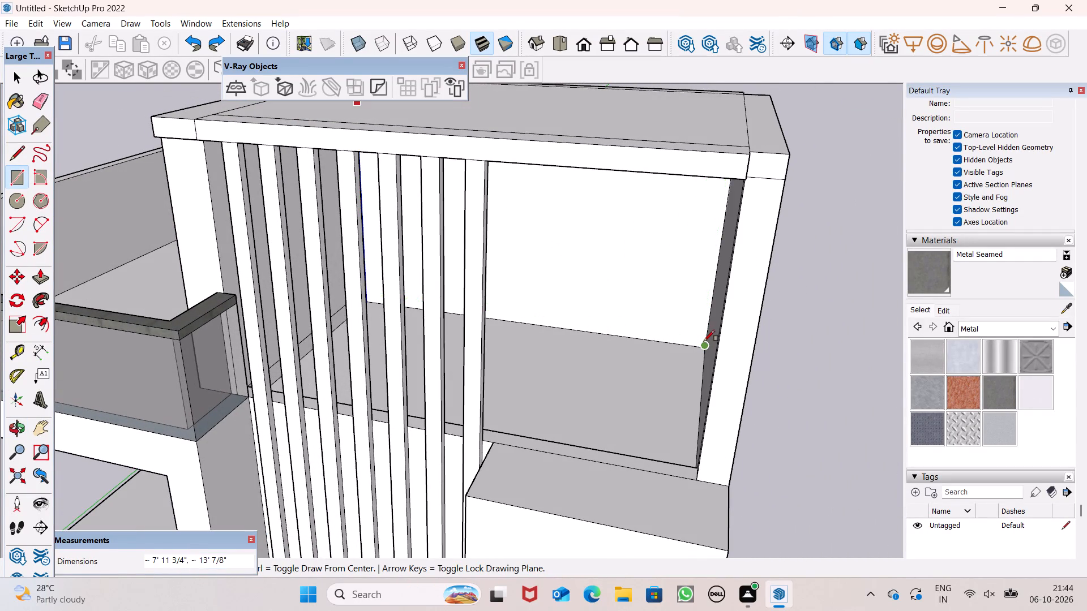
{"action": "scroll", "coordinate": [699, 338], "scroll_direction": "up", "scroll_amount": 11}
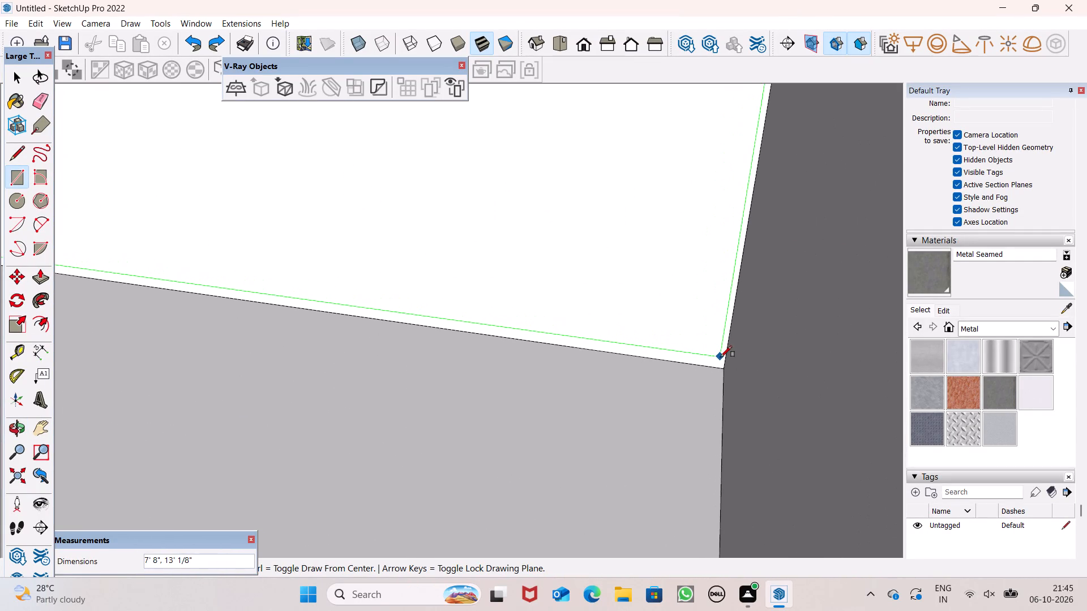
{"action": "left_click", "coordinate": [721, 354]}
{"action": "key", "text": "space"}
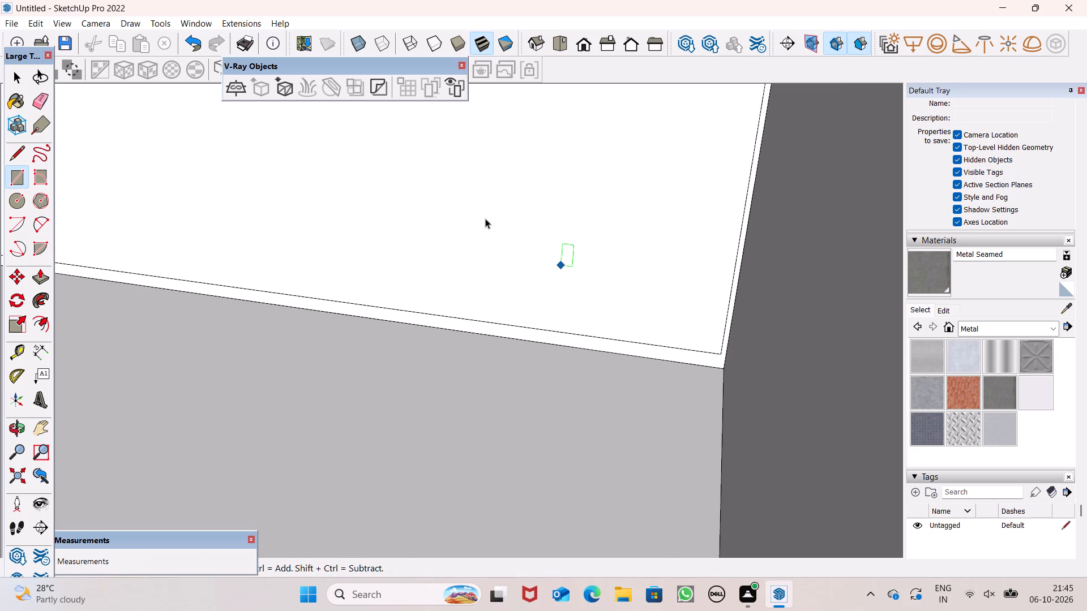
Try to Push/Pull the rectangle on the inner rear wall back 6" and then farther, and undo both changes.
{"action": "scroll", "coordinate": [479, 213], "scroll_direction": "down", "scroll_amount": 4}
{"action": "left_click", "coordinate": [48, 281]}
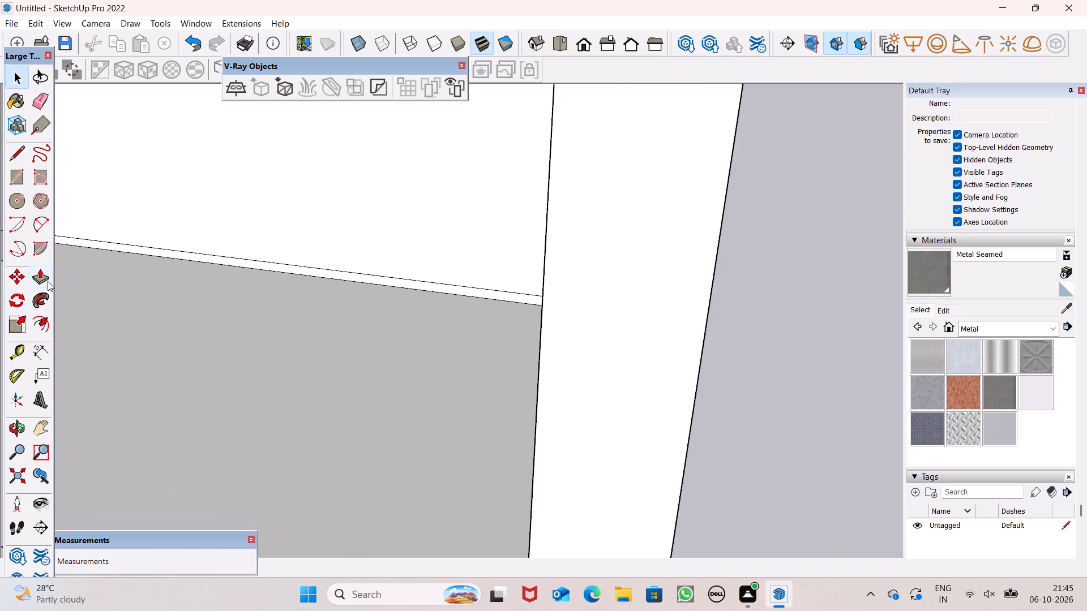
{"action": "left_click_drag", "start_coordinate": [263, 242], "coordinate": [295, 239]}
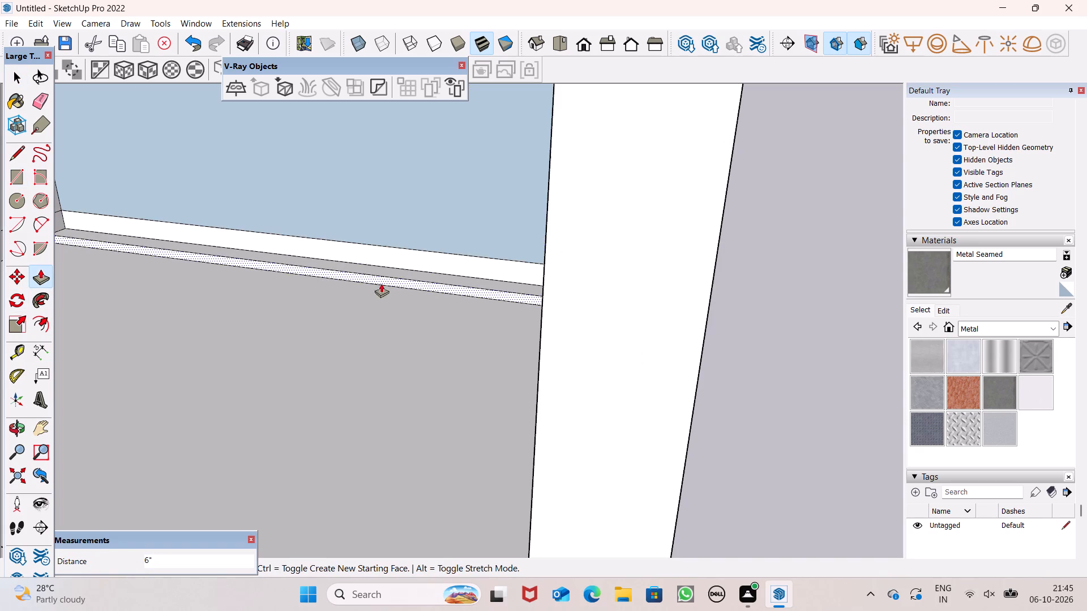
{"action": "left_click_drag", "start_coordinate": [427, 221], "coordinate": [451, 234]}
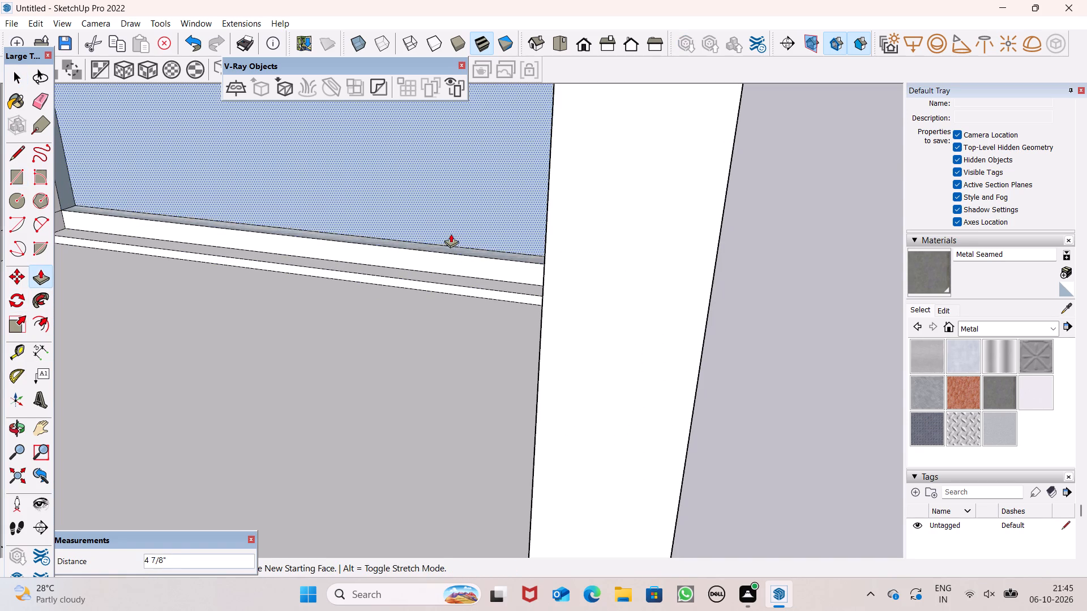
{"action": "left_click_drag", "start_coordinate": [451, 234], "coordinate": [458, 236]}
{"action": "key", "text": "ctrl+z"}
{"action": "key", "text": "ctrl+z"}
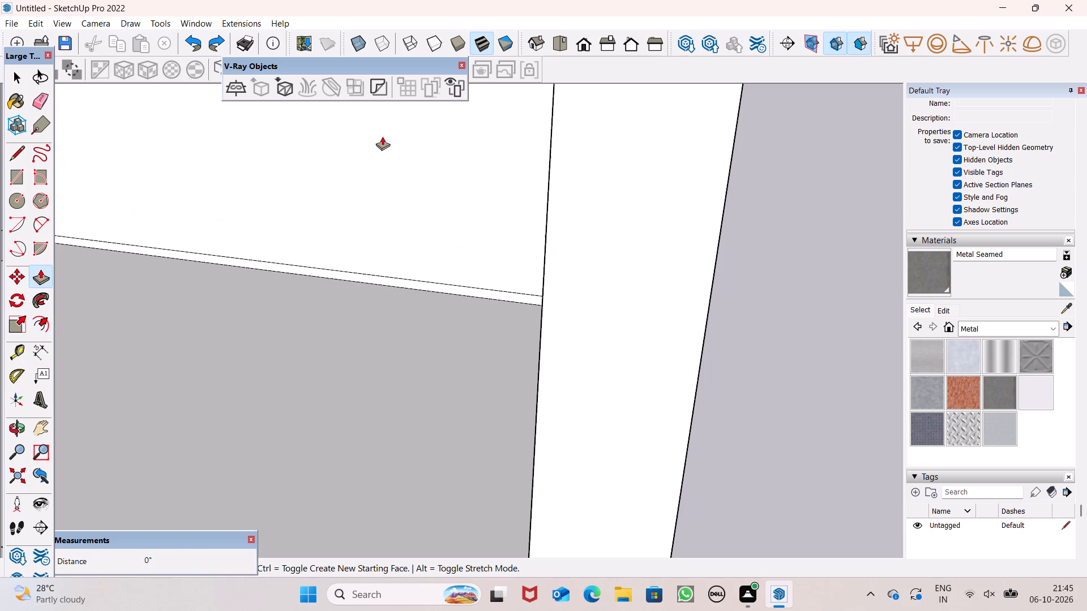
Undo the rectangle and the preceding edits to the enclosure's rear wall, working from behind the house.
{"action": "scroll", "coordinate": [498, 216], "scroll_direction": "down", "scroll_amount": 13}
{"action": "scroll", "coordinate": [567, 259], "scroll_direction": "down", "scroll_amount": 1}
{"action": "middle_click_drag", "start_coordinate": [574, 251], "coordinate": [124, 401]}
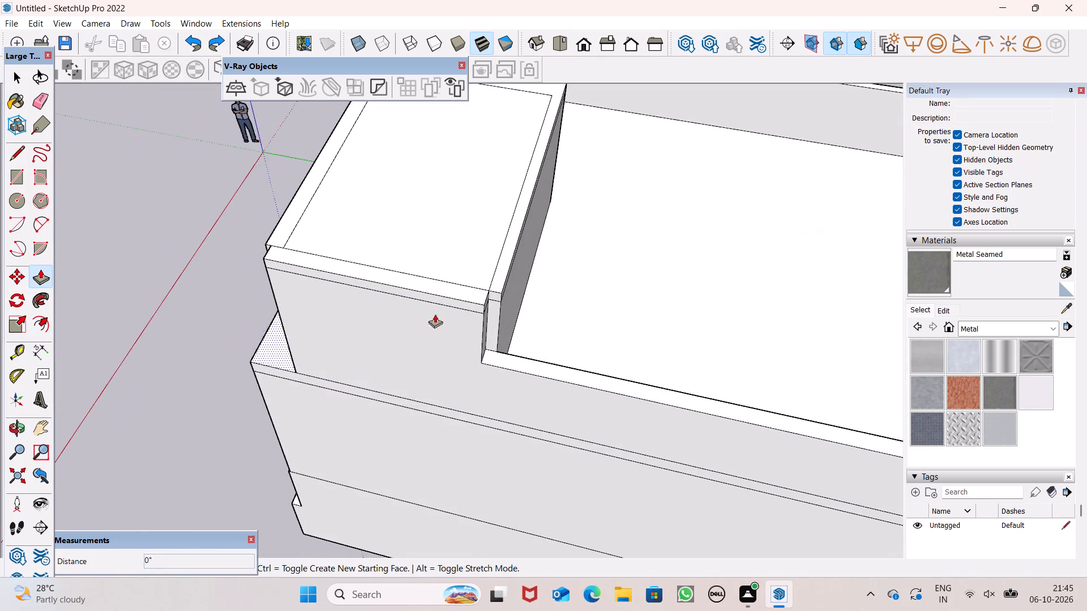
{"action": "scroll", "coordinate": [530, 276], "scroll_direction": "up", "scroll_amount": 1}
{"action": "middle_click_drag", "start_coordinate": [533, 276], "coordinate": [389, 330]}
{"action": "key", "text": "ctrl+z"}
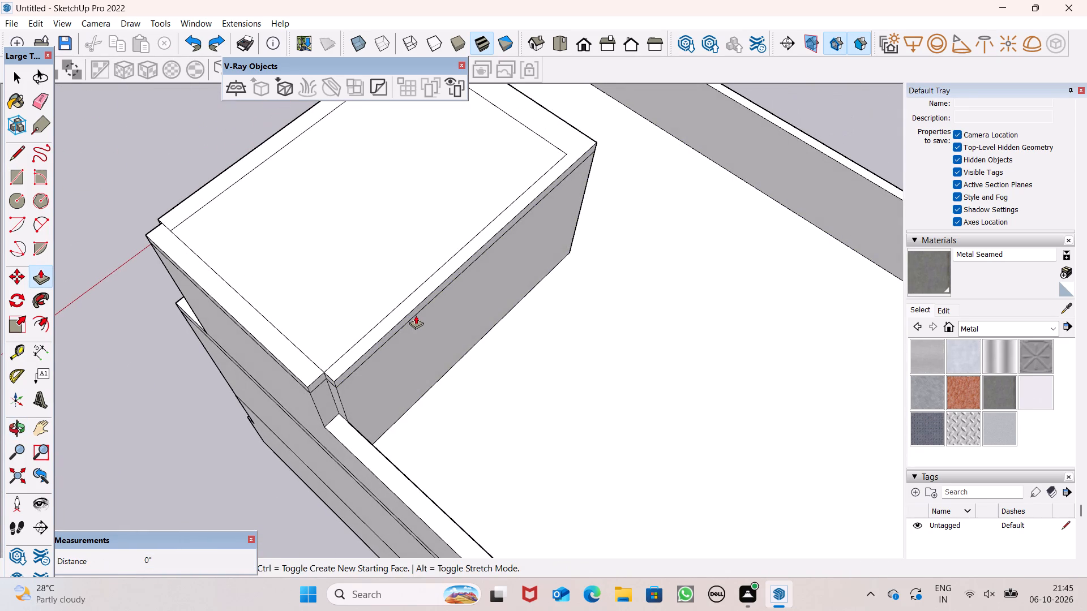
{"action": "key", "text": "ctrl+z"}
{"action": "key", "text": "ctrl+z"}
{"action": "middle_click_drag", "start_coordinate": [362, 363], "coordinate": [364, 301]}
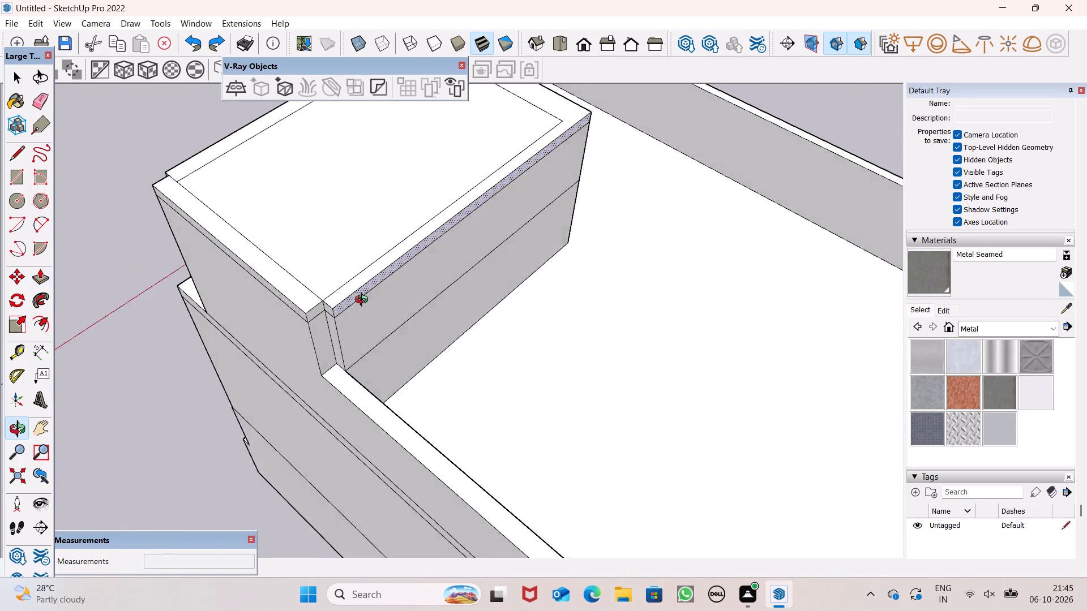
{"action": "middle_click_drag", "start_coordinate": [364, 301], "coordinate": [367, 275]}
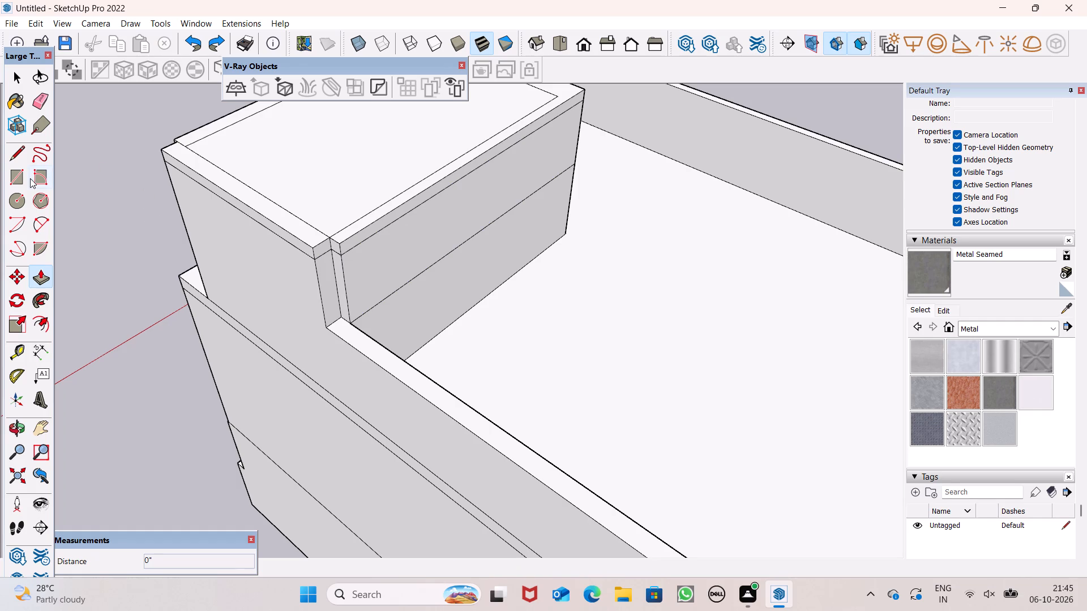
Push/Pull the enclosure's upper and lower rear wall faces and its rear roof-edge band inward until flush with the outer corner.
{"action": "left_click", "coordinate": [43, 268]}
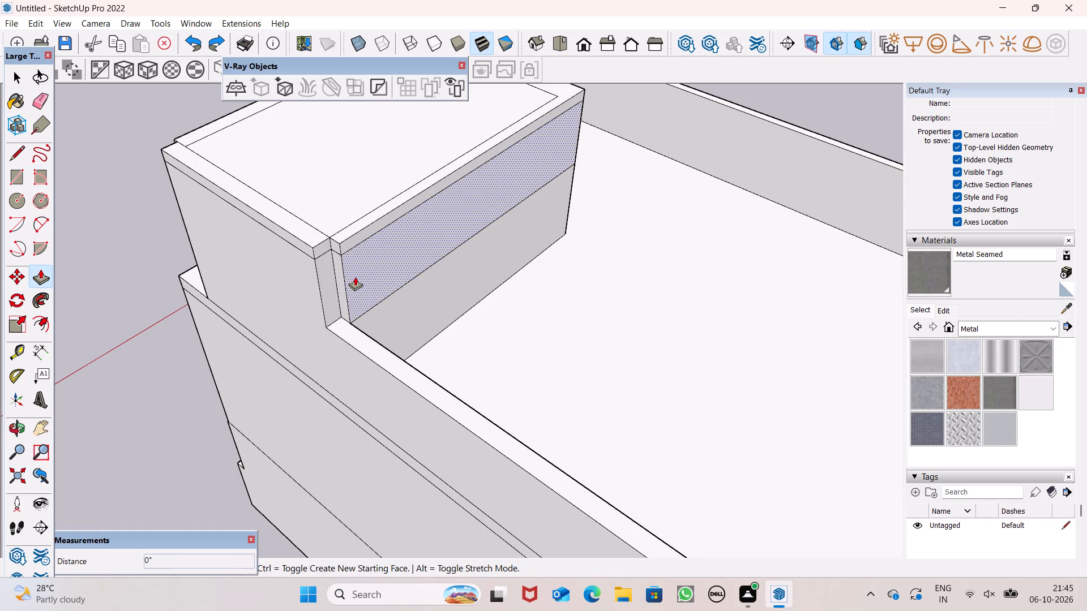
{"action": "left_click_drag", "start_coordinate": [355, 277], "coordinate": [326, 282]}
{"action": "left_click_drag", "start_coordinate": [390, 298], "coordinate": [379, 300]}
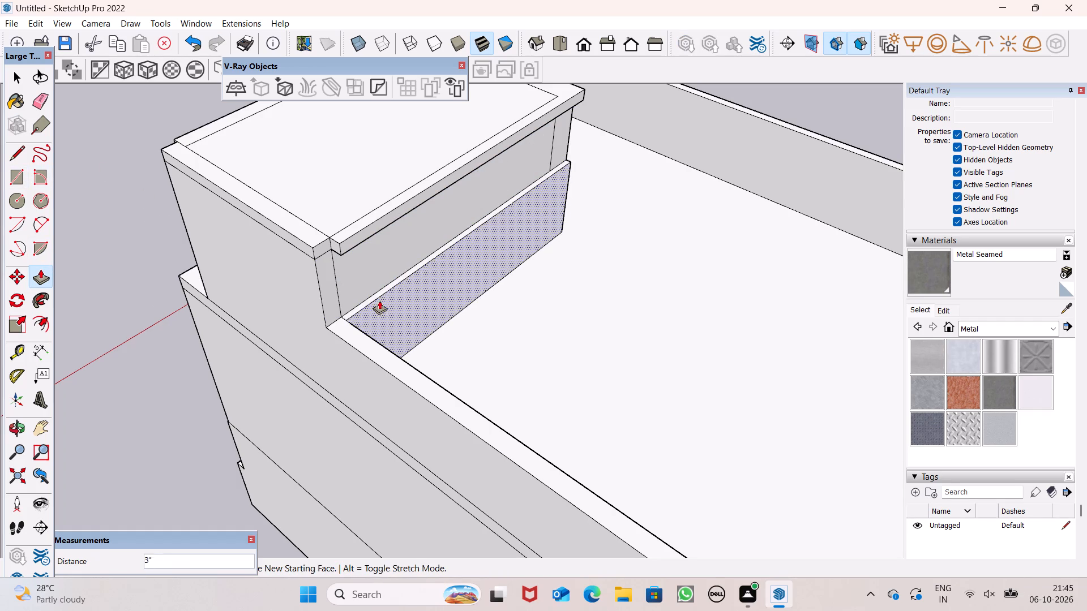
{"action": "left_click_drag", "start_coordinate": [379, 300], "coordinate": [340, 303]}
{"action": "left_click_drag", "start_coordinate": [390, 217], "coordinate": [388, 220]}
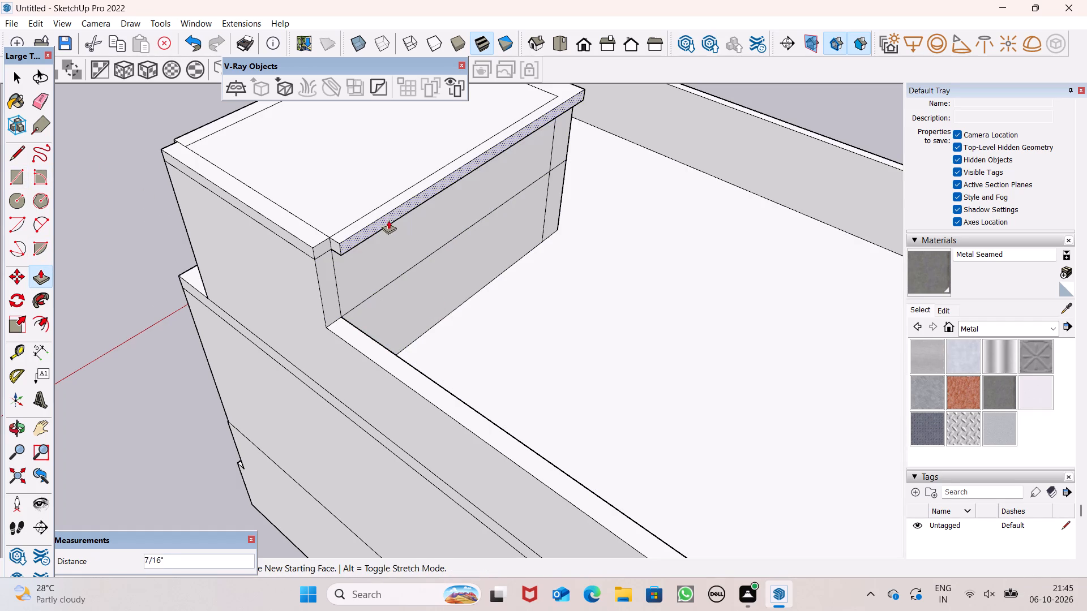
{"action": "left_click_drag", "start_coordinate": [388, 220], "coordinate": [330, 246]}
{"action": "key", "text": "space"}
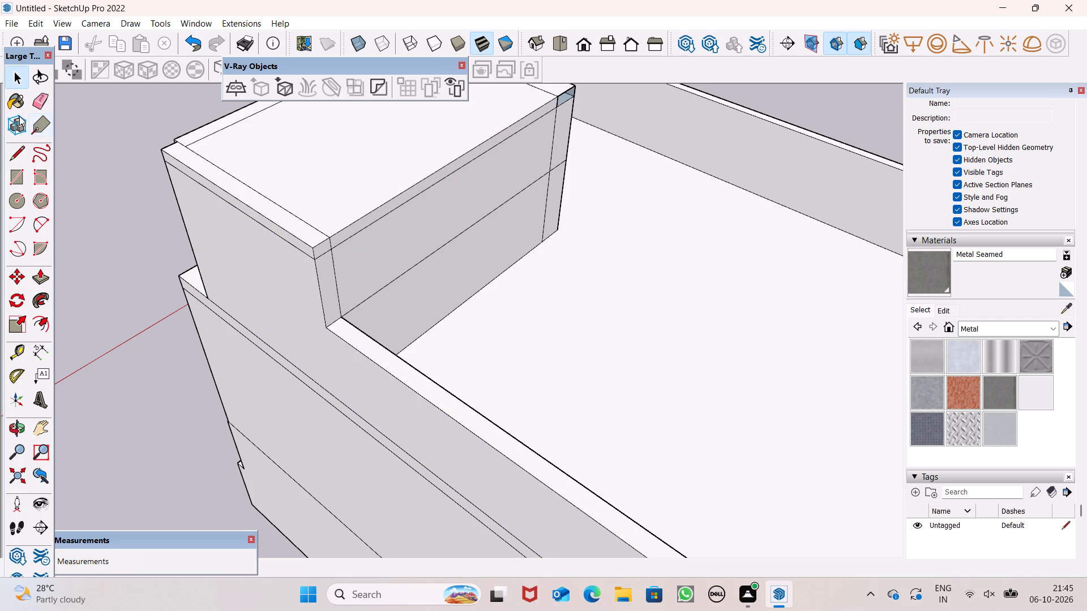
Close the open patch at the enclosure's rear roof corner with a rectangle about 1' 3 5/8" by 6 1/8".
{"action": "scroll", "coordinate": [338, 238], "scroll_direction": "down", "scroll_amount": 1}
{"action": "middle_click_drag", "start_coordinate": [431, 216], "coordinate": [174, 191]}
{"action": "scroll", "coordinate": [316, 264], "scroll_direction": "down", "scroll_amount": 3}
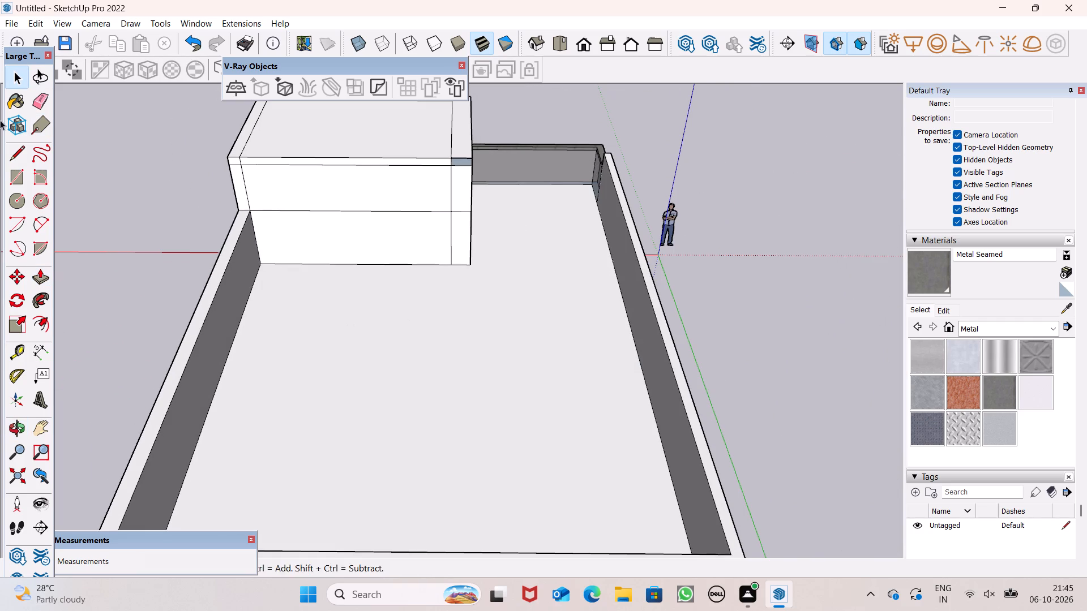
{"action": "left_click", "coordinate": [24, 181]}
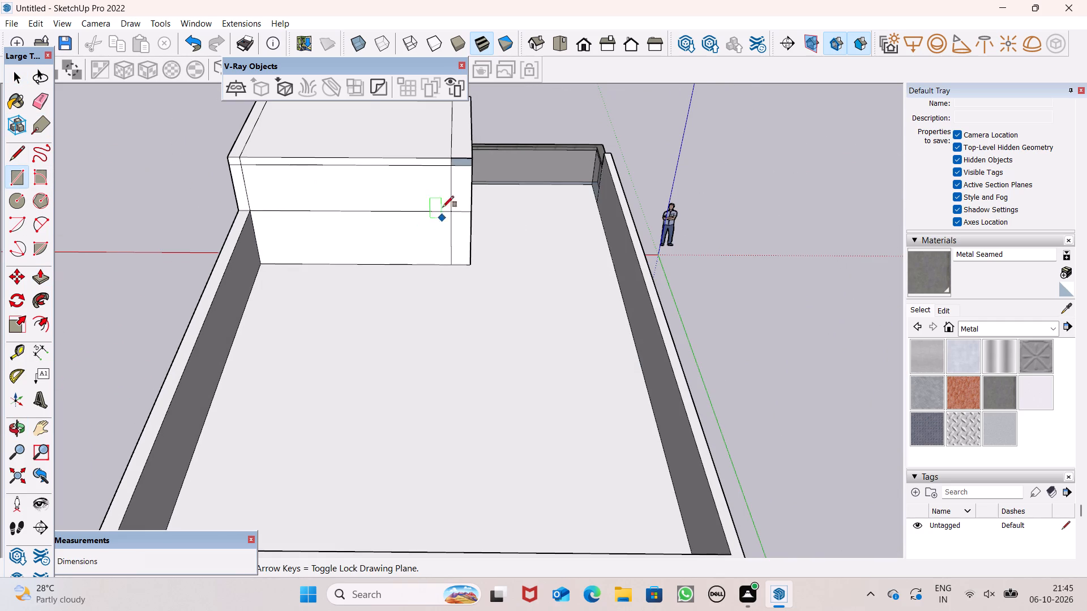
{"action": "scroll", "coordinate": [463, 179], "scroll_direction": "up", "scroll_amount": 13}
{"action": "left_click", "coordinate": [420, 142]}
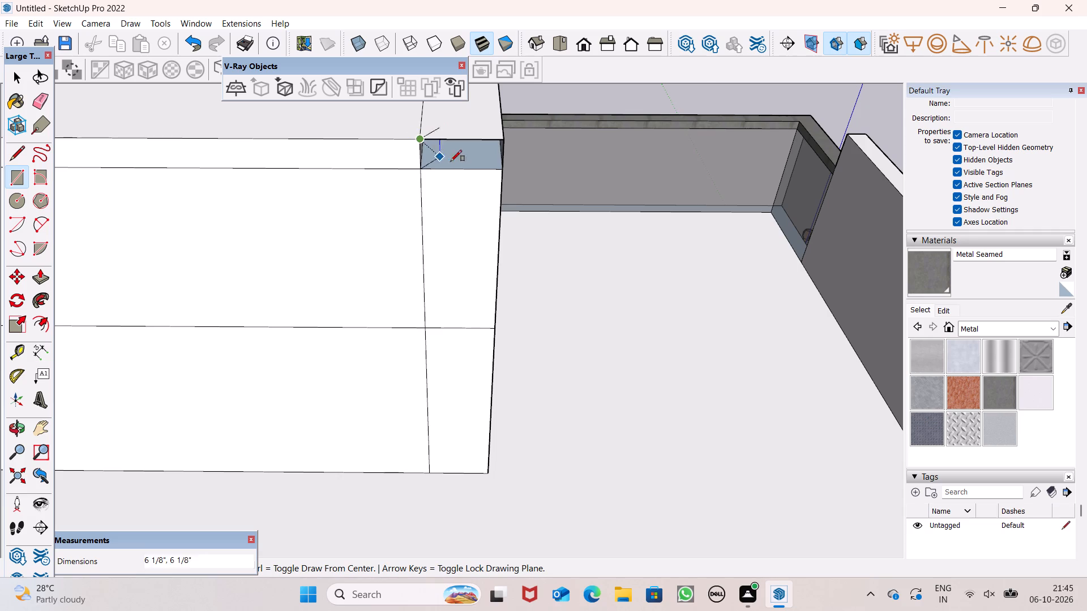
{"action": "left_click", "coordinate": [503, 168]}
{"action": "scroll", "coordinate": [502, 164], "scroll_direction": "down", "scroll_amount": 7}
{"action": "key", "text": "space"}
{"action": "scroll", "coordinate": [516, 149], "scroll_direction": "down", "scroll_amount": 7}
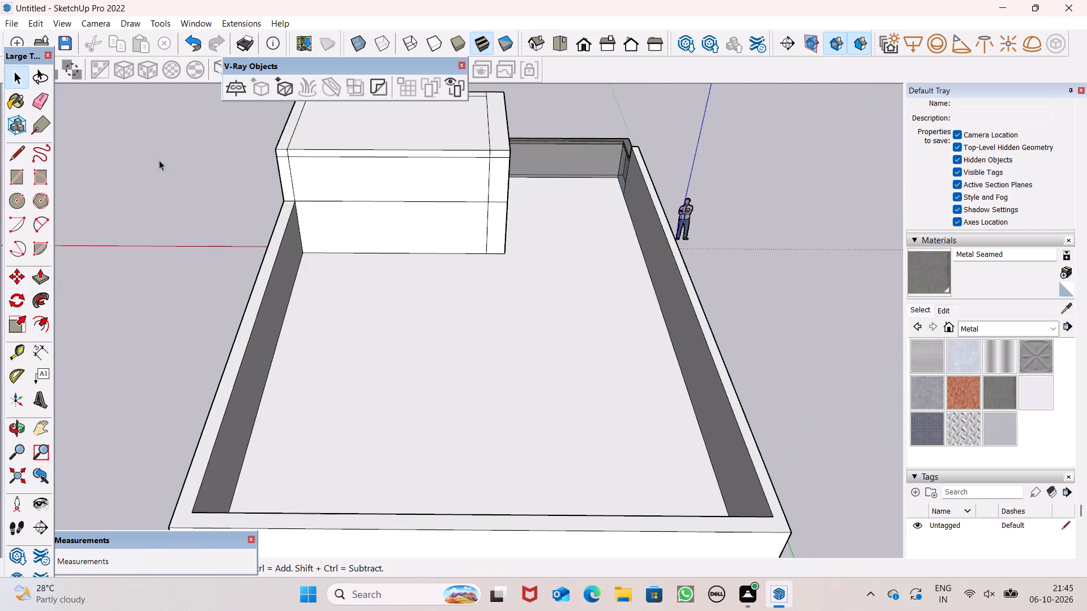
Erase the horizontal and vertical dividing edges on the enclosure's outer rear wall, merging it into a single face.
{"action": "left_click", "coordinate": [50, 105]}
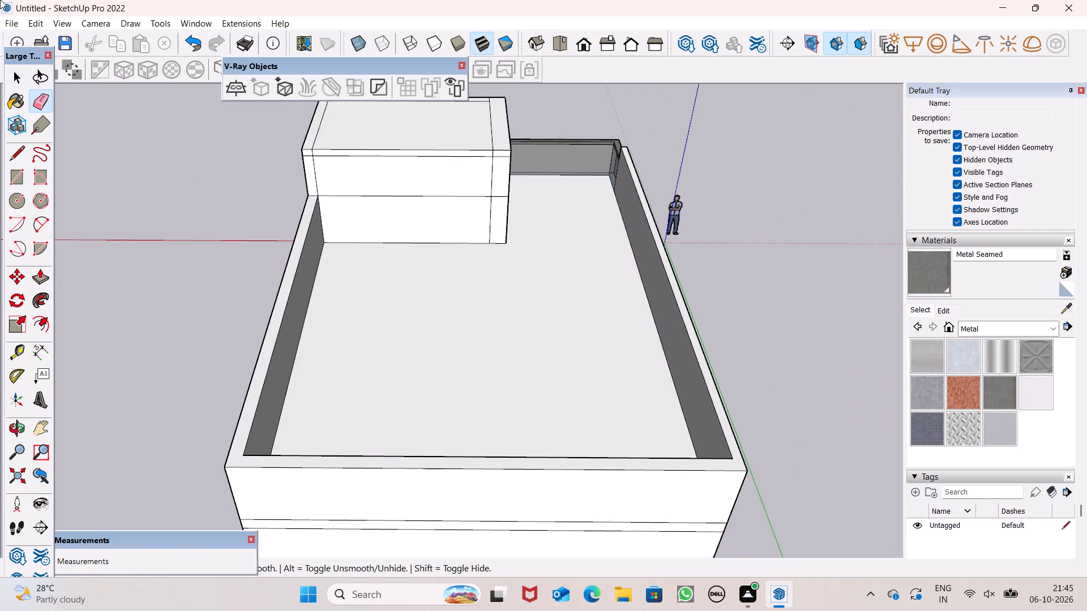
{"action": "scroll", "coordinate": [226, 179], "scroll_direction": "up", "scroll_amount": 7}
{"action": "scroll", "coordinate": [305, 170], "scroll_direction": "up", "scroll_amount": 6}
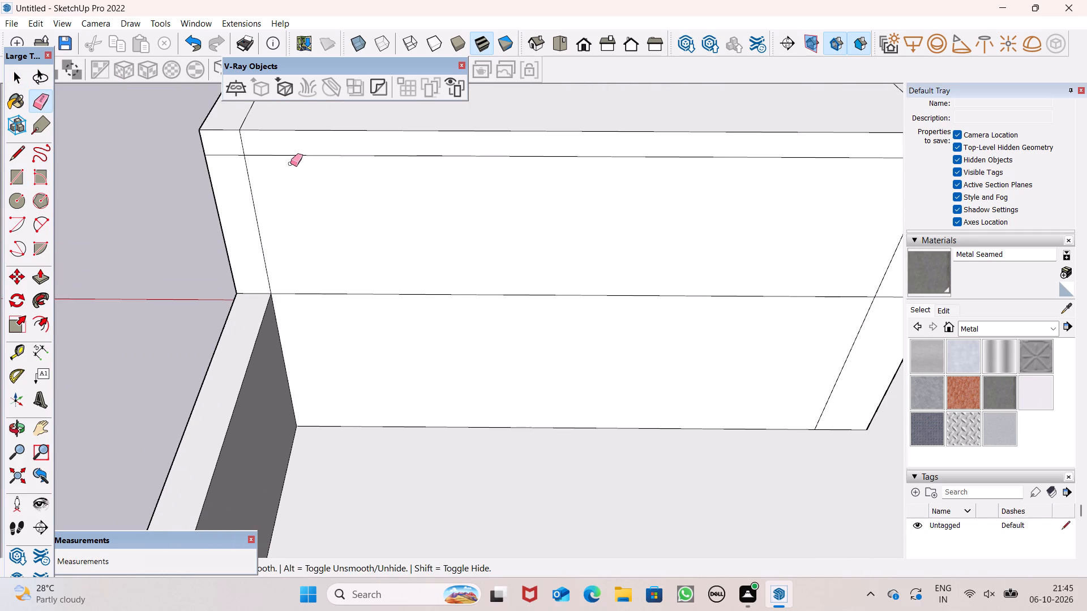
{"action": "left_click_drag", "start_coordinate": [269, 150], "coordinate": [241, 166]}
{"action": "scroll", "coordinate": [301, 274], "scroll_direction": "down", "scroll_amount": 3}
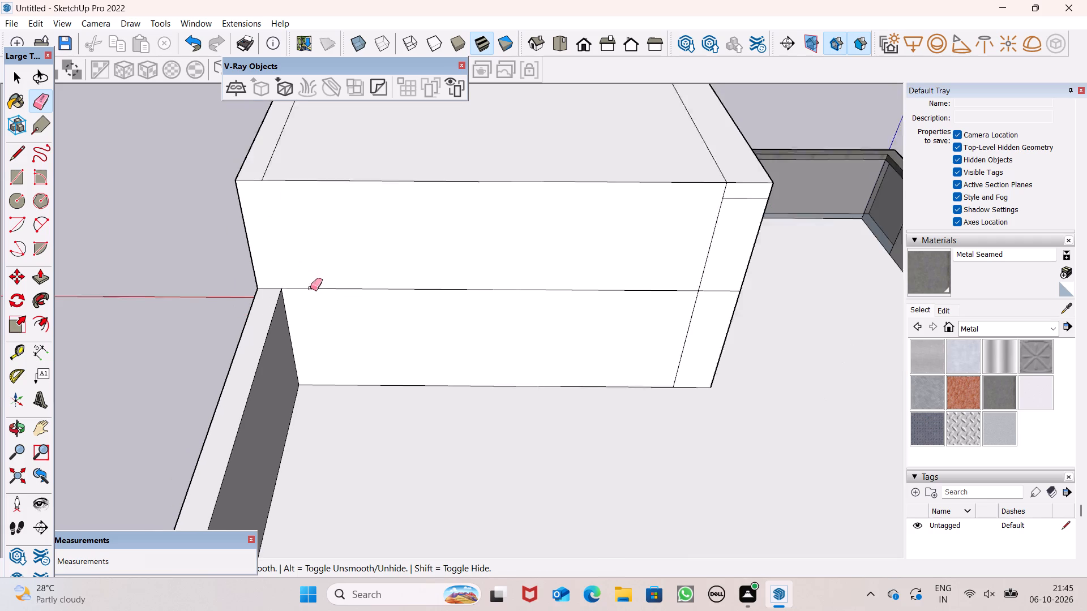
{"action": "scroll", "coordinate": [310, 288], "scroll_direction": "down", "scroll_amount": 2}
{"action": "left_click_drag", "start_coordinate": [418, 287], "coordinate": [441, 294]}
{"action": "left_click_drag", "start_coordinate": [694, 206], "coordinate": [692, 212]}
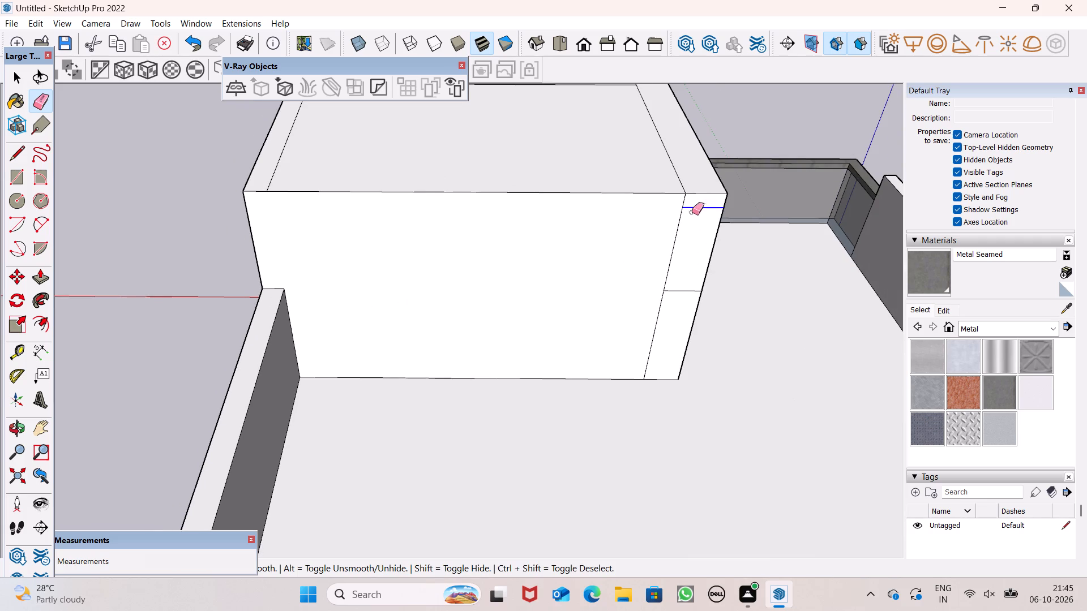
{"action": "left_click_drag", "start_coordinate": [692, 212], "coordinate": [680, 299]}
{"action": "left_click_drag", "start_coordinate": [675, 301], "coordinate": [672, 304]}
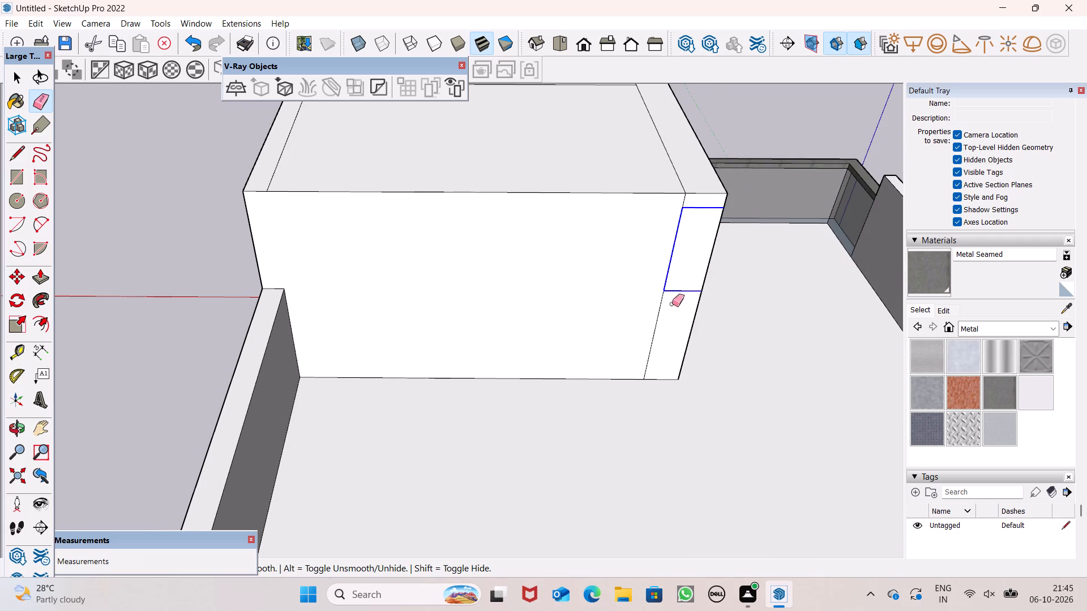
{"action": "left_click_drag", "start_coordinate": [672, 304], "coordinate": [651, 291]}
{"action": "left_click_drag", "start_coordinate": [678, 202], "coordinate": [691, 207]}
{"action": "scroll", "coordinate": [677, 245], "scroll_direction": "down", "scroll_amount": 7}
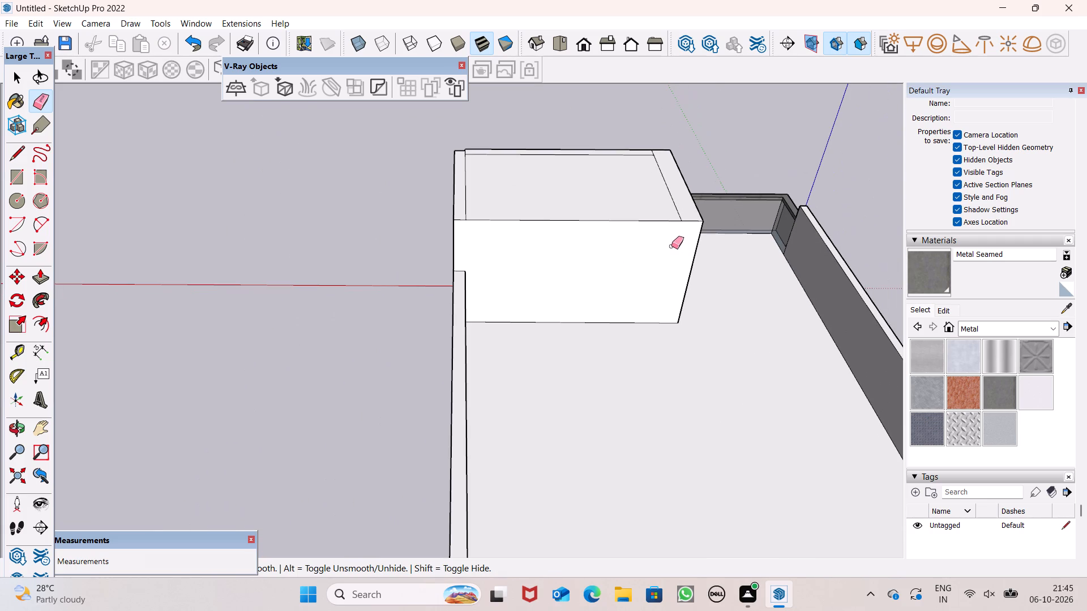
{"action": "key", "text": "space"}
Push/Pull a new floor face 2" upward inside the upper enclosure behind the vertical strips.
{"action": "scroll", "coordinate": [651, 240], "scroll_direction": "down", "scroll_amount": 6}
{"action": "middle_click_drag", "start_coordinate": [593, 282], "coordinate": [1086, 268]}
{"action": "middle_click_drag", "start_coordinate": [416, 211], "coordinate": [420, 218]}
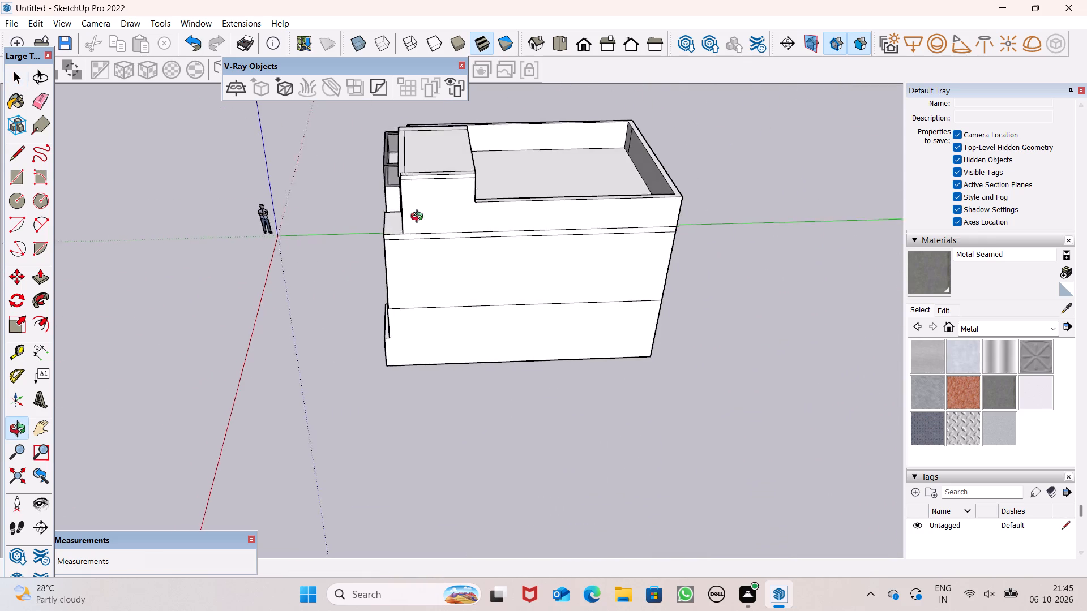
{"action": "middle_click_drag", "start_coordinate": [420, 218], "coordinate": [812, 159]}
{"action": "middle_click_drag", "start_coordinate": [391, 196], "coordinate": [512, 246]}
{"action": "scroll", "coordinate": [513, 257], "scroll_direction": "up", "scroll_amount": 6}
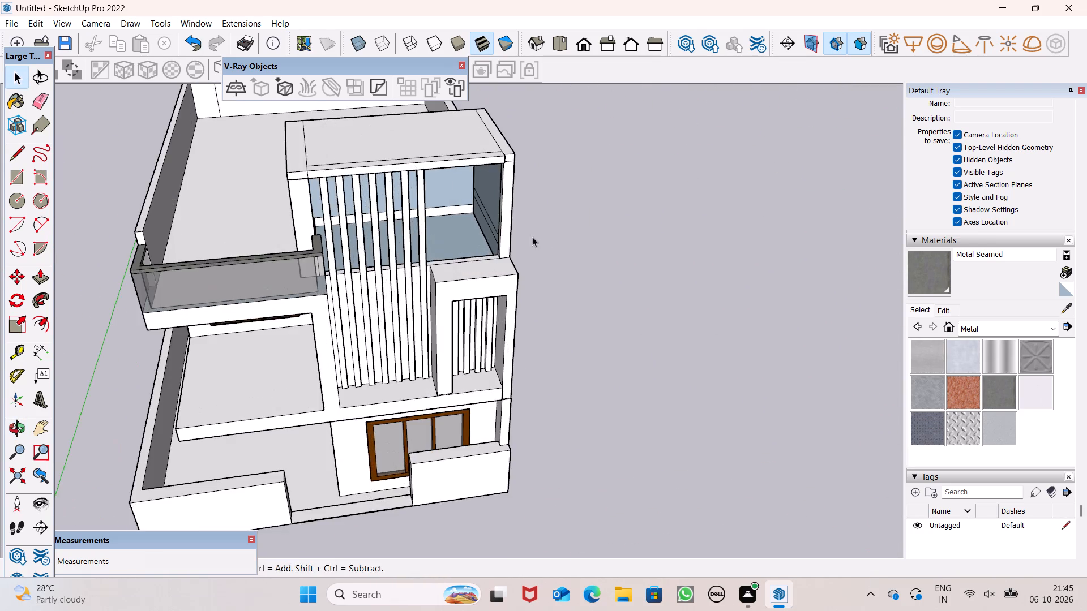
{"action": "middle_click_drag", "start_coordinate": [533, 239], "coordinate": [488, 295]}
{"action": "scroll", "coordinate": [508, 261], "scroll_direction": "up", "scroll_amount": 6}
{"action": "middle_click_drag", "start_coordinate": [480, 267], "coordinate": [479, 268]}
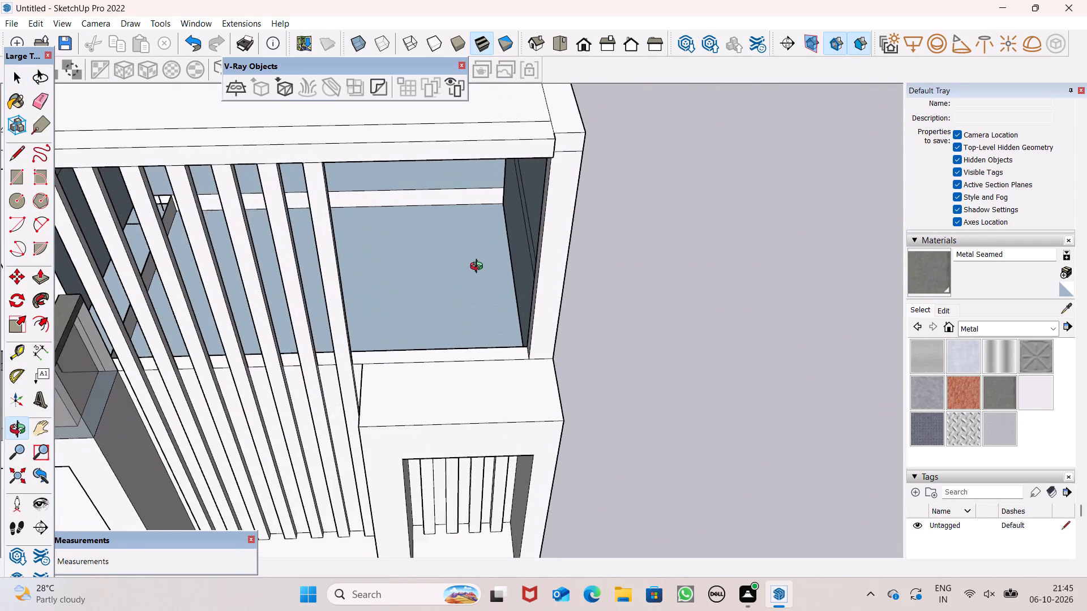
{"action": "middle_click_drag", "start_coordinate": [479, 268], "coordinate": [451, 216]}
{"action": "scroll", "coordinate": [481, 206], "scroll_direction": "down", "scroll_amount": 6}
{"action": "middle_click_drag", "start_coordinate": [472, 213], "coordinate": [582, 255]}
{"action": "scroll", "coordinate": [471, 213], "scroll_direction": "down", "scroll_amount": 1}
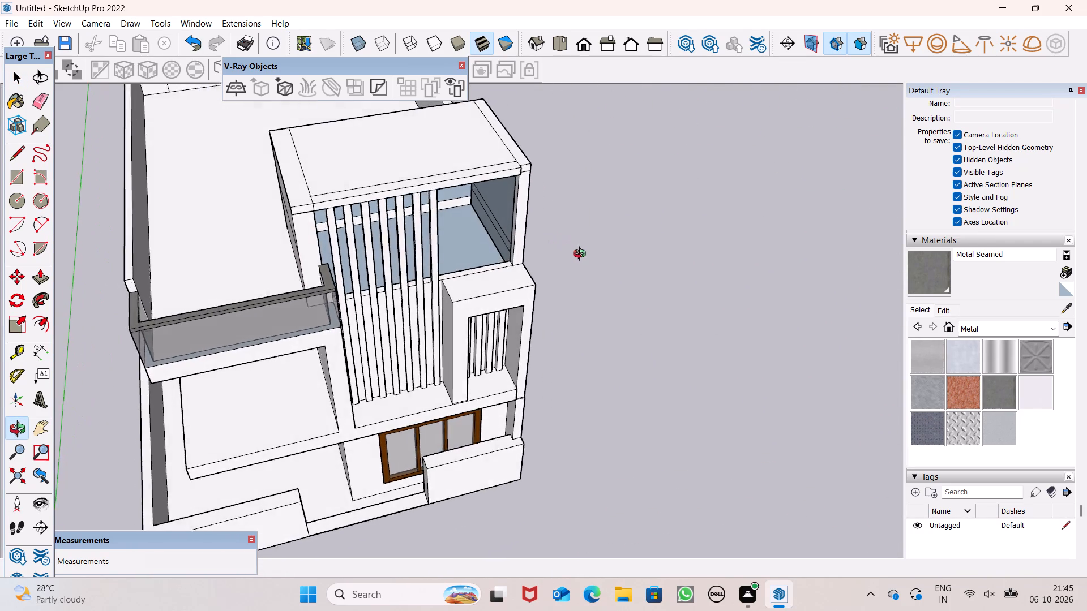
{"action": "middle_click_drag", "start_coordinate": [582, 255], "coordinate": [451, 249]}
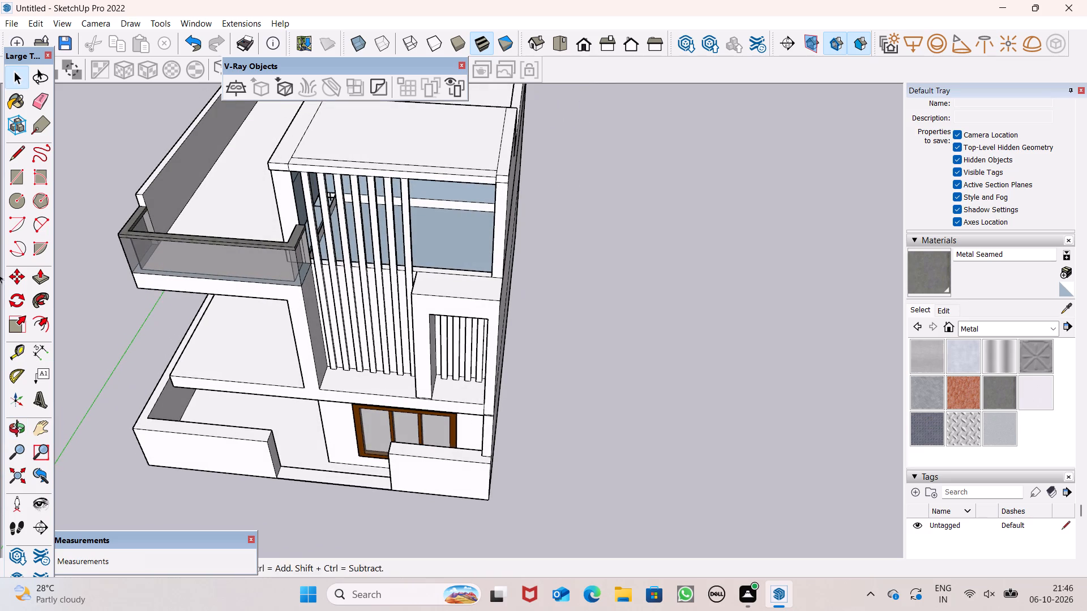
{"action": "left_click", "coordinate": [46, 283]}
{"action": "scroll", "coordinate": [457, 280], "scroll_direction": "up", "scroll_amount": 4}
{"action": "left_click_drag", "start_coordinate": [446, 251], "coordinate": [448, 244]}
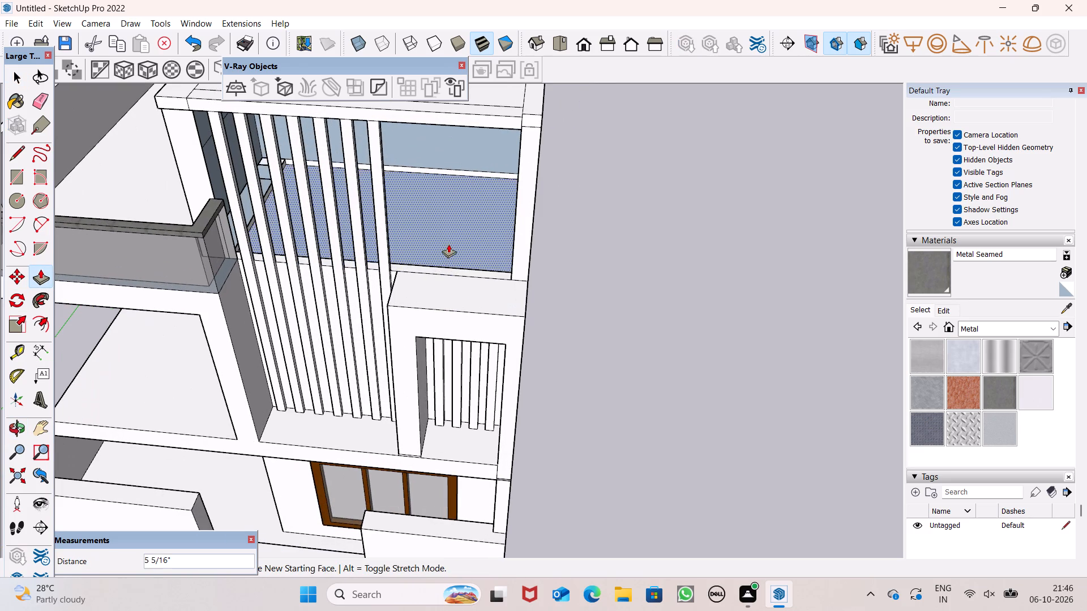
{"action": "left_click_drag", "start_coordinate": [448, 244], "coordinate": [452, 243]}
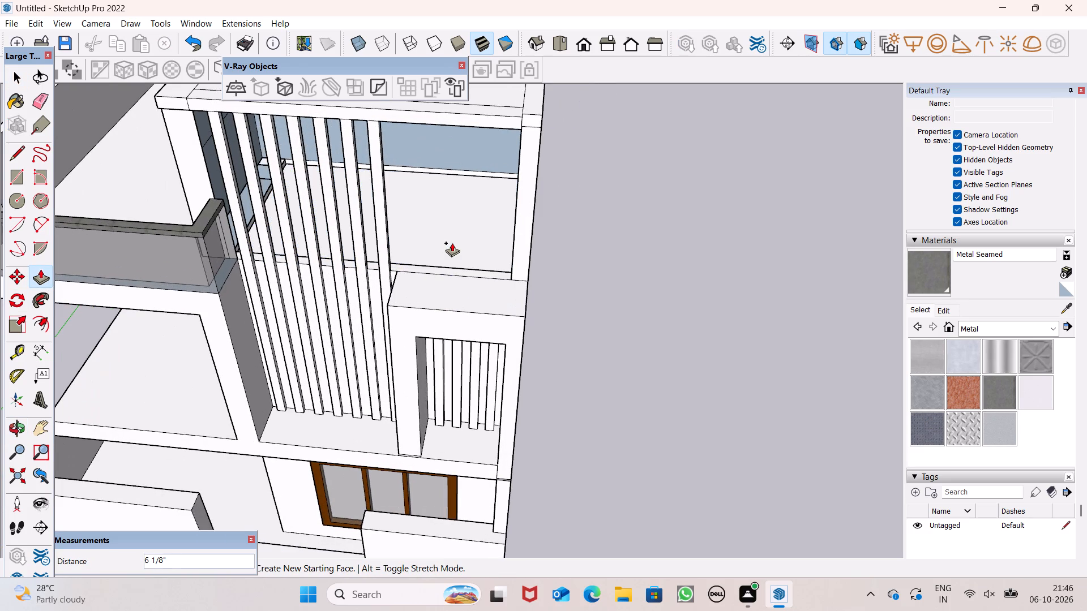
{"action": "left_click_drag", "start_coordinate": [452, 243], "coordinate": [453, 242]}
{"action": "key", "text": "2"}
{"action": "key", "text": "shift+quotedbl"}
{"action": "key", "text": "Return"}
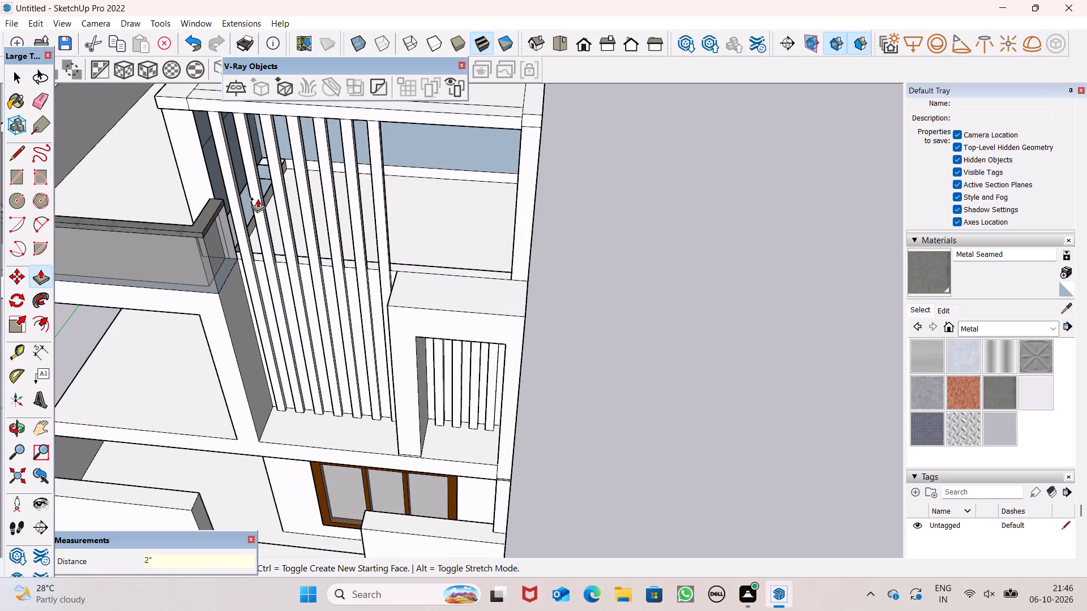
Push/Pull a new face 2" upward from the narrow ledge along the enclosure's balcony-side wall.
{"action": "scroll", "coordinate": [253, 200], "scroll_direction": "up", "scroll_amount": 11}
{"action": "scroll", "coordinate": [251, 202], "scroll_direction": "down", "scroll_amount": 1}
{"action": "scroll", "coordinate": [251, 202], "scroll_direction": "up", "scroll_amount": 2}
{"action": "left_click_drag", "start_coordinate": [263, 209], "coordinate": [262, 204]}
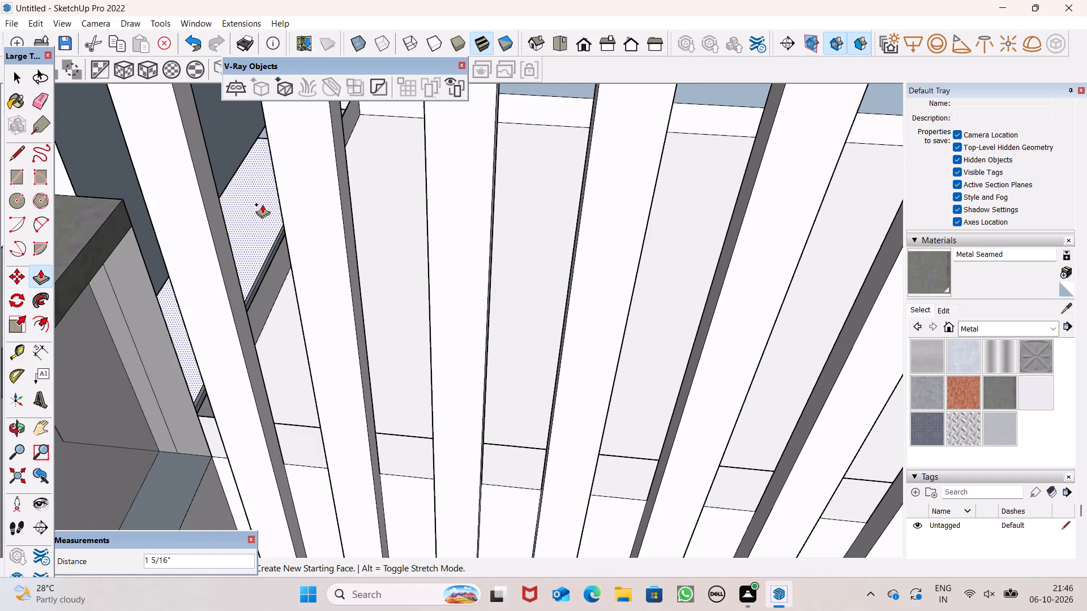
{"action": "left_click_drag", "start_coordinate": [262, 204], "coordinate": [262, 201]}
{"action": "key", "text": "2"}
{"action": "key", "text": "shift+quotedbl"}
{"action": "key", "text": "Return"}
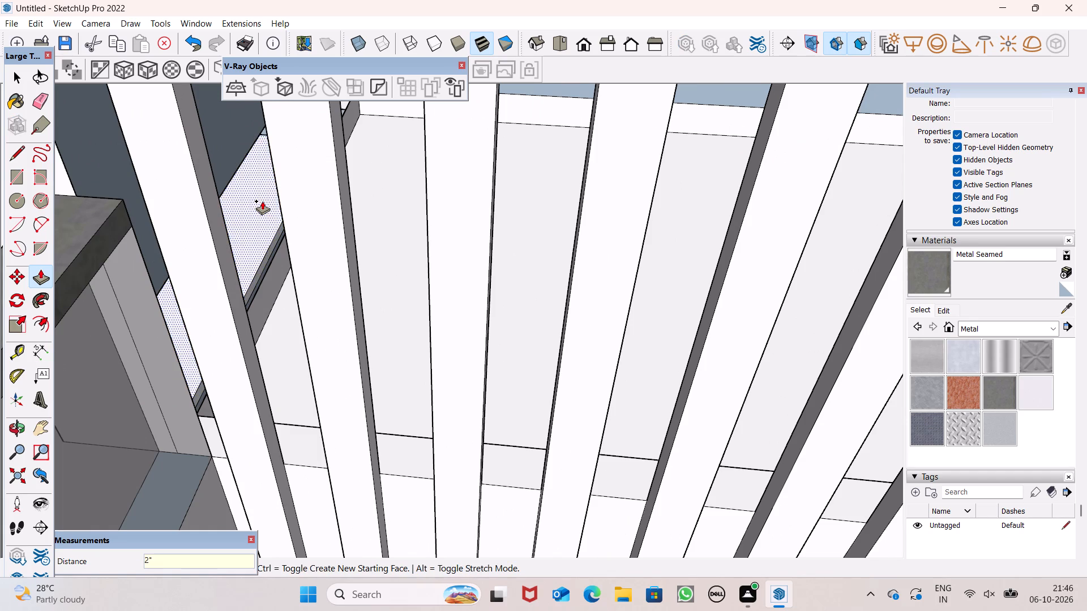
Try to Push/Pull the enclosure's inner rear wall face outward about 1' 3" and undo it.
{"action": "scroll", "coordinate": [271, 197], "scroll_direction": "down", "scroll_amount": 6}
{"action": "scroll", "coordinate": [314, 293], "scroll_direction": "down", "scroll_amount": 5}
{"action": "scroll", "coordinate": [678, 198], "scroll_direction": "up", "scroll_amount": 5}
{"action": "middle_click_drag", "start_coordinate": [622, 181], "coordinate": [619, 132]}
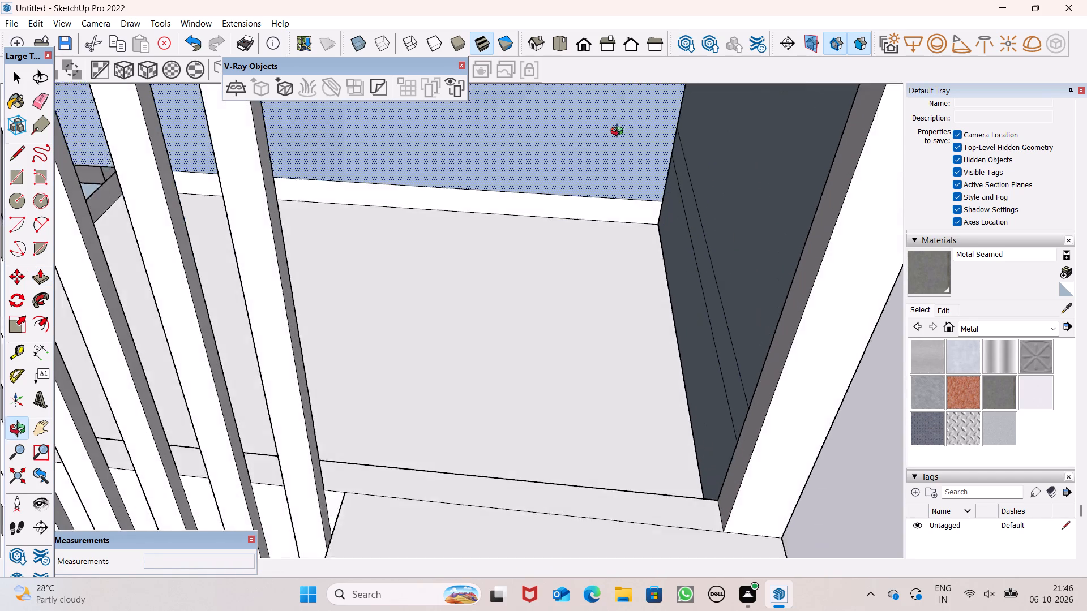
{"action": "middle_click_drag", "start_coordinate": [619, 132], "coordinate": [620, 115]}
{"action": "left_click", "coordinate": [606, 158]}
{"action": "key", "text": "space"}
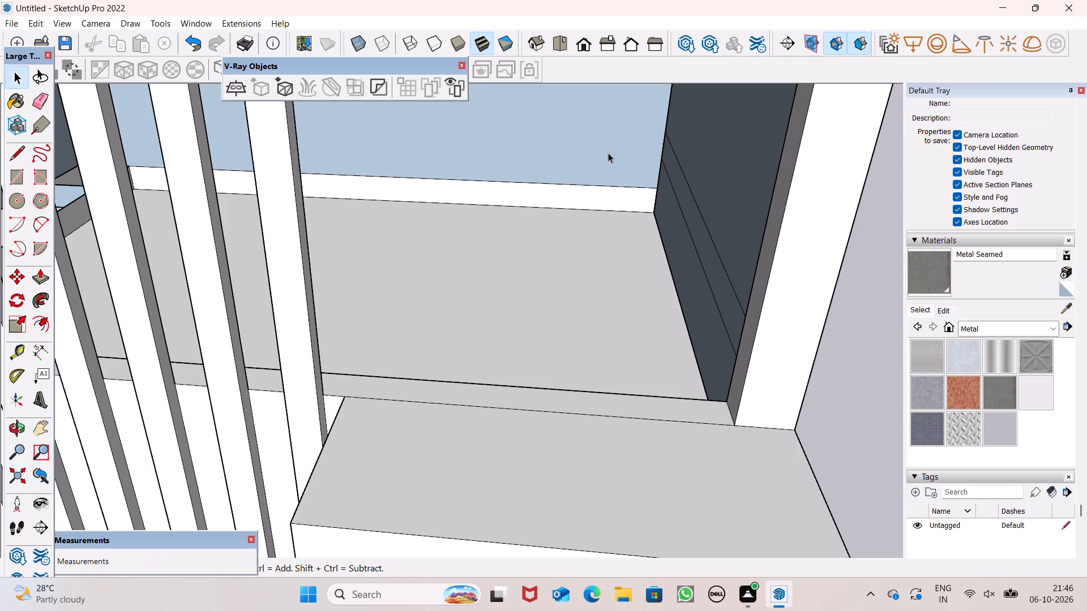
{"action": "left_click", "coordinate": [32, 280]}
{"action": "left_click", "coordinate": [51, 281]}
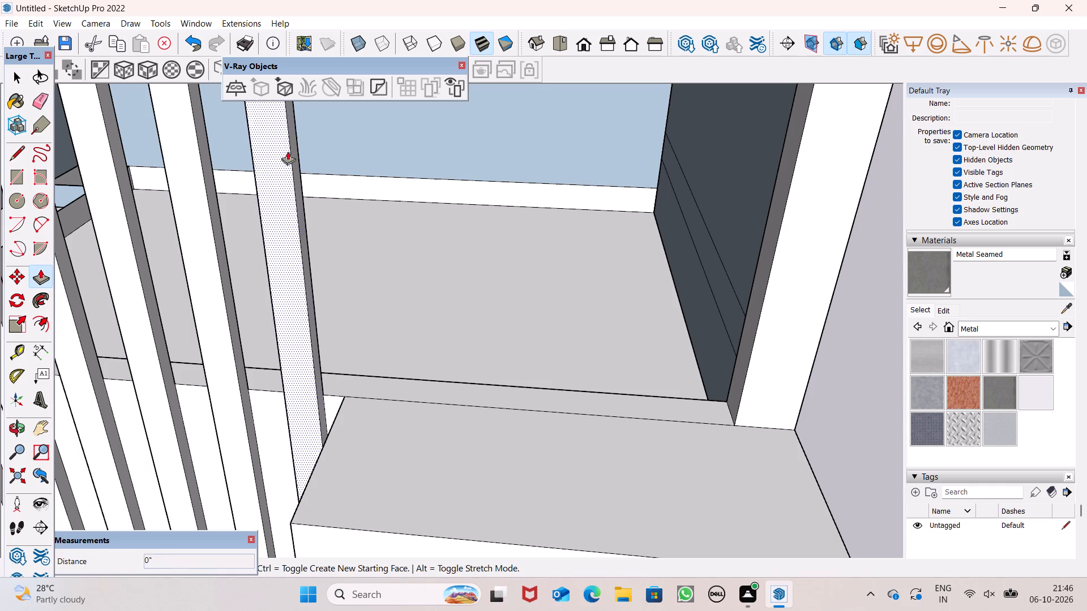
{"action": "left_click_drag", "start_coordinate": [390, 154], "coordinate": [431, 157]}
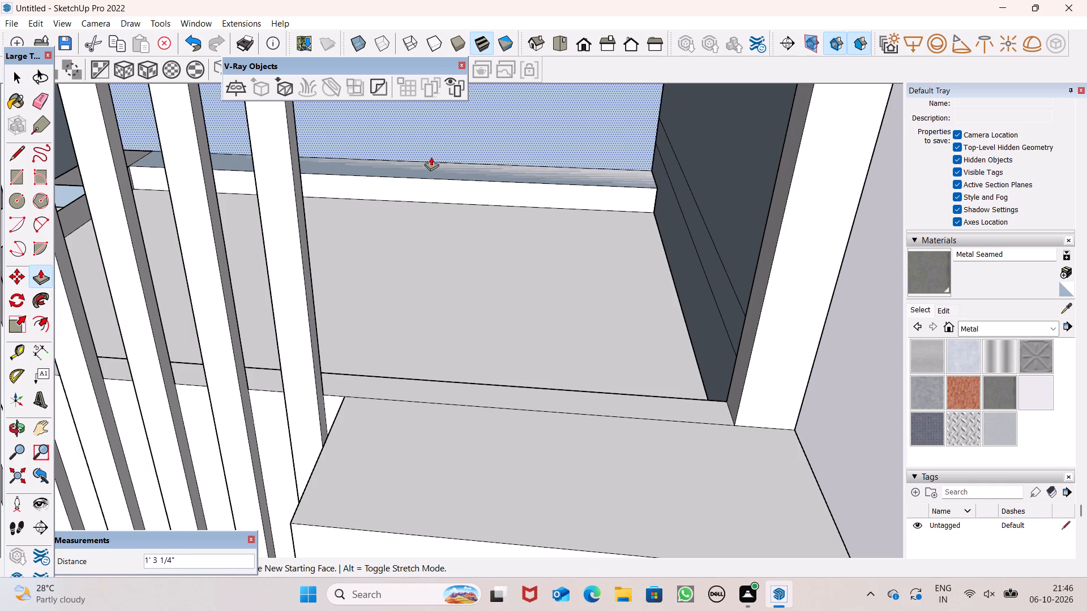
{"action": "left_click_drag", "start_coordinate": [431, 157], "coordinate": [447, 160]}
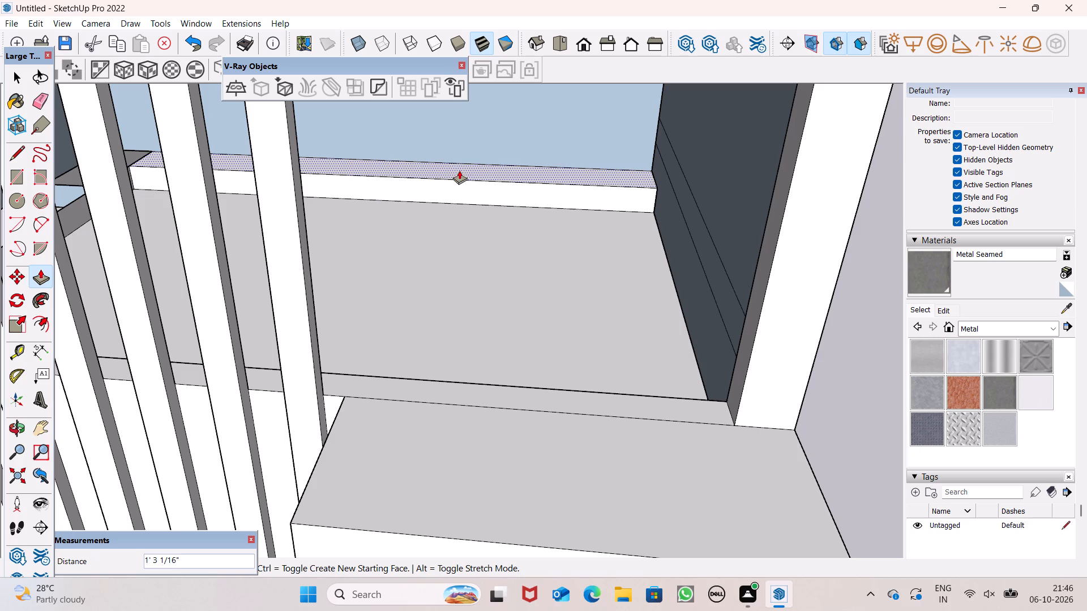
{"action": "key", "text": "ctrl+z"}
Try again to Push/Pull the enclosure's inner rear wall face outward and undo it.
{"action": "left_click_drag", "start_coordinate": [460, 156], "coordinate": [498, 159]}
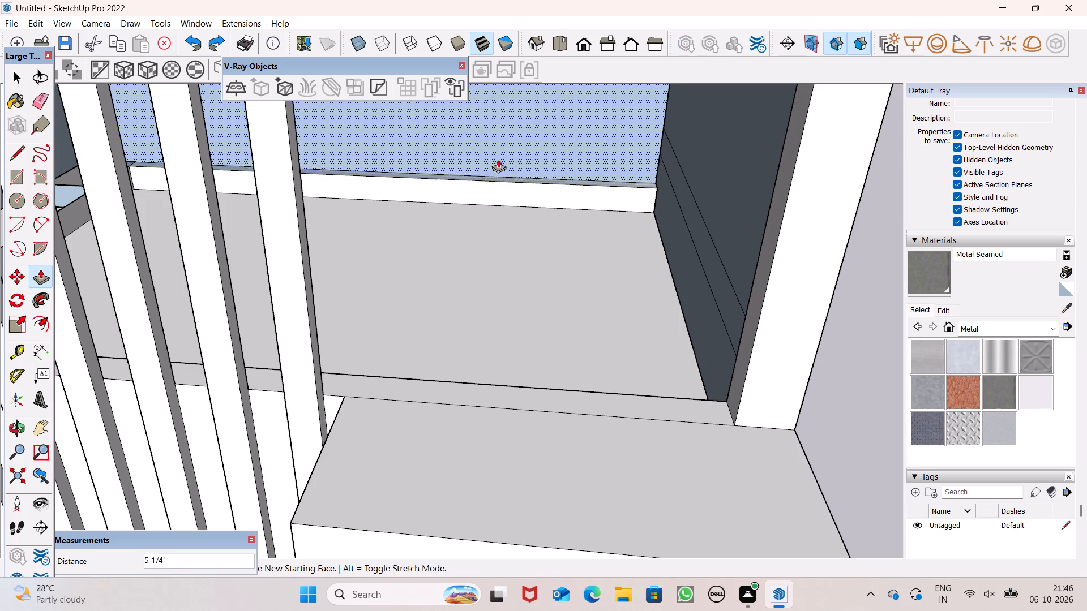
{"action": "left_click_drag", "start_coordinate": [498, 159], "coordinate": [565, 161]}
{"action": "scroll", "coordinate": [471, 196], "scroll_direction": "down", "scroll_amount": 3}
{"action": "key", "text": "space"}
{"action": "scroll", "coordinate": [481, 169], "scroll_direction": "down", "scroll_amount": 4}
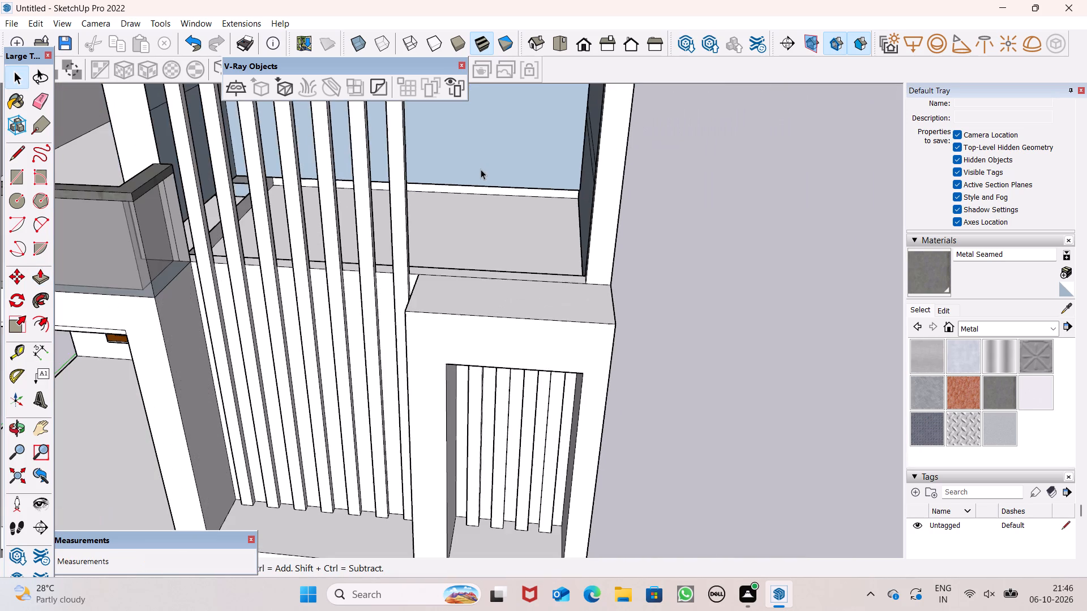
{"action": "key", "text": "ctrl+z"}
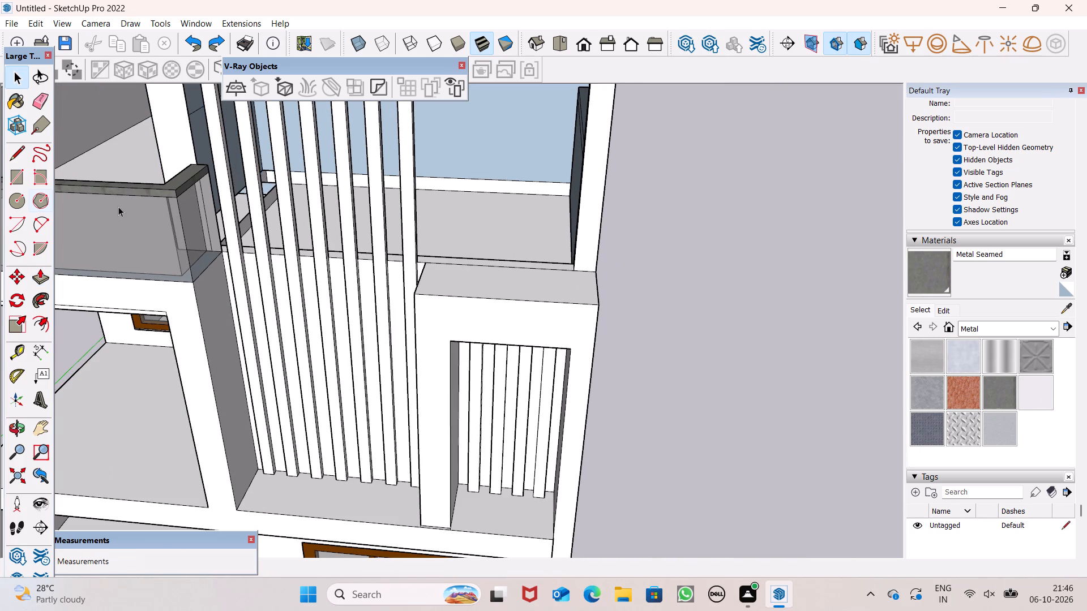
Paint the enclosure's inner rear wall face with Translucent Glass Gray from the Glass and Mirrors materials.
{"action": "scroll", "coordinate": [296, 246], "scroll_direction": "down", "scroll_amount": 6}
{"action": "middle_click_drag", "start_coordinate": [446, 236], "coordinate": [502, 182]}
{"action": "left_click", "coordinate": [1055, 326]}
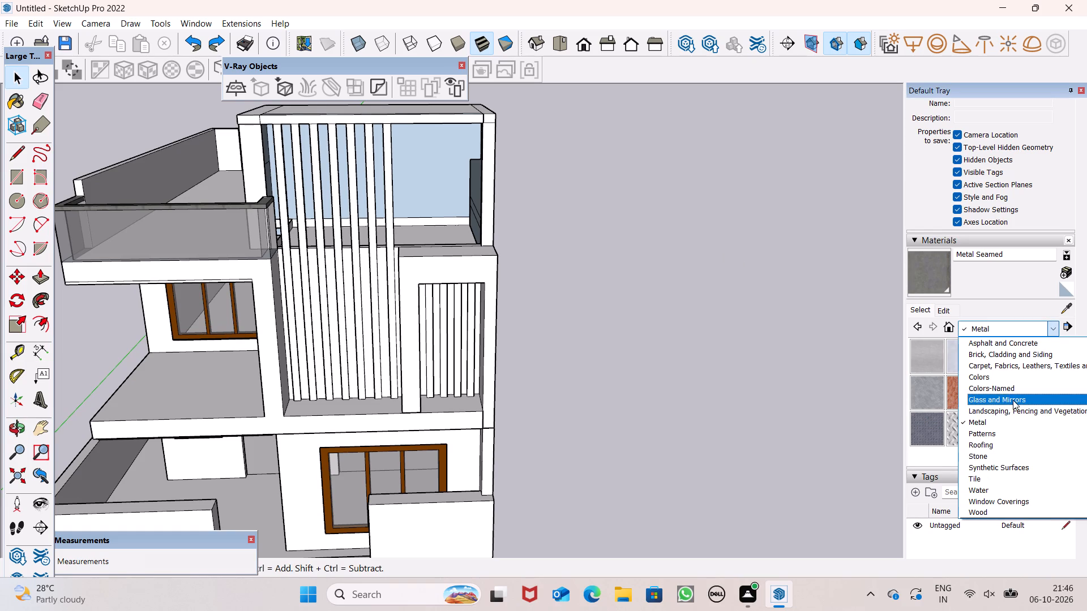
{"action": "left_click", "coordinate": [1013, 400]}
{"action": "left_click", "coordinate": [1032, 401]}
{"action": "left_click", "coordinate": [436, 170]}
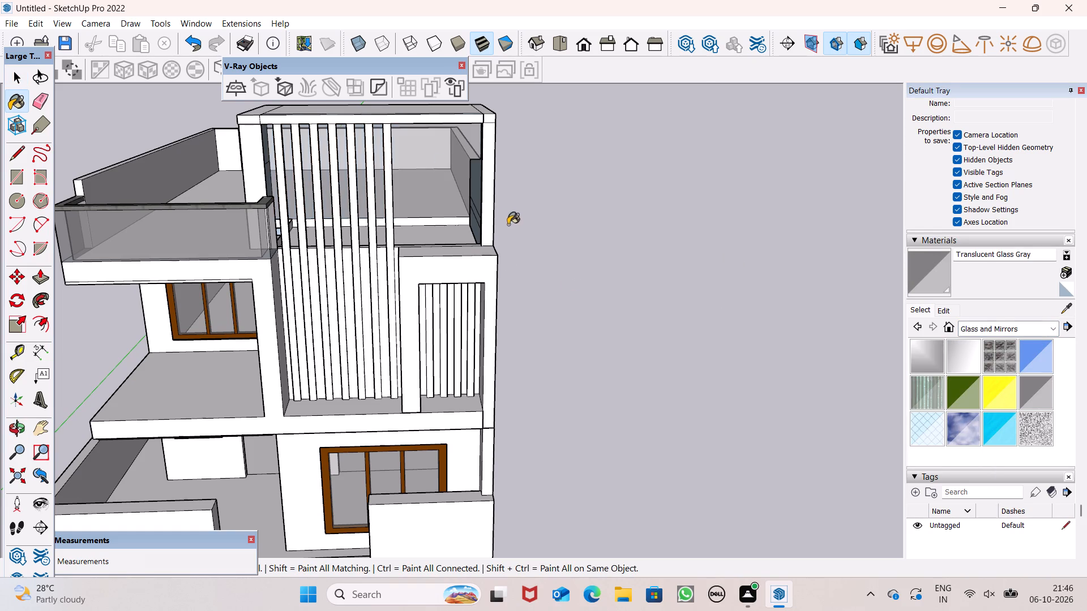
Erase the two dividing edges near the bottom of the enclosure's inner side wall opposite the balcony.
{"action": "scroll", "coordinate": [511, 226], "scroll_direction": "up", "scroll_amount": 1}
{"action": "middle_click_drag", "start_coordinate": [513, 226], "coordinate": [705, 216]}
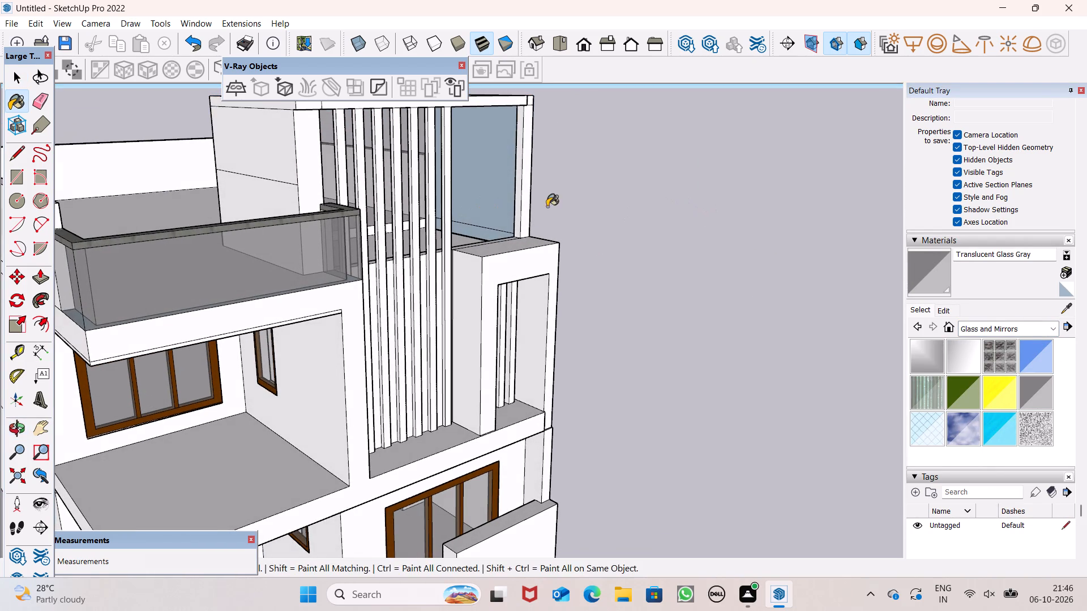
{"action": "key", "text": "space"}
{"action": "middle_click_drag", "start_coordinate": [547, 206], "coordinate": [467, 302]}
{"action": "scroll", "coordinate": [481, 222], "scroll_direction": "up", "scroll_amount": 1}
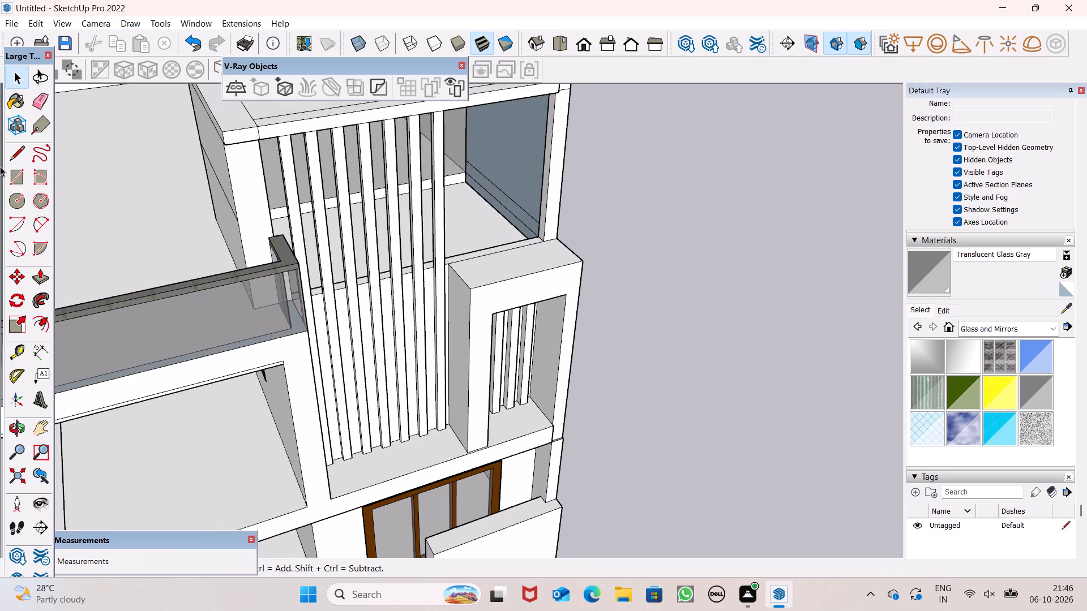
{"action": "left_click", "coordinate": [43, 101]}
{"action": "scroll", "coordinate": [374, 143], "scroll_direction": "up", "scroll_amount": 5}
{"action": "left_click_drag", "start_coordinate": [568, 194], "coordinate": [556, 241]}
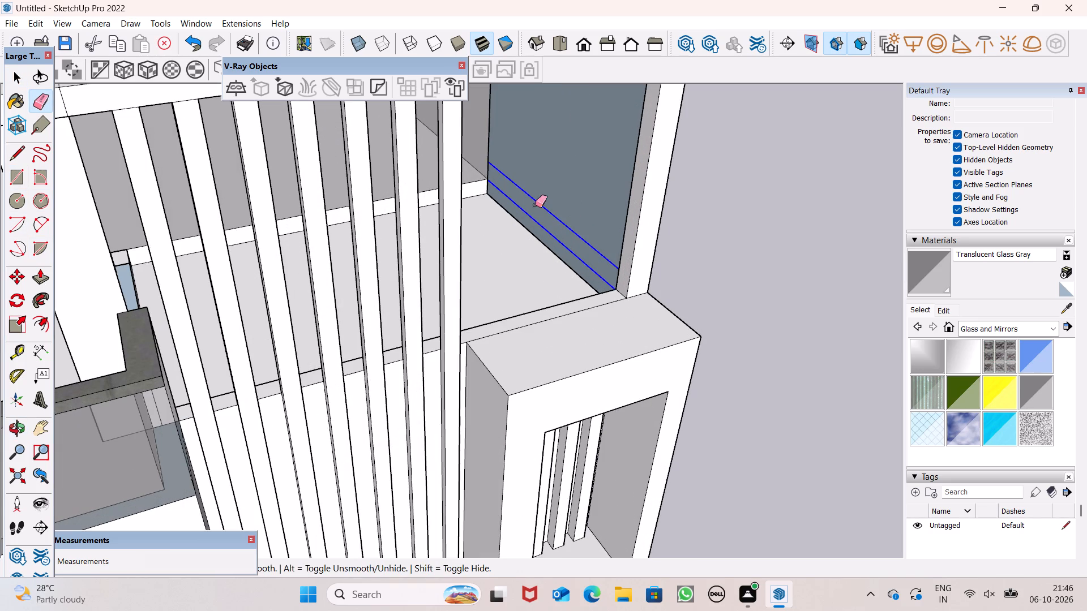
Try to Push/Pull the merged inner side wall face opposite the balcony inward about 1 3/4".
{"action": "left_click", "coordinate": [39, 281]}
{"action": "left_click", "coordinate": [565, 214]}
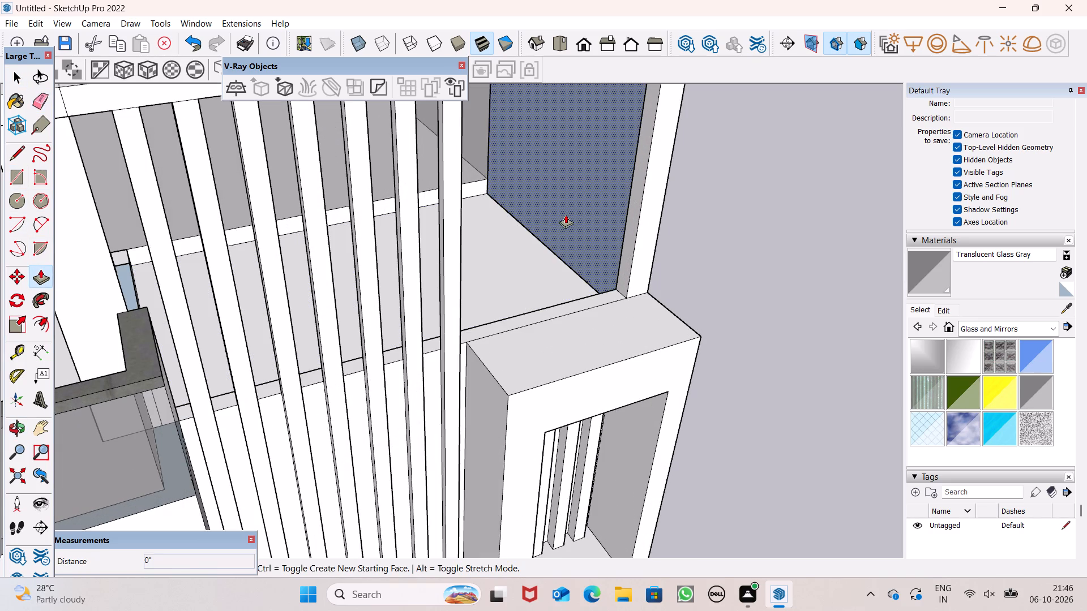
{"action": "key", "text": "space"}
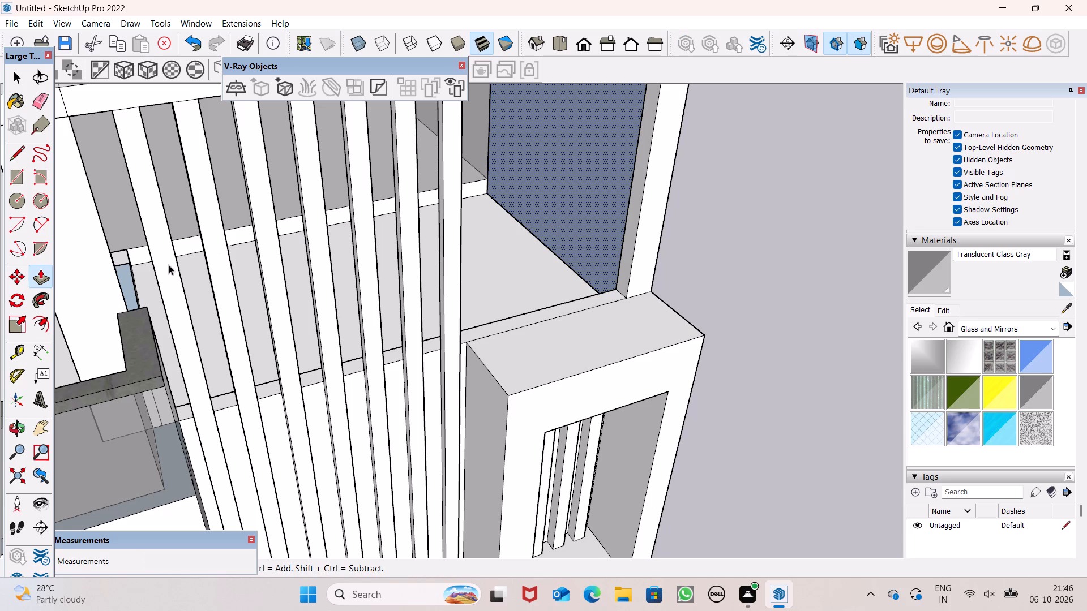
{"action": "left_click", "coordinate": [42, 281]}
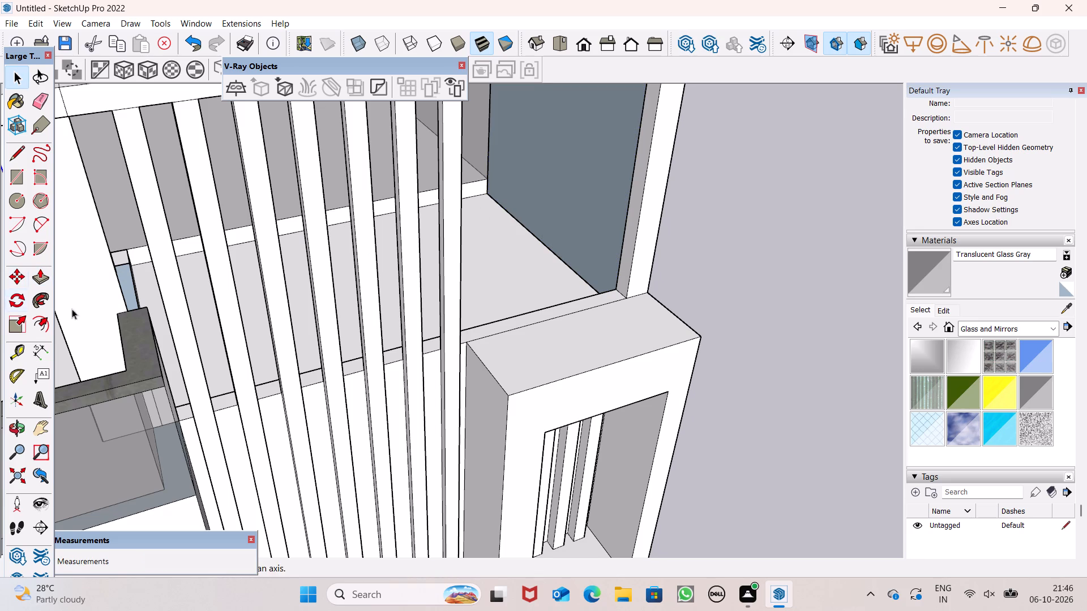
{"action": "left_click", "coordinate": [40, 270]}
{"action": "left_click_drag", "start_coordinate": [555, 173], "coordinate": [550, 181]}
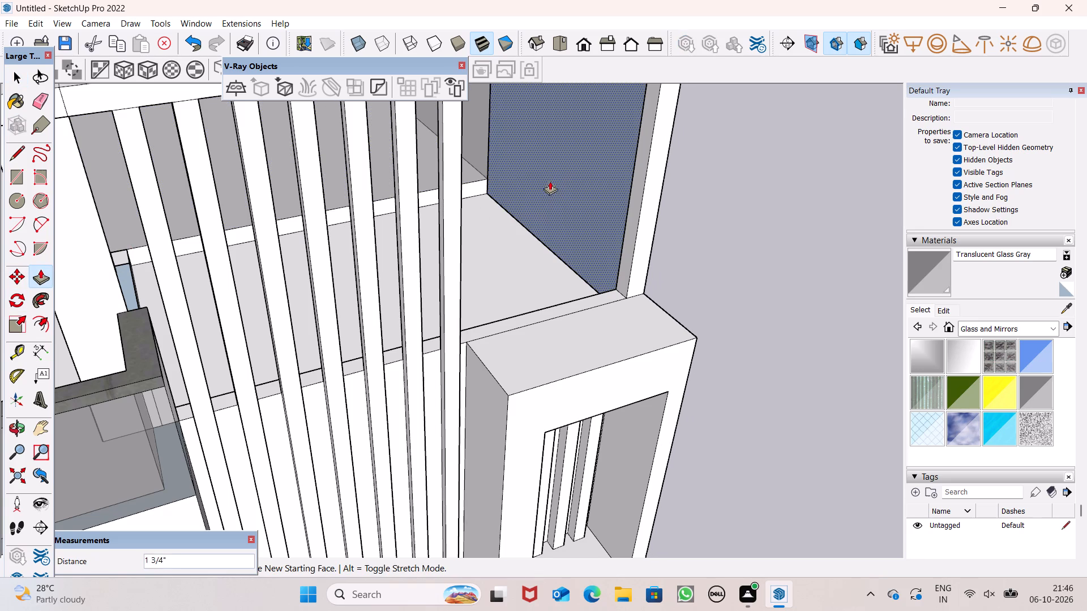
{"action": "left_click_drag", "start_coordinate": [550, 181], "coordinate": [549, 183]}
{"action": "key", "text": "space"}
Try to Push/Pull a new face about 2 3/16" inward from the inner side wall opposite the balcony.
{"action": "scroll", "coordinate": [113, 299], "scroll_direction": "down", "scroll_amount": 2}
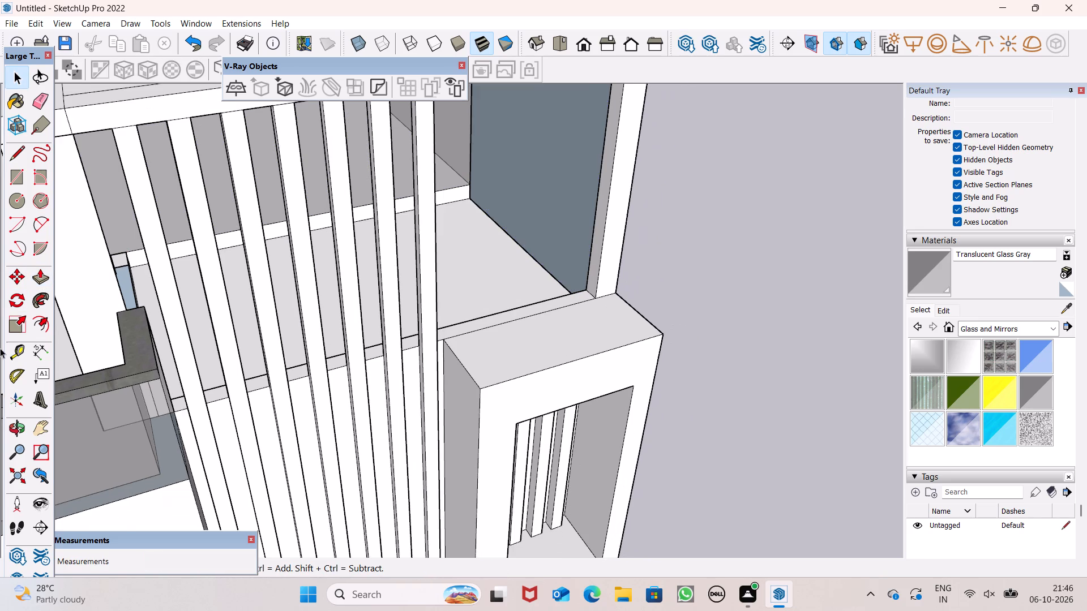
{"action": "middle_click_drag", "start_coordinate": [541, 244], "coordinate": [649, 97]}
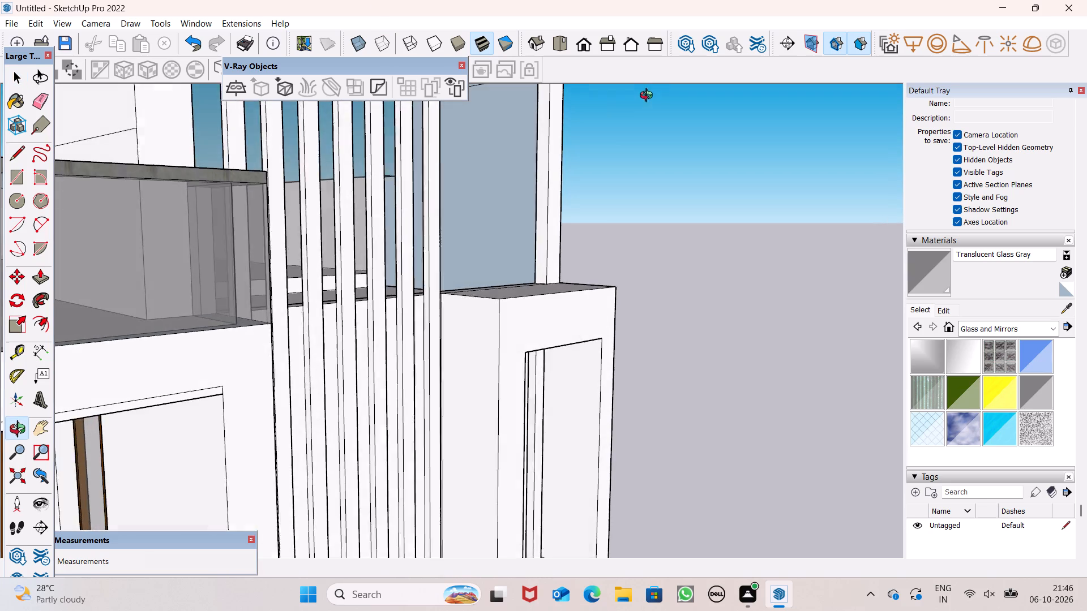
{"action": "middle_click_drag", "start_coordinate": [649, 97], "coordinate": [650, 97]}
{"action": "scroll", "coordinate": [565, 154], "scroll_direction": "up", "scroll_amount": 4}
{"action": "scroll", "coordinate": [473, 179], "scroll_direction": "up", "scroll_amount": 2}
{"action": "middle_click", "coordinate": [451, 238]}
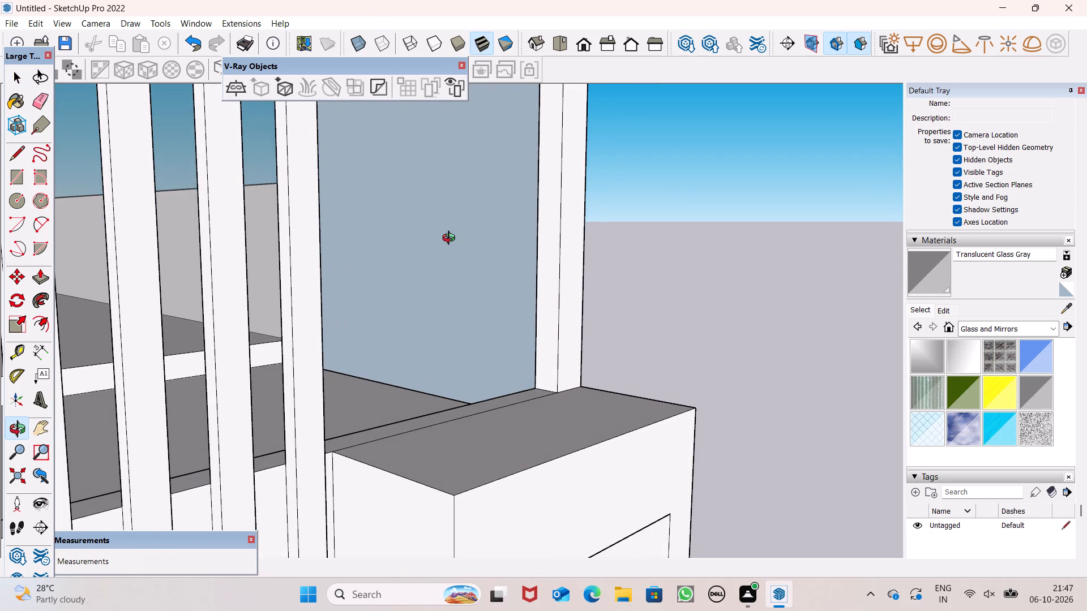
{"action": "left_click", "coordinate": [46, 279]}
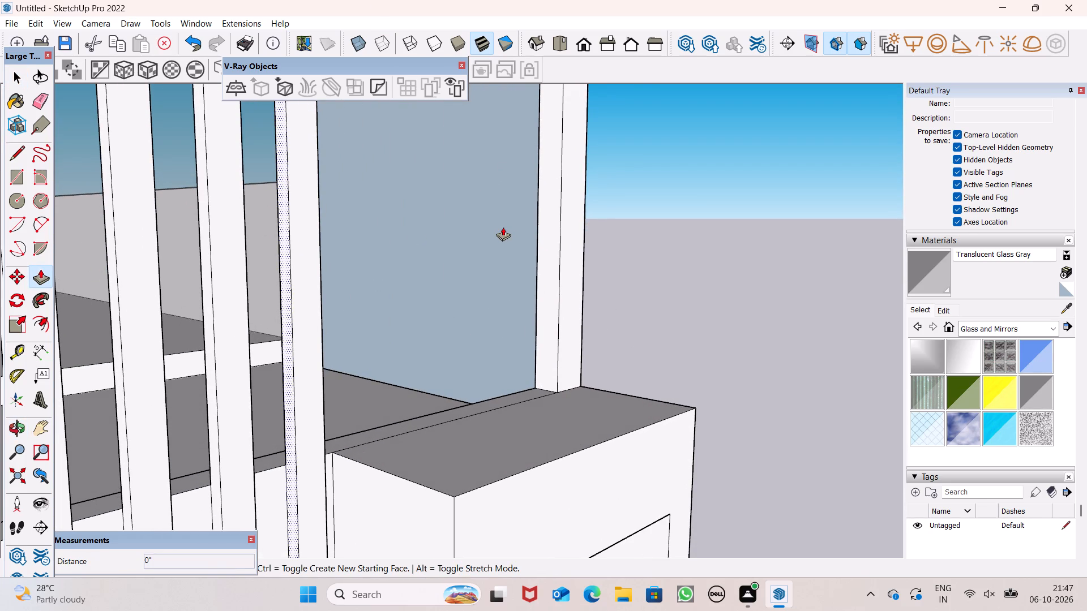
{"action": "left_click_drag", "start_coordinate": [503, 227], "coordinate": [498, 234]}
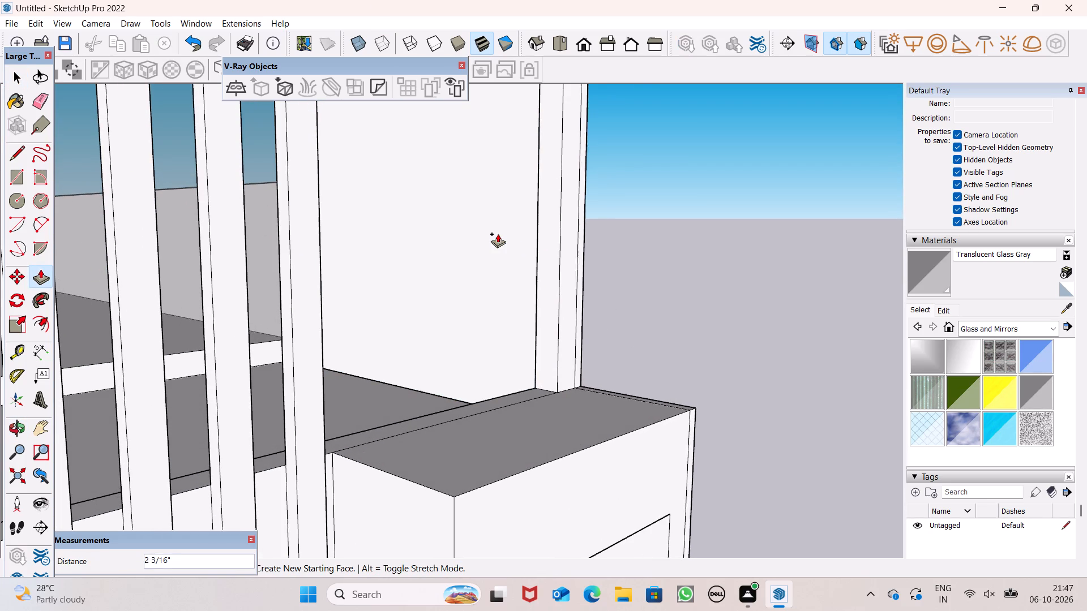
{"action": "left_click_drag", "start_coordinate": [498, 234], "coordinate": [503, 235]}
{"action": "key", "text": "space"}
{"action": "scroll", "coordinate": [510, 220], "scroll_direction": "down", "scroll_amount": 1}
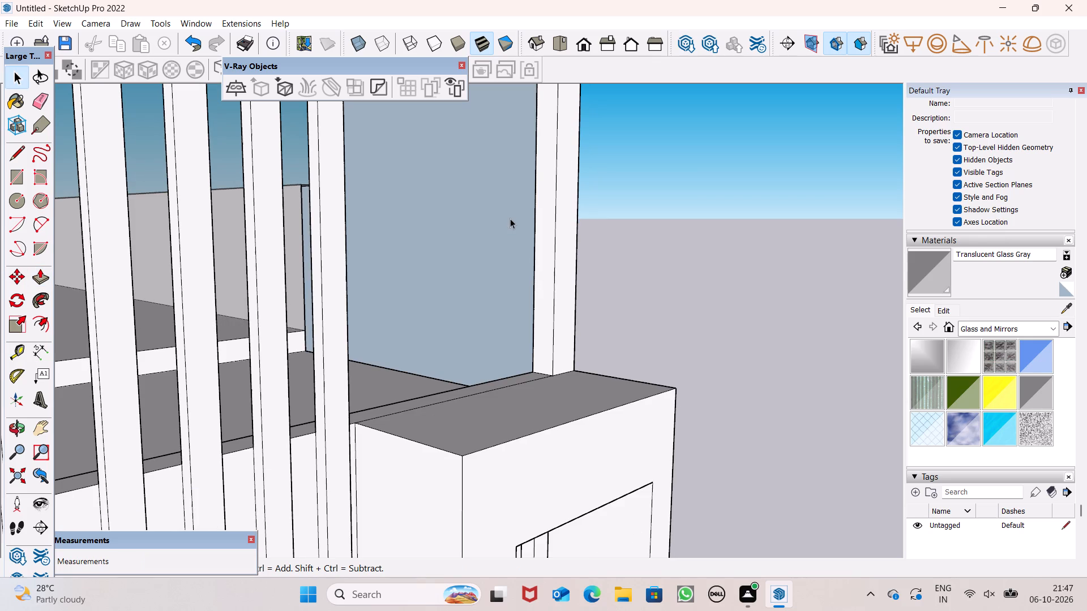
Push/Pull a new face about 3 1/4" outward from the enclosure's side wall opposite the balcony.
{"action": "left_click_drag", "start_coordinate": [37, 283], "coordinate": [41, 274]}
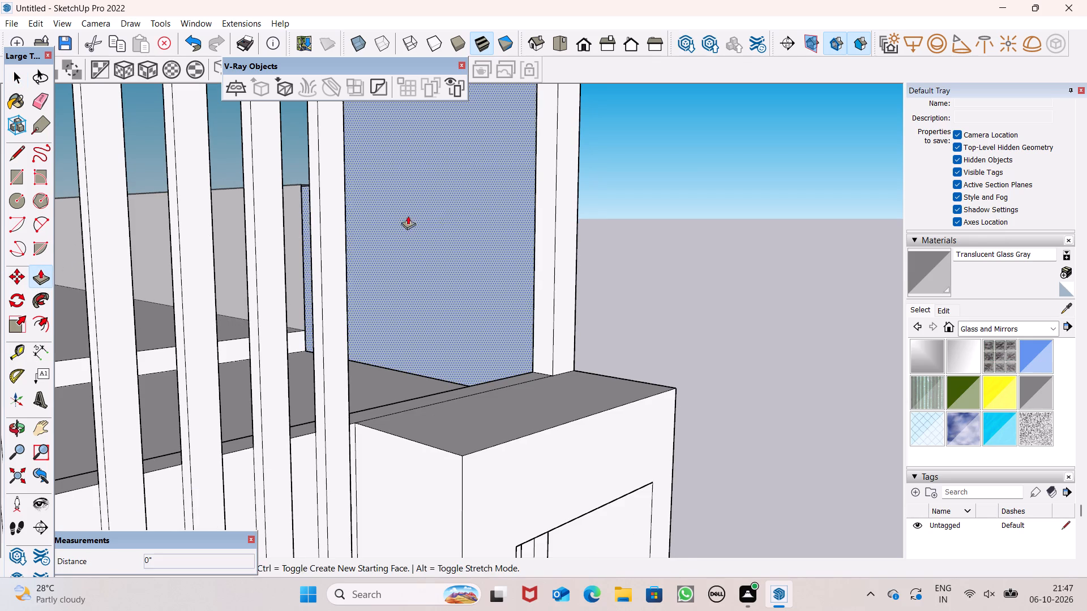
{"action": "left_click_drag", "start_coordinate": [440, 213], "coordinate": [456, 219]}
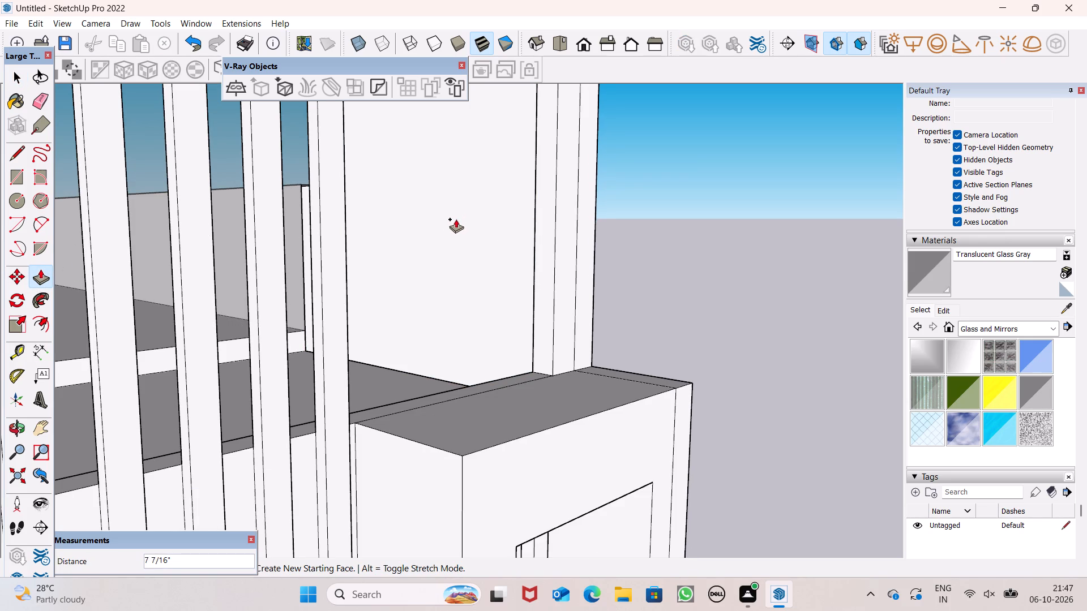
{"action": "left_click_drag", "start_coordinate": [456, 219], "coordinate": [448, 226]}
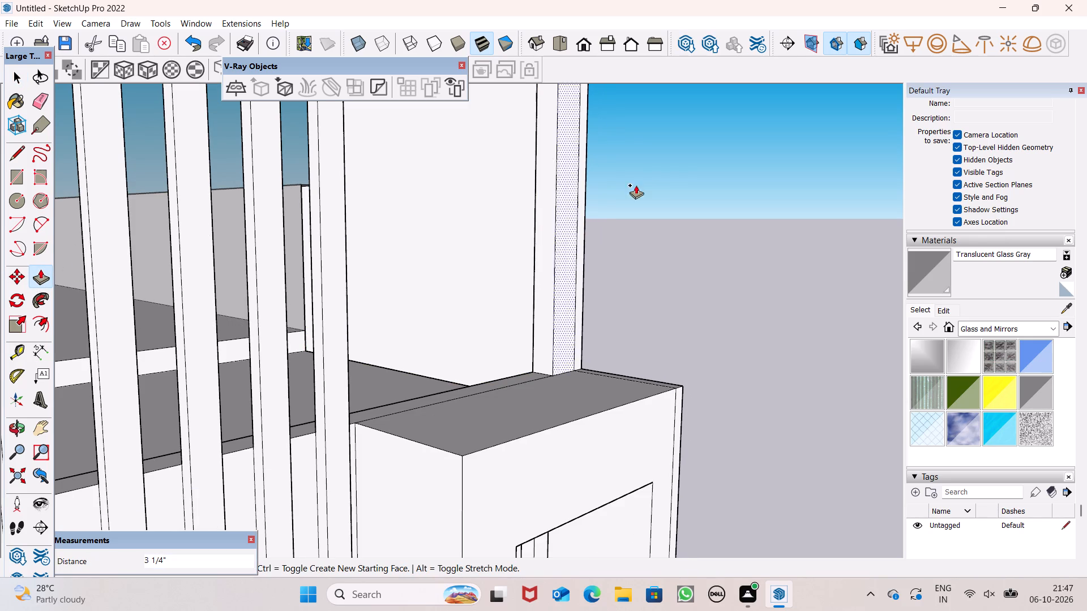
{"action": "key", "text": "space"}
Push/Pull the roof slab's side edge flush with the thickened side wall, and extend its front corner forward about 1' 1/4".
{"action": "scroll", "coordinate": [668, 197], "scroll_direction": "down", "scroll_amount": 4}
{"action": "middle_click_drag", "start_coordinate": [664, 239], "coordinate": [460, 303]}
{"action": "scroll", "coordinate": [538, 282], "scroll_direction": "up", "scroll_amount": 1}
{"action": "scroll", "coordinate": [538, 282], "scroll_direction": "down", "scroll_amount": 4}
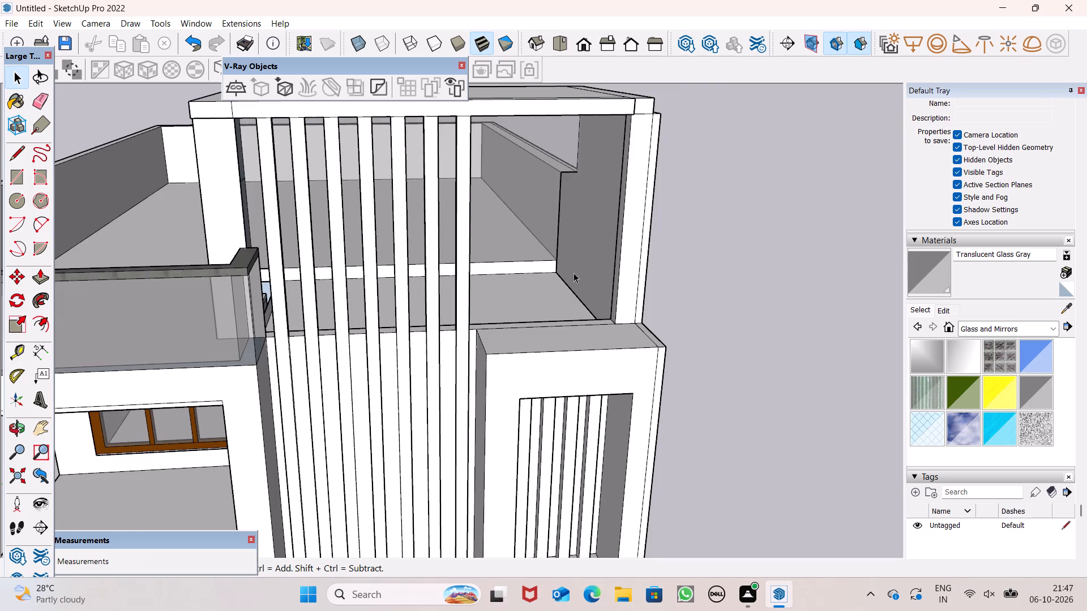
{"action": "scroll", "coordinate": [574, 273], "scroll_direction": "down", "scroll_amount": 3}
{"action": "middle_click_drag", "start_coordinate": [679, 299], "coordinate": [571, 309]}
{"action": "scroll", "coordinate": [580, 235], "scroll_direction": "up", "scroll_amount": 2}
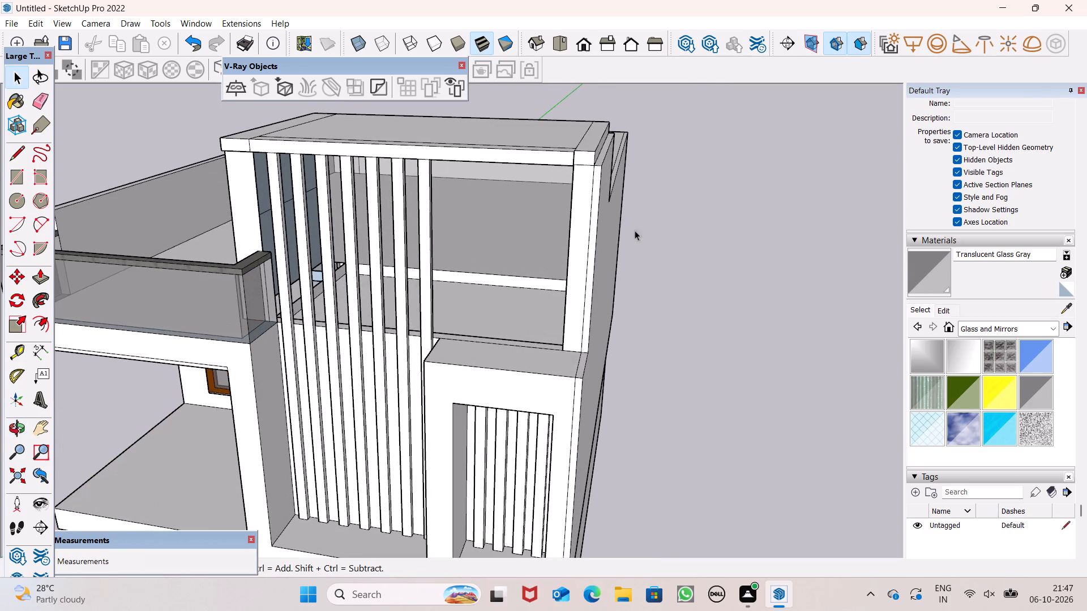
{"action": "middle_click_drag", "start_coordinate": [605, 304], "coordinate": [453, 369]}
{"action": "left_click", "coordinate": [40, 279]}
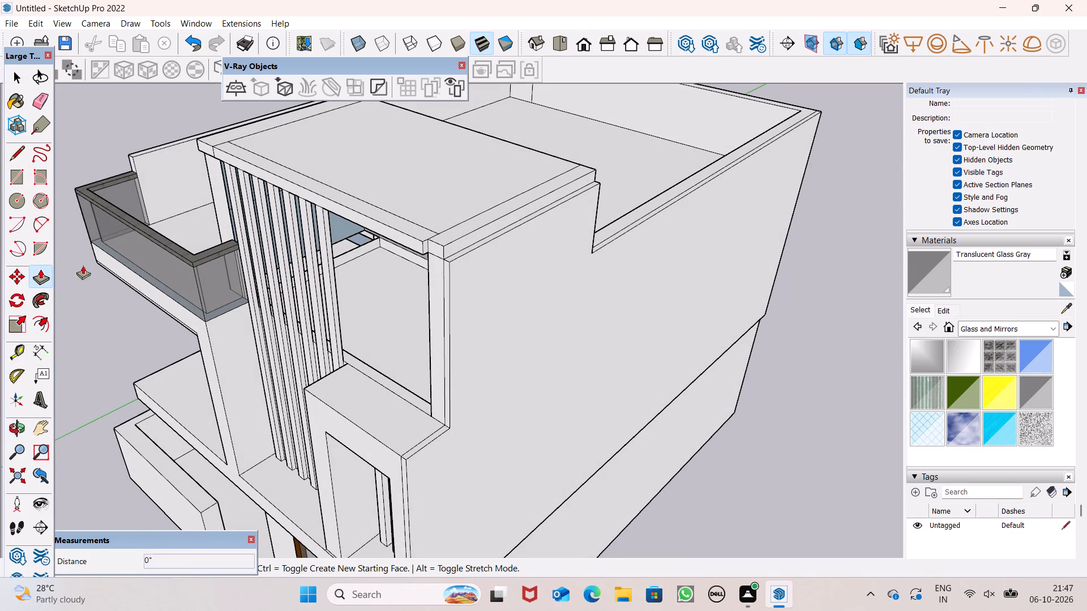
{"action": "scroll", "coordinate": [675, 207], "scroll_direction": "up", "scroll_amount": 2}
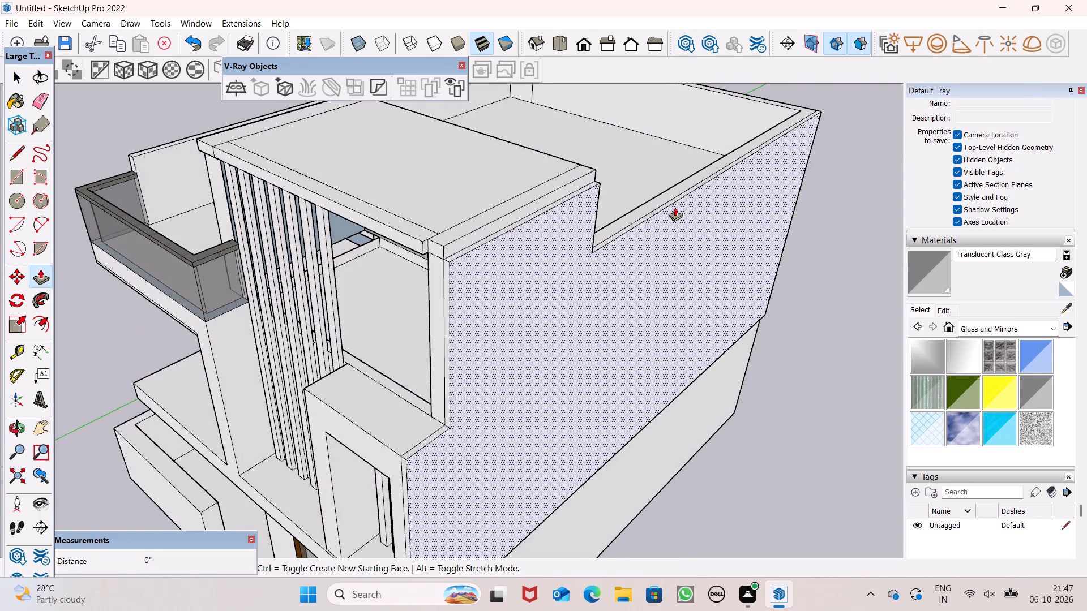
{"action": "scroll", "coordinate": [675, 207], "scroll_direction": "up", "scroll_amount": 2}
{"action": "scroll", "coordinate": [675, 207], "scroll_direction": "down", "scroll_amount": 1}
{"action": "scroll", "coordinate": [675, 207], "scroll_direction": "up", "scroll_amount": 2}
{"action": "left_click_drag", "start_coordinate": [416, 187], "coordinate": [426, 194]}
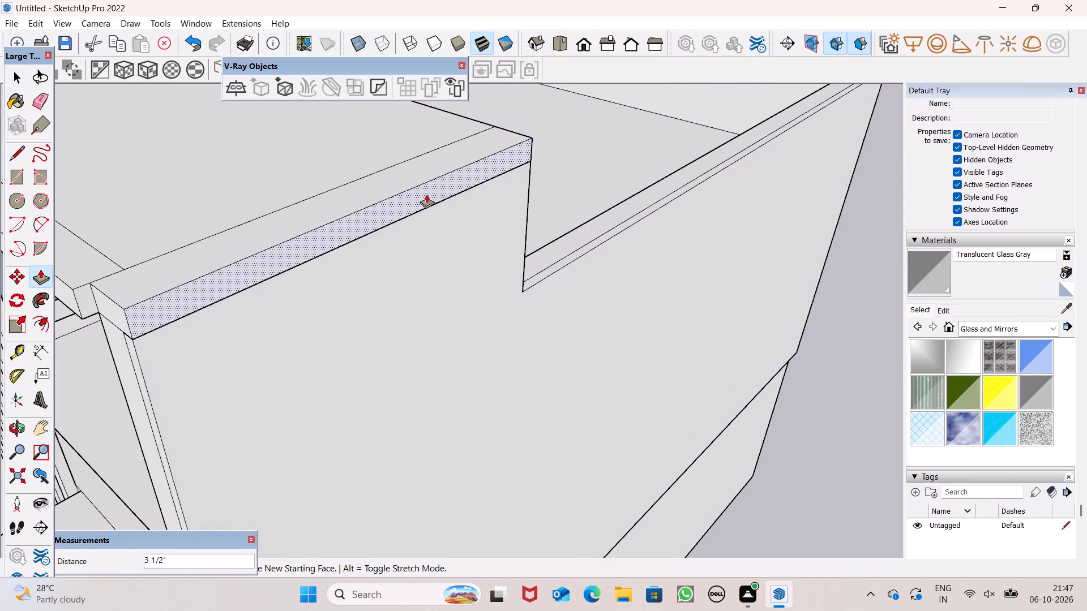
{"action": "left_click_drag", "start_coordinate": [426, 194], "coordinate": [445, 204]}
{"action": "left_click_drag", "start_coordinate": [331, 254], "coordinate": [289, 240]}
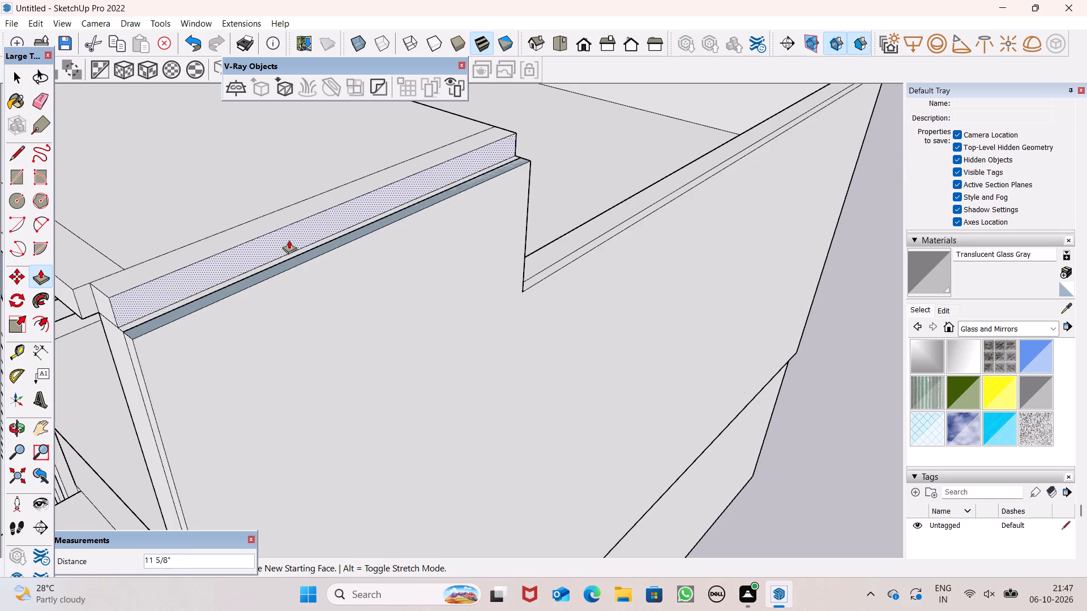
{"action": "left_click_drag", "start_coordinate": [289, 240], "coordinate": [290, 256]}
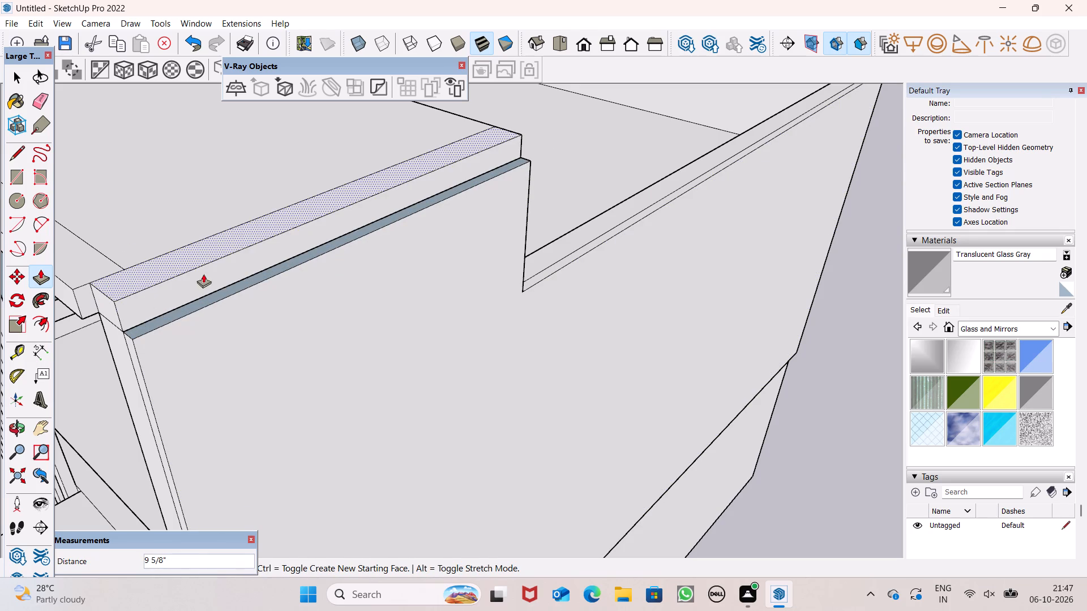
{"action": "left_click_drag", "start_coordinate": [211, 278], "coordinate": [234, 294]}
{"action": "left_click_drag", "start_coordinate": [91, 295], "coordinate": [179, 315]}
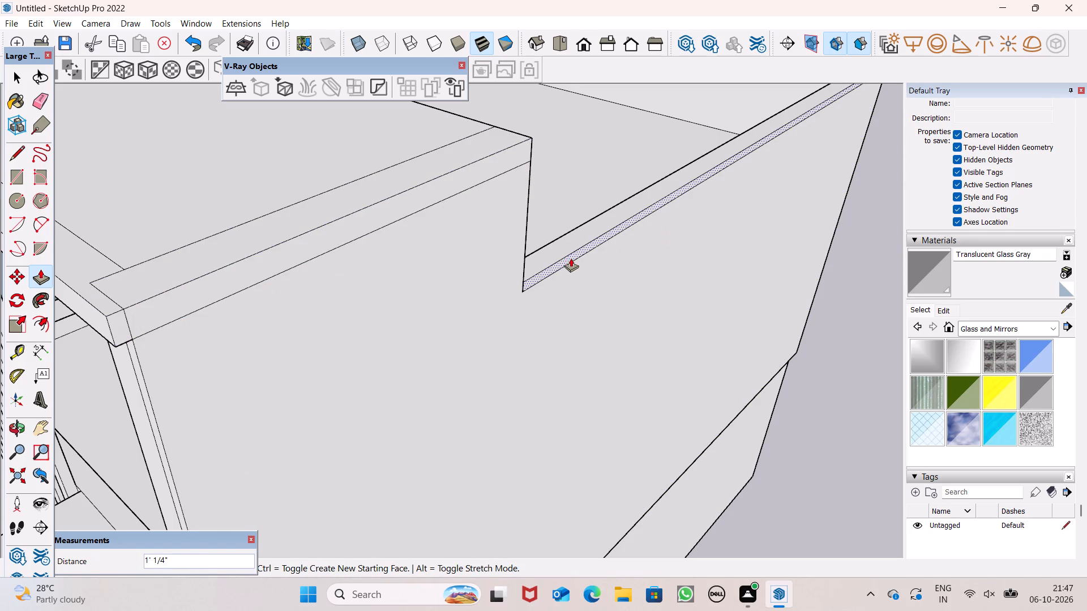
Erase the dividing edges on top of the roof slab along its extended side and front corner.
{"action": "scroll", "coordinate": [575, 217], "scroll_direction": "down", "scroll_amount": 6}
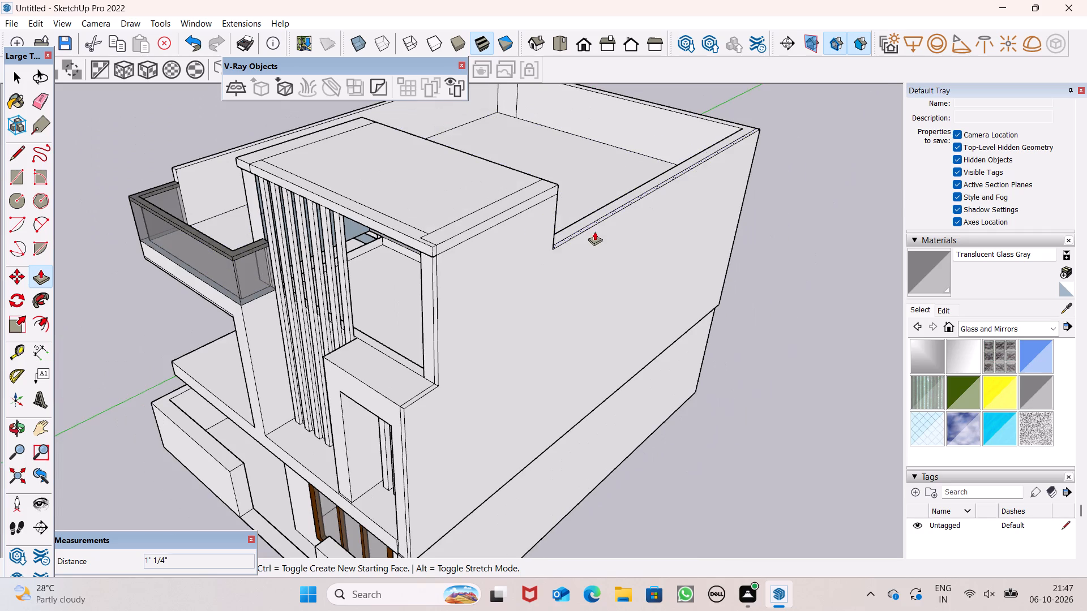
{"action": "scroll", "coordinate": [536, 250], "scroll_direction": "up", "scroll_amount": 5}
{"action": "middle_click_drag", "start_coordinate": [637, 263], "coordinate": [683, 421]}
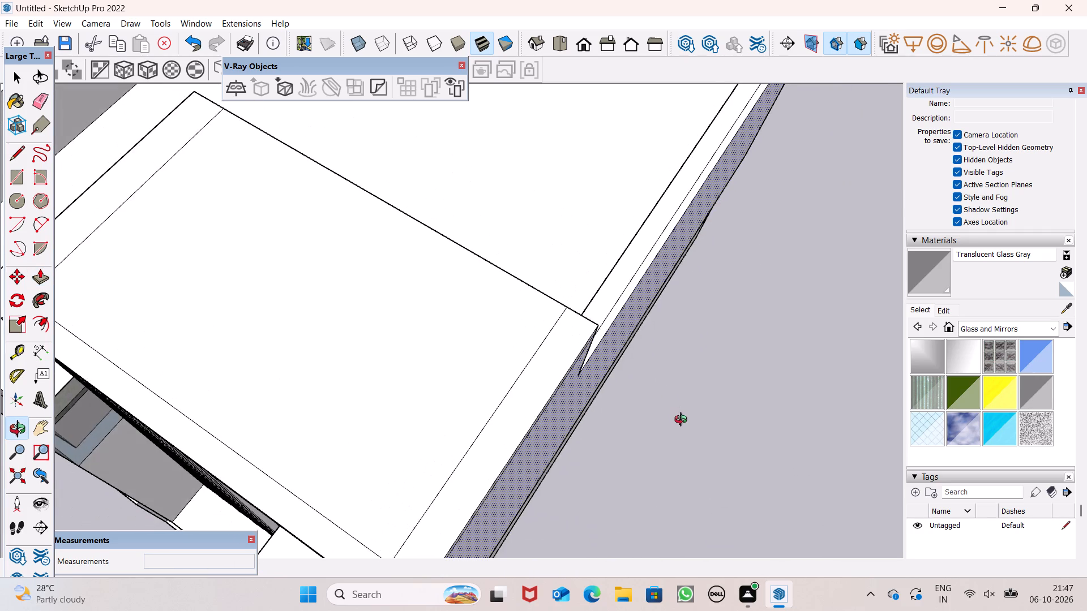
{"action": "middle_click_drag", "start_coordinate": [683, 421], "coordinate": [742, 181]}
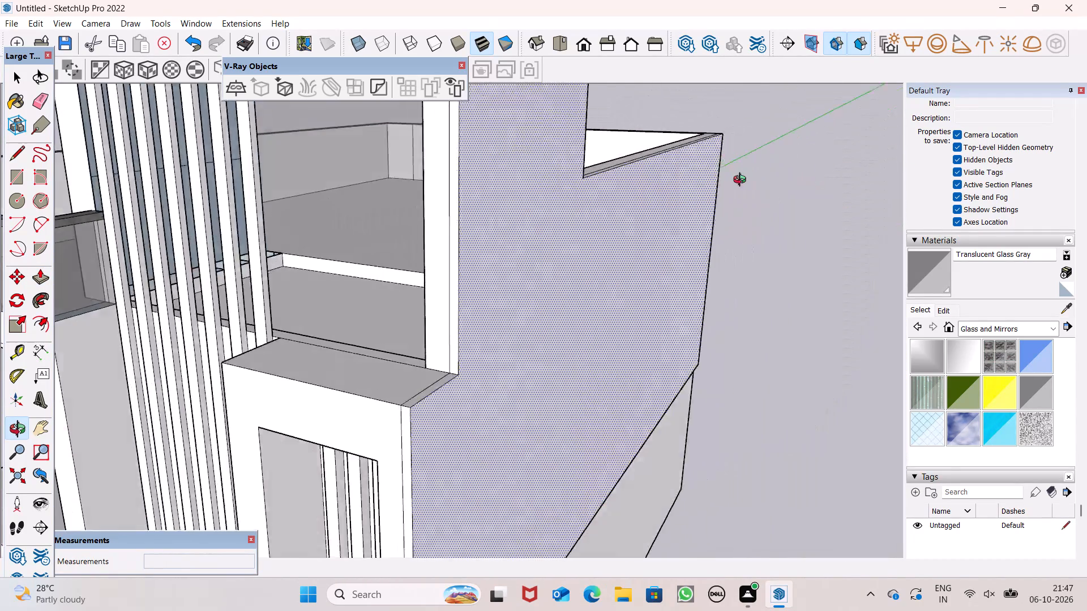
{"action": "middle_click_drag", "start_coordinate": [742, 181], "coordinate": [674, 225]}
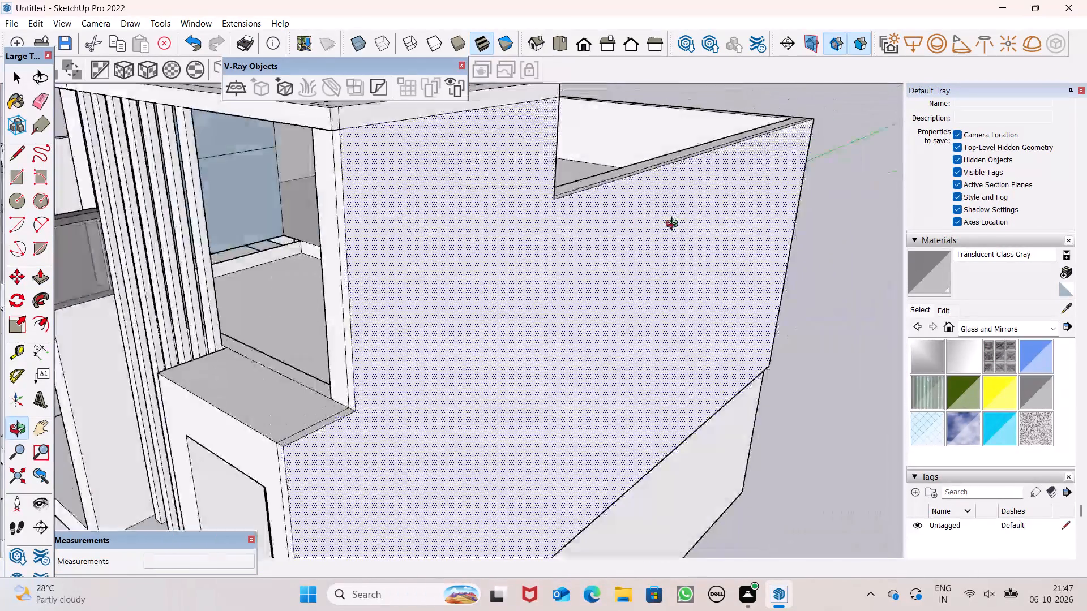
{"action": "middle_click_drag", "start_coordinate": [674, 225], "coordinate": [804, 200]}
{"action": "scroll", "coordinate": [563, 215], "scroll_direction": "down", "scroll_amount": 3}
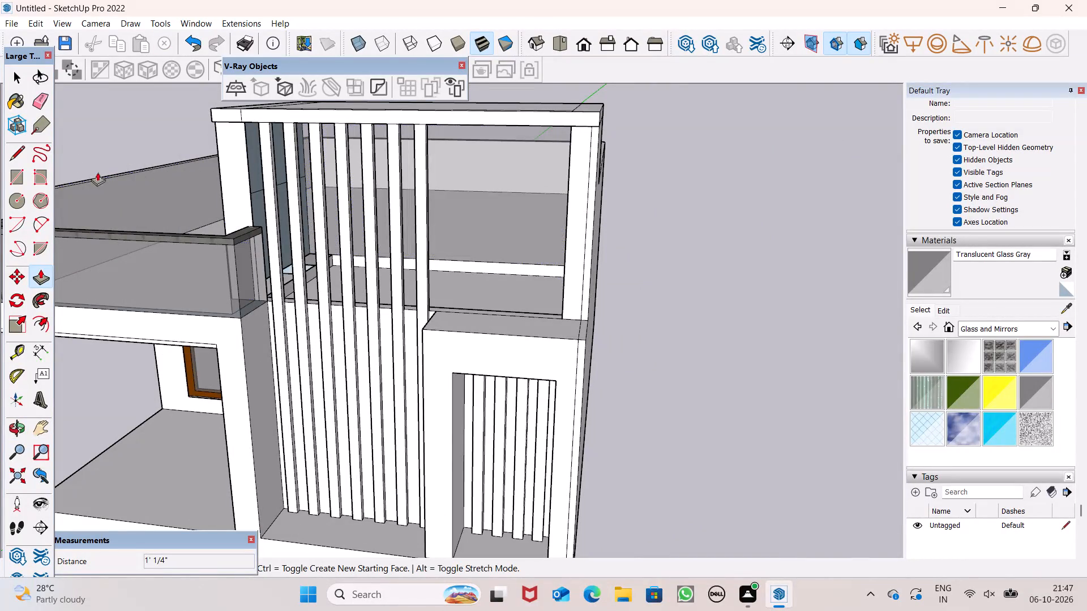
{"action": "left_click", "coordinate": [38, 100]}
{"action": "middle_click_drag", "start_coordinate": [537, 249], "coordinate": [607, 283]}
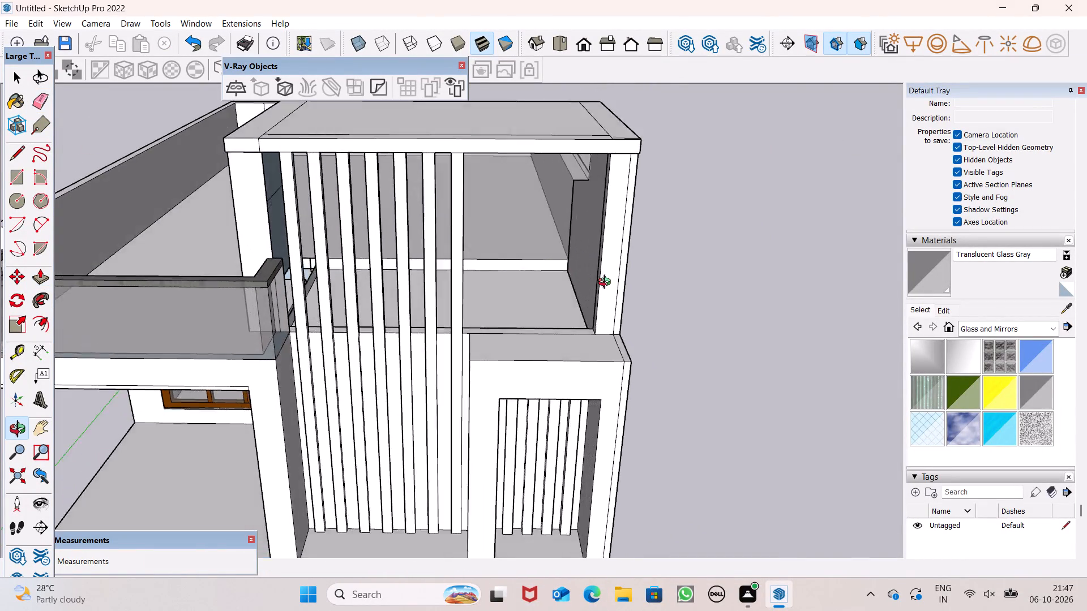
{"action": "middle_click_drag", "start_coordinate": [607, 283], "coordinate": [609, 279]}
{"action": "middle_click_drag", "start_coordinate": [652, 283], "coordinate": [244, 296]}
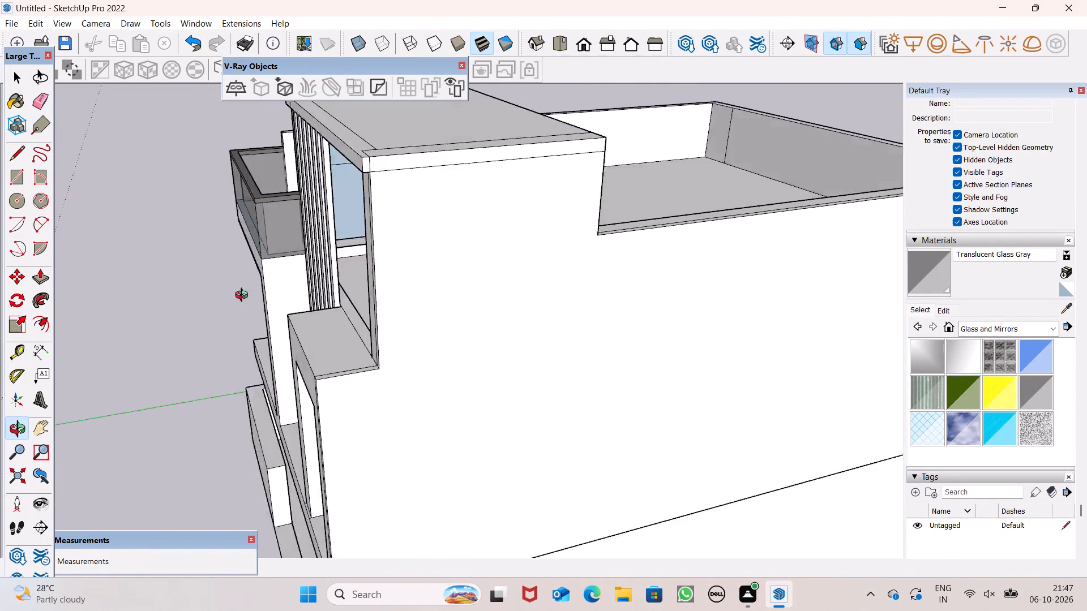
{"action": "middle_click_drag", "start_coordinate": [244, 296], "coordinate": [120, 299]}
{"action": "scroll", "coordinate": [209, 182], "scroll_direction": "up", "scroll_amount": 5}
{"action": "middle_click_drag", "start_coordinate": [520, 217], "coordinate": [569, 382]}
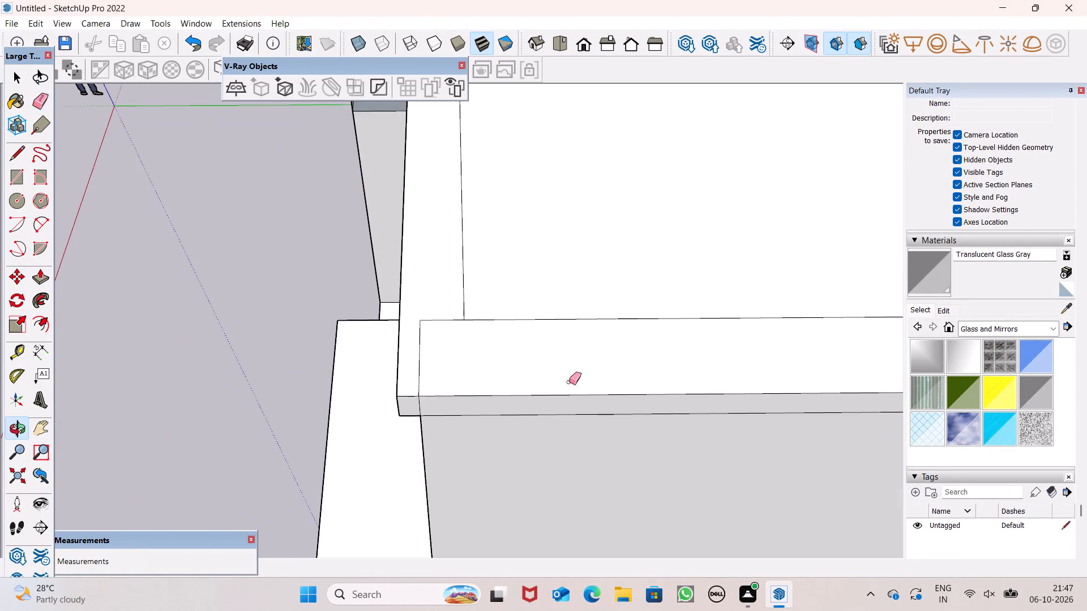
{"action": "left_click_drag", "start_coordinate": [440, 341], "coordinate": [420, 354]}
{"action": "left_click_drag", "start_coordinate": [459, 328], "coordinate": [453, 316]}
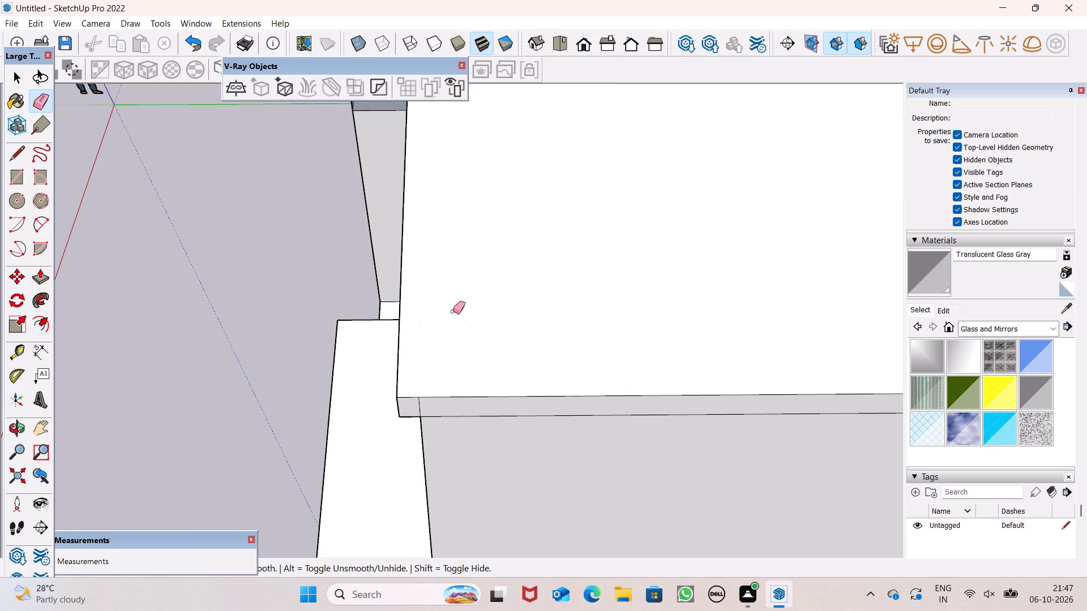
Erase the dividing edges on the roof slab's front fascia and across its top near the balcony end.
{"action": "scroll", "coordinate": [583, 308], "scroll_direction": "down", "scroll_amount": 16}
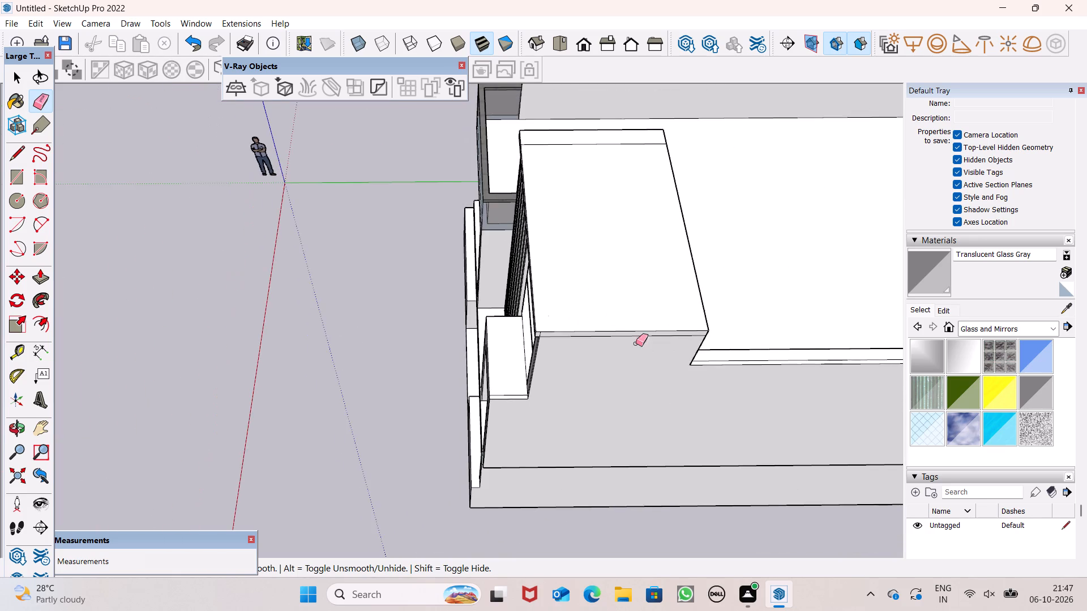
{"action": "middle_click_drag", "start_coordinate": [637, 350], "coordinate": [1015, 166]}
{"action": "scroll", "coordinate": [533, 197], "scroll_direction": "up", "scroll_amount": 1}
{"action": "scroll", "coordinate": [558, 198], "scroll_direction": "down", "scroll_amount": 7}
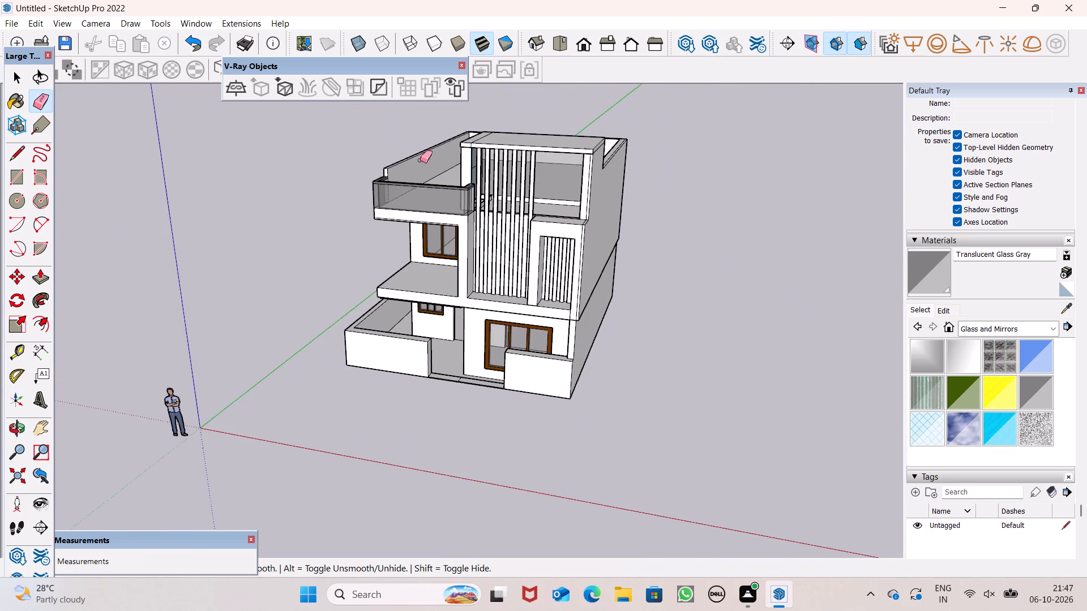
{"action": "scroll", "coordinate": [489, 171], "scroll_direction": "up", "scroll_amount": 15}
{"action": "left_click_drag", "start_coordinate": [483, 114], "coordinate": [492, 127]}
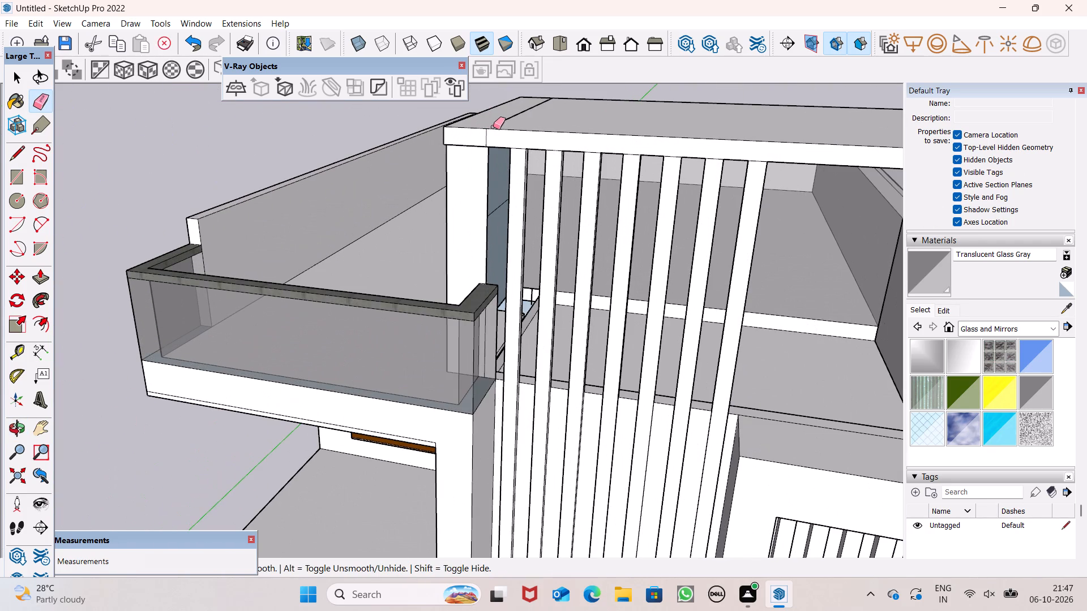
{"action": "left_click", "coordinate": [485, 138]}
{"action": "left_click_drag", "start_coordinate": [512, 106], "coordinate": [528, 119]}
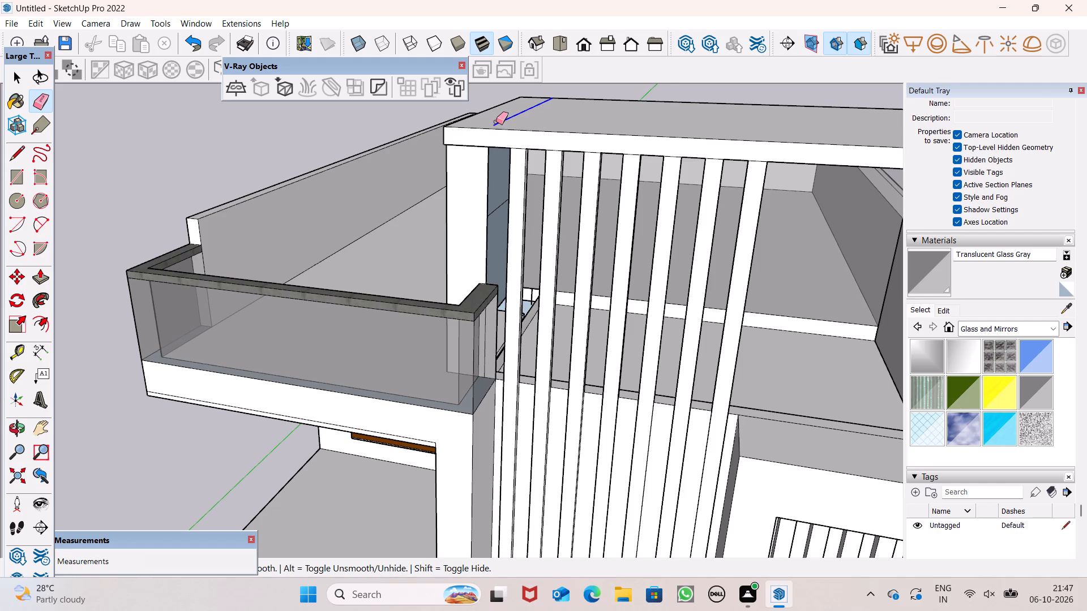
{"action": "left_click", "coordinate": [495, 122]}
{"action": "scroll", "coordinate": [593, 121], "scroll_direction": "down", "scroll_amount": 10}
{"action": "key", "text": "space"}
Draw a line about 6 3/8" across the enclosure's narrow front ledge, from the projecting box's inner rear corner beside the last vertical strip.
{"action": "scroll", "coordinate": [838, 275], "scroll_direction": "up", "scroll_amount": 6}
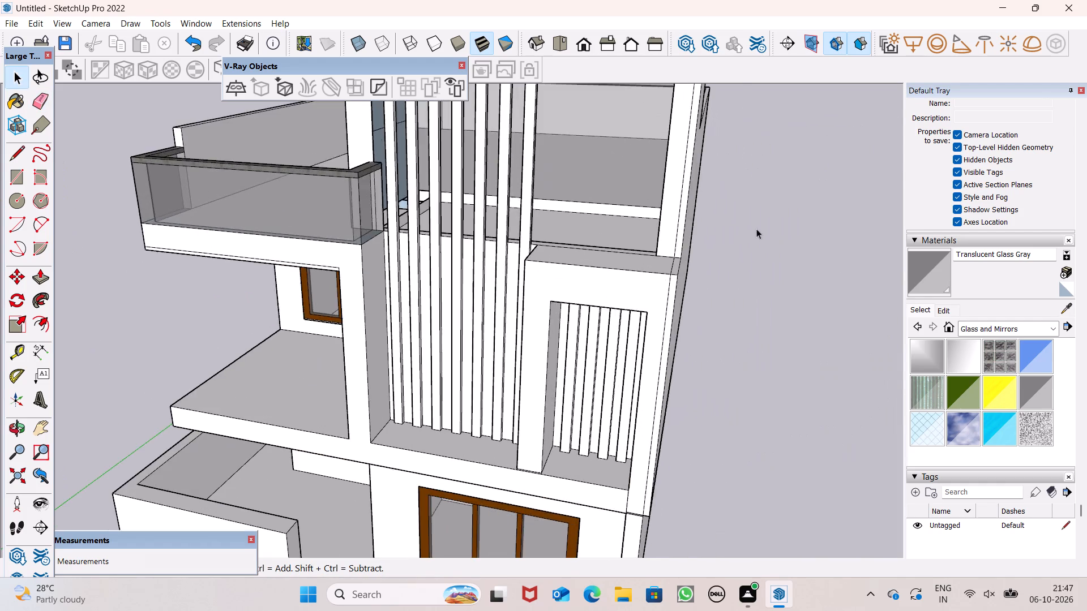
{"action": "middle_click_drag", "start_coordinate": [697, 242], "coordinate": [729, 364]}
{"action": "scroll", "coordinate": [715, 336], "scroll_direction": "up", "scroll_amount": 4}
{"action": "middle_click_drag", "start_coordinate": [718, 328], "coordinate": [733, 254]}
{"action": "scroll", "coordinate": [734, 325], "scroll_direction": "down", "scroll_amount": 4}
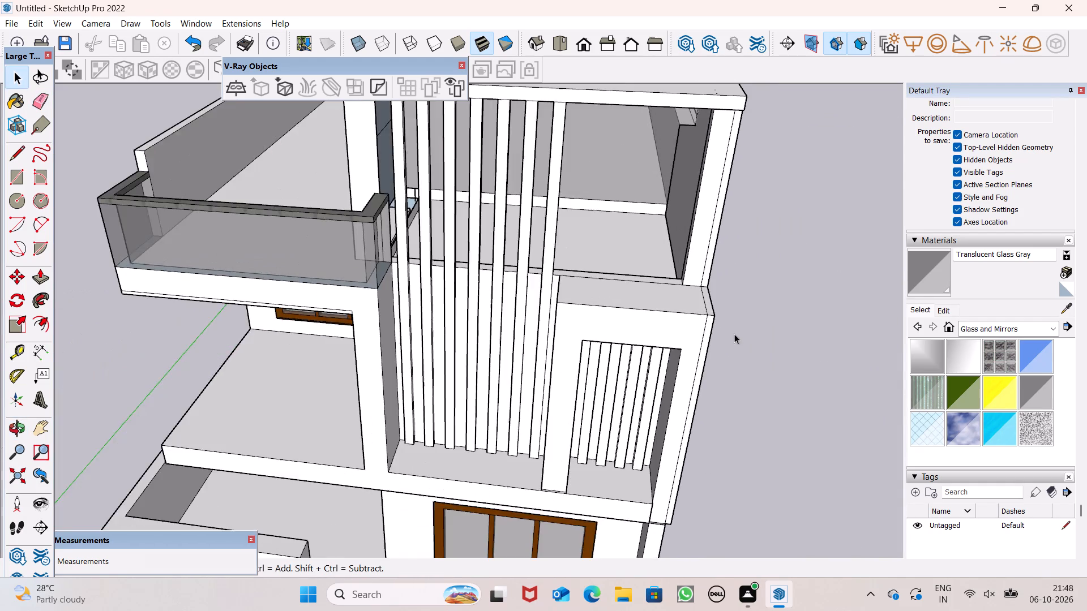
{"action": "scroll", "coordinate": [720, 319], "scroll_direction": "down", "scroll_amount": 6}
{"action": "middle_click_drag", "start_coordinate": [704, 268], "coordinate": [686, 161]}
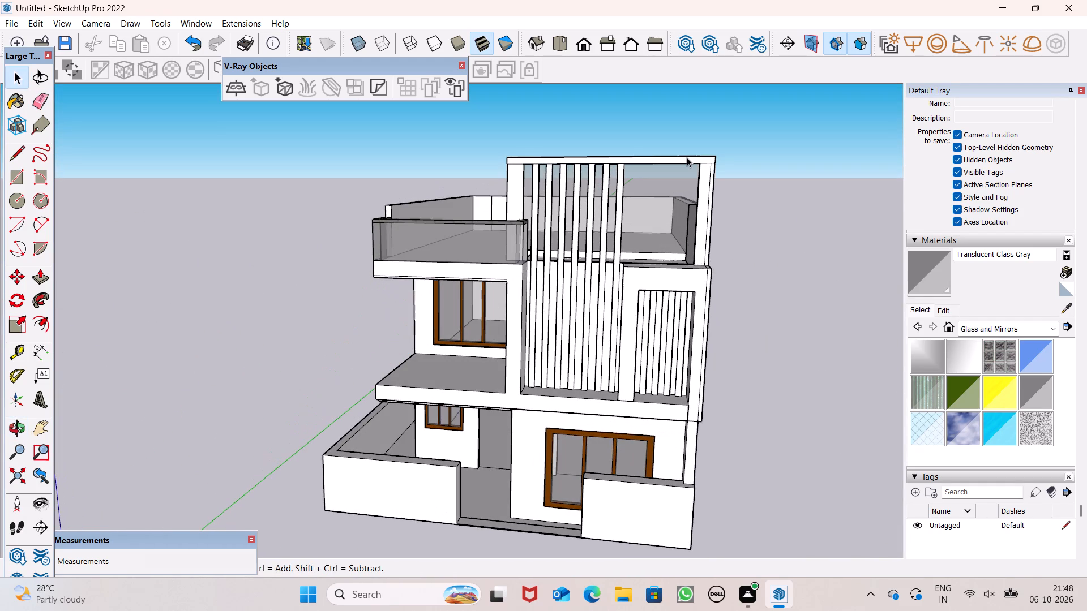
{"action": "left_click", "coordinate": [11, 154]}
{"action": "scroll", "coordinate": [657, 274], "scroll_direction": "up", "scroll_amount": 1}
{"action": "middle_click_drag", "start_coordinate": [661, 277], "coordinate": [720, 380]}
{"action": "scroll", "coordinate": [682, 286], "scroll_direction": "up", "scroll_amount": 2}
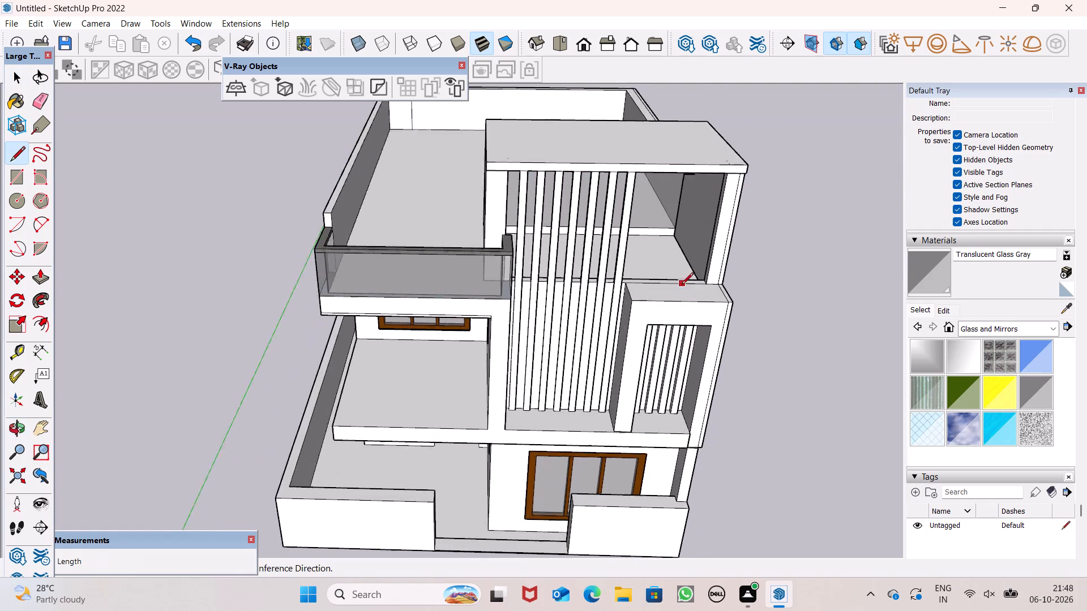
{"action": "scroll", "coordinate": [682, 285], "scroll_direction": "up", "scroll_amount": 3}
{"action": "scroll", "coordinate": [620, 275], "scroll_direction": "up", "scroll_amount": 6}
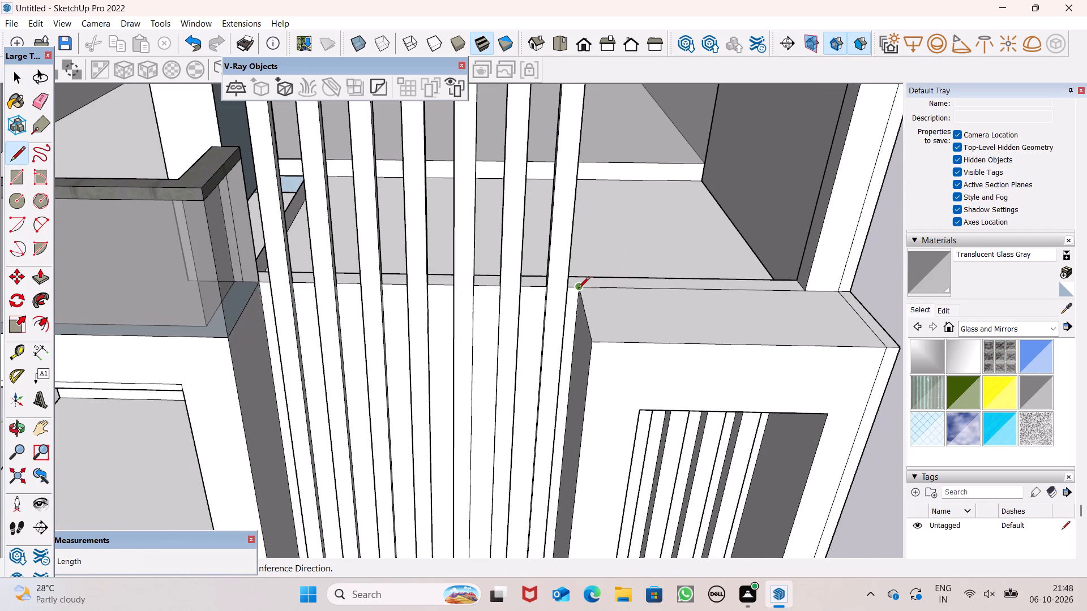
{"action": "left_click", "coordinate": [578, 289]}
{"action": "left_click", "coordinate": [578, 279]}
{"action": "left_click", "coordinate": [578, 277]}
{"action": "key", "text": "space"}
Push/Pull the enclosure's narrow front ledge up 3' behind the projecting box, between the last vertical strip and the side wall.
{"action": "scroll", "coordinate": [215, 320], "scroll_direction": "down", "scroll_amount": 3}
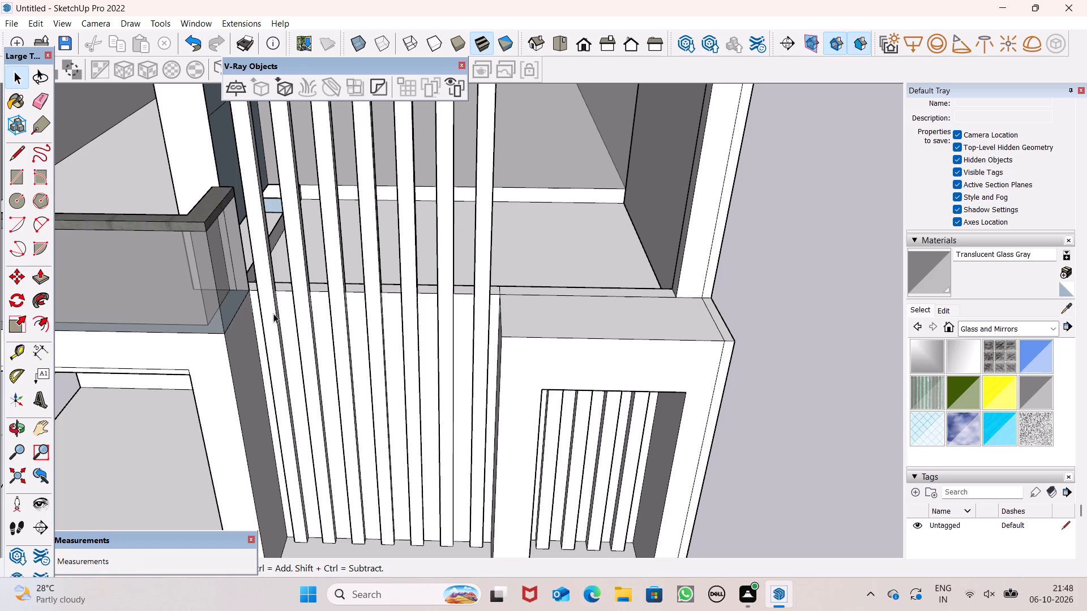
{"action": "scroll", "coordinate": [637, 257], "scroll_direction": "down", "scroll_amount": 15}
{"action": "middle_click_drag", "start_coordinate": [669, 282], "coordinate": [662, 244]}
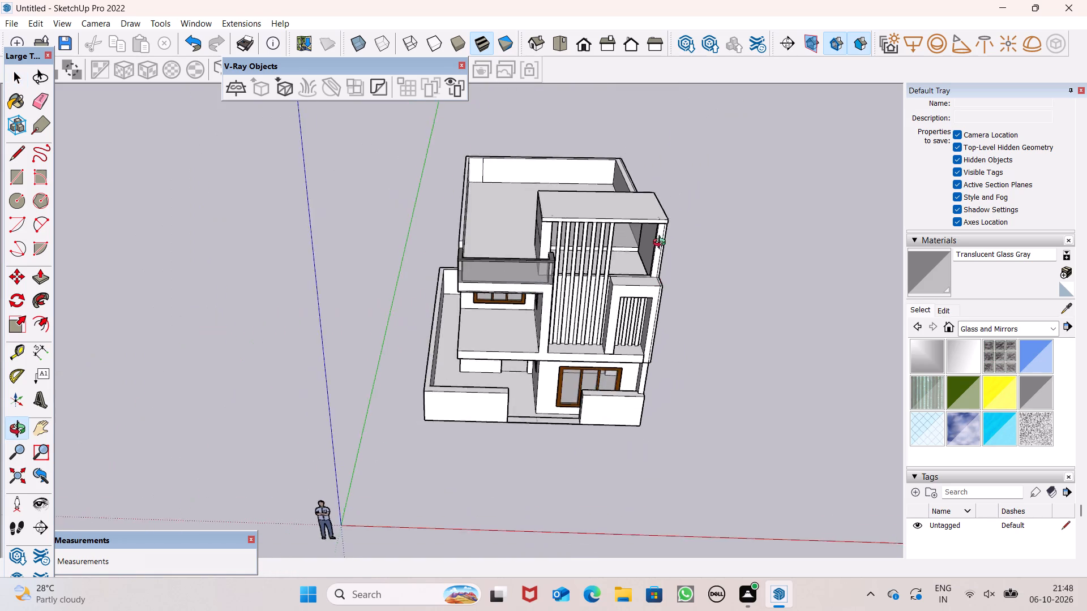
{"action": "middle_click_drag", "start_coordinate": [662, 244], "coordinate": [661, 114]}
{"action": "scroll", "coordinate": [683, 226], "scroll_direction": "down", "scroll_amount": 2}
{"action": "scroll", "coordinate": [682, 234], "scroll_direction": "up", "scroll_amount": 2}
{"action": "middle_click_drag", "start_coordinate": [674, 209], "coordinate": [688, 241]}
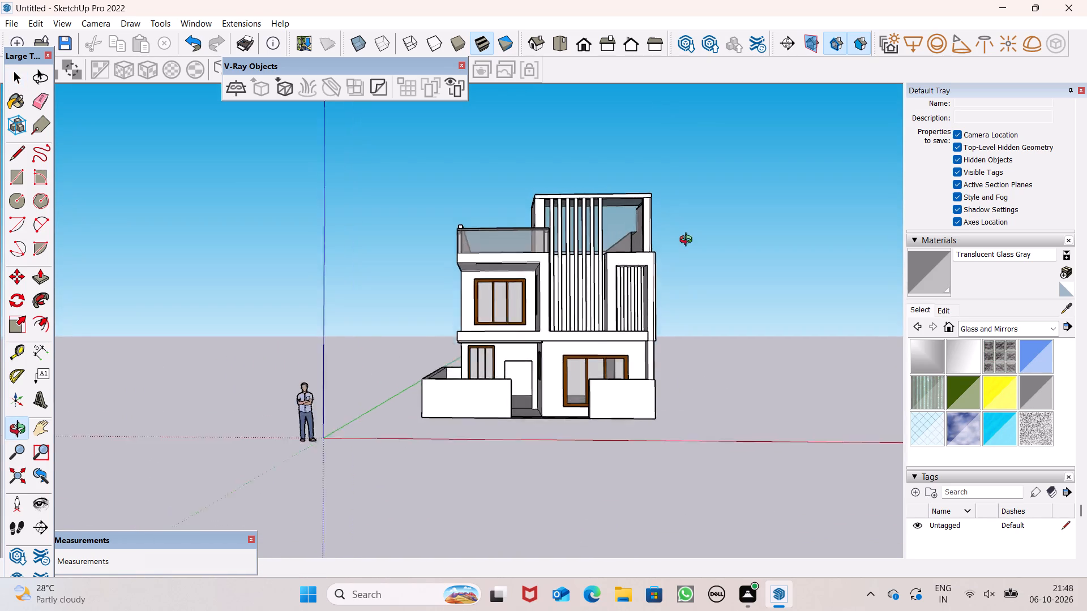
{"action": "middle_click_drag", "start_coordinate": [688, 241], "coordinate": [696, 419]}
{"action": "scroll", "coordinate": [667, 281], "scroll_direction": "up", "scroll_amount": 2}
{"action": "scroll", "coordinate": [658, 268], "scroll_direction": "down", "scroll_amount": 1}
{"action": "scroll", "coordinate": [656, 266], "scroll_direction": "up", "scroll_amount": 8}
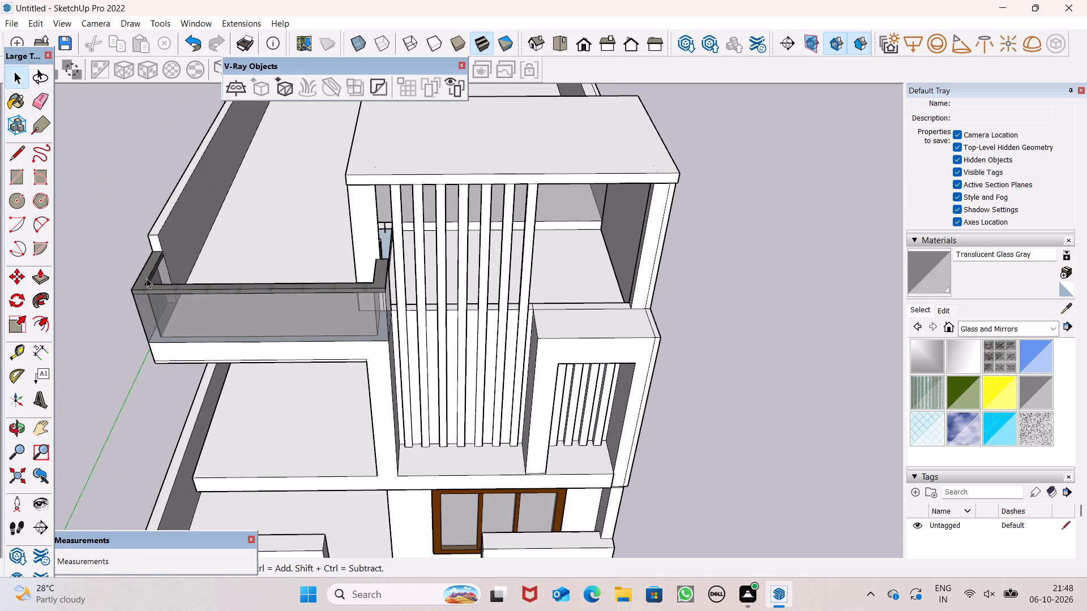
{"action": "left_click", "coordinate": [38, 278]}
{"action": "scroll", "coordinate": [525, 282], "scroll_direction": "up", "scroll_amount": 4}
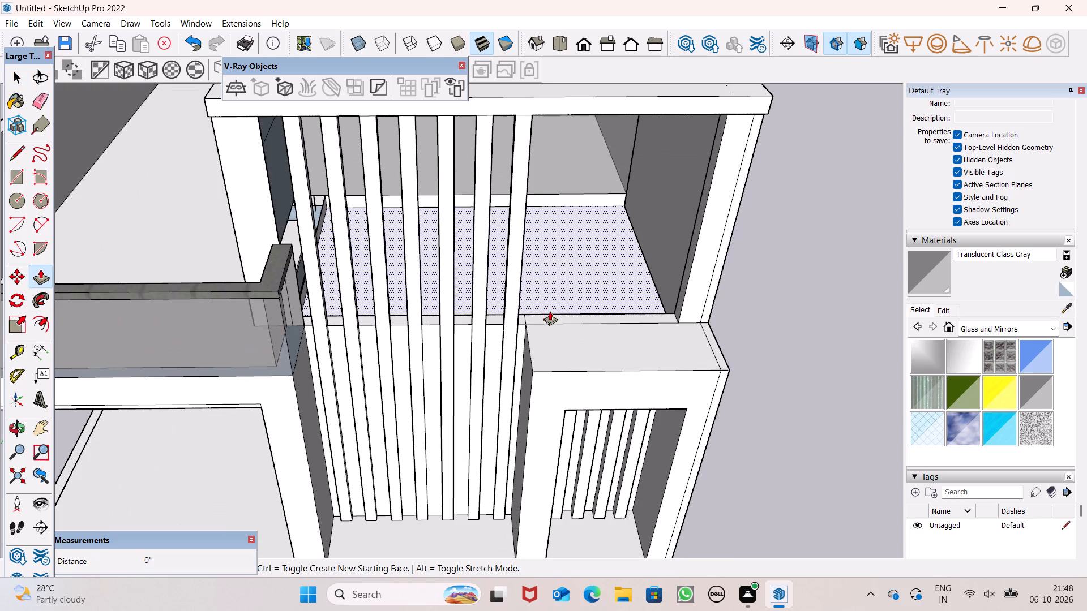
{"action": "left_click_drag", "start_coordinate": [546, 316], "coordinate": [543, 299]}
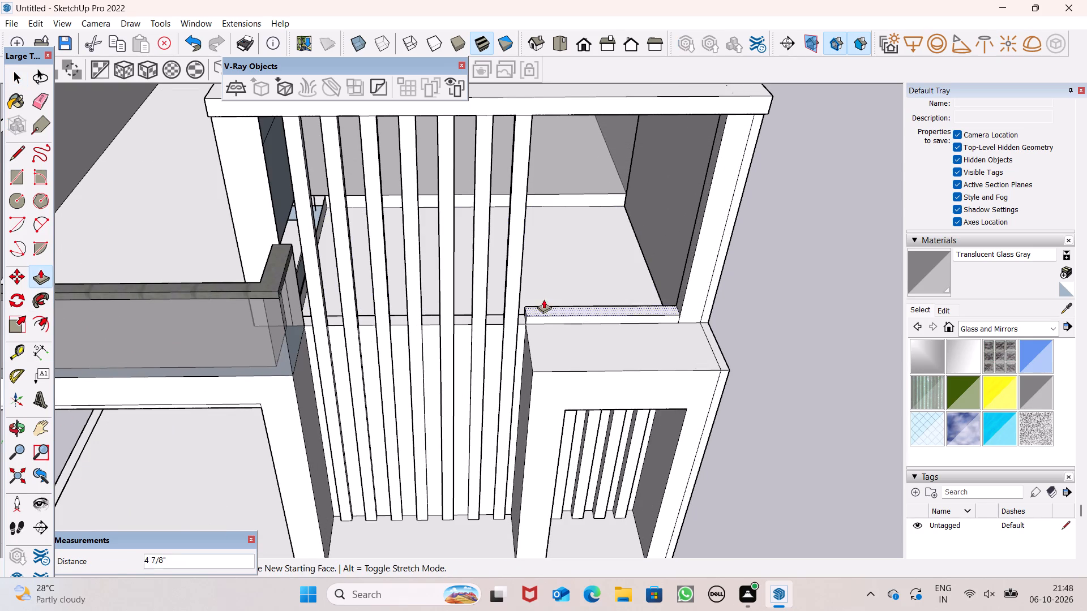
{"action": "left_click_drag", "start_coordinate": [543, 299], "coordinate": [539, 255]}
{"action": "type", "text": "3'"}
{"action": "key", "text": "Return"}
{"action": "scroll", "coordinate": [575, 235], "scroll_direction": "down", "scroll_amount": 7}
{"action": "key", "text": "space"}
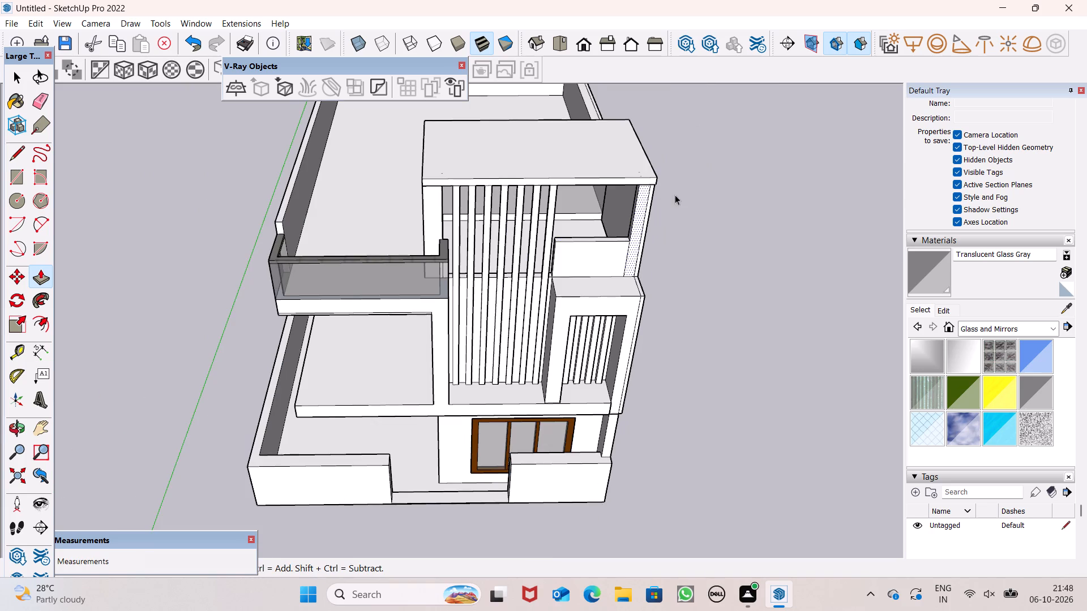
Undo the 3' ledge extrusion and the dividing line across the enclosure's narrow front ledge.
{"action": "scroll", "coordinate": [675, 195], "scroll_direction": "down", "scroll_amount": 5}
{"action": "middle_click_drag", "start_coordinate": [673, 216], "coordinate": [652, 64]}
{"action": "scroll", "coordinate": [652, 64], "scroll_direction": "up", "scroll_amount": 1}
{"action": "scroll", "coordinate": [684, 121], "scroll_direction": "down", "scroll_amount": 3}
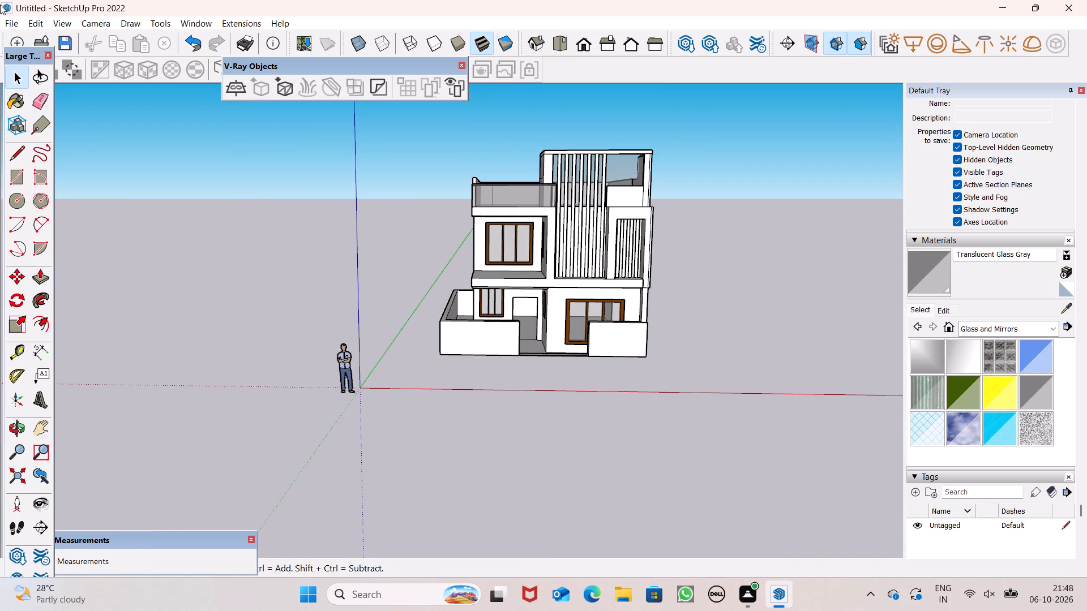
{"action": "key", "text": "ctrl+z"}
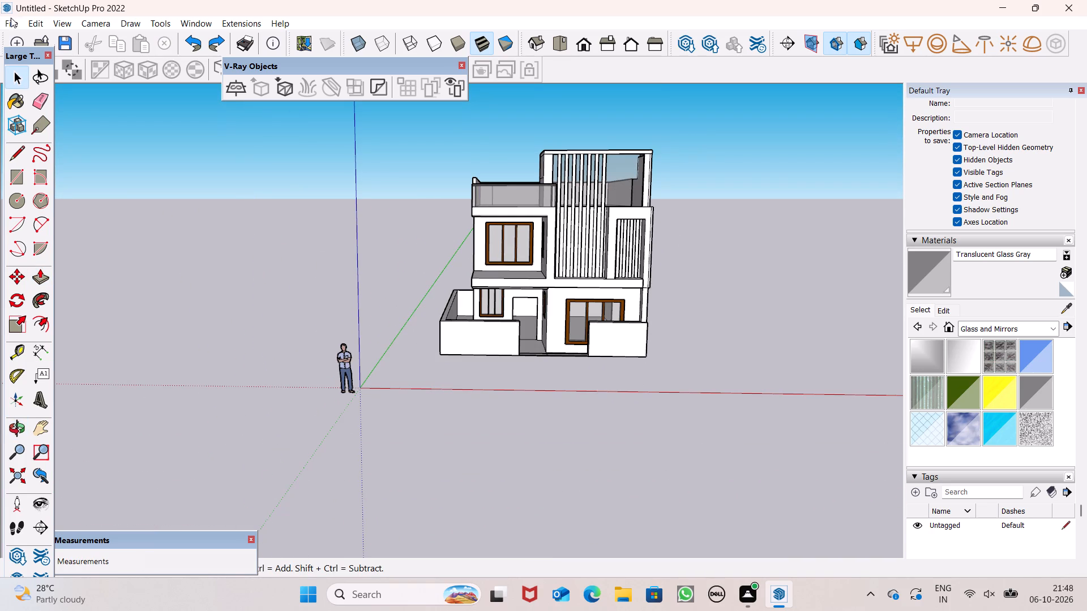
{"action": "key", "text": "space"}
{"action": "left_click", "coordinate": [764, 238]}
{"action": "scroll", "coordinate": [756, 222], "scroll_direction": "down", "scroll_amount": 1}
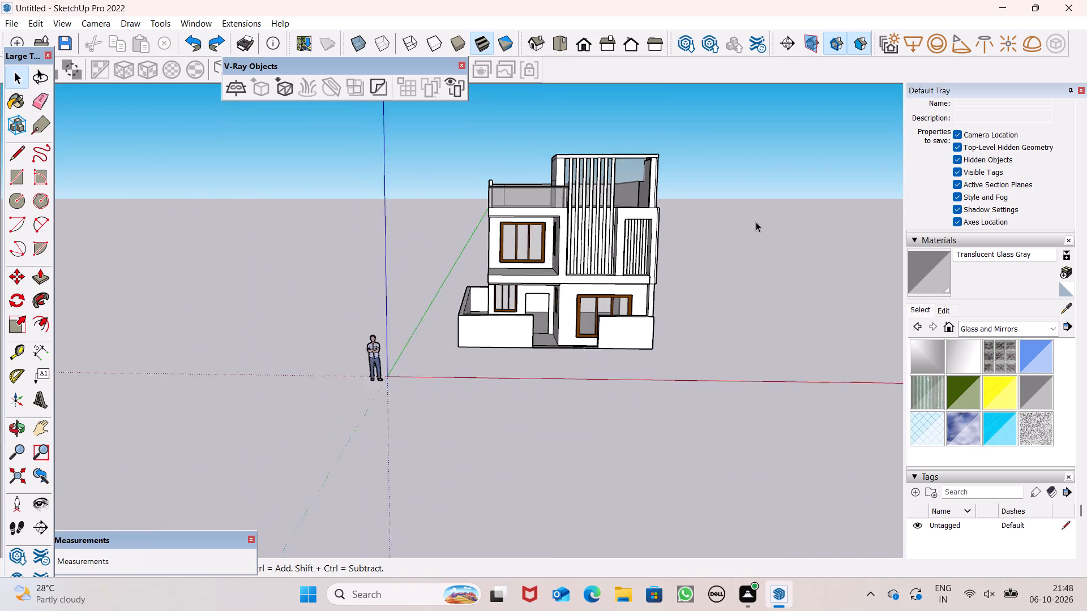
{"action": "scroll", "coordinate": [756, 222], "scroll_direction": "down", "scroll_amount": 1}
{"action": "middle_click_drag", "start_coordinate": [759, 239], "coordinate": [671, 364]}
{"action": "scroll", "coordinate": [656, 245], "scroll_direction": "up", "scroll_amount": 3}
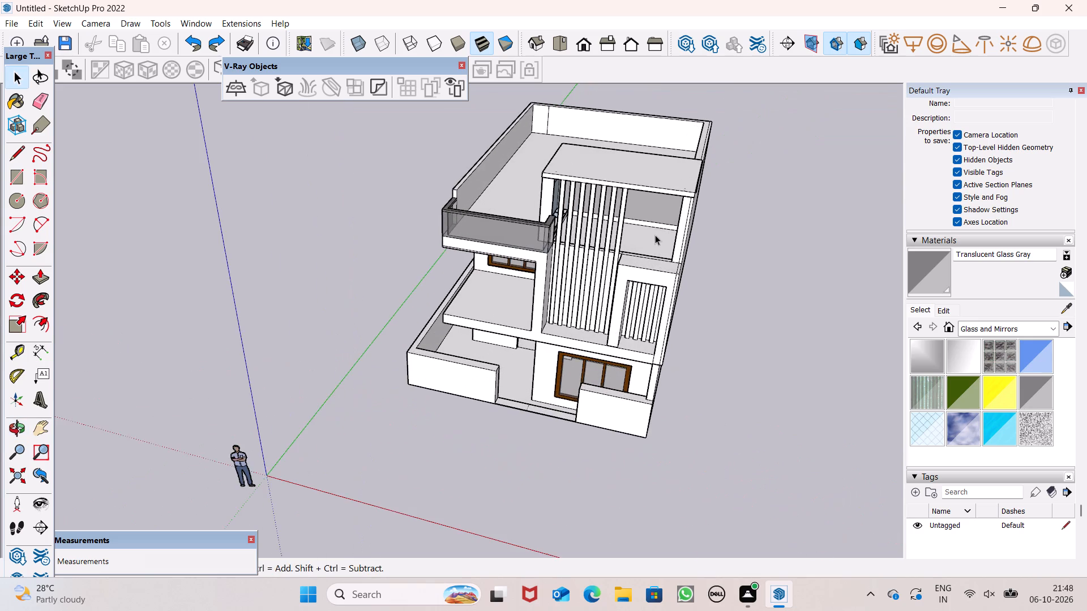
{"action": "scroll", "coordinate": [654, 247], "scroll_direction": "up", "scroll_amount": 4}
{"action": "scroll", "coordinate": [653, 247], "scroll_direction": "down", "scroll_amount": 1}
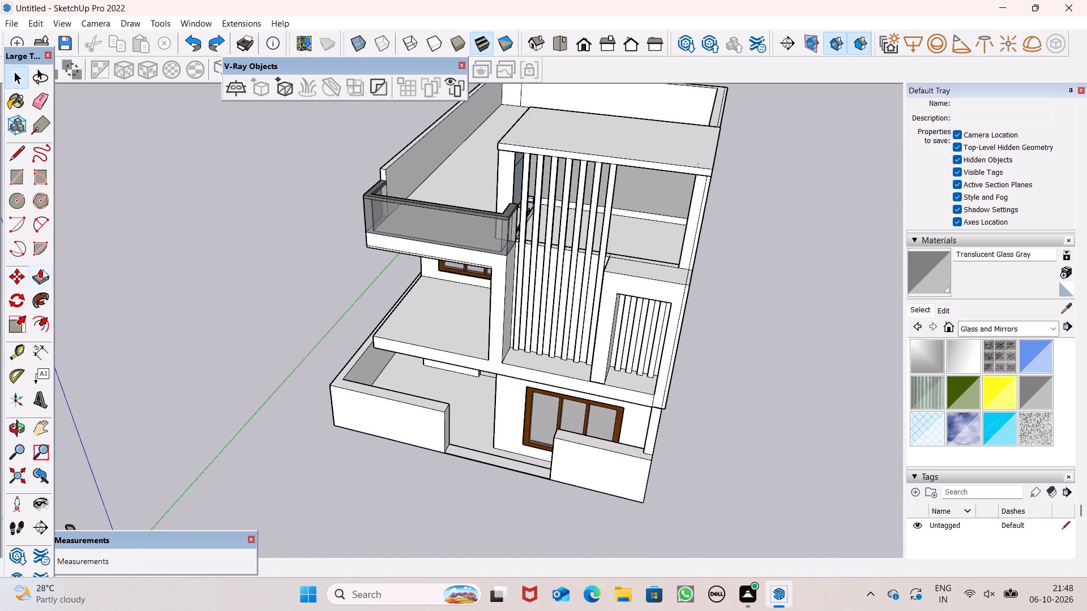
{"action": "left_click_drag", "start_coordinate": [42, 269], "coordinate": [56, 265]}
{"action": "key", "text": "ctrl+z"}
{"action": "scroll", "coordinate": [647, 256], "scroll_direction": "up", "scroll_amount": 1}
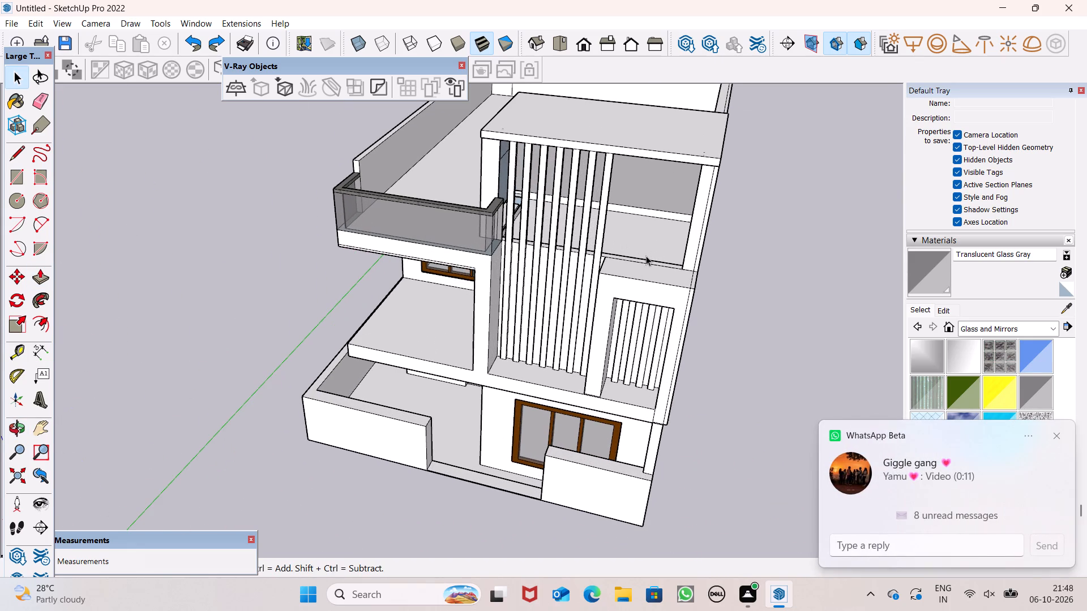
Draw a line about 6 3/8" across the enclosure's narrow front ledge, from the projecting box's inner rear corner beside the last strip.
{"action": "left_click", "coordinate": [1065, 438]}
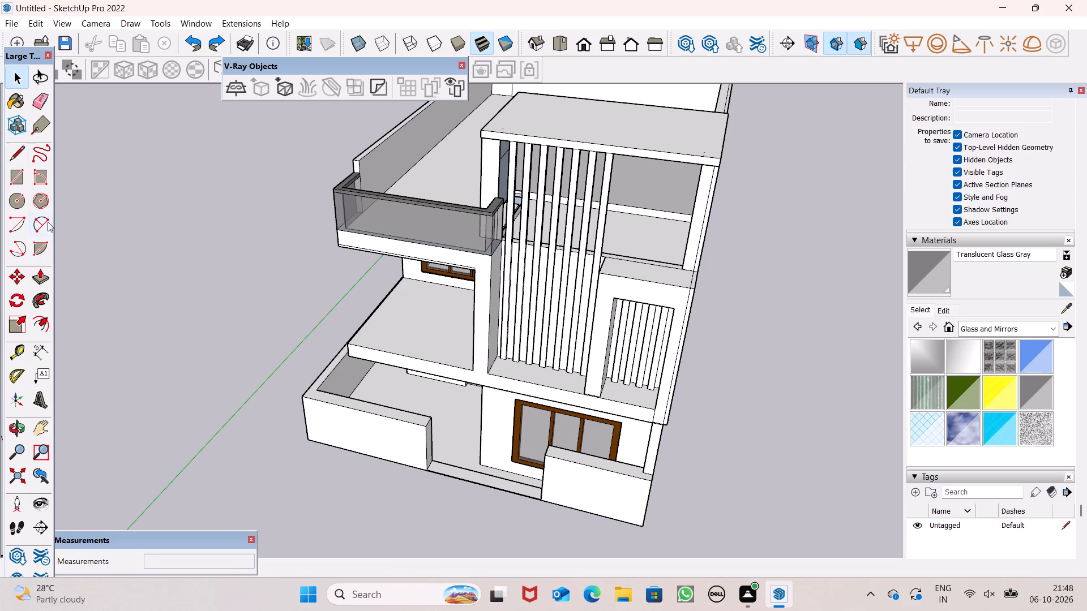
{"action": "left_click", "coordinate": [48, 282]}
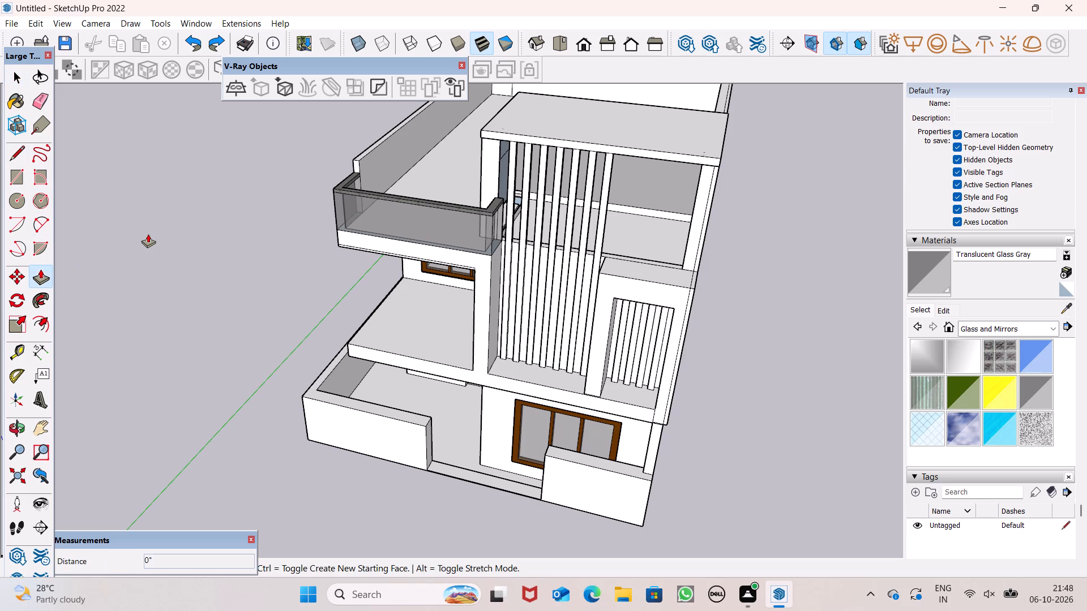
{"action": "scroll", "coordinate": [658, 240], "scroll_direction": "up", "scroll_amount": 1}
{"action": "middle_click_drag", "start_coordinate": [660, 252], "coordinate": [668, 313]}
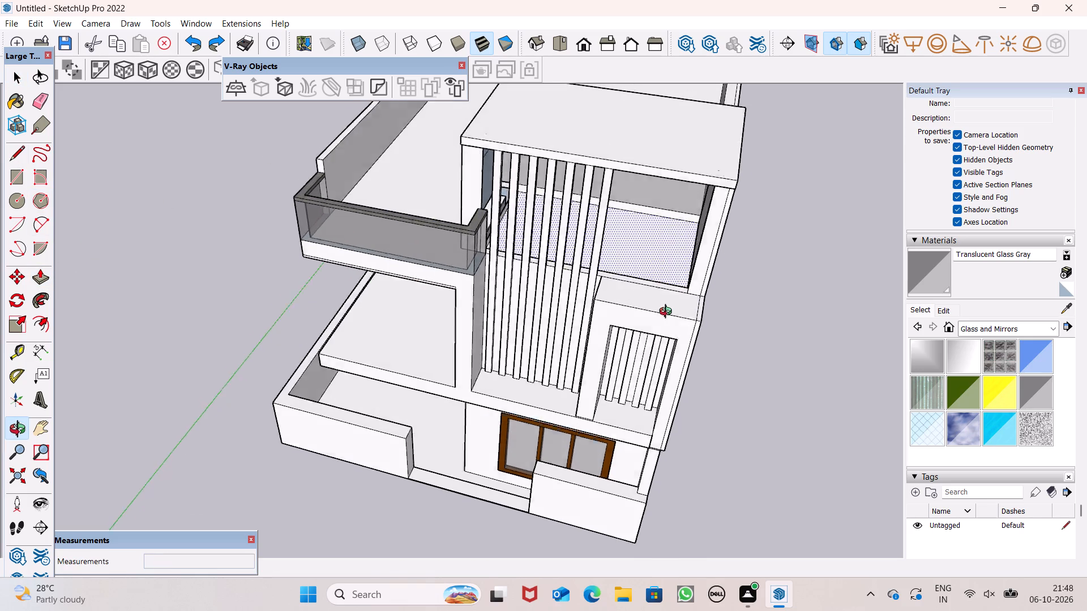
{"action": "middle_click_drag", "start_coordinate": [668, 313], "coordinate": [670, 319]}
{"action": "scroll", "coordinate": [670, 319], "scroll_direction": "up", "scroll_amount": 7}
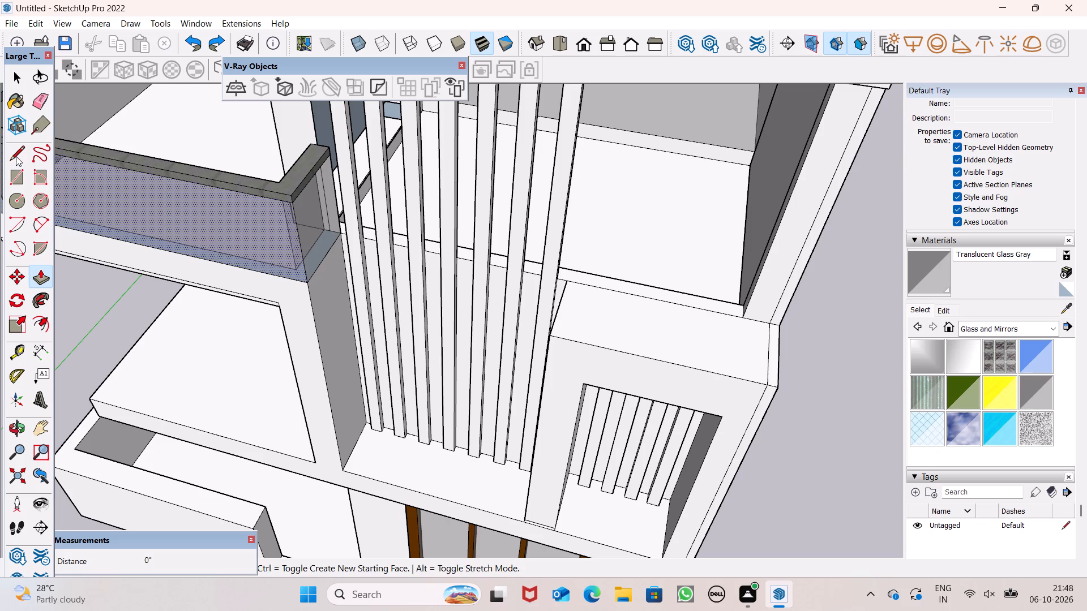
{"action": "left_click", "coordinate": [16, 156]}
{"action": "scroll", "coordinate": [581, 269], "scroll_direction": "up", "scroll_amount": 3}
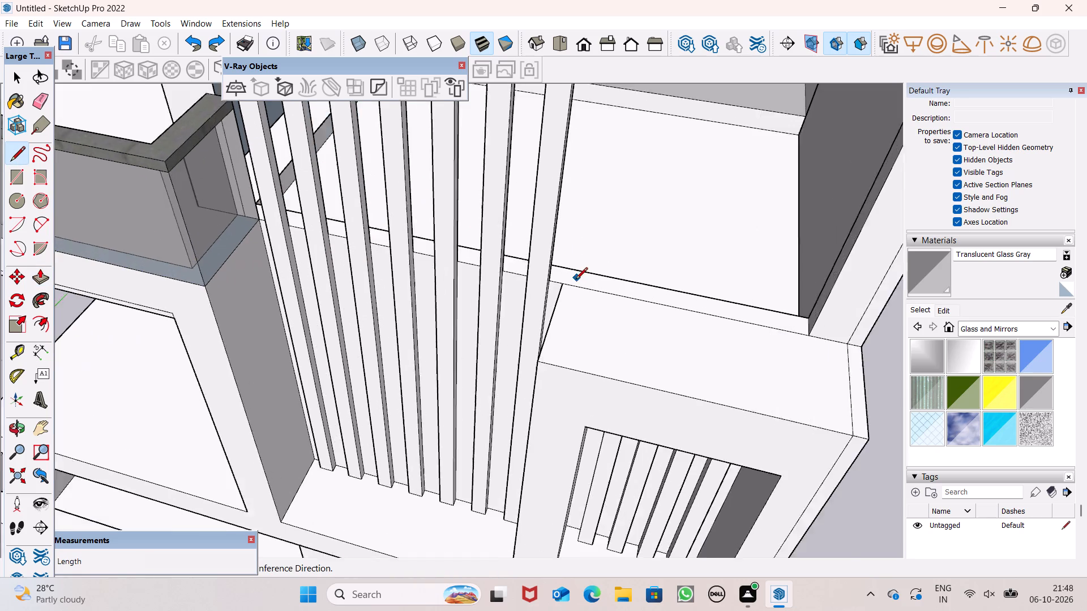
{"action": "scroll", "coordinate": [576, 280], "scroll_direction": "up", "scroll_amount": 3}
{"action": "left_click", "coordinate": [558, 281]}
{"action": "left_click", "coordinate": [564, 262]}
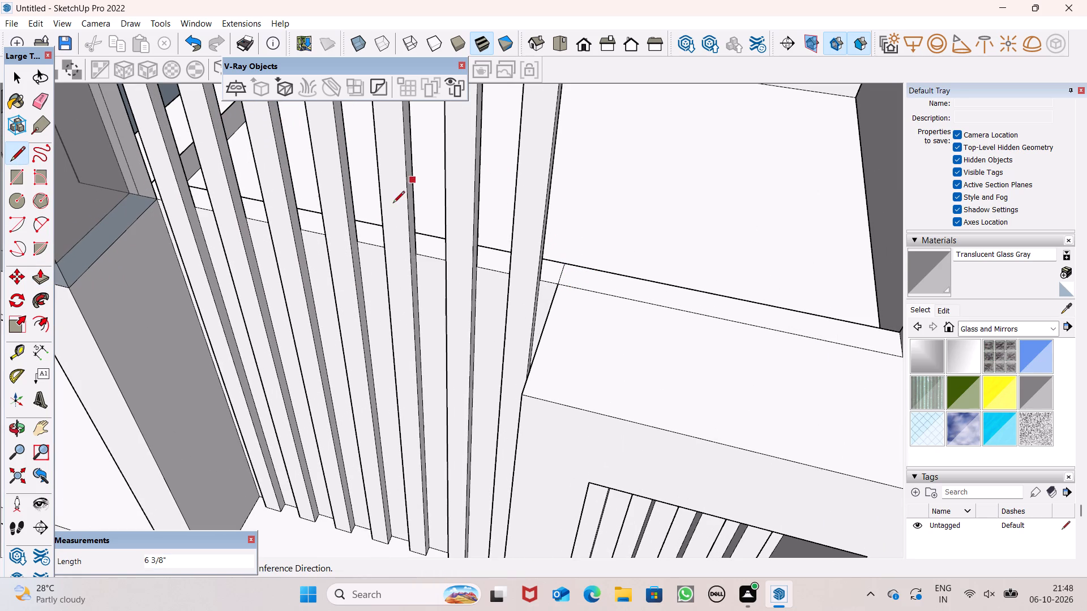
Push/Pull the ledge section behind the projecting box up 3' to form a parapet between the last strip and side wall.
{"action": "left_click_drag", "start_coordinate": [40, 275], "coordinate": [48, 268]}
{"action": "scroll", "coordinate": [369, 199], "scroll_direction": "down", "scroll_amount": 3}
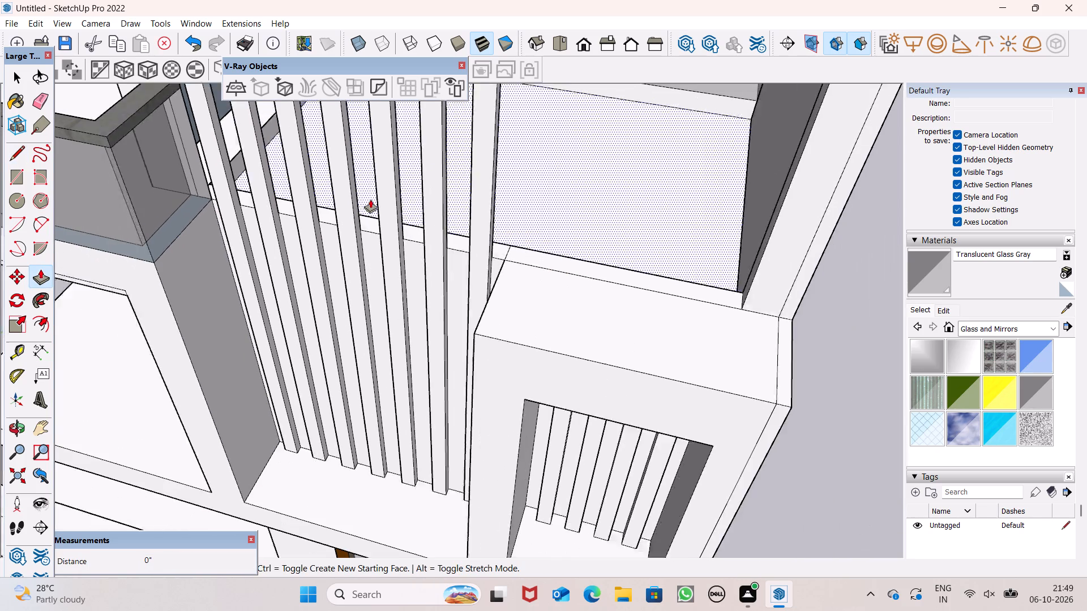
{"action": "scroll", "coordinate": [370, 199], "scroll_direction": "down", "scroll_amount": 2}
{"action": "left_click_drag", "start_coordinate": [519, 246], "coordinate": [521, 231]}
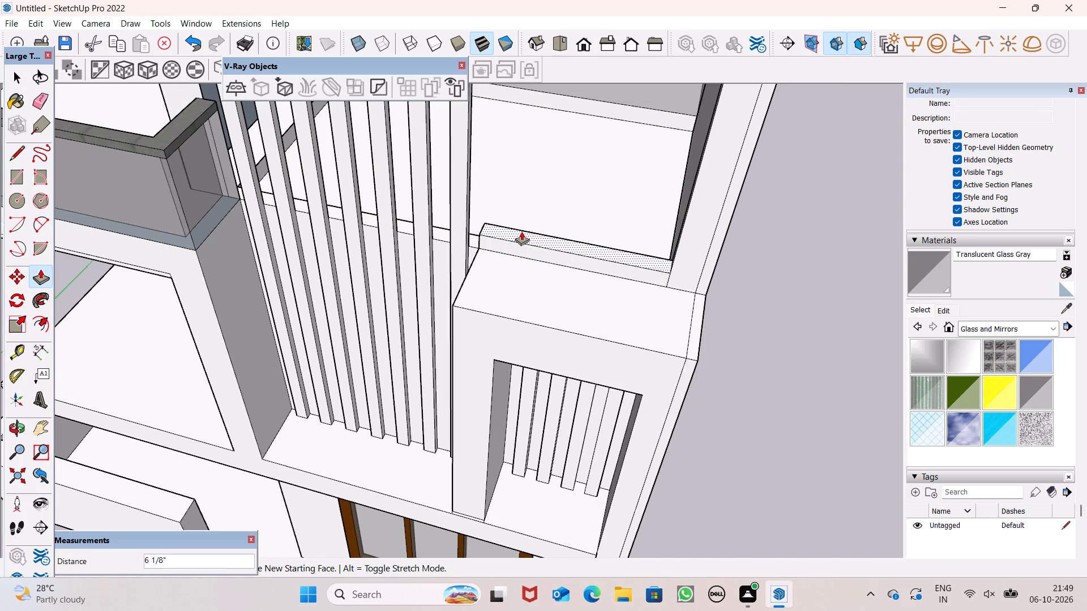
{"action": "left_click_drag", "start_coordinate": [521, 231], "coordinate": [521, 229]}
{"action": "key", "text": "3"}
{"action": "key", "text": "apostrophe"}
{"action": "key", "text": "Return"}
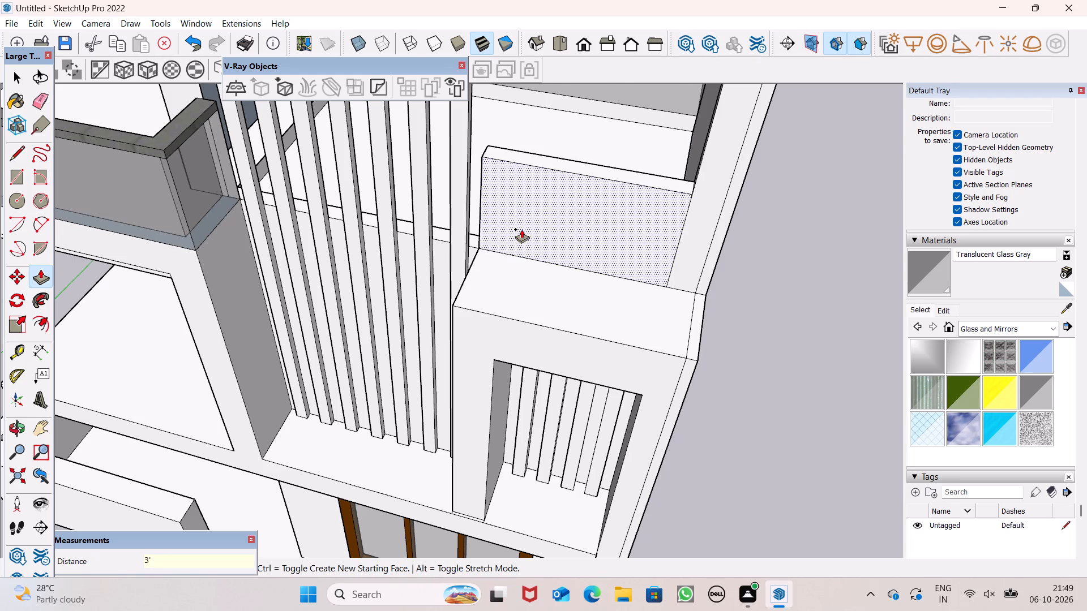
{"action": "scroll", "coordinate": [551, 214], "scroll_direction": "down", "scroll_amount": 7}
{"action": "key", "text": "space"}
Examine the parapet and the whole front elevation from the front and from the balcony side.
{"action": "scroll", "coordinate": [575, 226], "scroll_direction": "down", "scroll_amount": 4}
{"action": "middle_click_drag", "start_coordinate": [609, 190], "coordinate": [675, 104]}
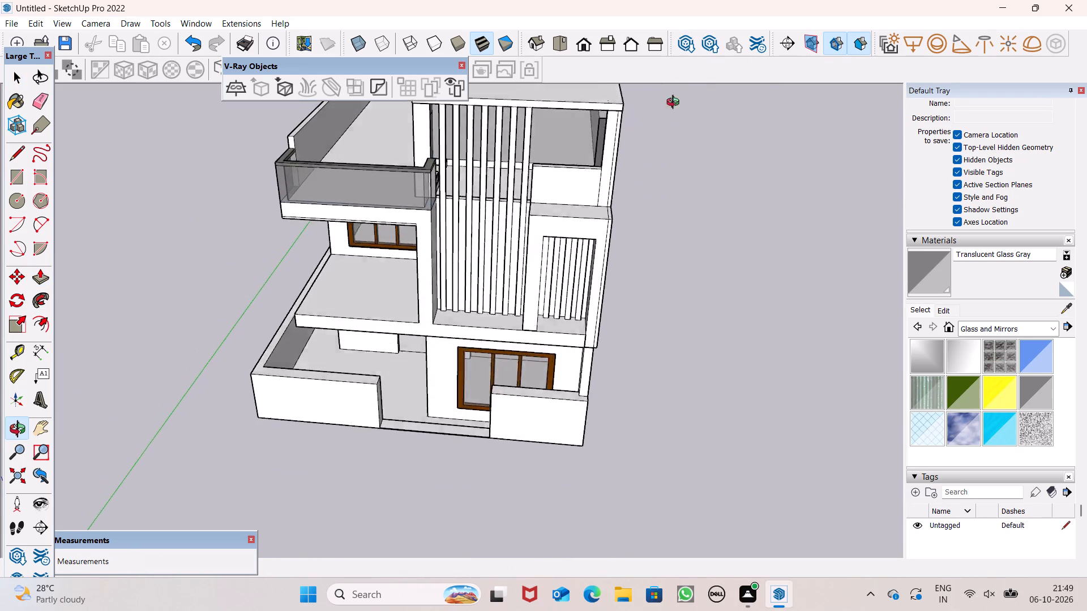
{"action": "middle_click_drag", "start_coordinate": [675, 104], "coordinate": [714, 66]}
{"action": "scroll", "coordinate": [714, 66], "scroll_direction": "up", "scroll_amount": 1}
{"action": "scroll", "coordinate": [715, 66], "scroll_direction": "down", "scroll_amount": 2}
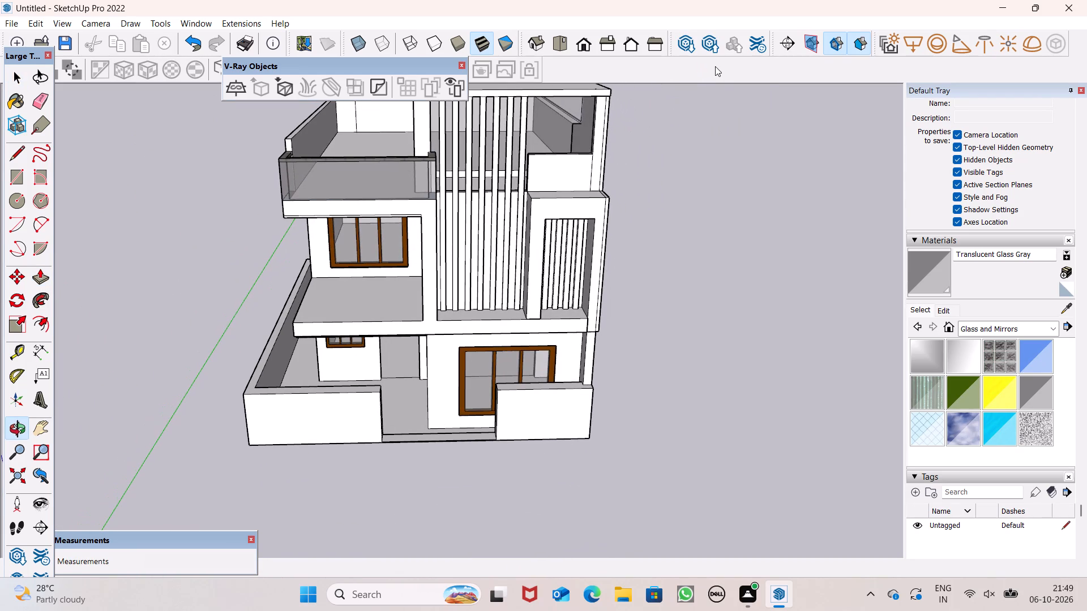
{"action": "scroll", "coordinate": [724, 68], "scroll_direction": "down", "scroll_amount": 1}
{"action": "scroll", "coordinate": [730, 173], "scroll_direction": "down", "scroll_amount": 3}
{"action": "middle_click_drag", "start_coordinate": [677, 220], "coordinate": [671, 208]}
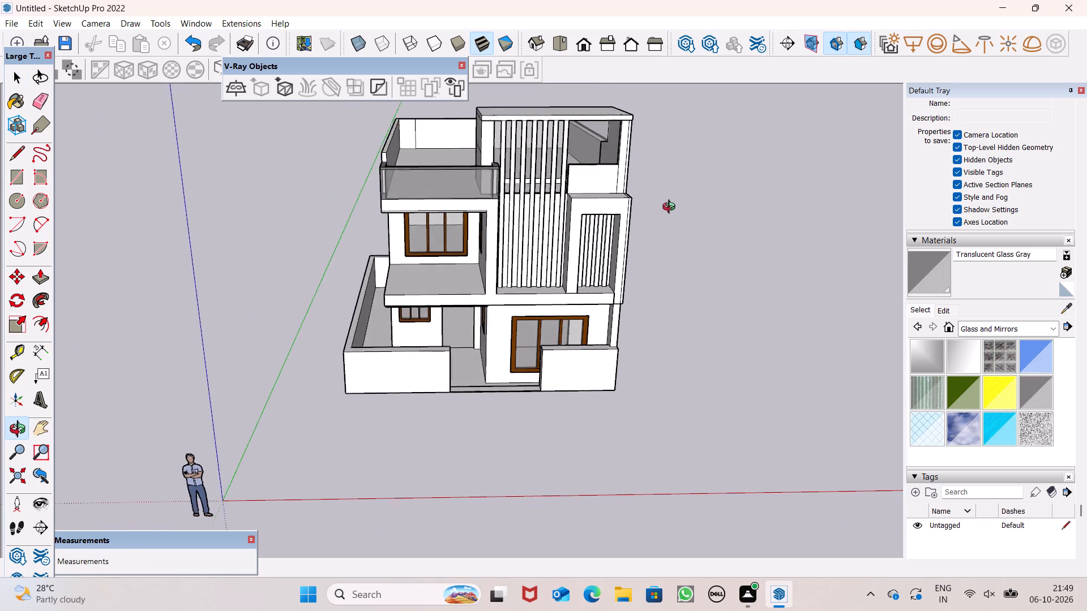
{"action": "middle_click_drag", "start_coordinate": [671, 208], "coordinate": [692, 93]}
{"action": "scroll", "coordinate": [349, 181], "scroll_direction": "up", "scroll_amount": 5}
{"action": "middle_click_drag", "start_coordinate": [474, 226], "coordinate": [543, 271]}
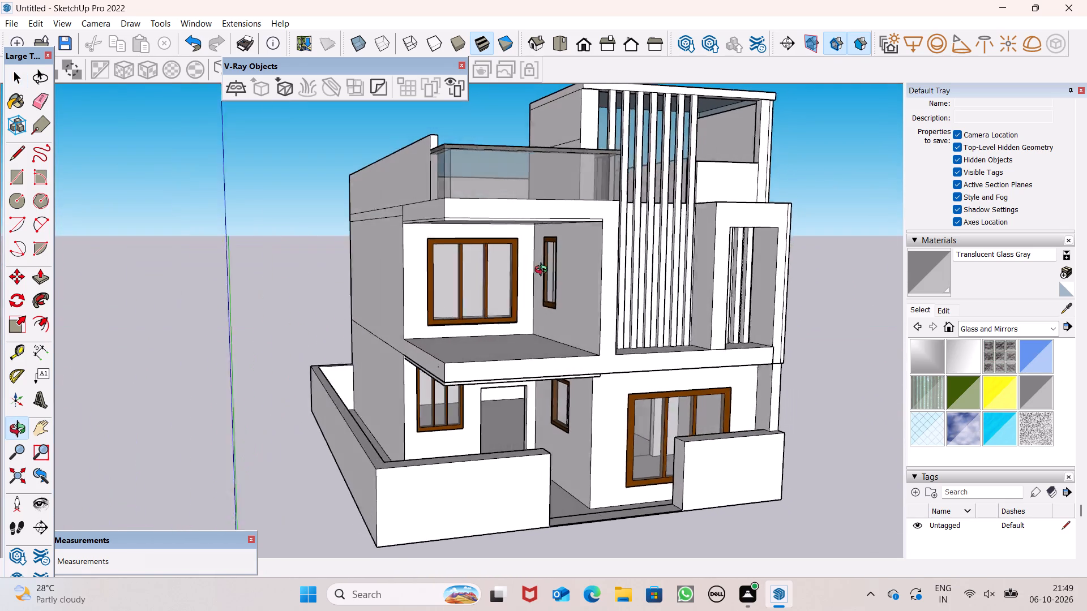
{"action": "middle_click_drag", "start_coordinate": [543, 271], "coordinate": [620, 278]}
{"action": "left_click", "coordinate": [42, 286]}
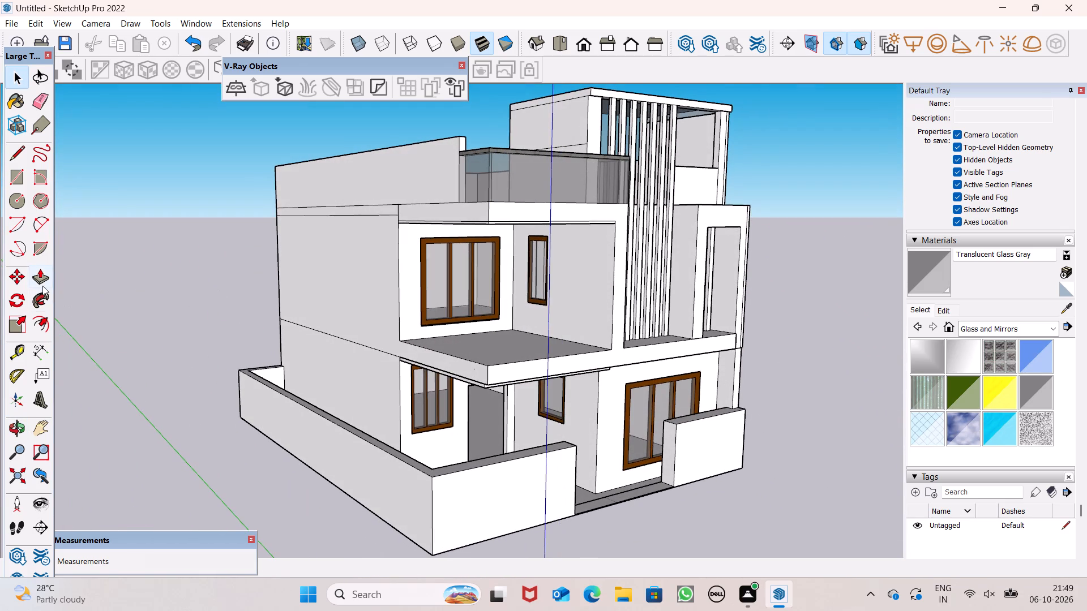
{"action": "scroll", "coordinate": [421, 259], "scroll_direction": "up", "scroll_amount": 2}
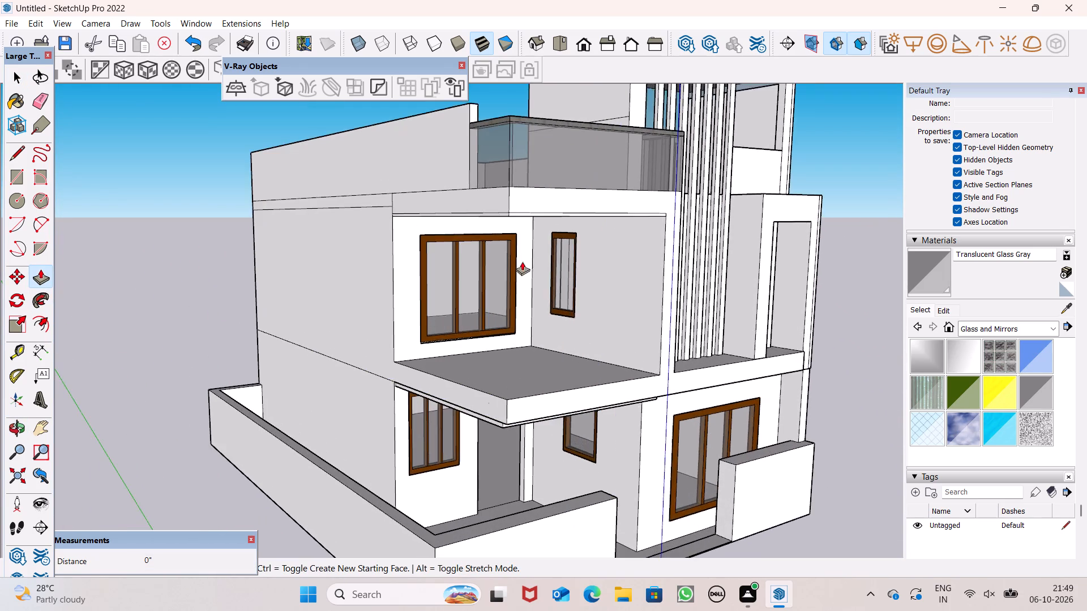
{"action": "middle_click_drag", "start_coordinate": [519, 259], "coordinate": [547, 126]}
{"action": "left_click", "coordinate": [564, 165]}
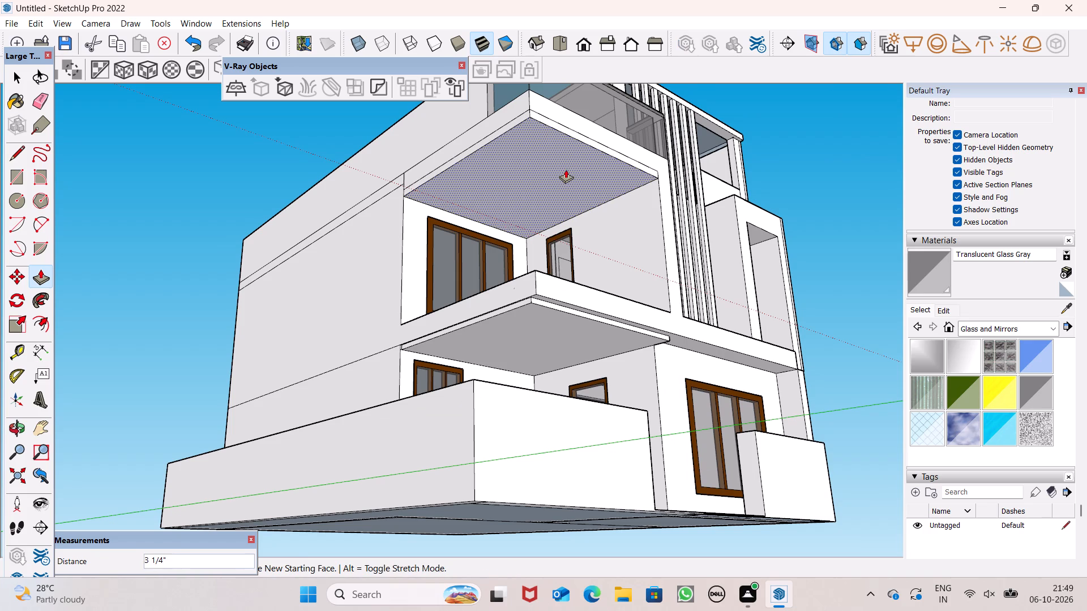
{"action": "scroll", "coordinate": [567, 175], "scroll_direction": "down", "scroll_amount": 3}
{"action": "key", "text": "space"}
Inspect the whole house from below, from the long side wall and from above the roof terrace.
{"action": "scroll", "coordinate": [590, 182], "scroll_direction": "down", "scroll_amount": 1}
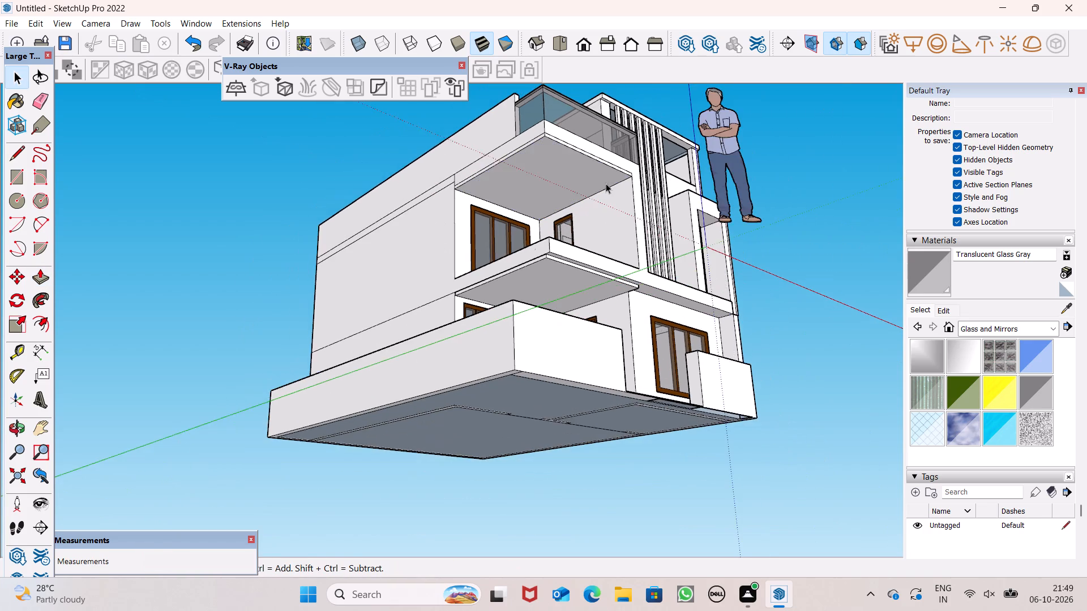
{"action": "scroll", "coordinate": [611, 182], "scroll_direction": "down", "scroll_amount": 10}
{"action": "scroll", "coordinate": [641, 195], "scroll_direction": "up", "scroll_amount": 1}
{"action": "scroll", "coordinate": [642, 197], "scroll_direction": "down", "scroll_amount": 2}
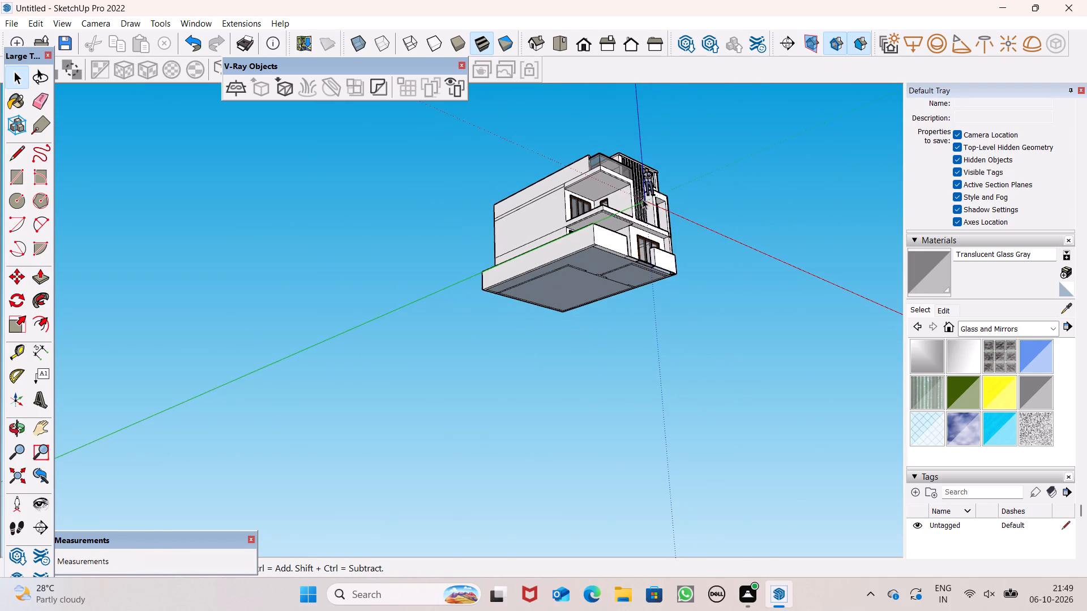
{"action": "scroll", "coordinate": [643, 199], "scroll_direction": "down", "scroll_amount": 2}
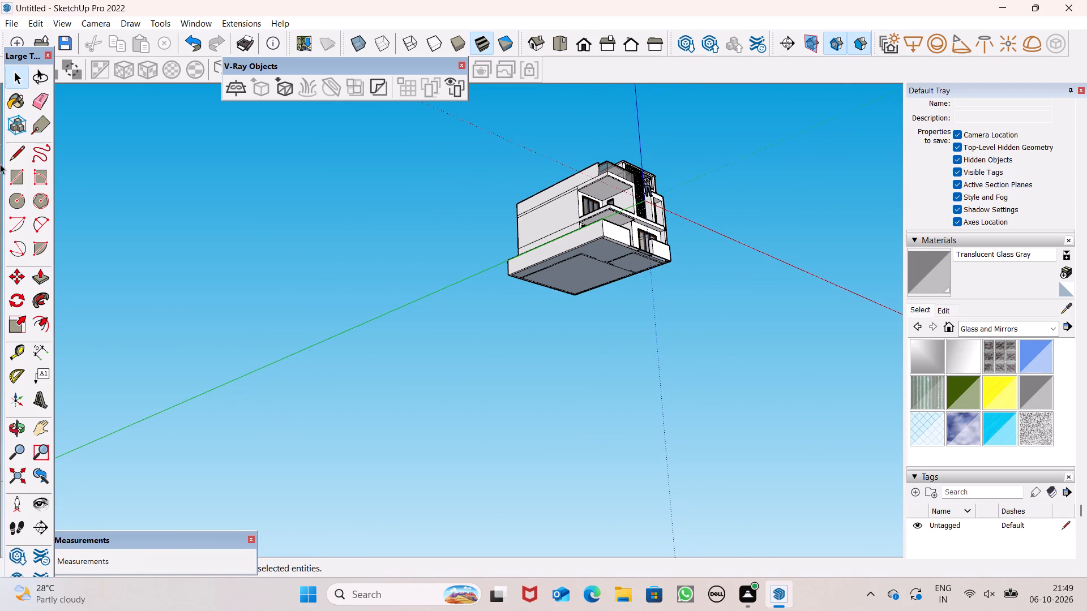
{"action": "scroll", "coordinate": [675, 206], "scroll_direction": "down", "scroll_amount": 1}
{"action": "middle_click_drag", "start_coordinate": [683, 158], "coordinate": [824, 344]}
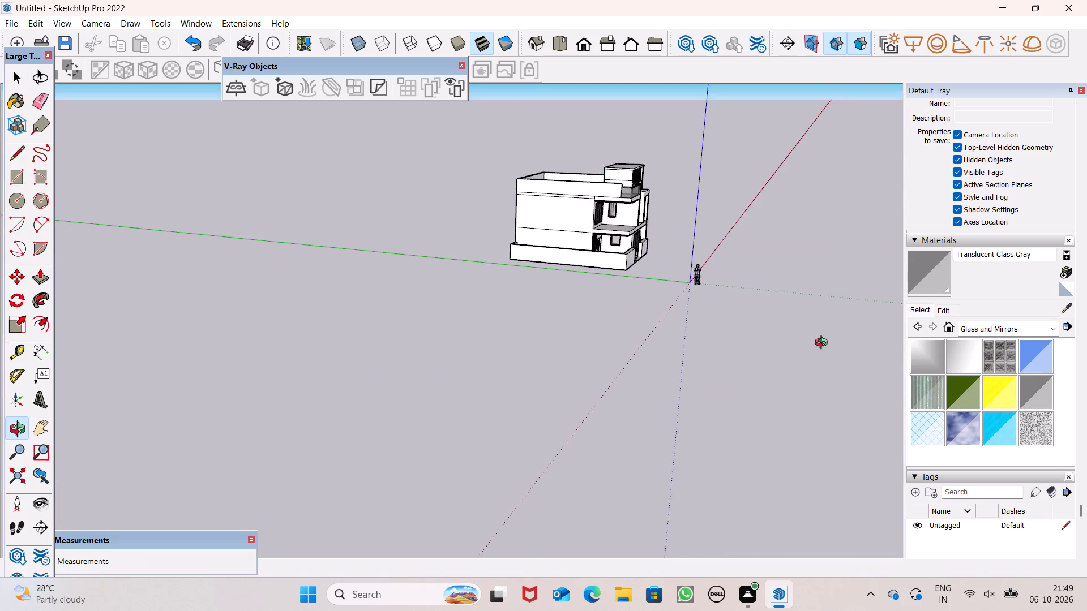
{"action": "middle_click_drag", "start_coordinate": [824, 344], "coordinate": [828, 340]}
{"action": "scroll", "coordinate": [620, 218], "scroll_direction": "up", "scroll_amount": 5}
{"action": "middle_click_drag", "start_coordinate": [595, 199], "coordinate": [619, 243]}
{"action": "scroll", "coordinate": [595, 167], "scroll_direction": "up", "scroll_amount": 3}
{"action": "scroll", "coordinate": [595, 167], "scroll_direction": "down", "scroll_amount": 1}
{"action": "scroll", "coordinate": [595, 167], "scroll_direction": "up", "scroll_amount": 2}
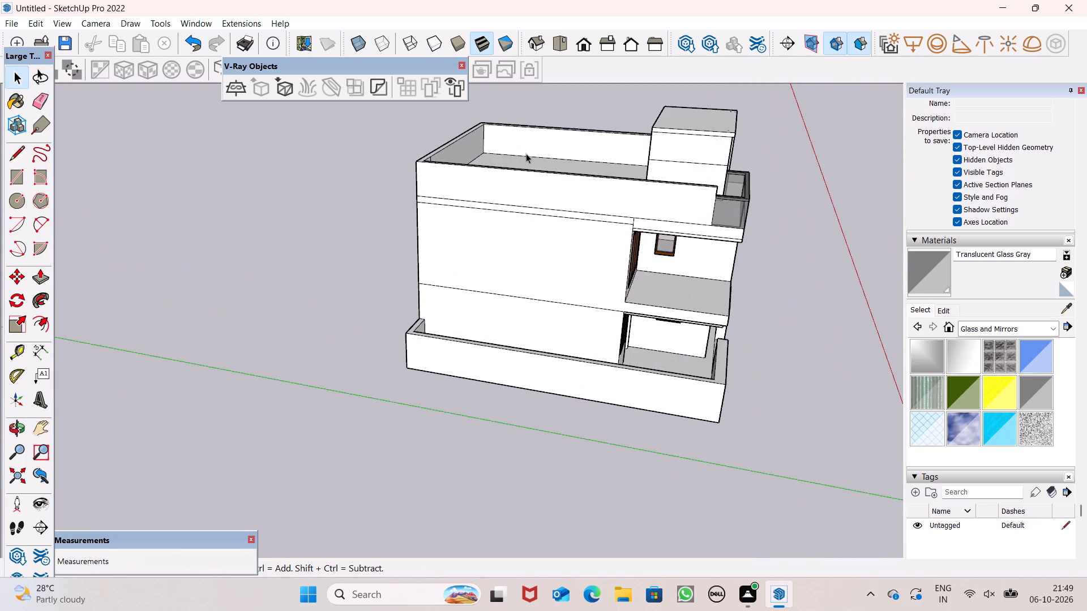
Erase the upper of the two parallel seam lines below the parapet on the house's long side wall.
{"action": "left_click", "coordinate": [54, 105]}
{"action": "left_click", "coordinate": [39, 107]}
{"action": "scroll", "coordinate": [430, 176], "scroll_direction": "up", "scroll_amount": 5}
{"action": "left_click_drag", "start_coordinate": [542, 210], "coordinate": [545, 221]}
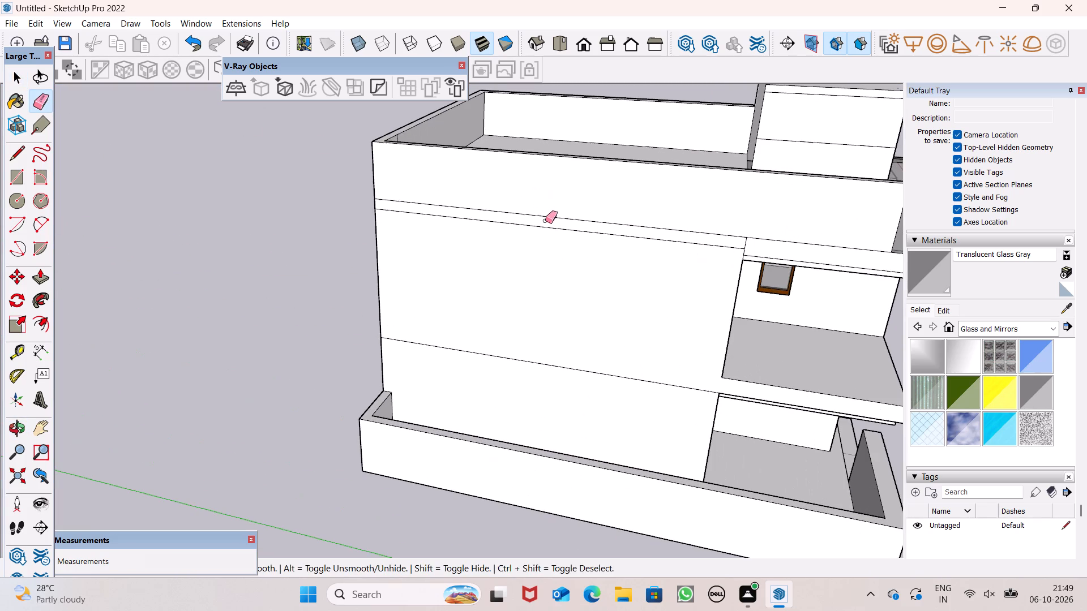
{"action": "left_click_drag", "start_coordinate": [545, 221], "coordinate": [546, 221]}
Erase the stray vertical line near the corner on the inner face of the roof terrace's rear parapet.
{"action": "scroll", "coordinate": [601, 195], "scroll_direction": "down", "scroll_amount": 7}
{"action": "middle_click_drag", "start_coordinate": [533, 161], "coordinate": [241, 304]}
{"action": "scroll", "coordinate": [434, 287], "scroll_direction": "up", "scroll_amount": 2}
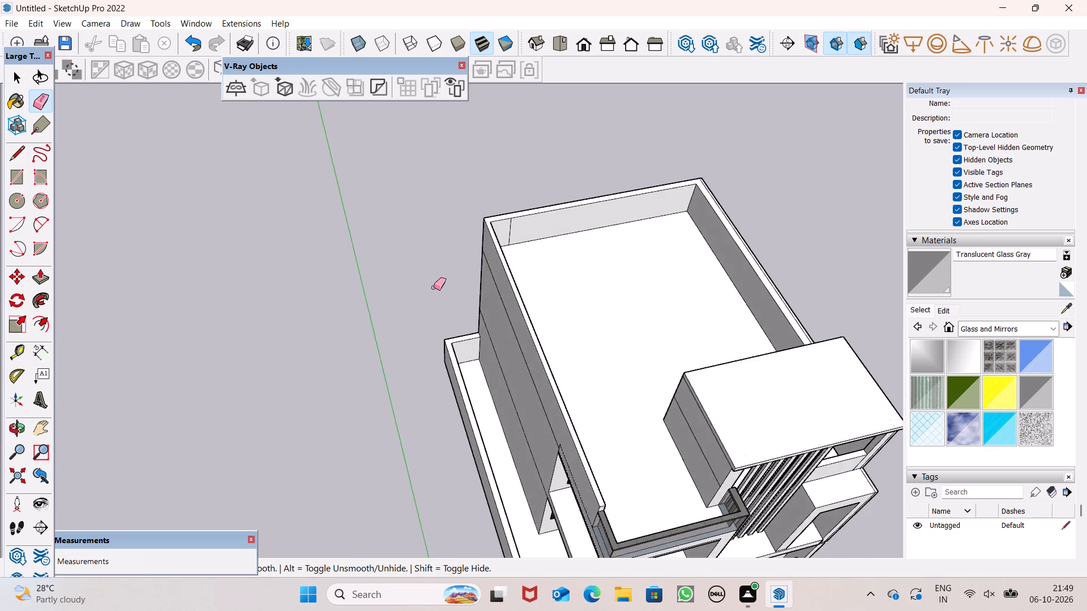
{"action": "scroll", "coordinate": [434, 287], "scroll_direction": "up", "scroll_amount": 4}
{"action": "left_click_drag", "start_coordinate": [527, 206], "coordinate": [536, 203]}
Erase the two parallel horizontal seam lines below the parapet on the house's rear wall.
{"action": "scroll", "coordinate": [574, 236], "scroll_direction": "down", "scroll_amount": 15}
{"action": "middle_click_drag", "start_coordinate": [717, 286], "coordinate": [718, 289]}
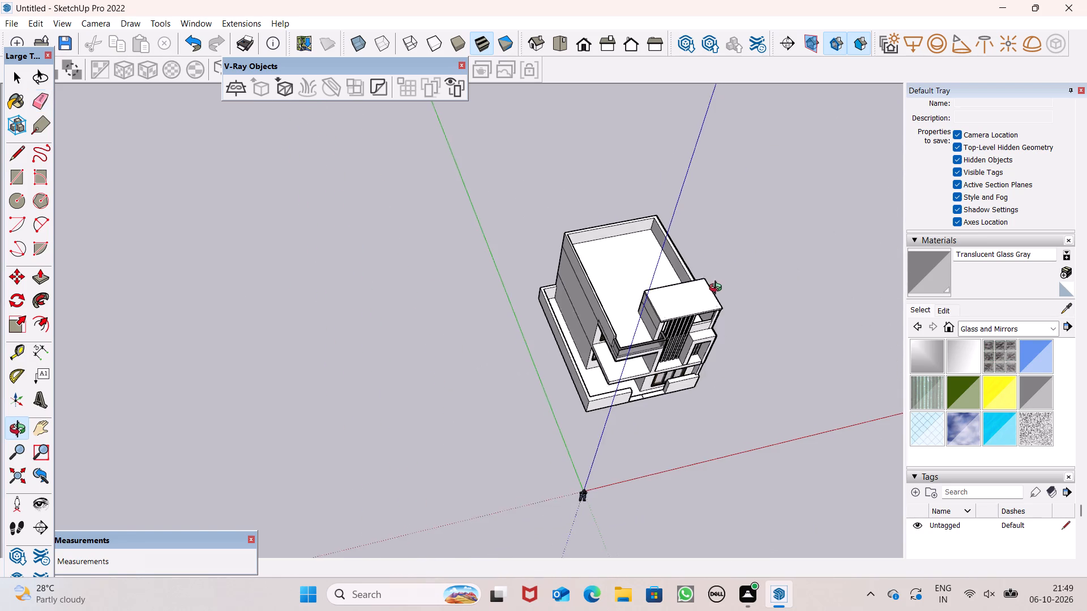
{"action": "middle_click_drag", "start_coordinate": [718, 289], "coordinate": [195, 96]}
{"action": "scroll", "coordinate": [196, 97], "scroll_direction": "up", "scroll_amount": 1}
{"action": "scroll", "coordinate": [505, 333], "scroll_direction": "down", "scroll_amount": 2}
{"action": "middle_click_drag", "start_coordinate": [553, 372], "coordinate": [352, 337]}
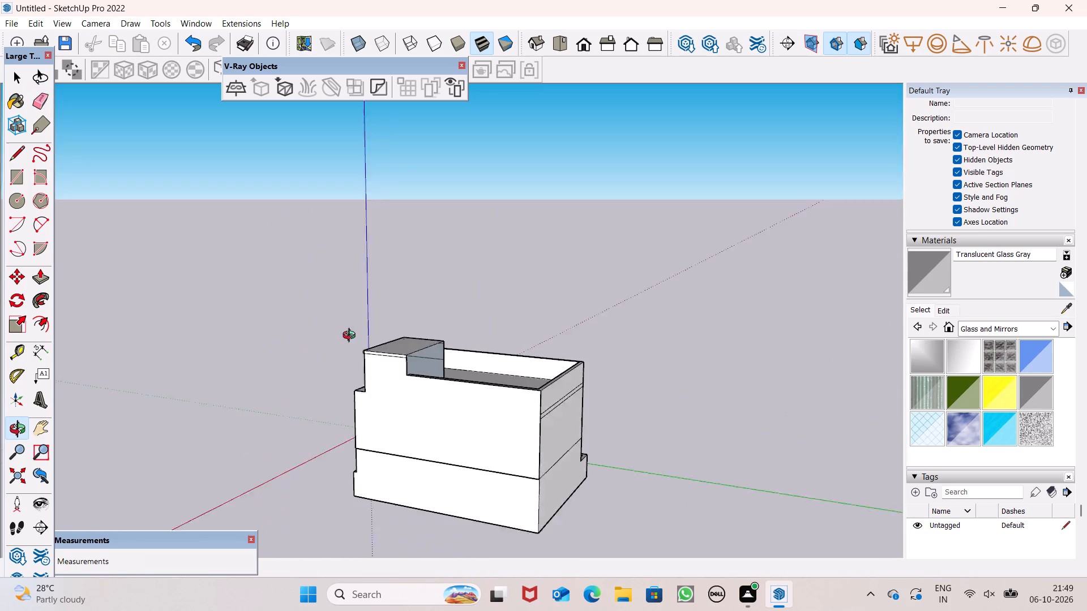
{"action": "middle_click_drag", "start_coordinate": [352, 337], "coordinate": [294, 326]}
{"action": "scroll", "coordinate": [295, 319], "scroll_direction": "up", "scroll_amount": 1}
{"action": "scroll", "coordinate": [549, 419], "scroll_direction": "up", "scroll_amount": 6}
{"action": "left_click_drag", "start_coordinate": [546, 407], "coordinate": [548, 417]}
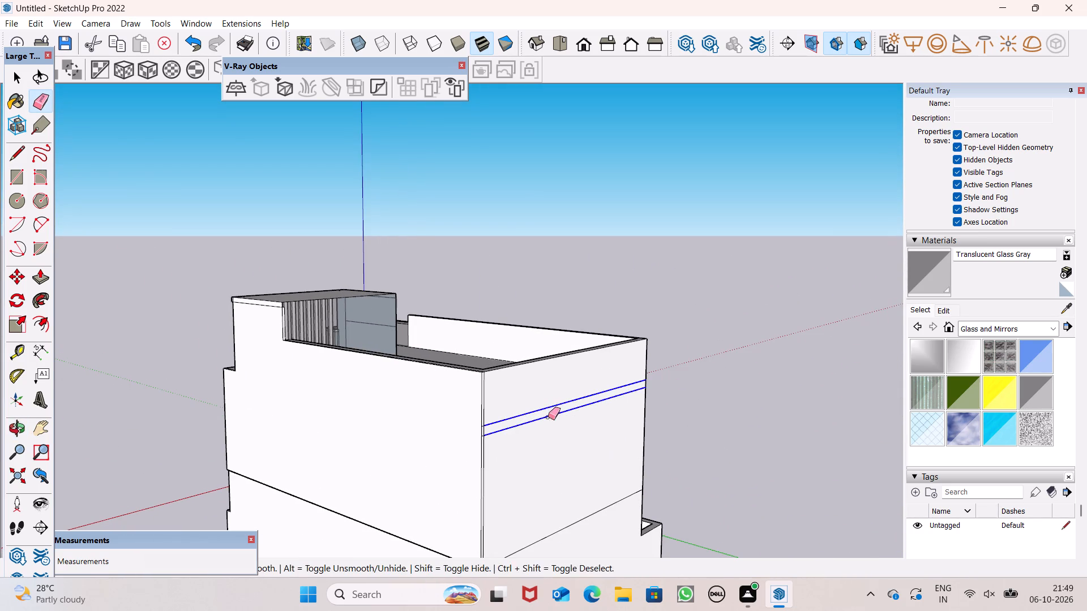
{"action": "left_click_drag", "start_coordinate": [548, 417], "coordinate": [547, 418]}
Erase the leftover vertical seam and the two short horizontal lines along the rear wall's corner edge.
{"action": "middle_click_drag", "start_coordinate": [540, 420], "coordinate": [404, 375]}
{"action": "scroll", "coordinate": [400, 368], "scroll_direction": "down", "scroll_amount": 2}
{"action": "scroll", "coordinate": [341, 421], "scroll_direction": "up", "scroll_amount": 7}
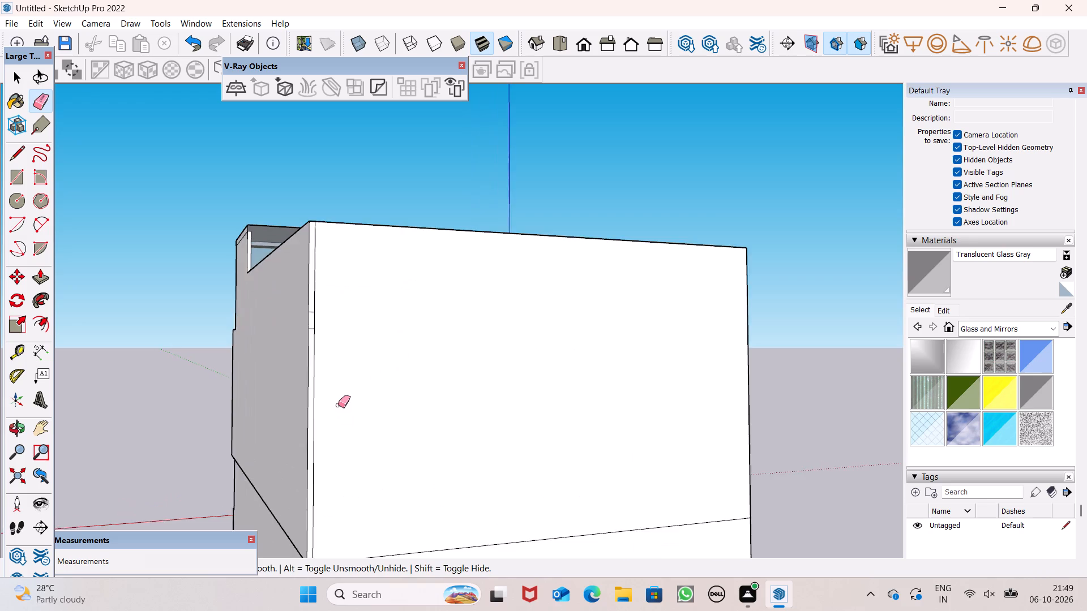
{"action": "scroll", "coordinate": [307, 312], "scroll_direction": "up", "scroll_amount": 13}
{"action": "scroll", "coordinate": [335, 329], "scroll_direction": "down", "scroll_amount": 1}
{"action": "scroll", "coordinate": [335, 329], "scroll_direction": "up", "scroll_amount": 2}
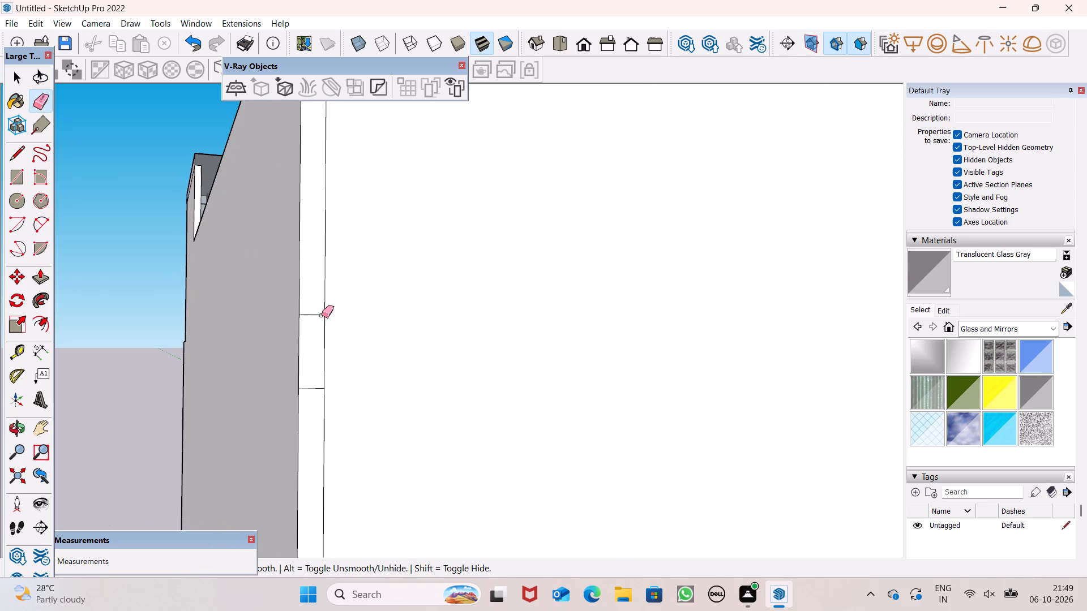
{"action": "left_click_drag", "start_coordinate": [318, 308], "coordinate": [332, 358]}
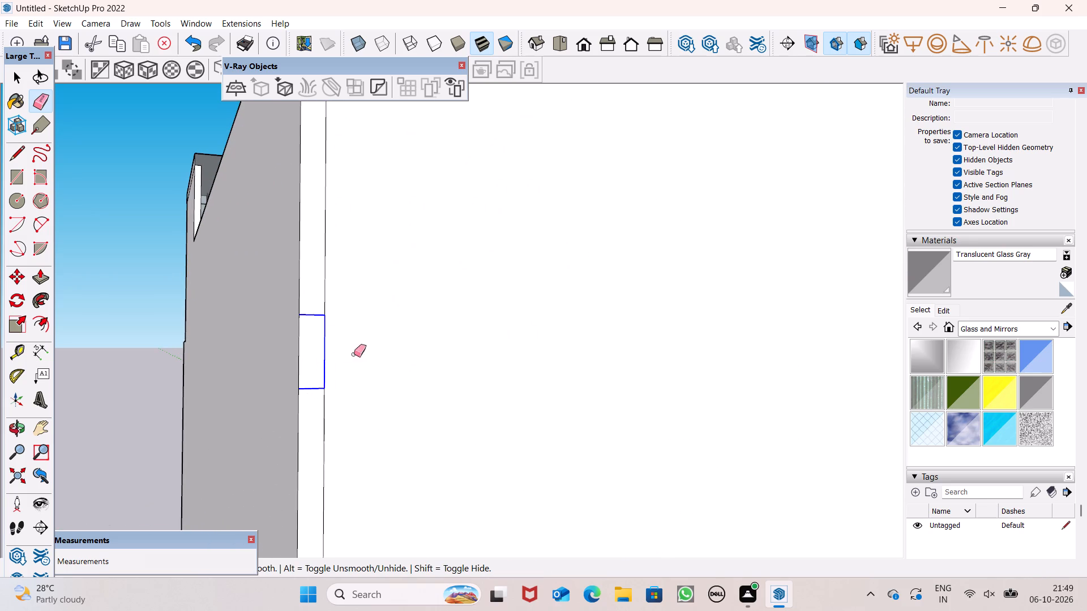
{"action": "left_click_drag", "start_coordinate": [348, 355], "coordinate": [318, 380]}
Inspect the house from the rear, the long side wall and the front for remaining seam lines.
{"action": "scroll", "coordinate": [447, 331], "scroll_direction": "down", "scroll_amount": 6}
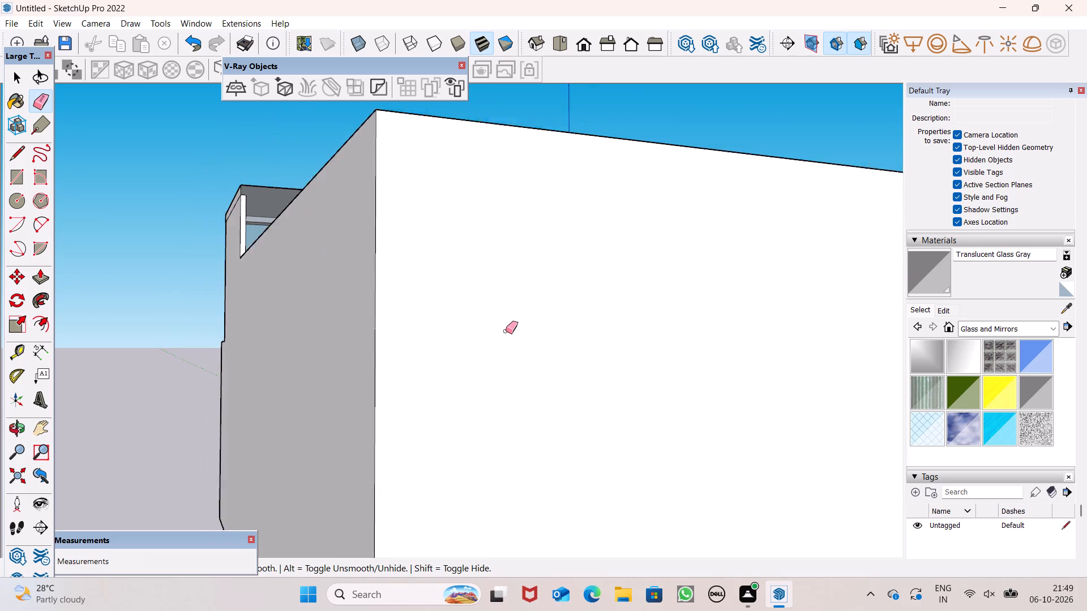
{"action": "scroll", "coordinate": [506, 331], "scroll_direction": "down", "scroll_amount": 1}
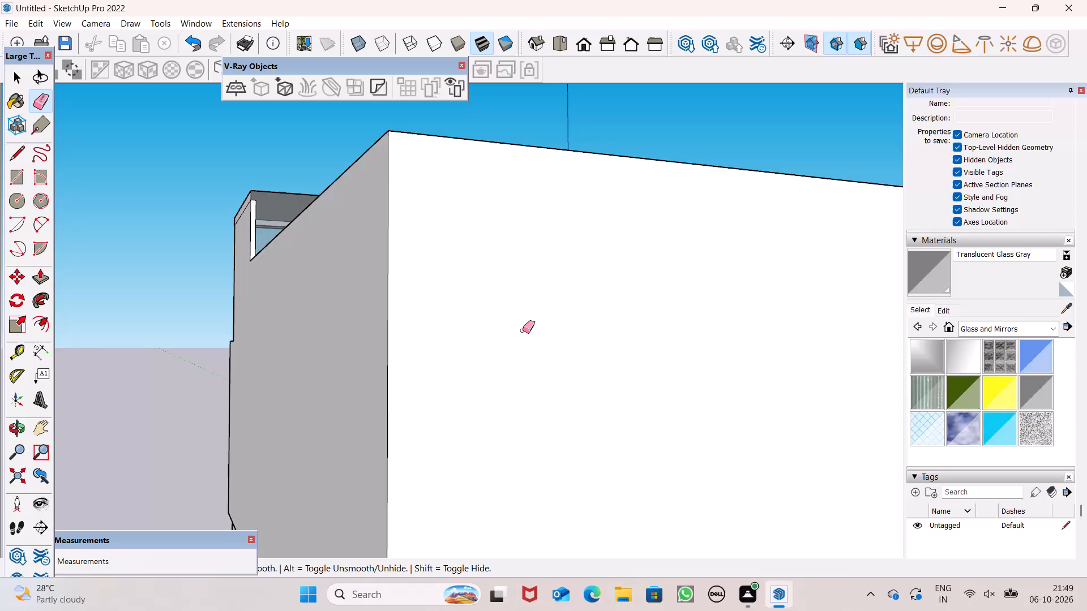
{"action": "key", "text": "space"}
{"action": "scroll", "coordinate": [651, 304], "scroll_direction": "down", "scroll_amount": 13}
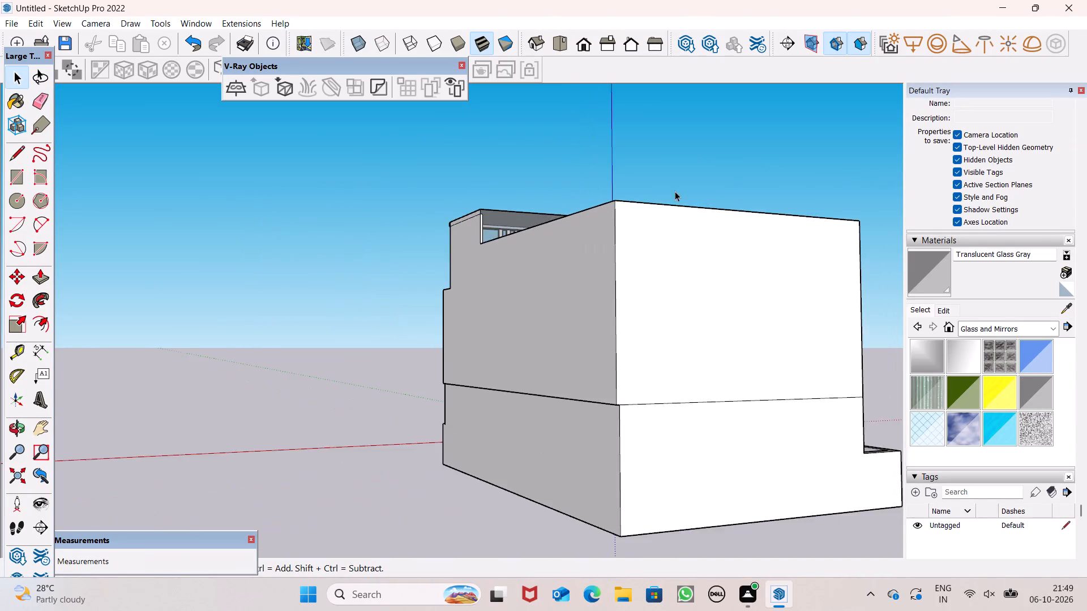
{"action": "scroll", "coordinate": [675, 191], "scroll_direction": "down", "scroll_amount": 3}
{"action": "scroll", "coordinate": [692, 242], "scroll_direction": "down", "scroll_amount": 2}
{"action": "middle_click_drag", "start_coordinate": [715, 305], "coordinate": [438, 432]}
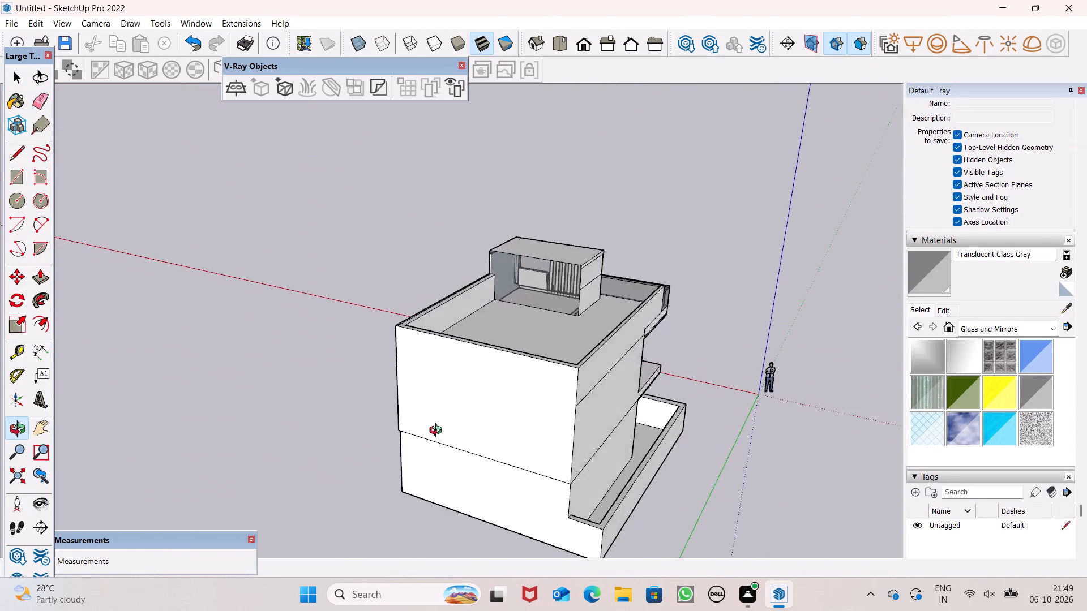
{"action": "middle_click_drag", "start_coordinate": [438, 432], "coordinate": [69, 412]}
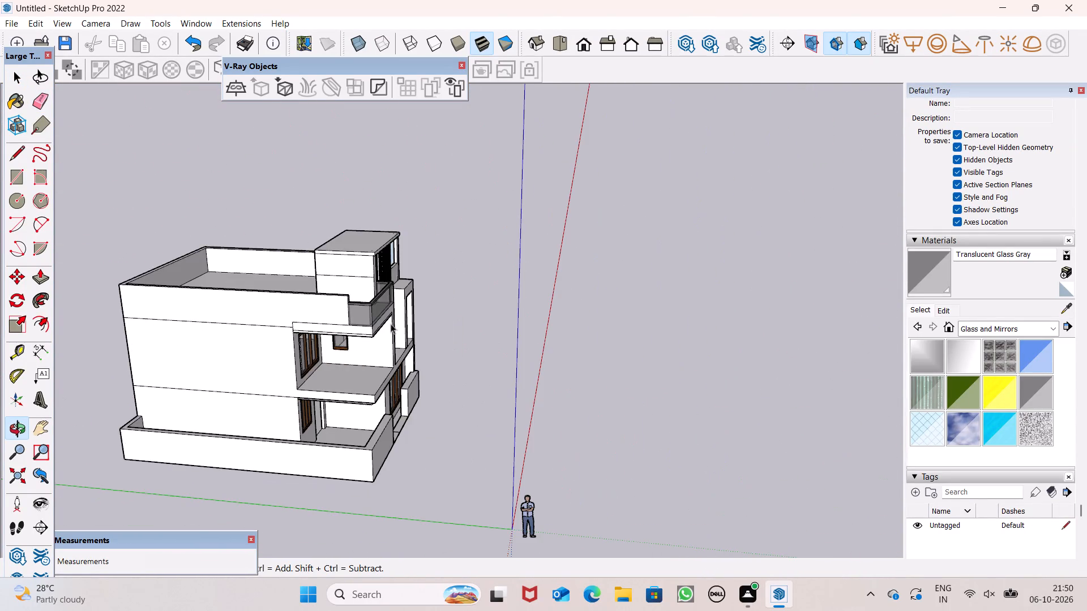
{"action": "scroll", "coordinate": [391, 322], "scroll_direction": "down", "scroll_amount": 4}
{"action": "middle_click_drag", "start_coordinate": [414, 321], "coordinate": [130, 311]}
{"action": "scroll", "coordinate": [427, 270], "scroll_direction": "up", "scroll_amount": 1}
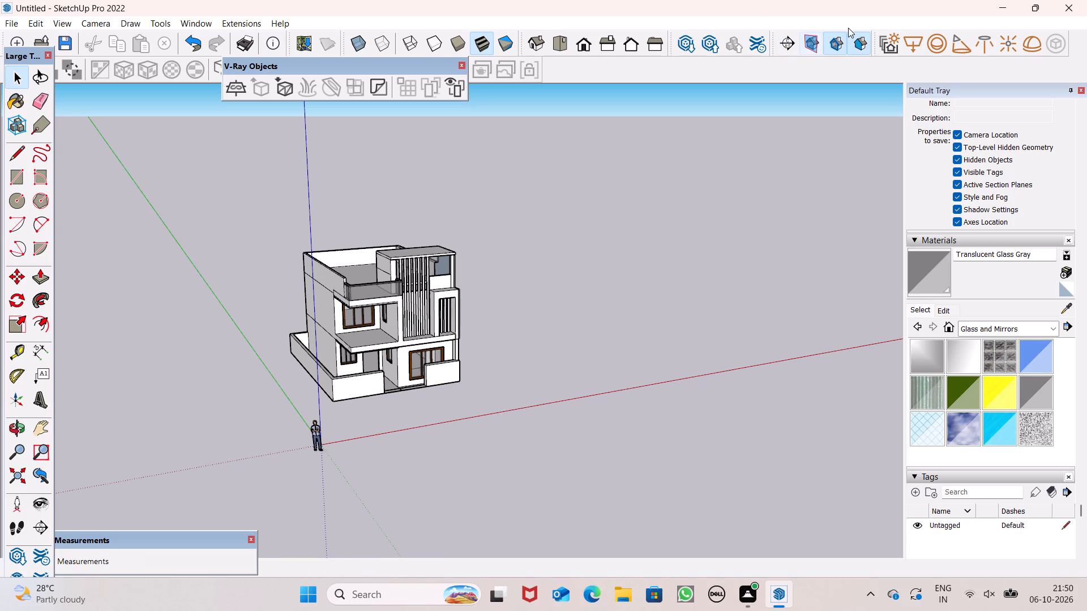
{"action": "middle_click_drag", "start_coordinate": [388, 306], "coordinate": [404, 342]}
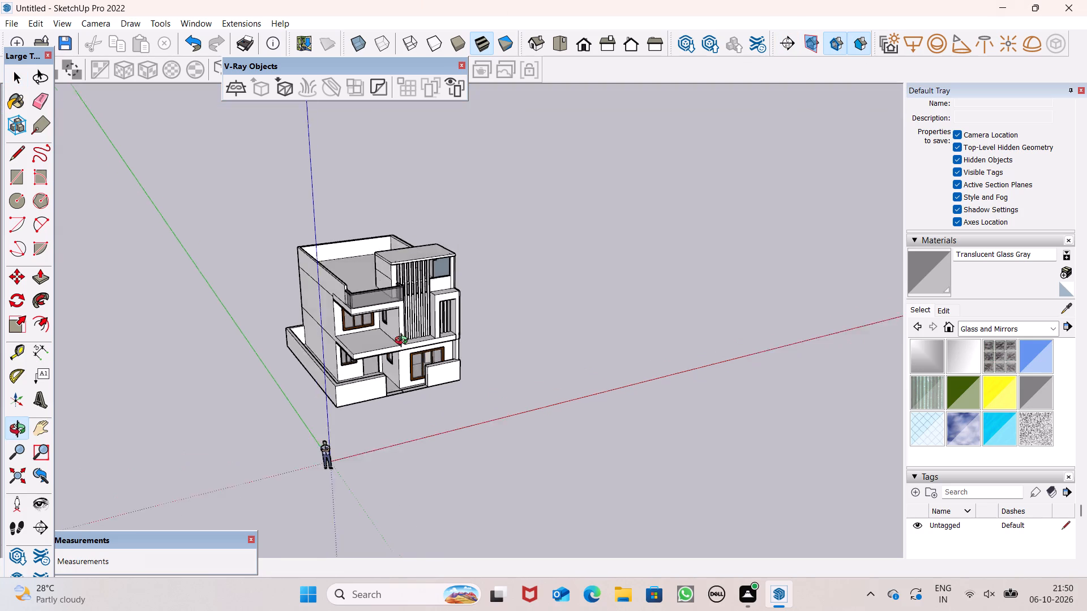
{"action": "middle_click_drag", "start_coordinate": [404, 342], "coordinate": [651, 313]}
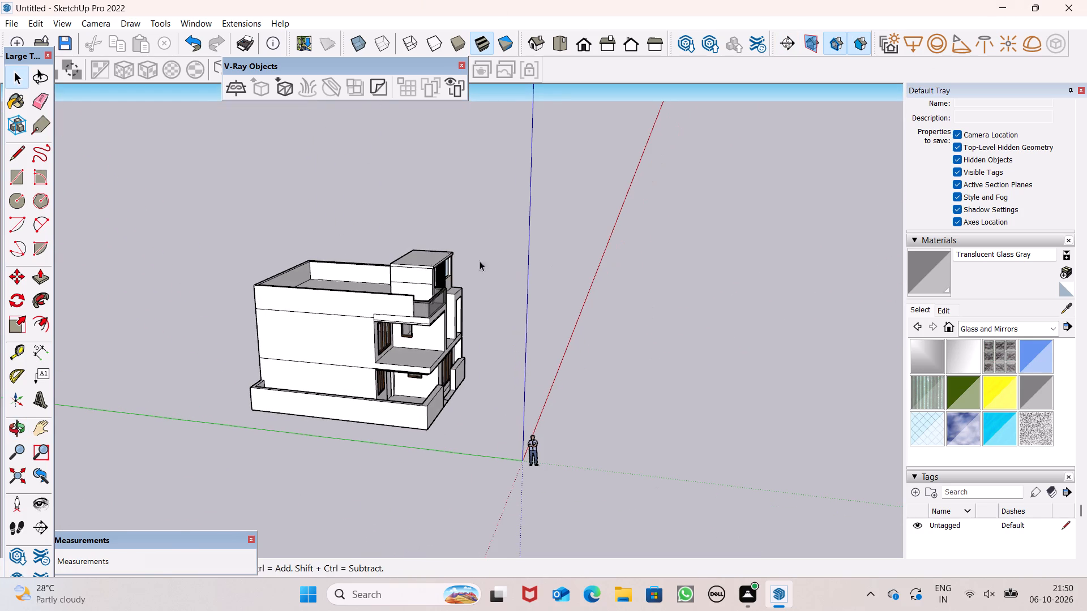
Erase the mid-height seam and the line below the roof slab on the upper enclosure's side wall.
{"action": "scroll", "coordinate": [401, 269], "scroll_direction": "up", "scroll_amount": 5}
{"action": "left_click", "coordinate": [36, 102]}
{"action": "scroll", "coordinate": [383, 298], "scroll_direction": "up", "scroll_amount": 6}
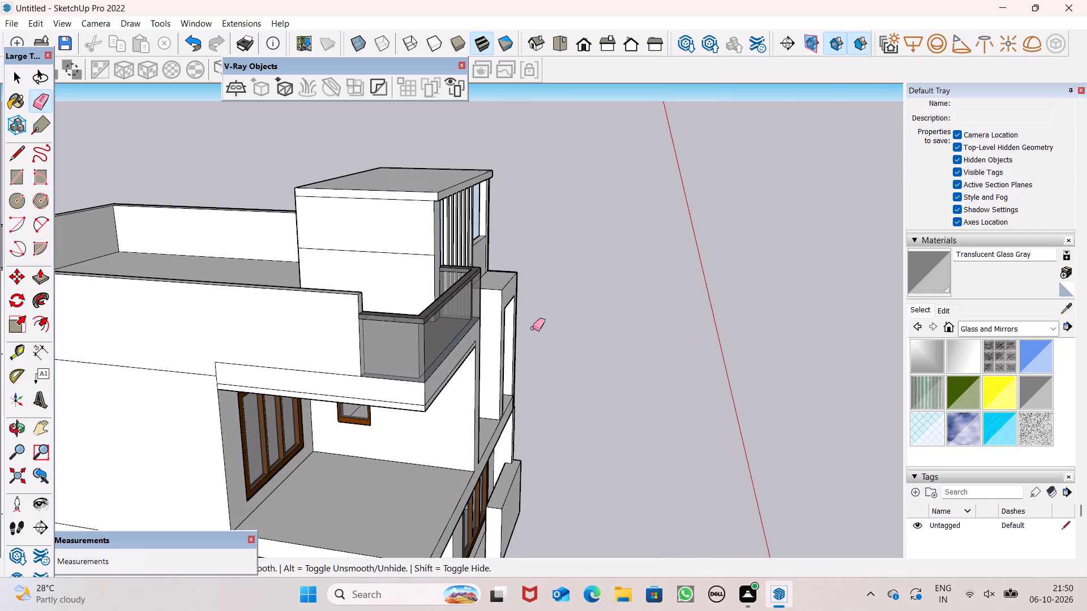
{"action": "left_click_drag", "start_coordinate": [397, 236], "coordinate": [394, 264]}
{"action": "scroll", "coordinate": [565, 235], "scroll_direction": "down", "scroll_amount": 6}
{"action": "middle_click_drag", "start_coordinate": [744, 286], "coordinate": [604, 289]}
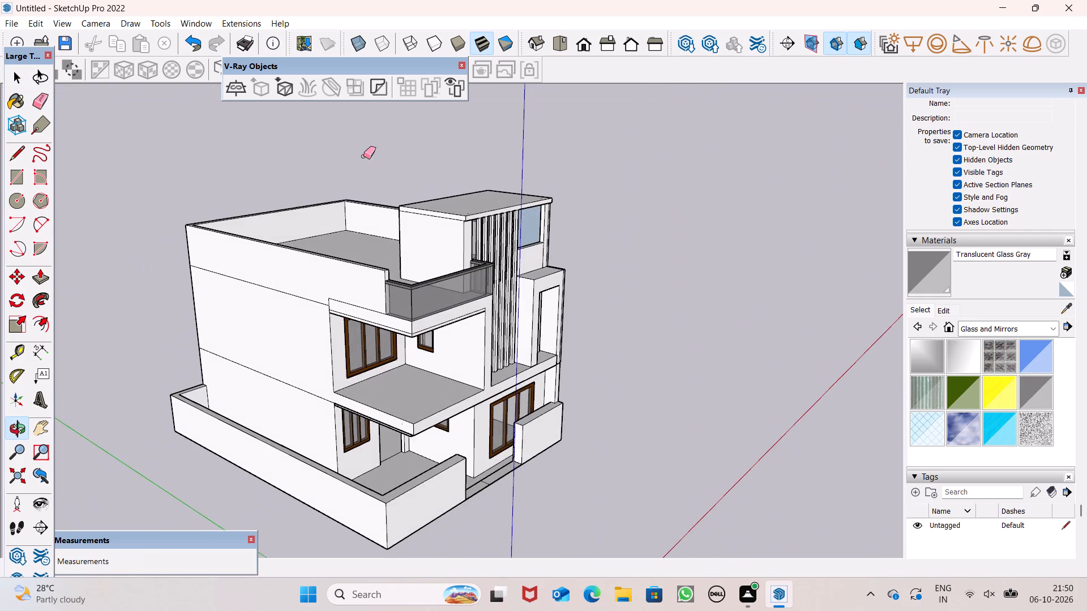
{"action": "scroll", "coordinate": [365, 164], "scroll_direction": "up", "scroll_amount": 1}
{"action": "scroll", "coordinate": [420, 208], "scroll_direction": "up", "scroll_amount": 3}
{"action": "scroll", "coordinate": [417, 209], "scroll_direction": "down", "scroll_amount": 1}
{"action": "scroll", "coordinate": [417, 209], "scroll_direction": "up", "scroll_amount": 1}
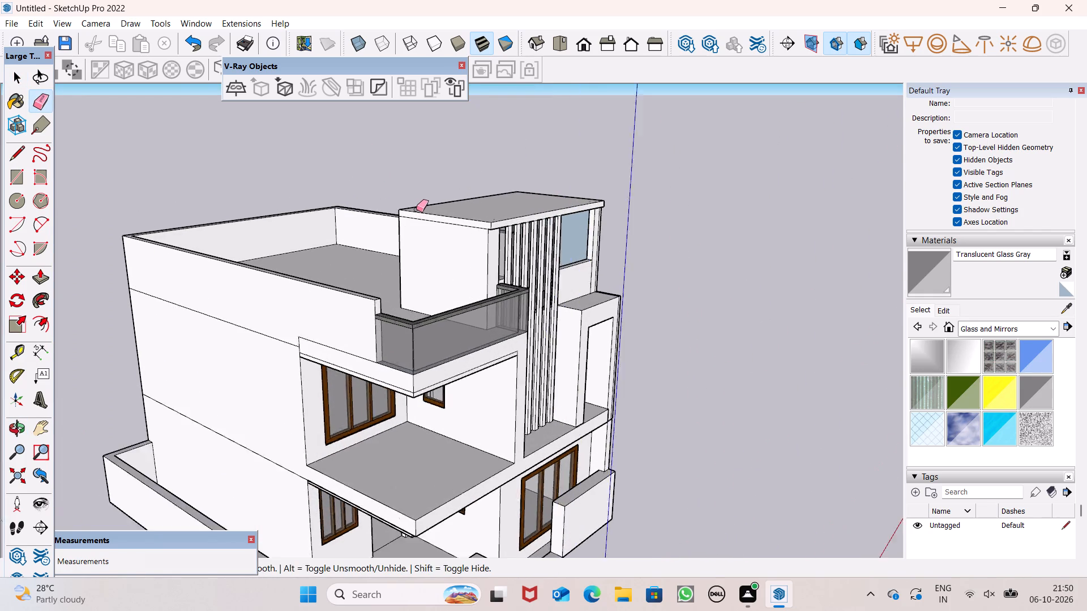
{"action": "scroll", "coordinate": [416, 209], "scroll_direction": "up", "scroll_amount": 1}
{"action": "left_click_drag", "start_coordinate": [481, 225], "coordinate": [480, 231]}
Erase the vertical seam between the upper enclosure's front parapet and its side wall above the projecting box.
{"action": "middle_click_drag", "start_coordinate": [585, 249], "coordinate": [569, 247]}
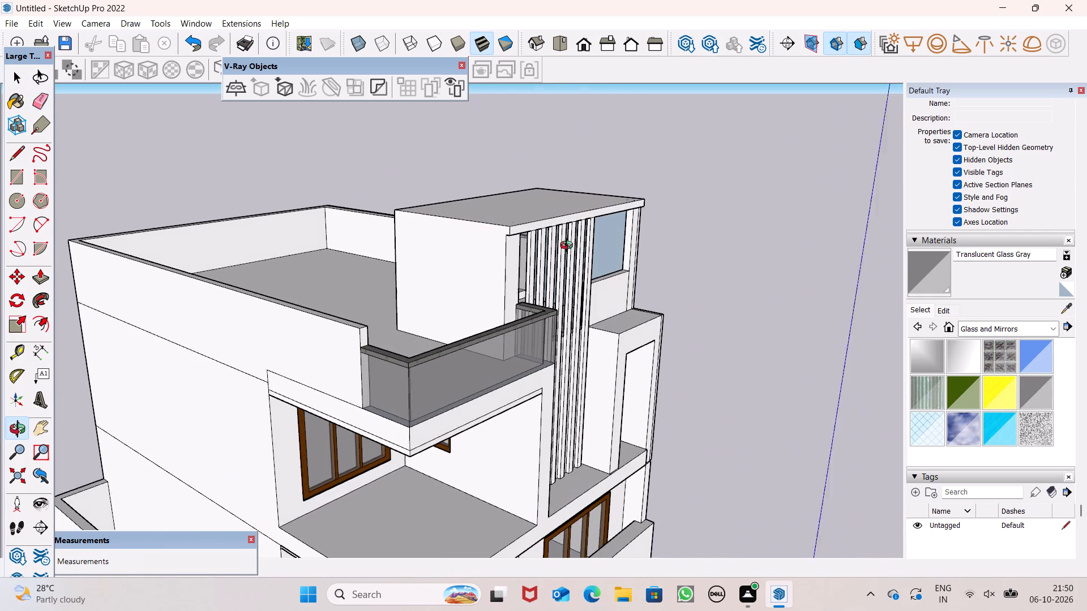
{"action": "middle_click_drag", "start_coordinate": [569, 247], "coordinate": [392, 128]}
{"action": "middle_click_drag", "start_coordinate": [613, 214], "coordinate": [588, 262]}
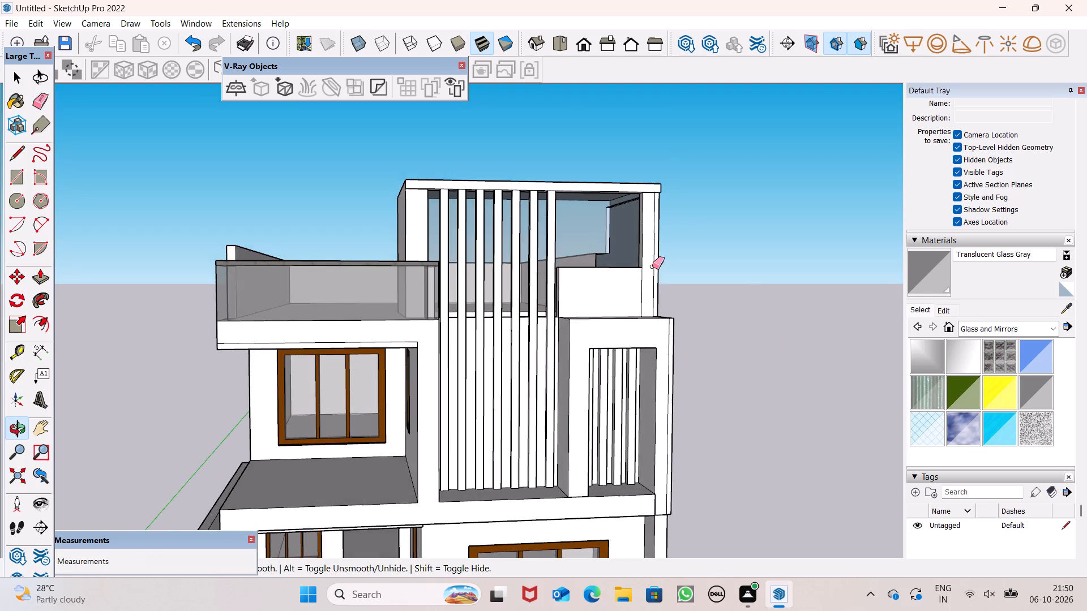
{"action": "scroll", "coordinate": [652, 266], "scroll_direction": "up", "scroll_amount": 6}
{"action": "left_click_drag", "start_coordinate": [633, 308], "coordinate": [628, 313]}
{"action": "left_click", "coordinate": [656, 304]}
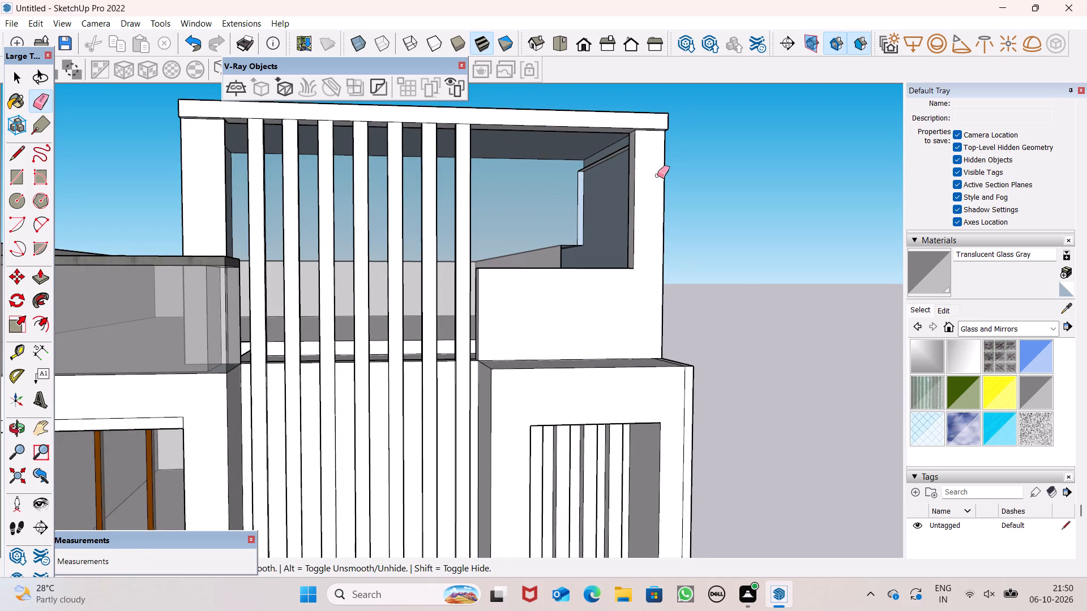
Erase the vertical seam on the projecting box's front face and the short line across its top, near the outer edge.
{"action": "scroll", "coordinate": [657, 175], "scroll_direction": "down", "scroll_amount": 7}
{"action": "scroll", "coordinate": [682, 349], "scroll_direction": "up", "scroll_amount": 7}
{"action": "left_click_drag", "start_coordinate": [674, 320], "coordinate": [662, 322]}
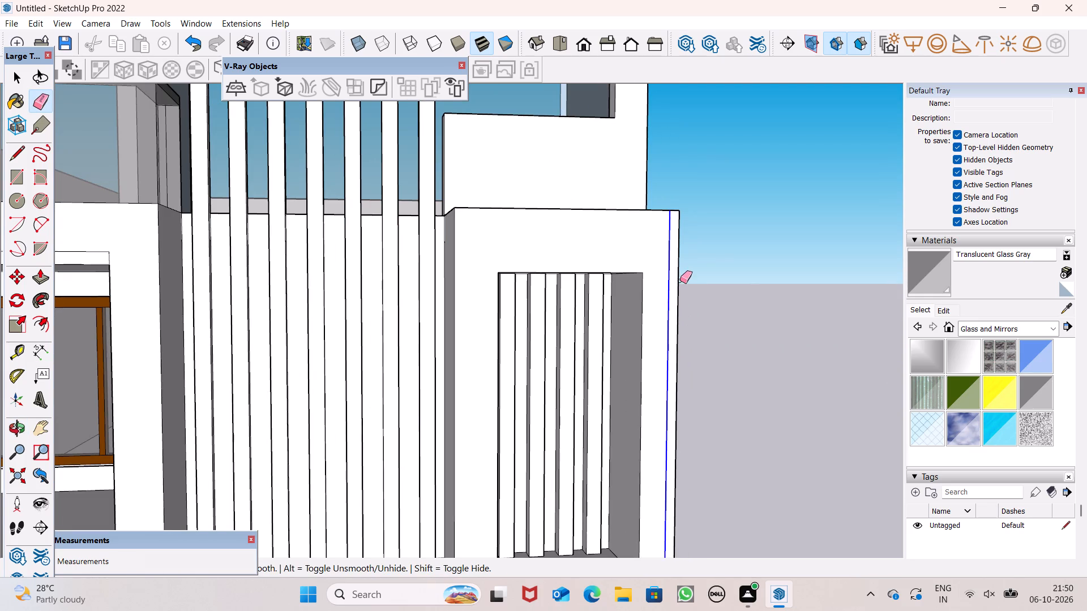
{"action": "scroll", "coordinate": [680, 281], "scroll_direction": "down", "scroll_amount": 4}
{"action": "middle_click_drag", "start_coordinate": [732, 267], "coordinate": [656, 442]}
{"action": "scroll", "coordinate": [660, 441], "scroll_direction": "up", "scroll_amount": 1}
{"action": "scroll", "coordinate": [648, 317], "scroll_direction": "up", "scroll_amount": 5}
{"action": "left_click", "coordinate": [659, 307]}
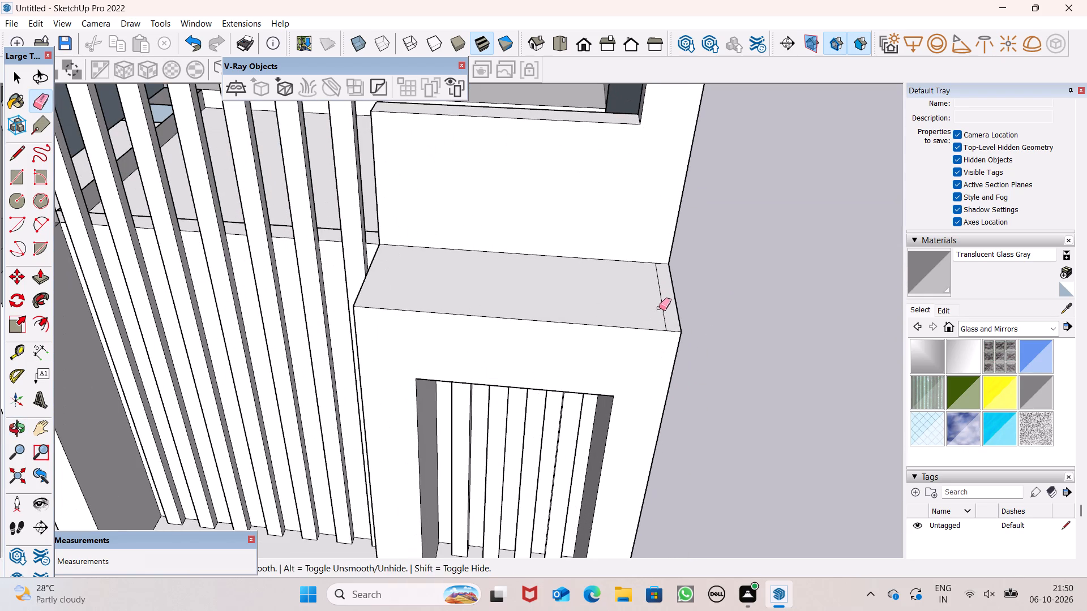
{"action": "left_click_drag", "start_coordinate": [666, 303], "coordinate": [642, 307]}
Push/Pull the projecting box's front frame out 1 3/16" flush with the floor band below it.
{"action": "scroll", "coordinate": [714, 220], "scroll_direction": "down", "scroll_amount": 3}
{"action": "scroll", "coordinate": [714, 220], "scroll_direction": "up", "scroll_amount": 1}
{"action": "scroll", "coordinate": [714, 220], "scroll_direction": "down", "scroll_amount": 9}
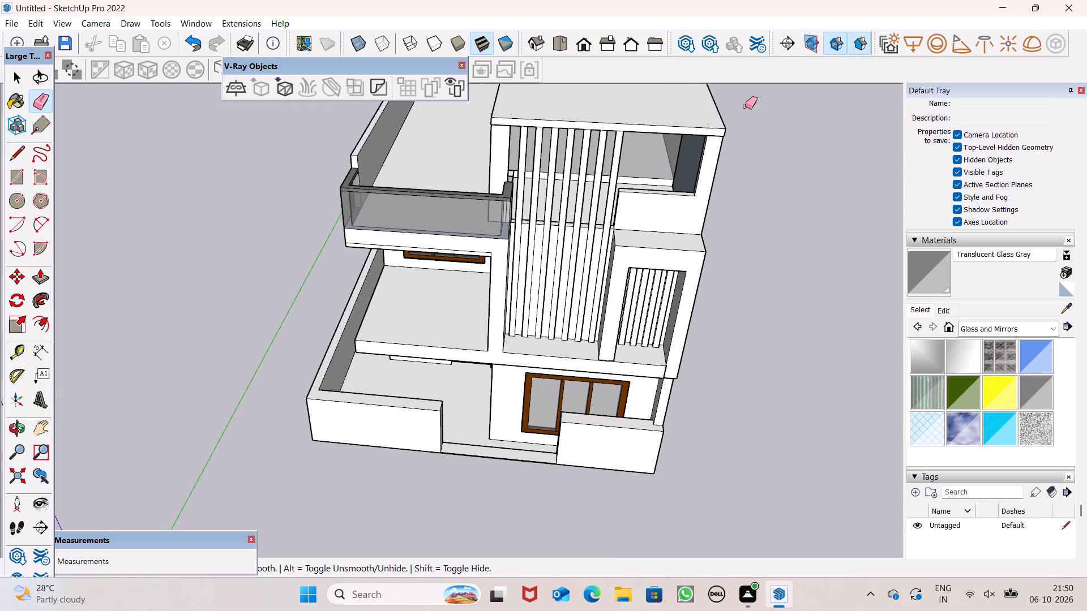
{"action": "middle_click_drag", "start_coordinate": [660, 395], "coordinate": [660, 344]}
{"action": "scroll", "coordinate": [658, 362], "scroll_direction": "up", "scroll_amount": 1}
{"action": "scroll", "coordinate": [608, 376], "scroll_direction": "up", "scroll_amount": 5}
{"action": "scroll", "coordinate": [596, 368], "scroll_direction": "down", "scroll_amount": 1}
{"action": "scroll", "coordinate": [596, 368], "scroll_direction": "up", "scroll_amount": 1}
{"action": "scroll", "coordinate": [600, 352], "scroll_direction": "down", "scroll_amount": 1}
{"action": "scroll", "coordinate": [600, 351], "scroll_direction": "up", "scroll_amount": 5}
{"action": "middle_click_drag", "start_coordinate": [608, 345], "coordinate": [611, 419]}
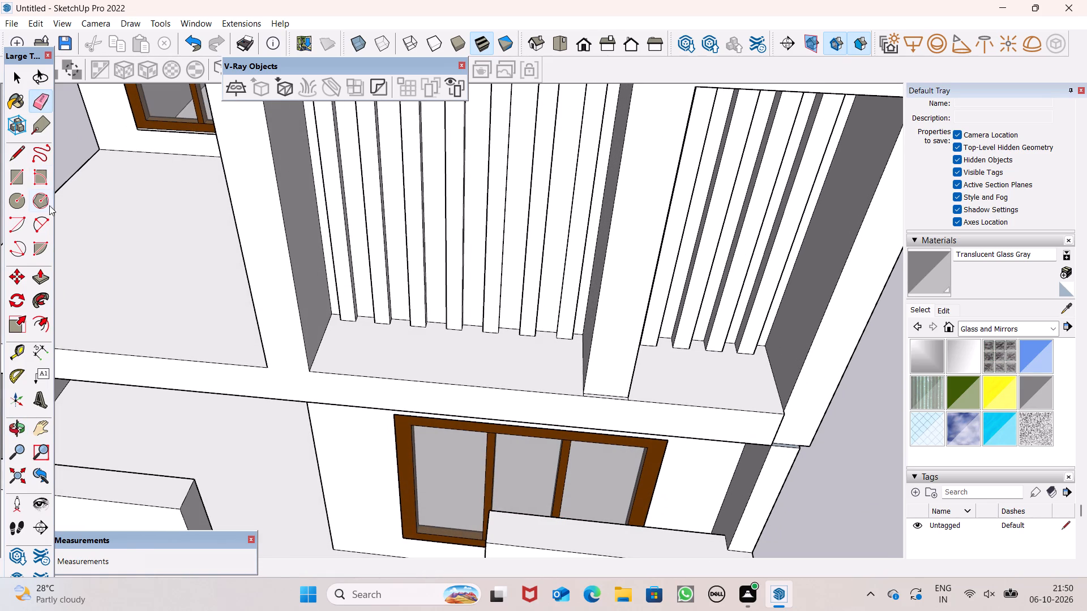
{"action": "left_click", "coordinate": [41, 273]}
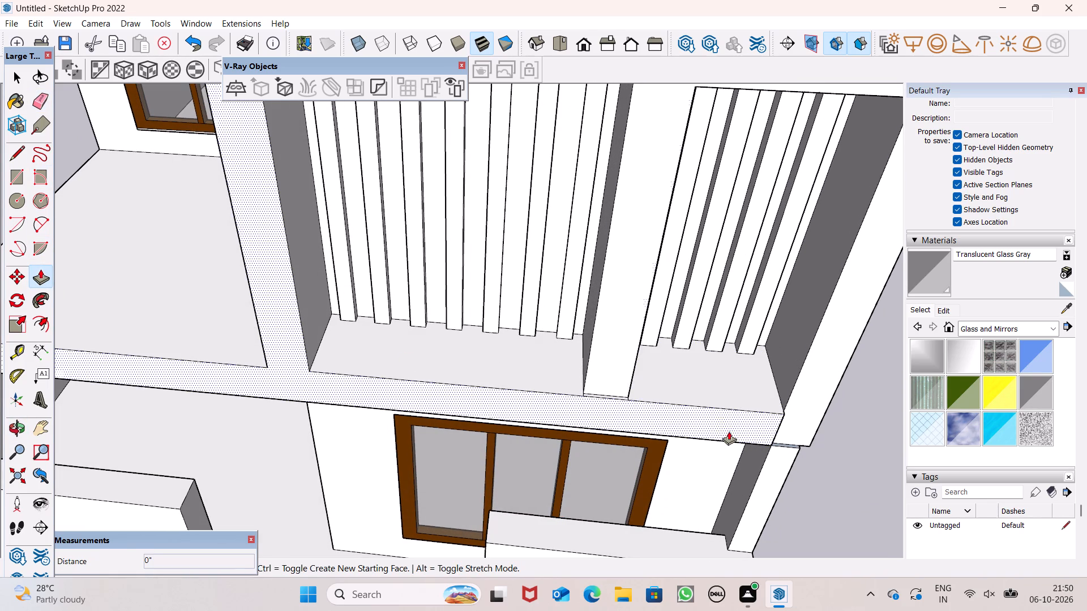
{"action": "left_click_drag", "start_coordinate": [620, 381], "coordinate": [682, 404]}
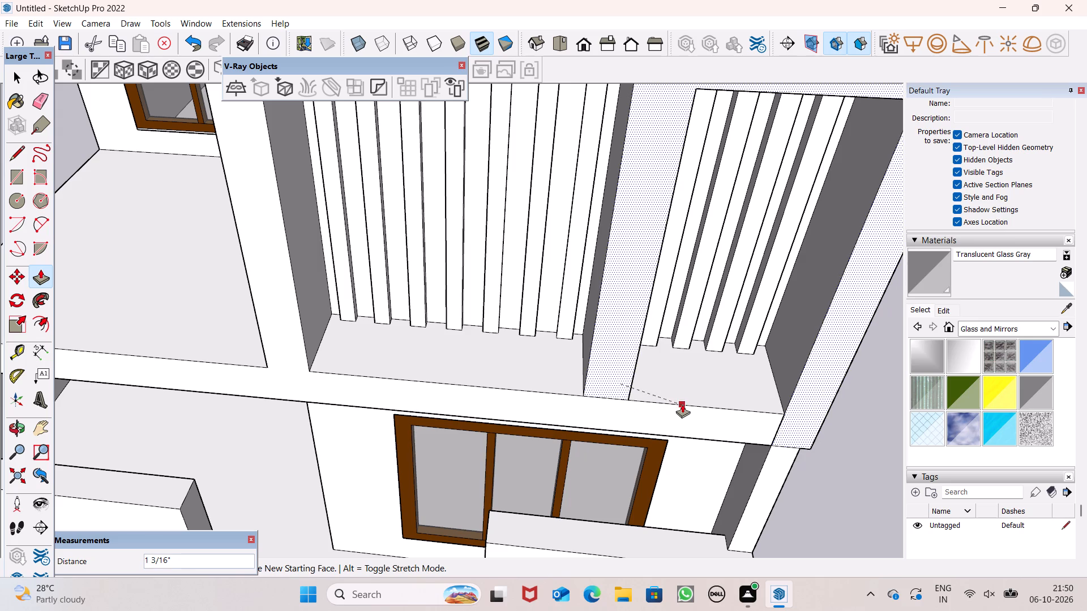
{"action": "left_click_drag", "start_coordinate": [682, 404], "coordinate": [683, 405]}
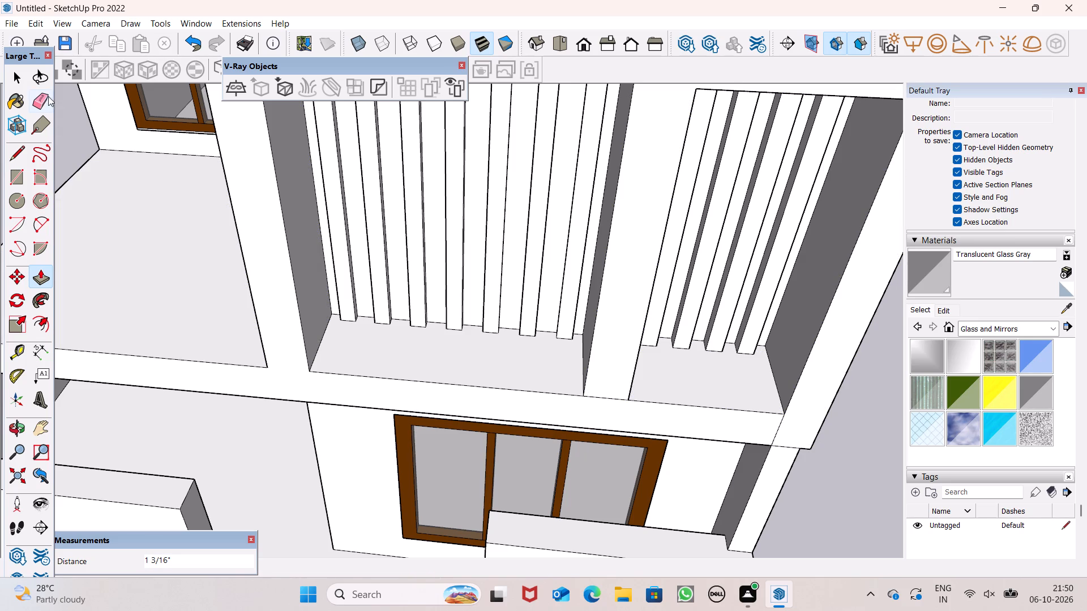
Erase the seam lines where the projecting box's inner pier and outer column meet the floor band.
{"action": "left_click", "coordinate": [45, 101]}
{"action": "scroll", "coordinate": [440, 371], "scroll_direction": "up", "scroll_amount": 4}
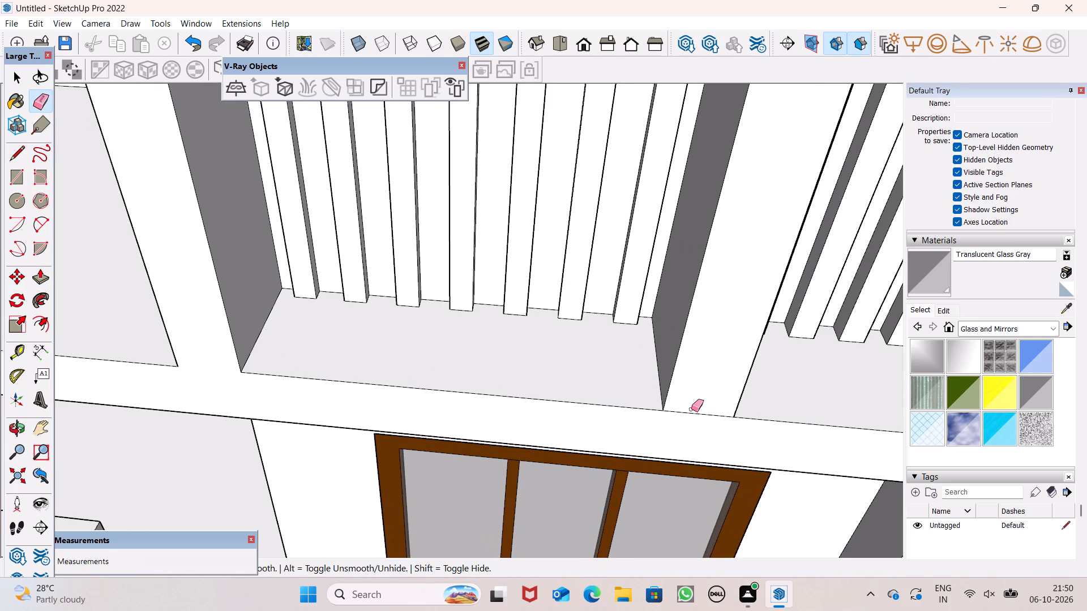
{"action": "left_click_drag", "start_coordinate": [691, 409], "coordinate": [682, 420]}
{"action": "scroll", "coordinate": [675, 399], "scroll_direction": "down", "scroll_amount": 10}
{"action": "scroll", "coordinate": [770, 417], "scroll_direction": "up", "scroll_amount": 4}
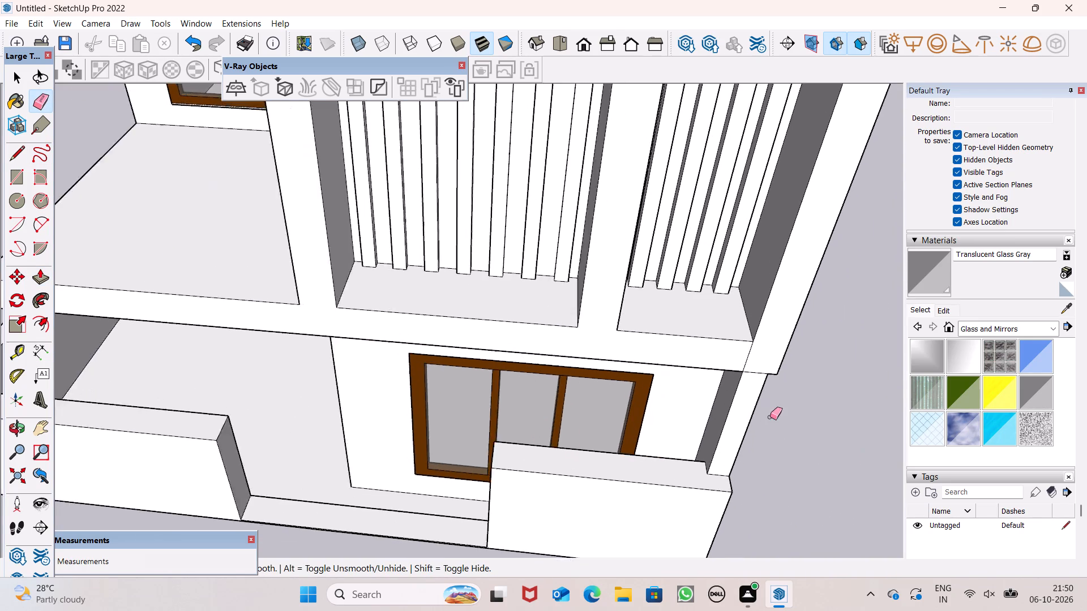
{"action": "scroll", "coordinate": [770, 417], "scroll_direction": "down", "scroll_amount": 1}
{"action": "scroll", "coordinate": [770, 417], "scroll_direction": "up", "scroll_amount": 1}
{"action": "scroll", "coordinate": [750, 373], "scroll_direction": "up", "scroll_amount": 5}
{"action": "left_click_drag", "start_coordinate": [749, 341], "coordinate": [739, 339]}
{"action": "left_click_drag", "start_coordinate": [750, 362], "coordinate": [751, 371]}
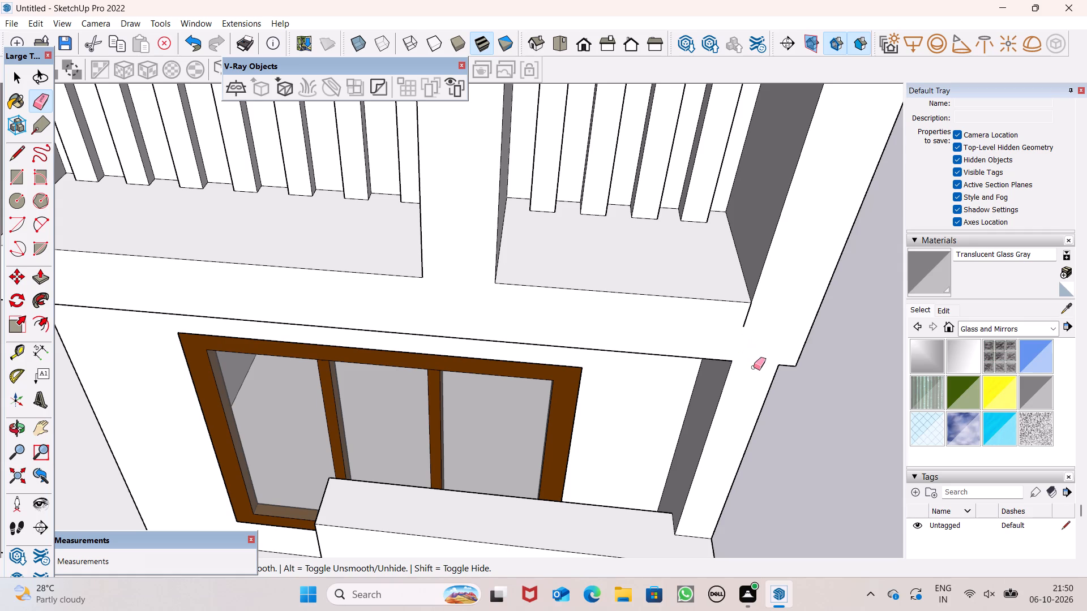
{"action": "left_click_drag", "start_coordinate": [746, 323], "coordinate": [741, 322]}
{"action": "scroll", "coordinate": [790, 337], "scroll_direction": "down", "scroll_amount": 10}
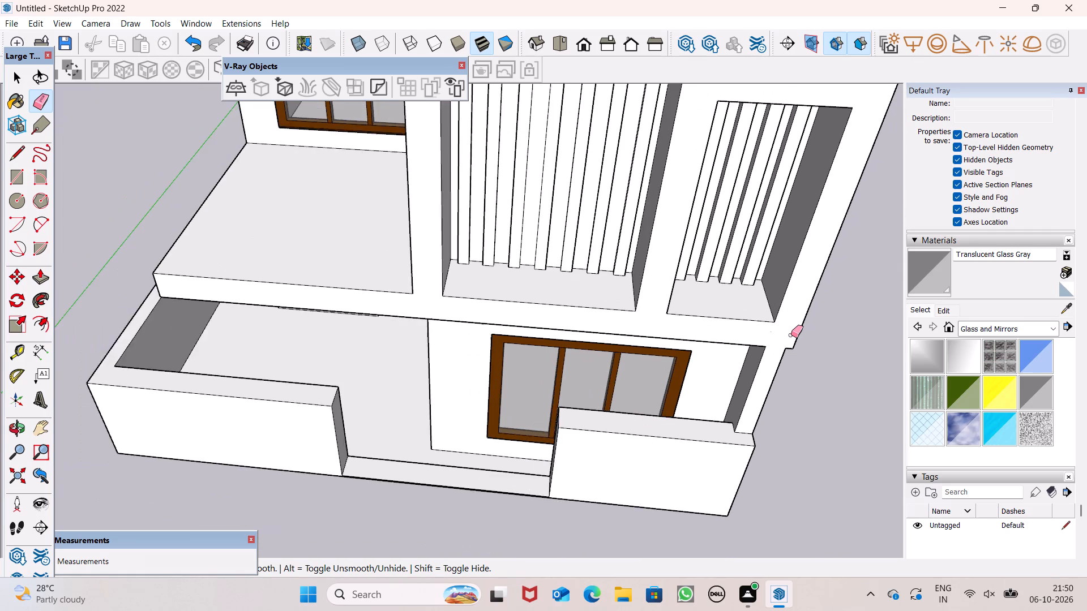
{"action": "scroll", "coordinate": [791, 335], "scroll_direction": "down", "scroll_amount": 2}
{"action": "scroll", "coordinate": [805, 283], "scroll_direction": "down", "scroll_amount": 6}
{"action": "middle_click_drag", "start_coordinate": [765, 300], "coordinate": [753, 208]}
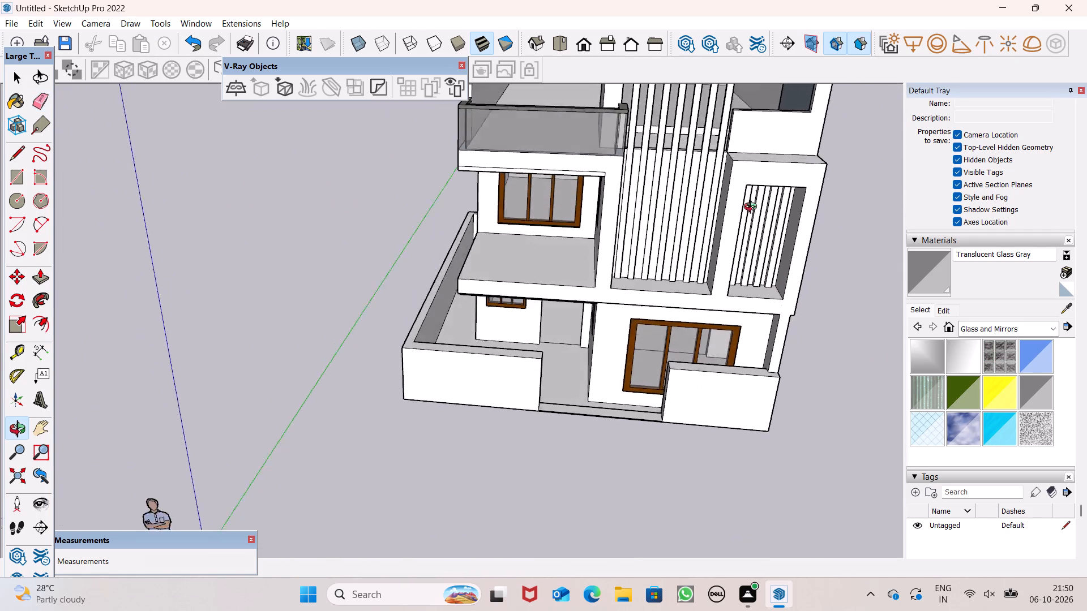
Push/Pull the ground-floor outer side wall out 3 1/4" flush with the upper side wall above it.
{"action": "middle_click_drag", "start_coordinate": [753, 208], "coordinate": [742, 170]}
{"action": "scroll", "coordinate": [739, 167], "scroll_direction": "down", "scroll_amount": 2}
{"action": "middle_click_drag", "start_coordinate": [835, 332], "coordinate": [635, 288]}
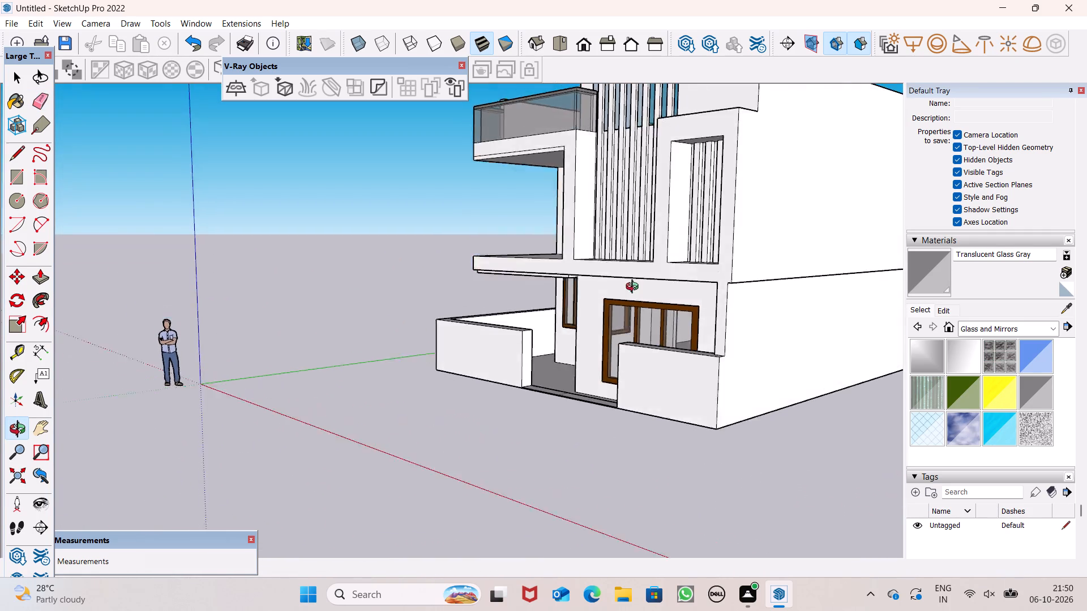
{"action": "middle_click_drag", "start_coordinate": [635, 288], "coordinate": [667, 367]}
{"action": "scroll", "coordinate": [812, 430], "scroll_direction": "up", "scroll_amount": 3}
{"action": "key", "text": "space"}
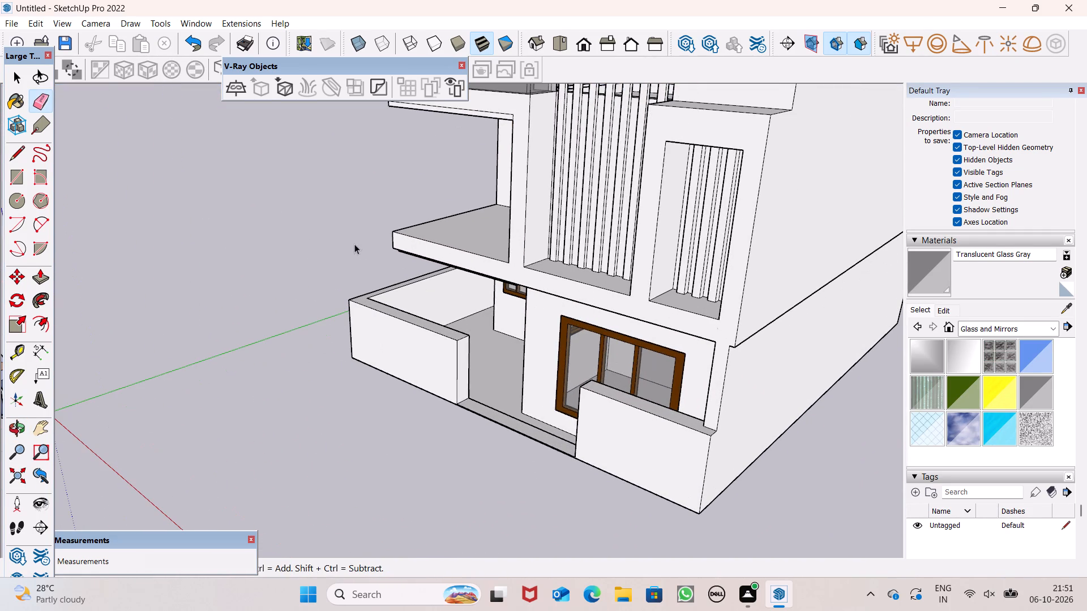
{"action": "left_click", "coordinate": [46, 283]}
{"action": "scroll", "coordinate": [789, 442], "scroll_direction": "up", "scroll_amount": 3}
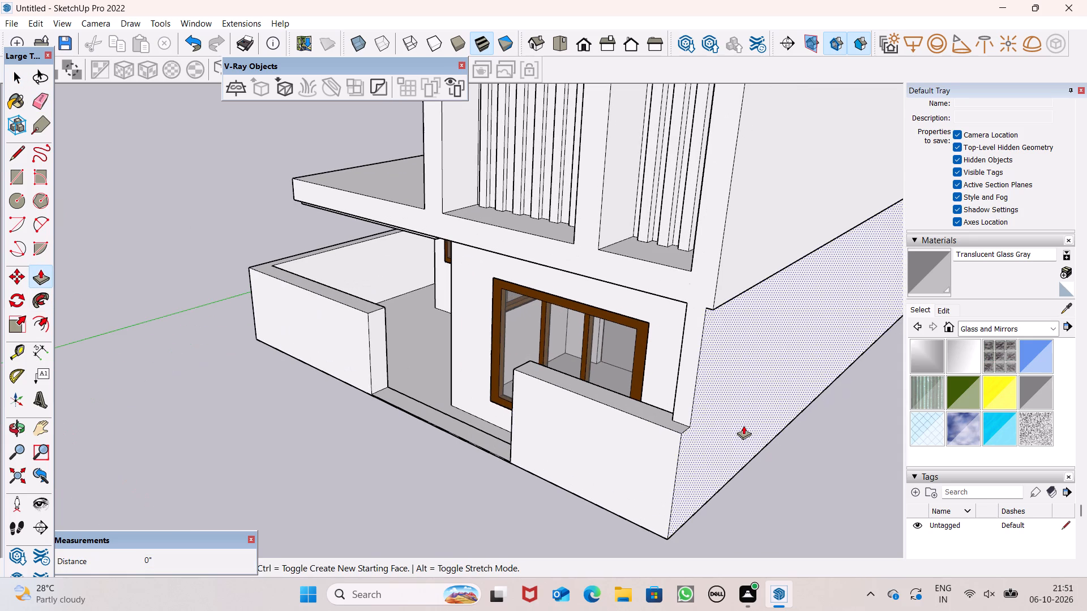
{"action": "left_click_drag", "start_coordinate": [743, 425], "coordinate": [746, 286]}
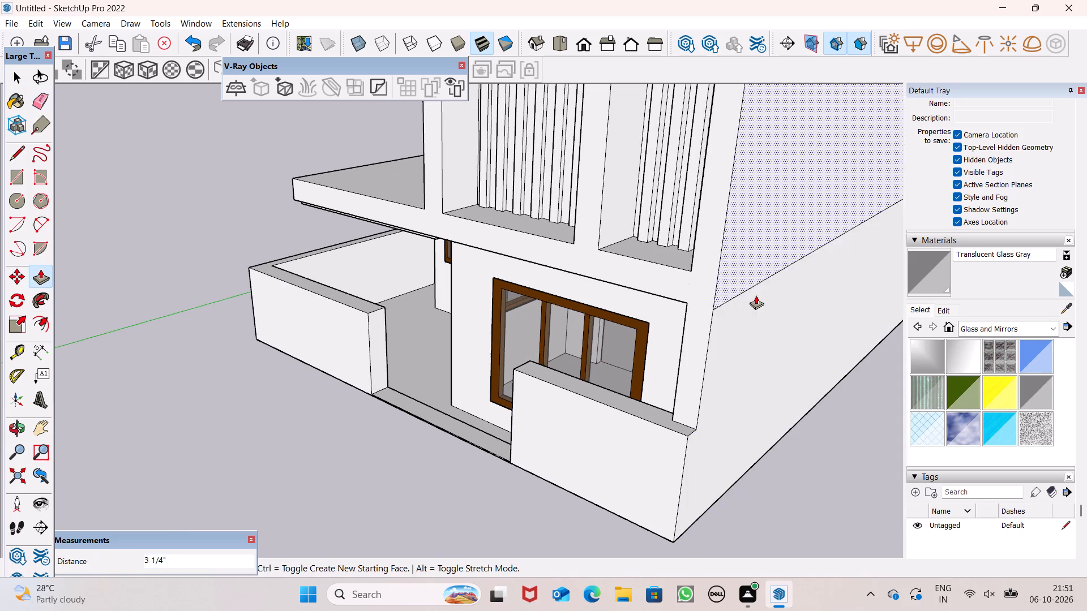
Examine the whole house from the front at several angles.
{"action": "scroll", "coordinate": [758, 313], "scroll_direction": "down", "scroll_amount": 6}
{"action": "middle_click_drag", "start_coordinate": [750, 349], "coordinate": [921, 357]}
{"action": "scroll", "coordinate": [733, 263], "scroll_direction": "down", "scroll_amount": 4}
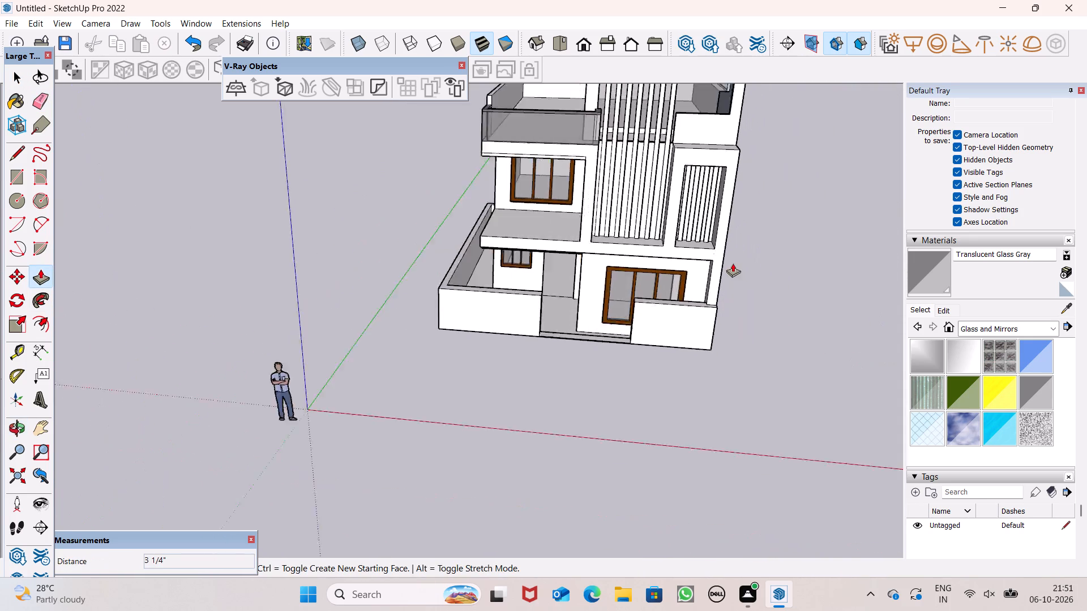
{"action": "scroll", "coordinate": [733, 263], "scroll_direction": "down", "scroll_amount": 2}
{"action": "middle_click_drag", "start_coordinate": [722, 308], "coordinate": [836, 308]}
{"action": "scroll", "coordinate": [720, 252], "scroll_direction": "down", "scroll_amount": 2}
{"action": "key", "text": "space"}
{"action": "middle_click_drag", "start_coordinate": [744, 269], "coordinate": [713, 262]}
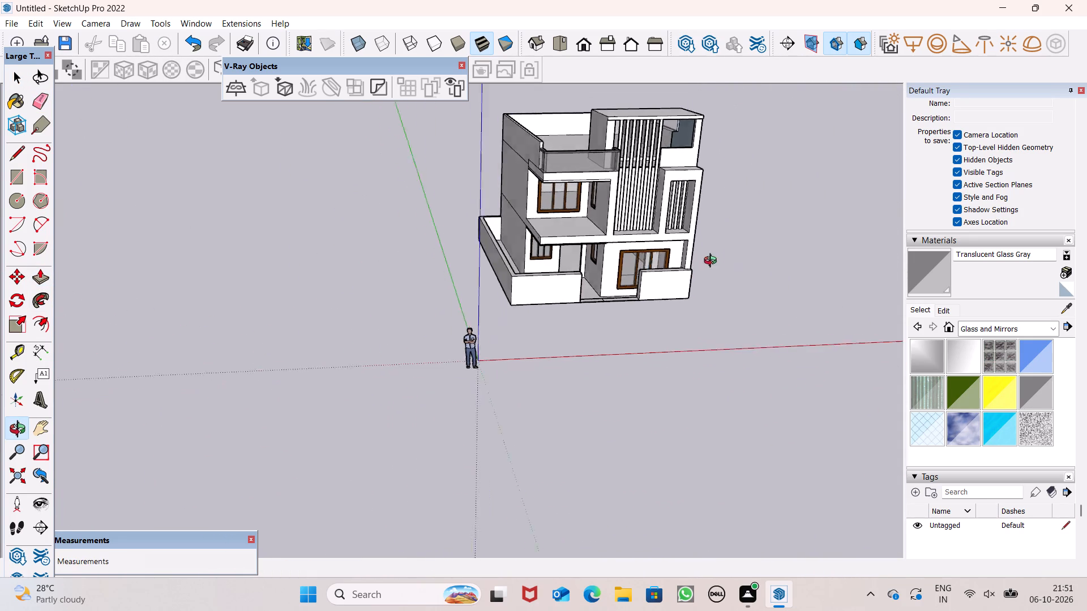
{"action": "middle_click_drag", "start_coordinate": [713, 262], "coordinate": [659, 199]}
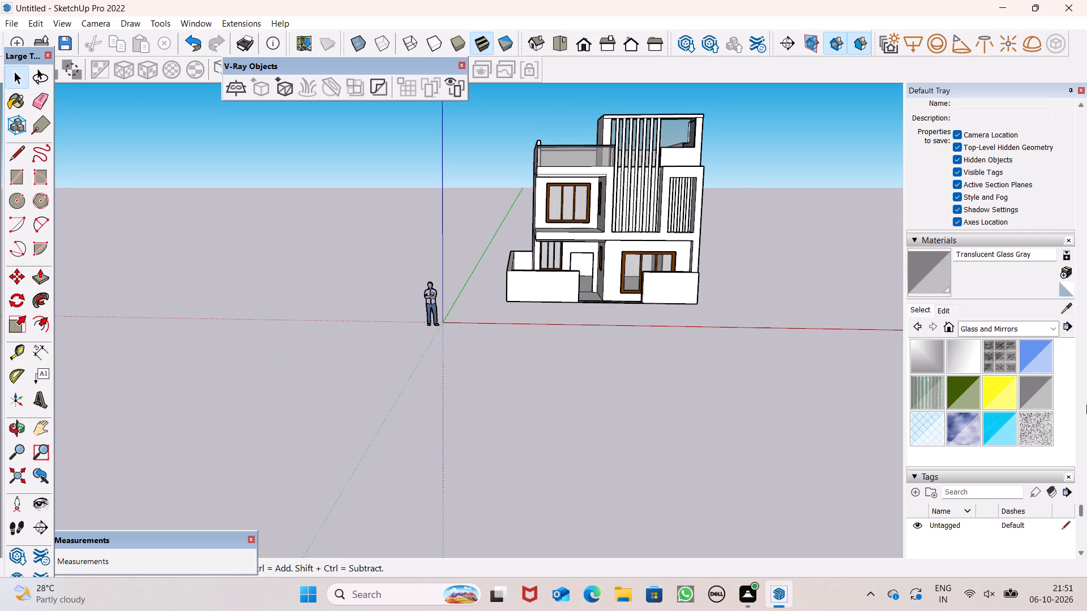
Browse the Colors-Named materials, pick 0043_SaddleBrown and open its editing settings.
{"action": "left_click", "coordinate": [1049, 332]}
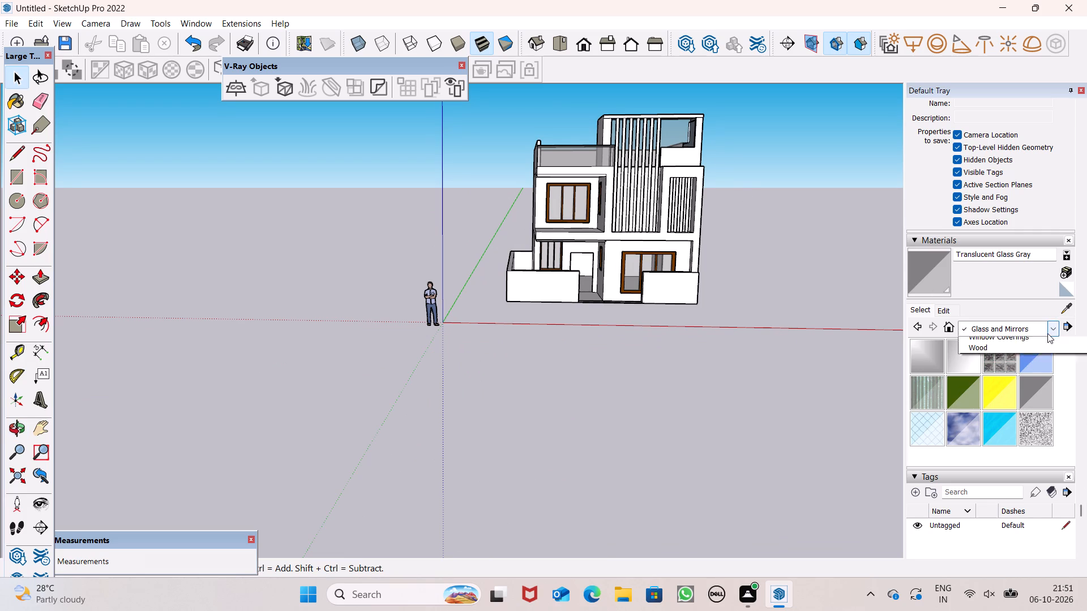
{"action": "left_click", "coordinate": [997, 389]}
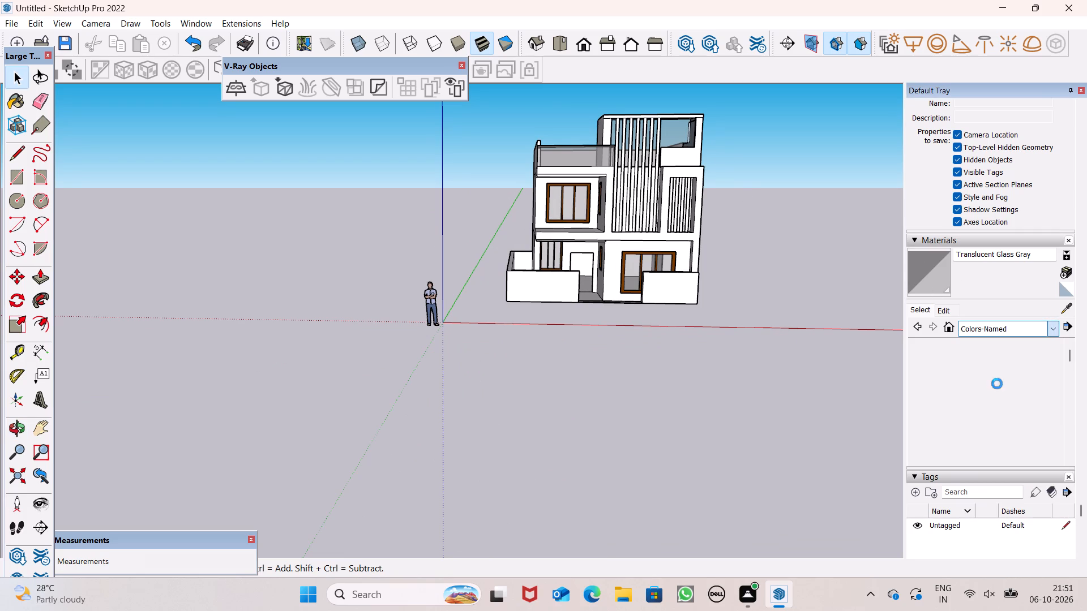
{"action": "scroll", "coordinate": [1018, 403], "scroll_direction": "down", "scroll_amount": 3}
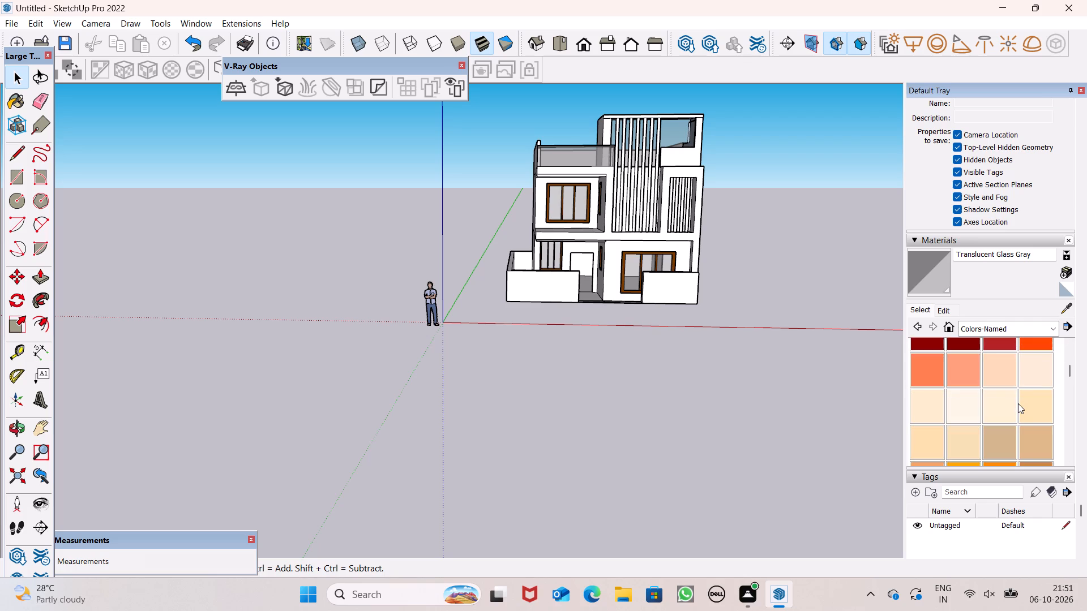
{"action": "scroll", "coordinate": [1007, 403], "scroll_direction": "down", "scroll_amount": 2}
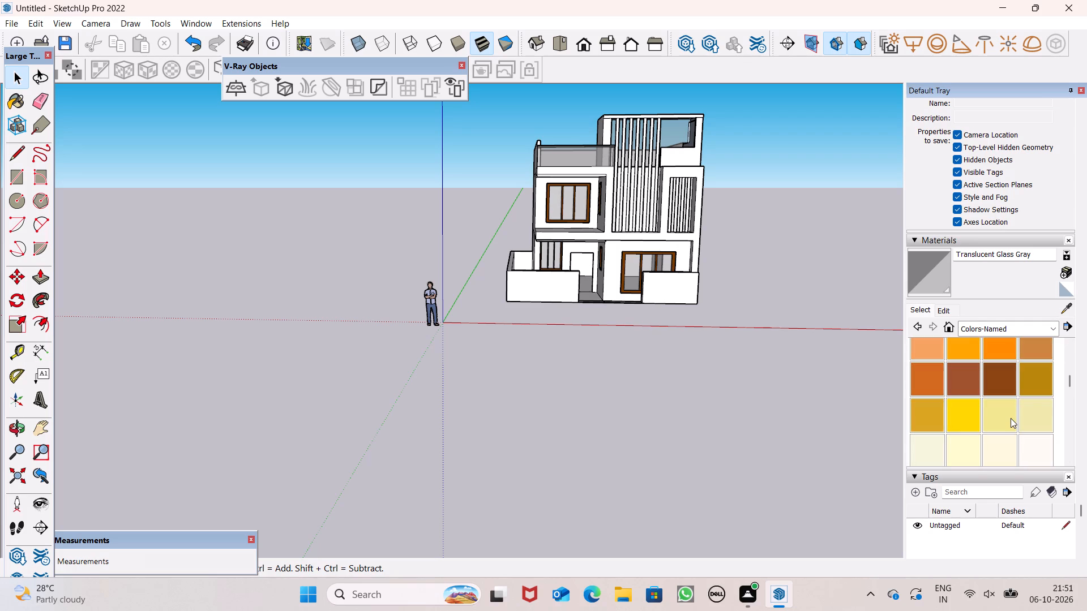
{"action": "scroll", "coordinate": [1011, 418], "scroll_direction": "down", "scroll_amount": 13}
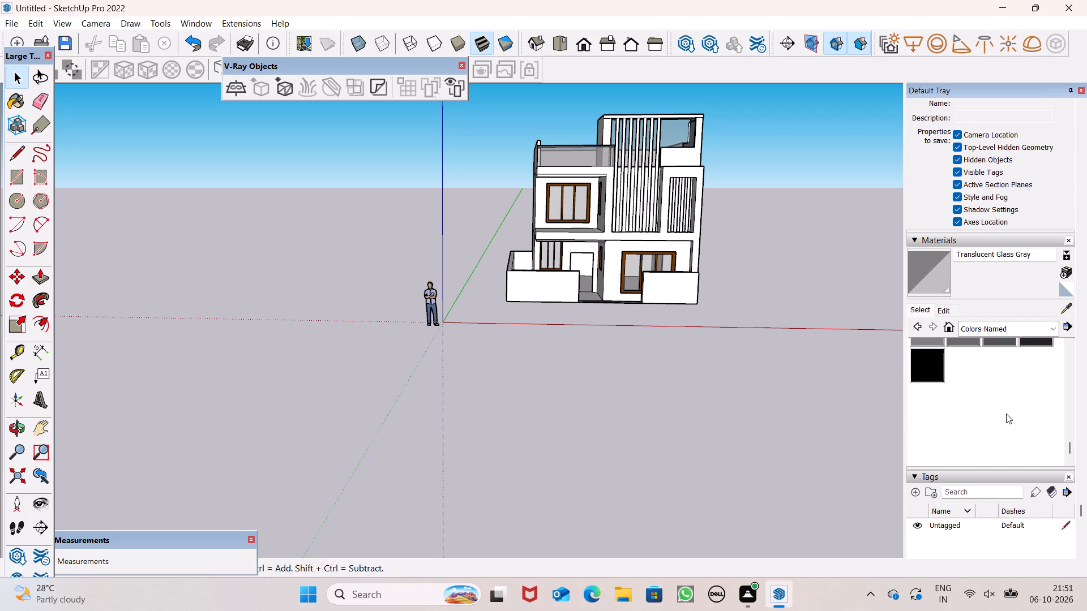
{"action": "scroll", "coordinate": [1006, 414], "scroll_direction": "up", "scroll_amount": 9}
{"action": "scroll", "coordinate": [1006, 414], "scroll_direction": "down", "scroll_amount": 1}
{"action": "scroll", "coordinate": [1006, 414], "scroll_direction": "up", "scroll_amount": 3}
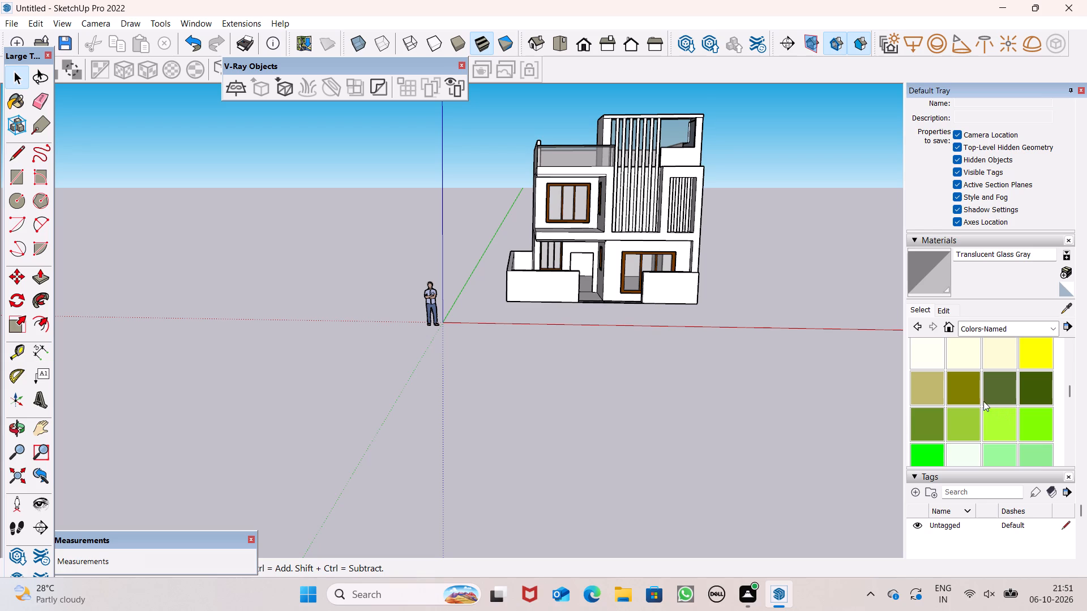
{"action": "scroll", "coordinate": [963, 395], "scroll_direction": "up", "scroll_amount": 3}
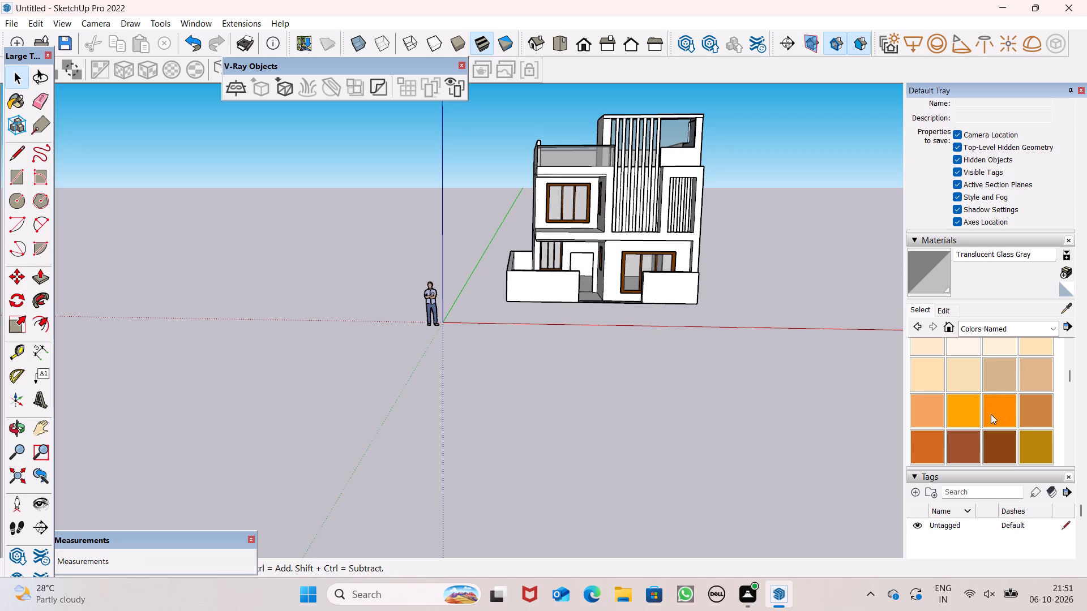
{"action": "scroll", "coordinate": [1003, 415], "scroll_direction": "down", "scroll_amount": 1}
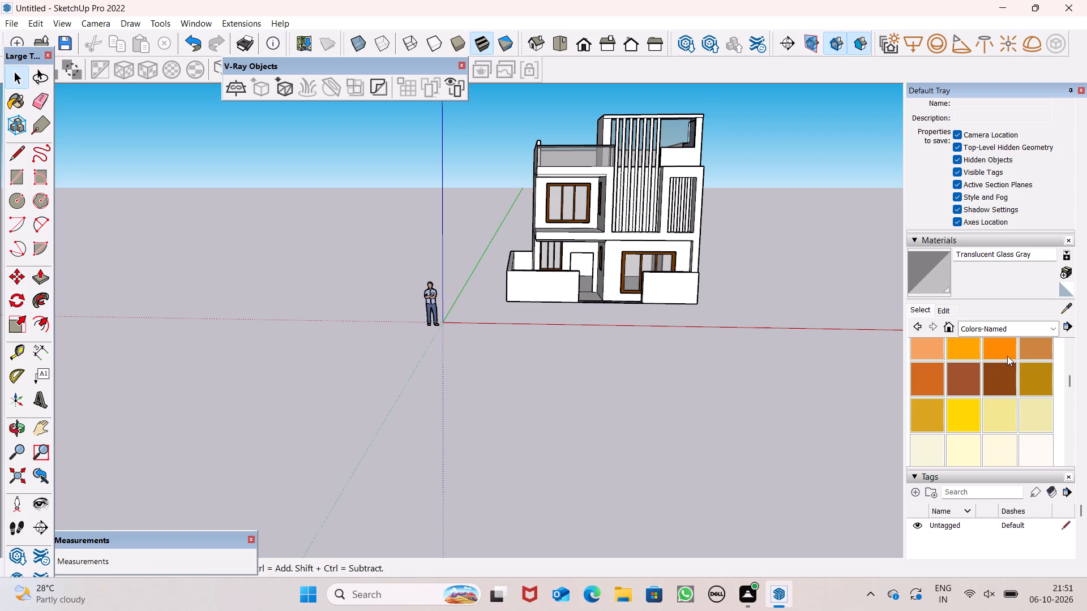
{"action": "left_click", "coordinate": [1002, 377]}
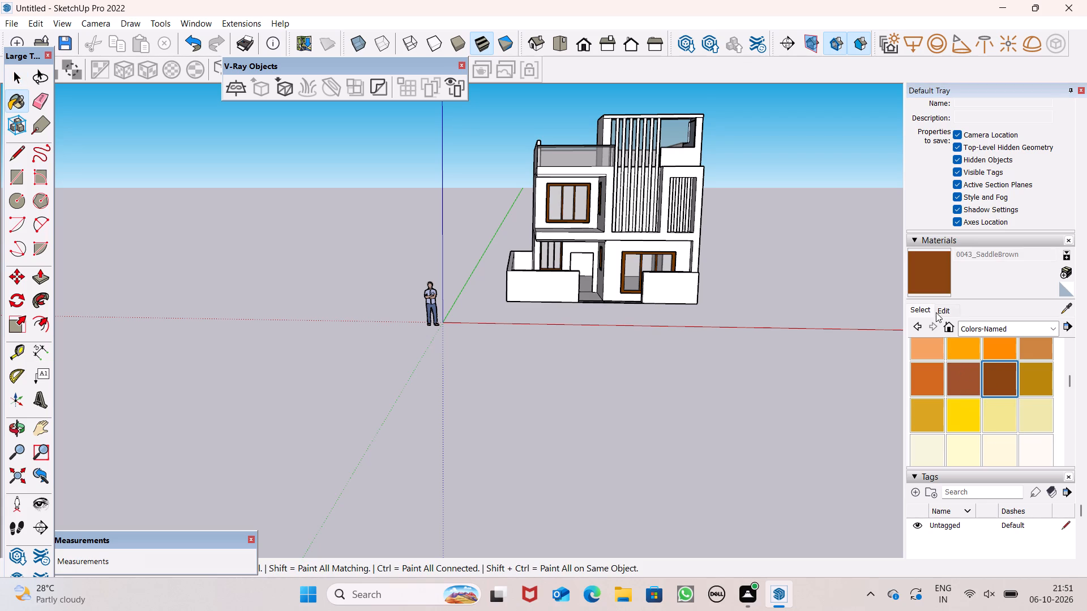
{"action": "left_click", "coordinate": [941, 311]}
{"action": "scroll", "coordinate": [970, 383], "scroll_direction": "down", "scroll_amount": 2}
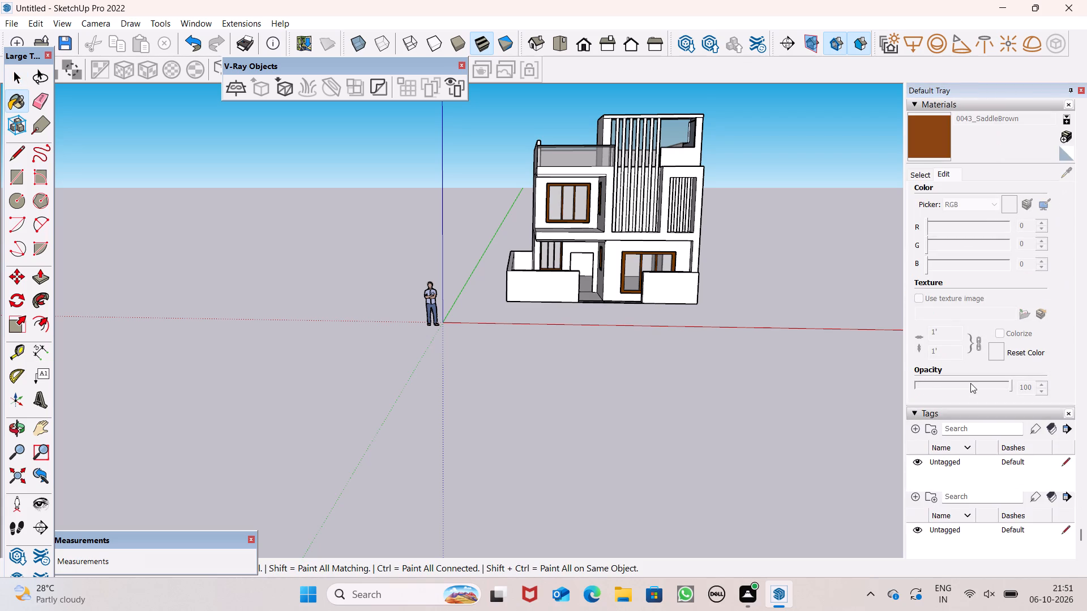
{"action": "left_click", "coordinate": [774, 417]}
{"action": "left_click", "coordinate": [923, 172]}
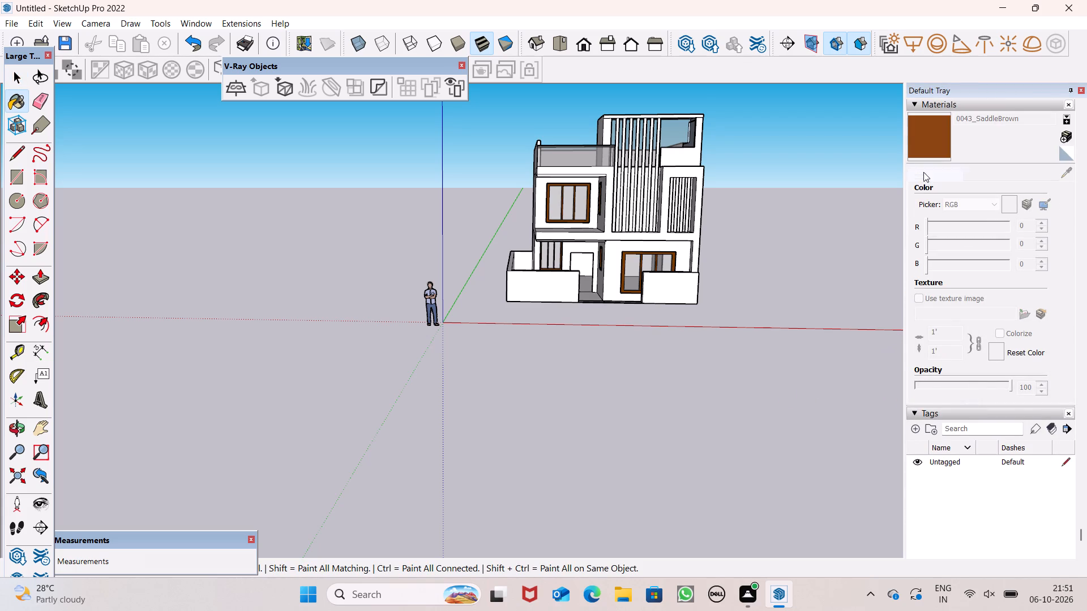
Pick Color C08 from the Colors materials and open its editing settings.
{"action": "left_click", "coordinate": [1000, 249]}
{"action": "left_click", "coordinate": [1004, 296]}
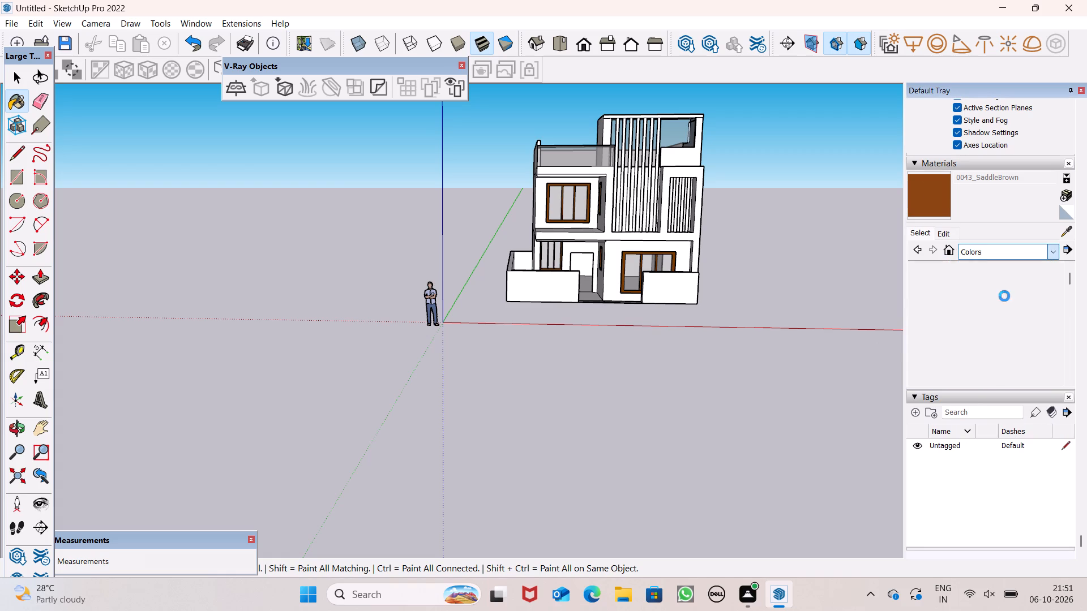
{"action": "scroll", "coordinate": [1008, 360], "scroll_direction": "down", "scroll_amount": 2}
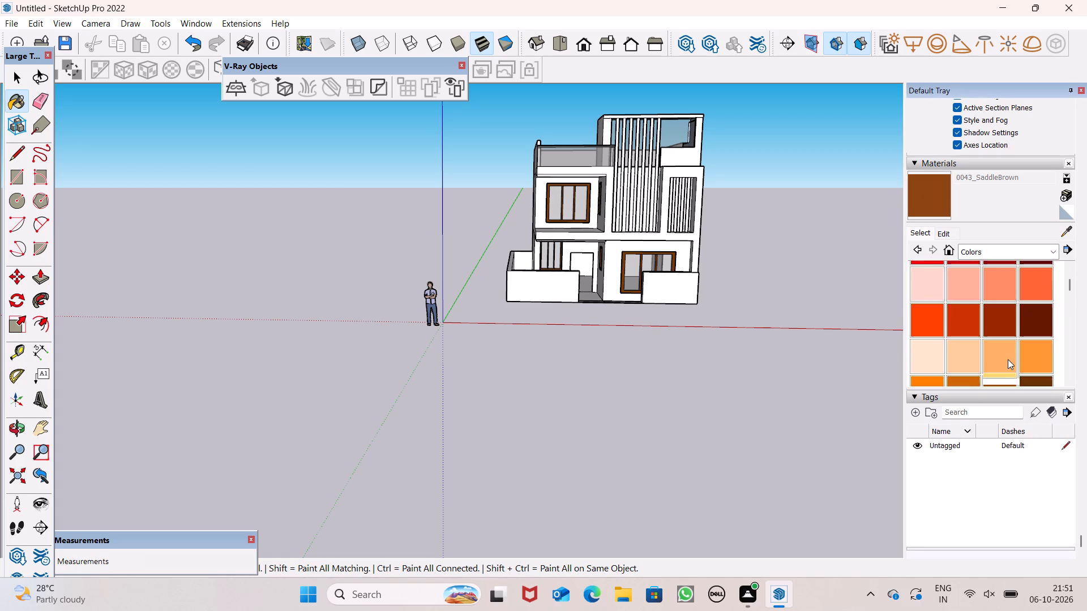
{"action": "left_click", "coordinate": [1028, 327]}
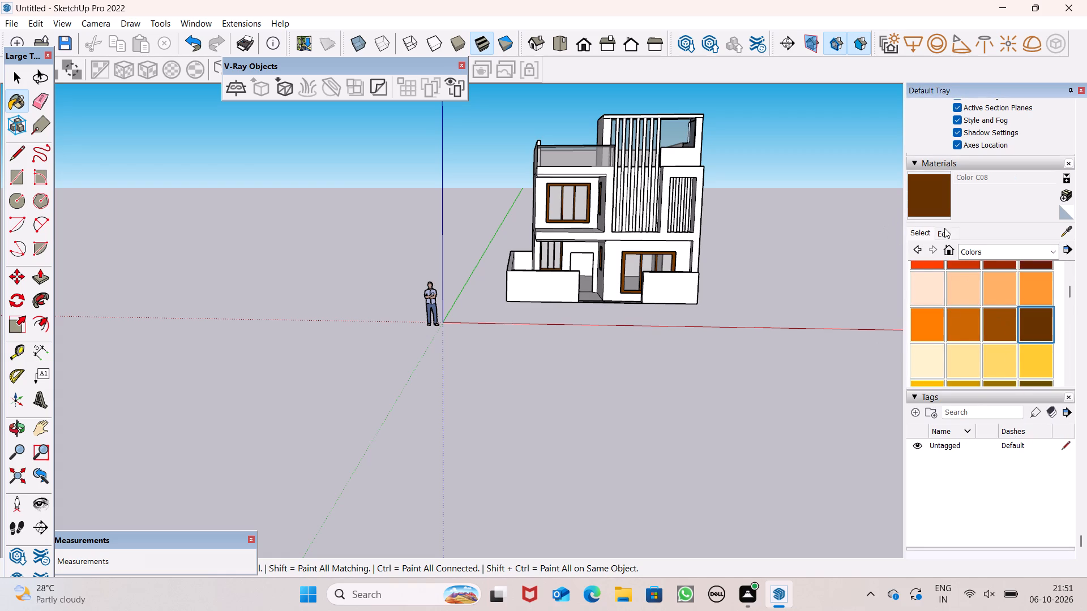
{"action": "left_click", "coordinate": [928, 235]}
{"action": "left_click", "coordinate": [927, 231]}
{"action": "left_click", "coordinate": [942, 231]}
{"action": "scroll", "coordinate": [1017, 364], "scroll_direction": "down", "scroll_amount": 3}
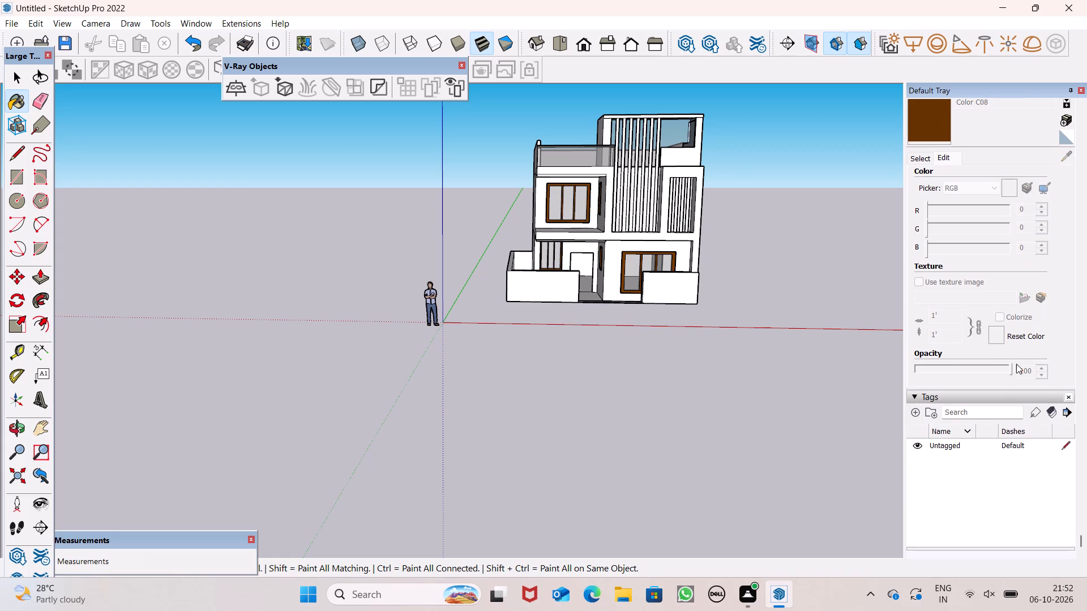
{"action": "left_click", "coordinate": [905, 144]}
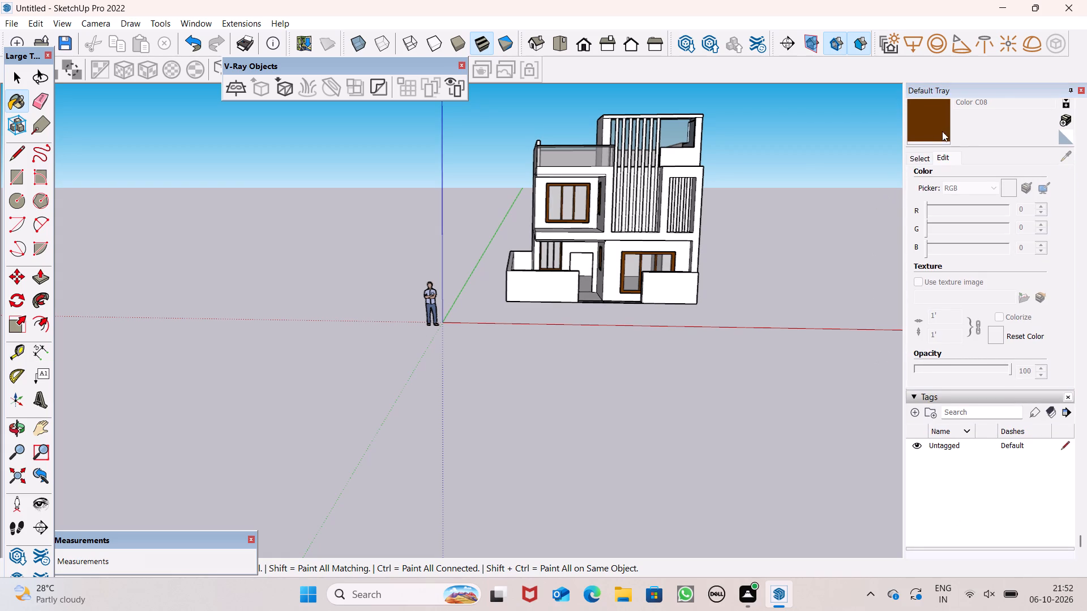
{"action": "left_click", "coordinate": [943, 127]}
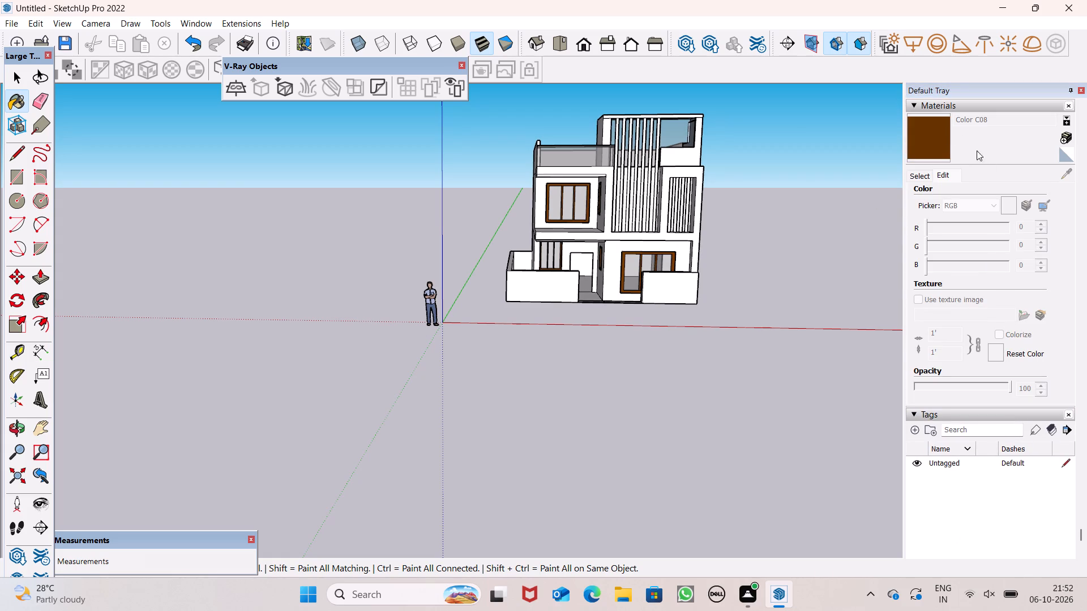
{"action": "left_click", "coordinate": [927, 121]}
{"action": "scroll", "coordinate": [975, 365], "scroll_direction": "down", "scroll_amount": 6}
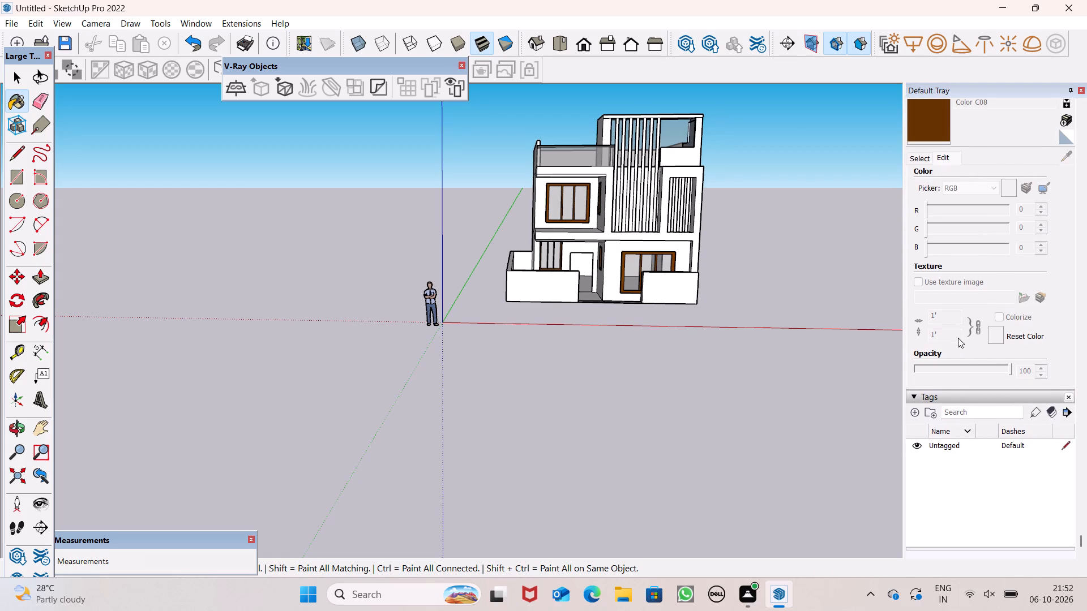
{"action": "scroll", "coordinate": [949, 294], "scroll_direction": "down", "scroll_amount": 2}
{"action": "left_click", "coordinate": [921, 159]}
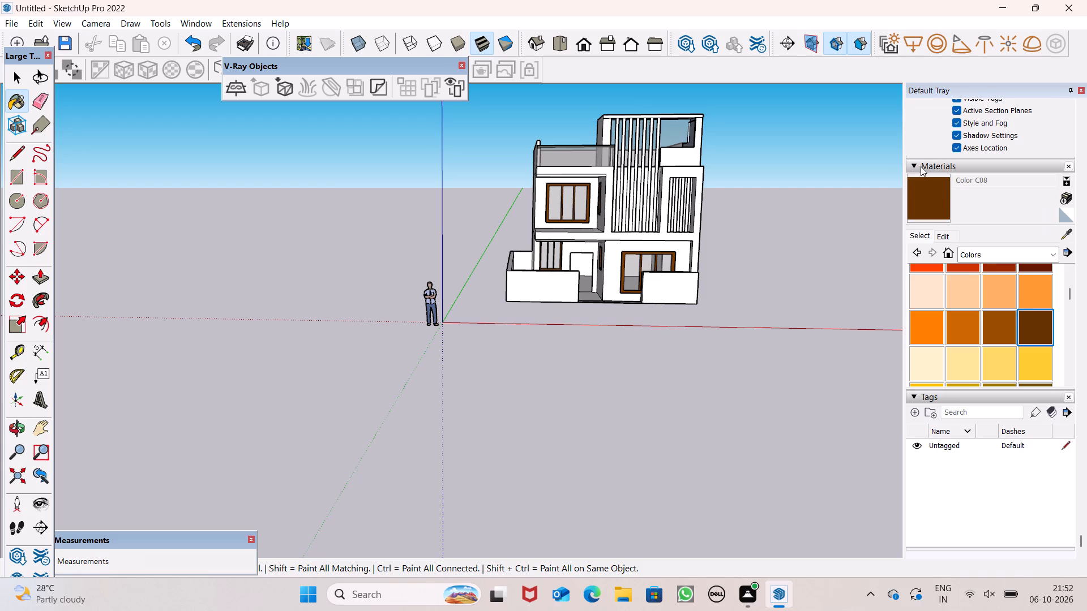
Pick Wood Veneer 01 from the Wood materials and paint the front faces of the tall vertical slats on the front elevation.
{"action": "left_click", "coordinate": [1030, 256]}
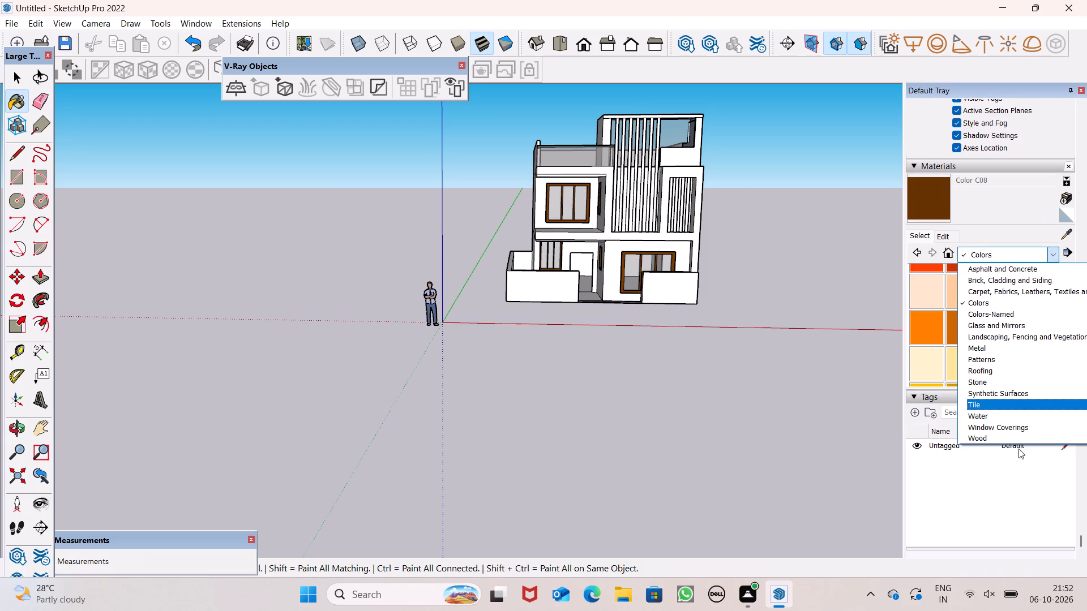
{"action": "left_click", "coordinate": [994, 439]}
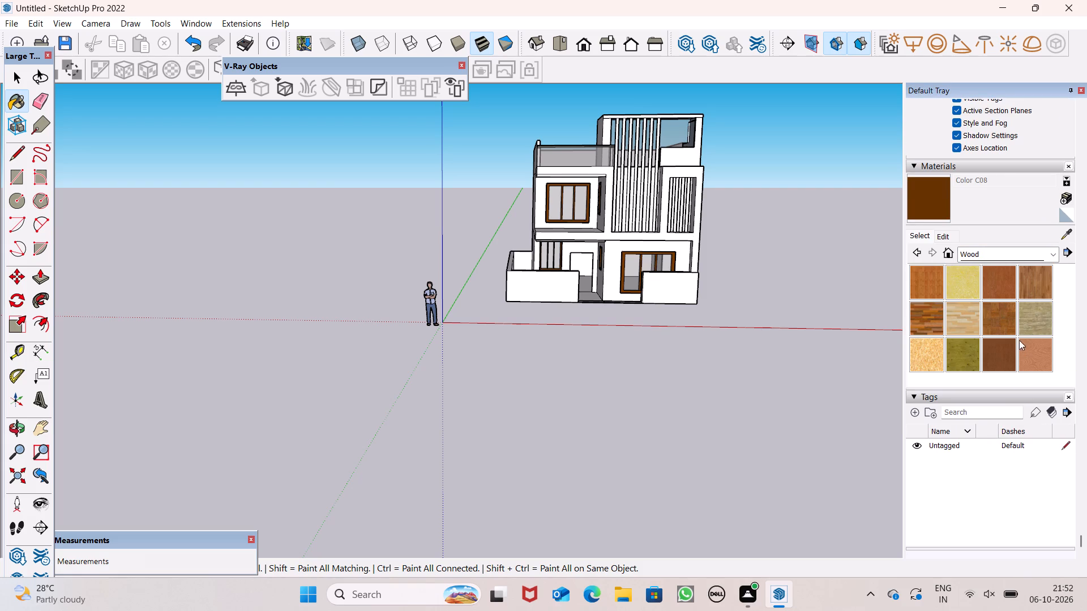
{"action": "left_click", "coordinate": [1000, 358]}
{"action": "scroll", "coordinate": [632, 136], "scroll_direction": "up", "scroll_amount": 3}
{"action": "scroll", "coordinate": [697, 150], "scroll_direction": "up", "scroll_amount": 1}
{"action": "middle_click_drag", "start_coordinate": [697, 156], "coordinate": [678, 256]}
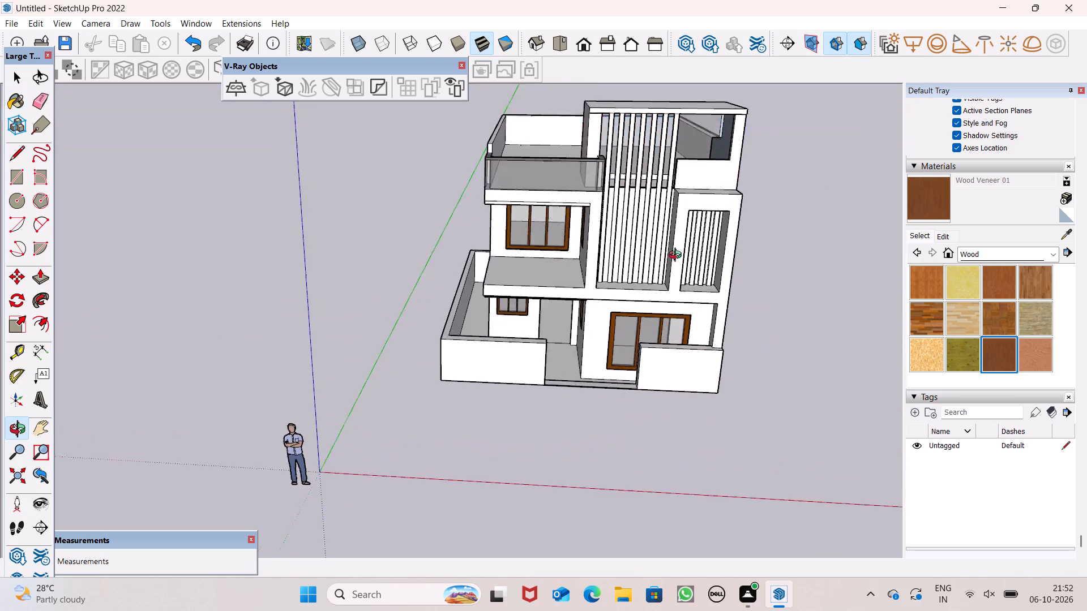
{"action": "middle_click_drag", "start_coordinate": [678, 256], "coordinate": [656, 307]}
{"action": "scroll", "coordinate": [625, 170], "scroll_direction": "up", "scroll_amount": 12}
{"action": "left_click", "coordinate": [623, 165]}
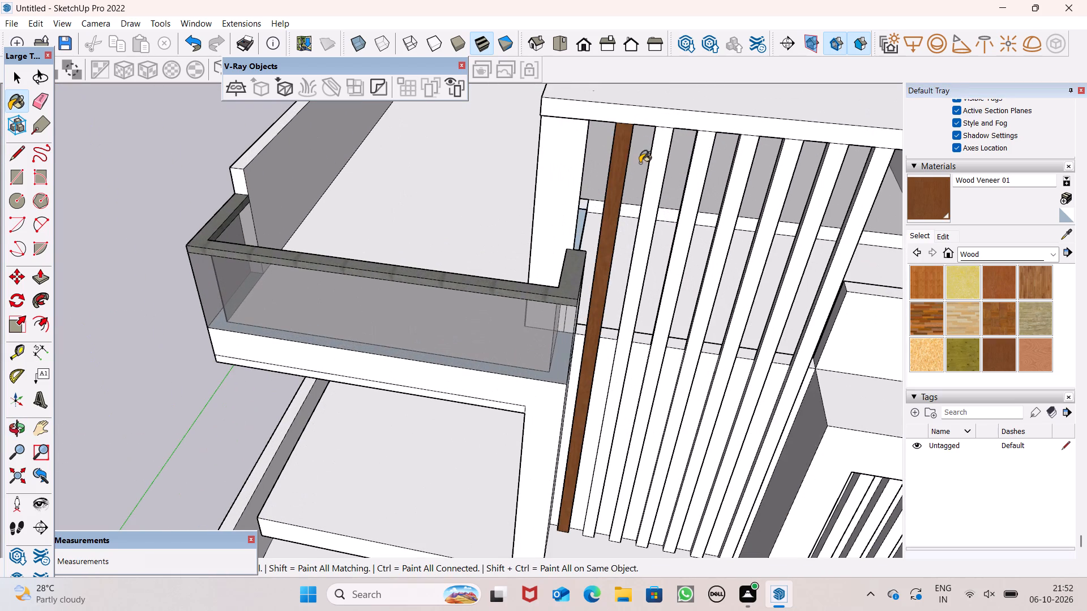
{"action": "left_click", "coordinate": [657, 168]}
{"action": "left_click", "coordinate": [695, 183]}
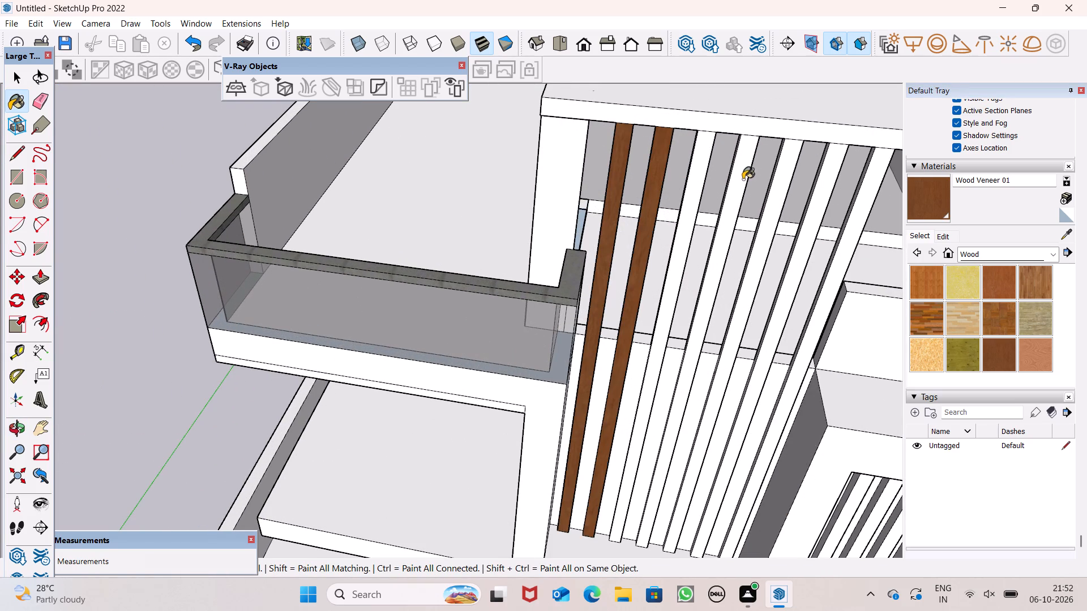
{"action": "left_click", "coordinate": [743, 179]}
{"action": "left_click_drag", "start_coordinate": [774, 188], "coordinate": [790, 188]}
{"action": "left_click", "coordinate": [817, 200]}
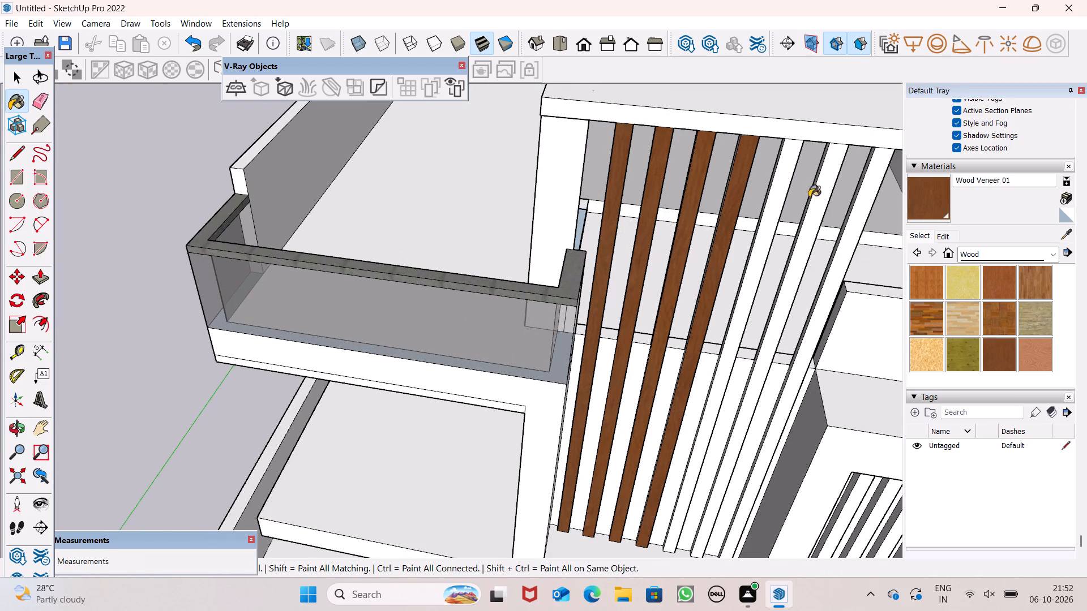
{"action": "left_click_drag", "start_coordinate": [781, 194], "coordinate": [790, 193]}
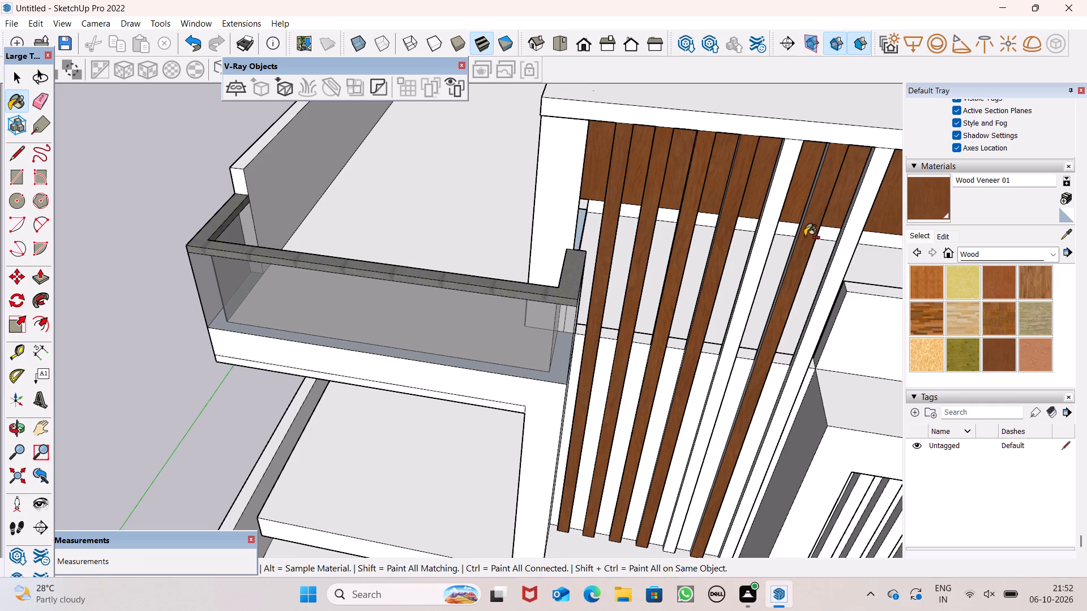
{"action": "key", "text": "ctrl+z"}
{"action": "left_click", "coordinate": [772, 216]}
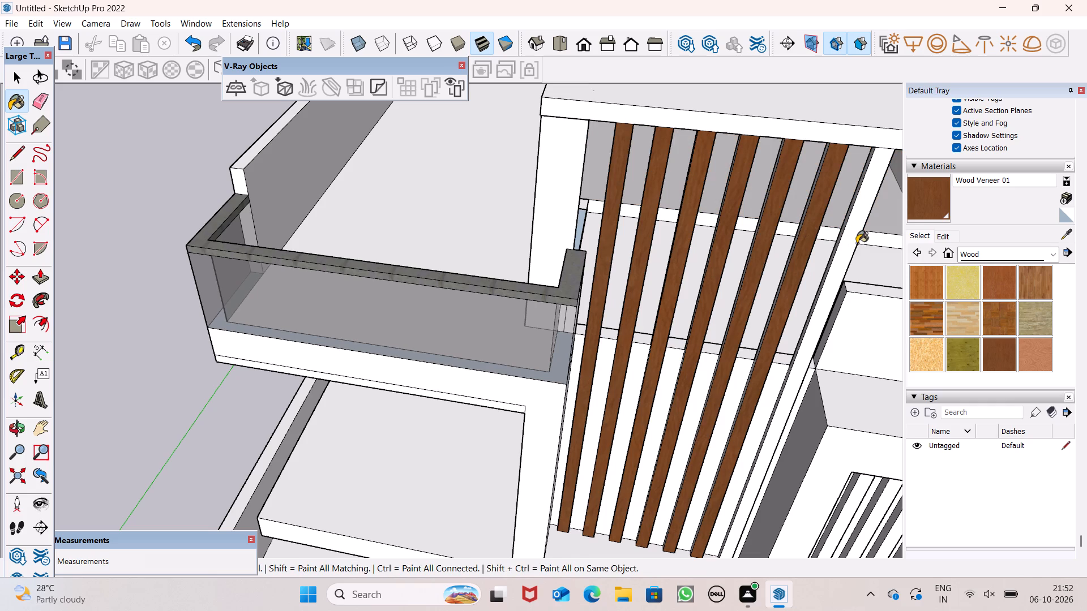
{"action": "left_click", "coordinate": [858, 243]}
{"action": "left_click", "coordinate": [857, 240]}
Paint the balcony-side faces of the tall vertical slats with Wood Veneer 01.
{"action": "scroll", "coordinate": [753, 240], "scroll_direction": "down", "scroll_amount": 7}
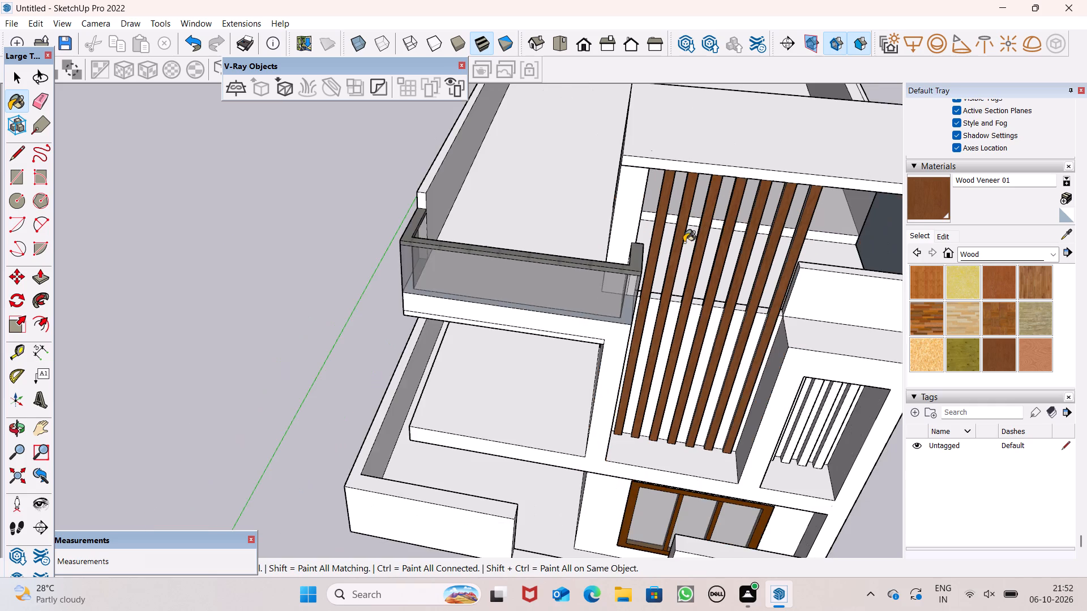
{"action": "middle_click_drag", "start_coordinate": [684, 242], "coordinate": [949, 270]}
{"action": "scroll", "coordinate": [568, 123], "scroll_direction": "up", "scroll_amount": 8}
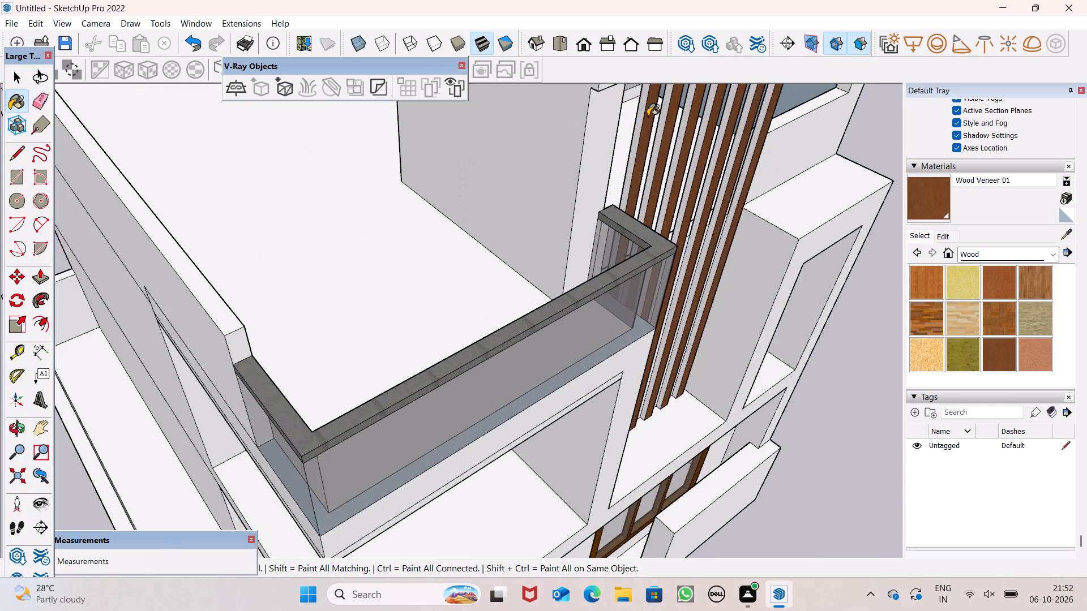
{"action": "scroll", "coordinate": [648, 116], "scroll_direction": "up", "scroll_amount": 3}
{"action": "scroll", "coordinate": [648, 116], "scroll_direction": "down", "scroll_amount": 1}
{"action": "scroll", "coordinate": [648, 116], "scroll_direction": "up", "scroll_amount": 1}
{"action": "scroll", "coordinate": [648, 116], "scroll_direction": "down", "scroll_amount": 1}
{"action": "scroll", "coordinate": [648, 116], "scroll_direction": "up", "scroll_amount": 9}
{"action": "scroll", "coordinate": [641, 158], "scroll_direction": "down", "scroll_amount": 6}
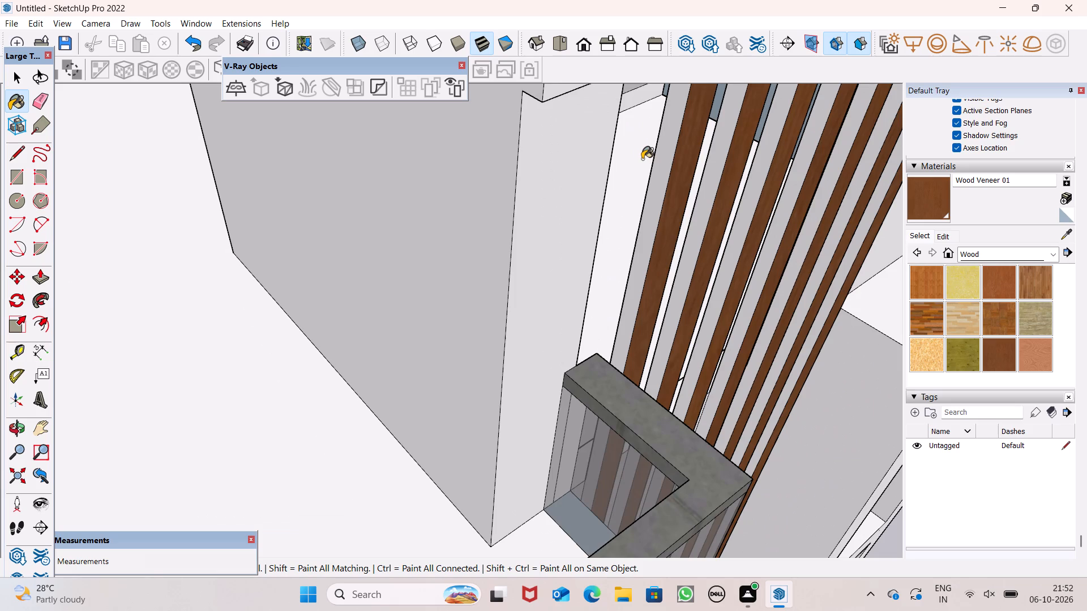
{"action": "left_click", "coordinate": [667, 167]}
{"action": "scroll", "coordinate": [692, 162], "scroll_direction": "up", "scroll_amount": 2}
{"action": "left_click", "coordinate": [720, 167]}
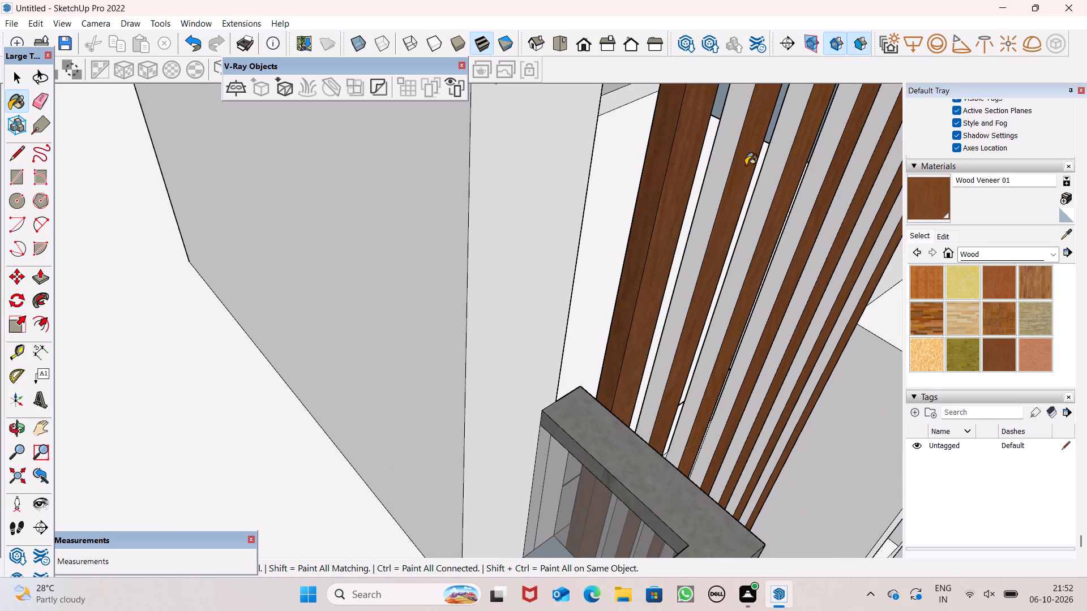
{"action": "left_click", "coordinate": [780, 173]}
{"action": "left_click", "coordinate": [812, 188]}
{"action": "left_click", "coordinate": [848, 188]}
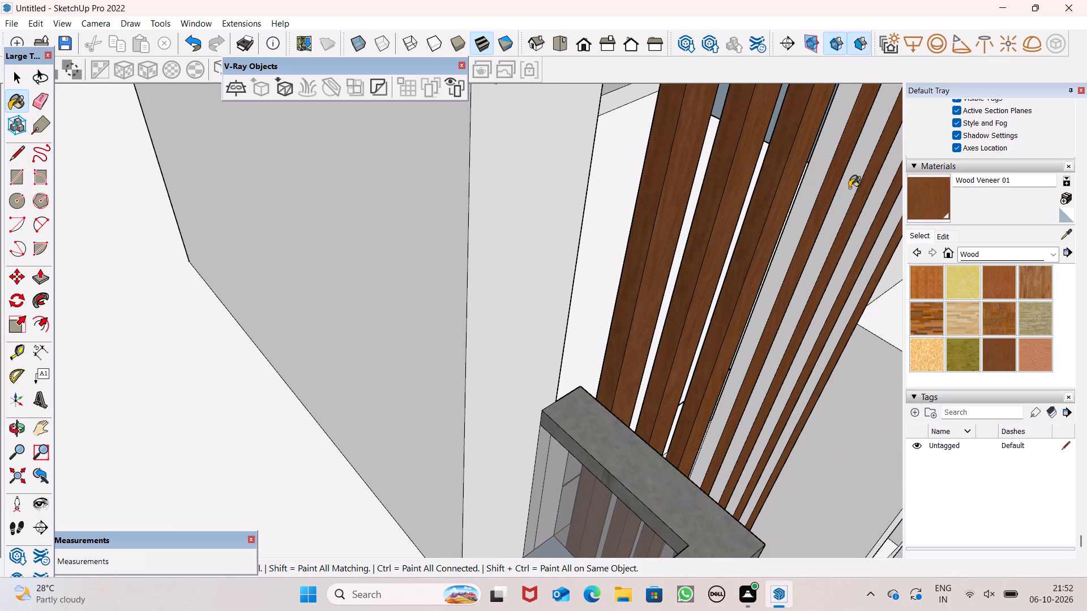
{"action": "scroll", "coordinate": [821, 196], "scroll_direction": "down", "scroll_amount": 11}
{"action": "scroll", "coordinate": [860, 214], "scroll_direction": "up", "scroll_amount": 6}
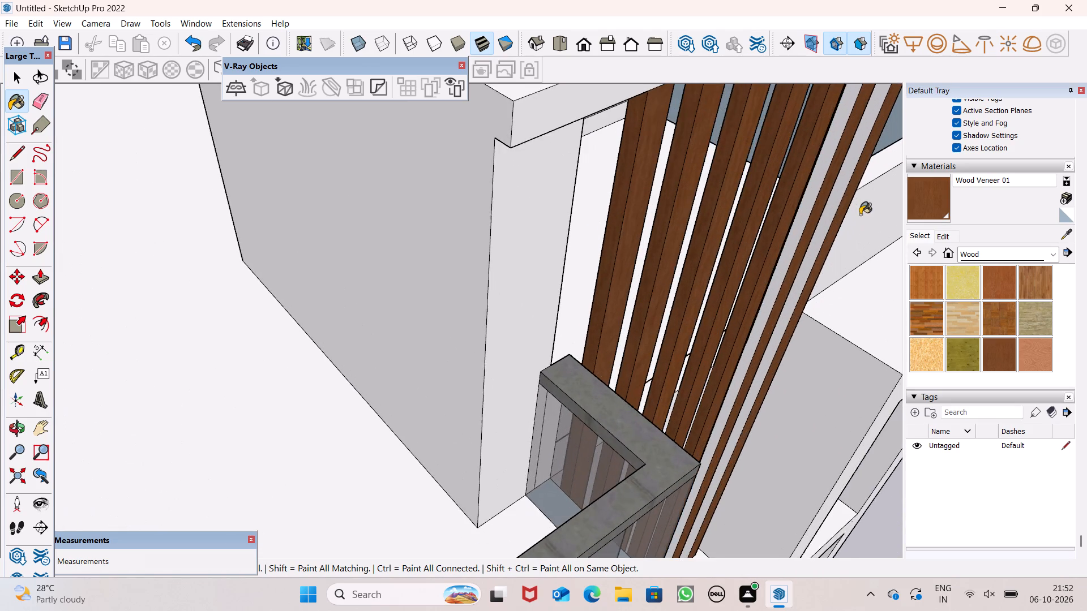
{"action": "scroll", "coordinate": [848, 210], "scroll_direction": "up", "scroll_amount": 2}
{"action": "left_click", "coordinate": [833, 201]}
{"action": "left_click", "coordinate": [803, 188]}
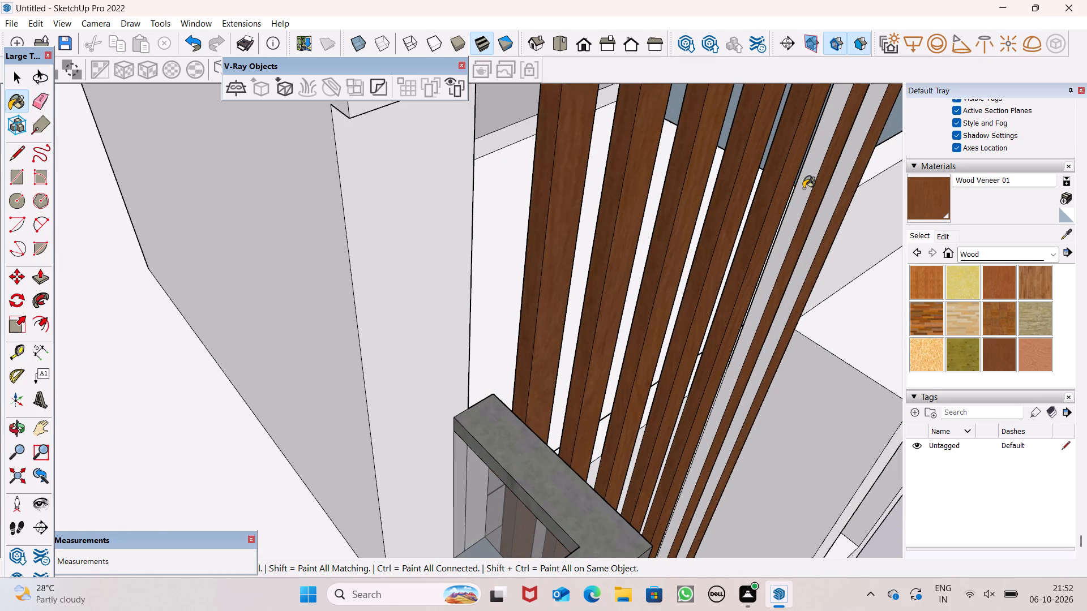
Paint the underside and thin lower edge band of the overhang above the first-floor balcony with Wood Veneer 01.
{"action": "scroll", "coordinate": [804, 187], "scroll_direction": "down", "scroll_amount": 9}
{"action": "scroll", "coordinate": [809, 191], "scroll_direction": "down", "scroll_amount": 12}
{"action": "scroll", "coordinate": [748, 205], "scroll_direction": "down", "scroll_amount": 3}
{"action": "scroll", "coordinate": [748, 205], "scroll_direction": "up", "scroll_amount": 1}
{"action": "middle_click_drag", "start_coordinate": [616, 243], "coordinate": [606, 0]}
{"action": "scroll", "coordinate": [662, 257], "scroll_direction": "up", "scroll_amount": 5}
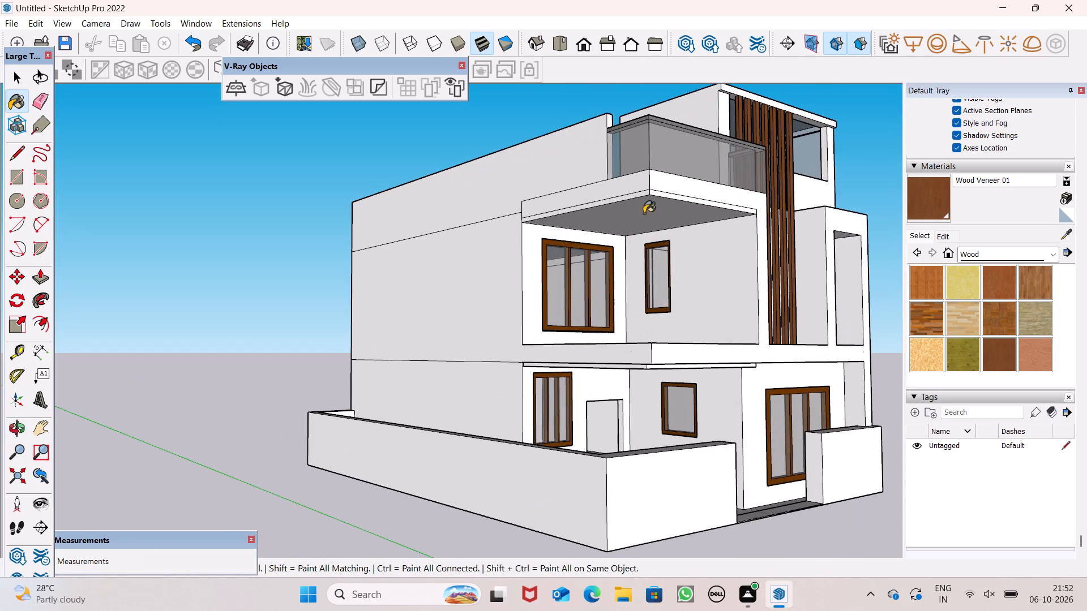
{"action": "left_click", "coordinate": [644, 213]}
{"action": "left_click", "coordinate": [630, 192]}
{"action": "scroll", "coordinate": [642, 193], "scroll_direction": "down", "scroll_amount": 1}
{"action": "scroll", "coordinate": [642, 193], "scroll_direction": "up", "scroll_amount": 3}
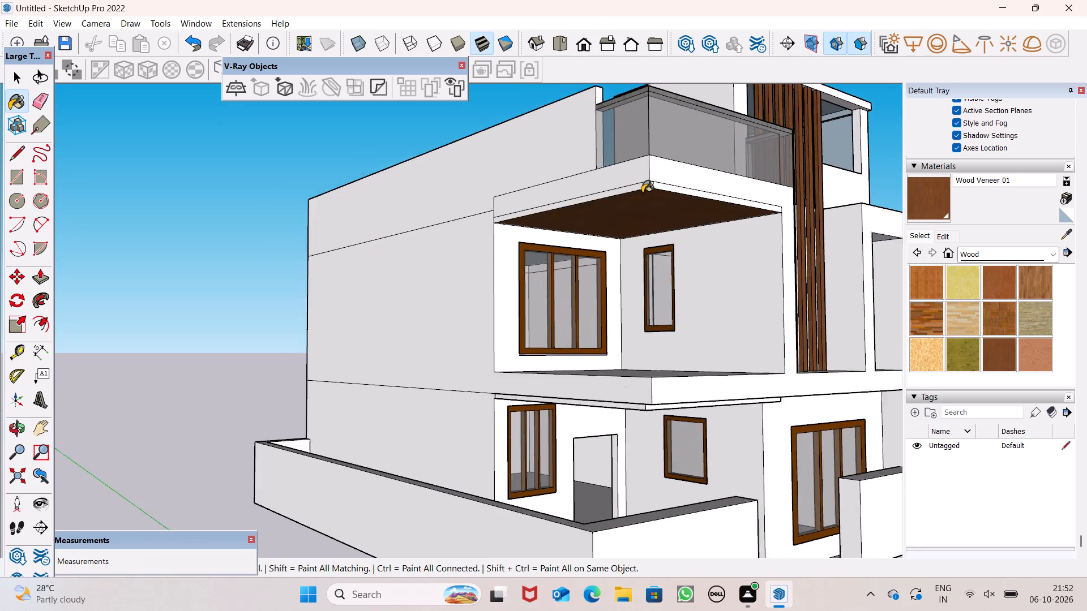
{"action": "scroll", "coordinate": [642, 193], "scroll_direction": "up", "scroll_amount": 8}
{"action": "left_click", "coordinate": [640, 183]}
{"action": "left_click", "coordinate": [671, 184]}
Paint the underside and lower edge band of the first-floor balcony slab with Wood Veneer 01.
{"action": "scroll", "coordinate": [671, 184], "scroll_direction": "down", "scroll_amount": 7}
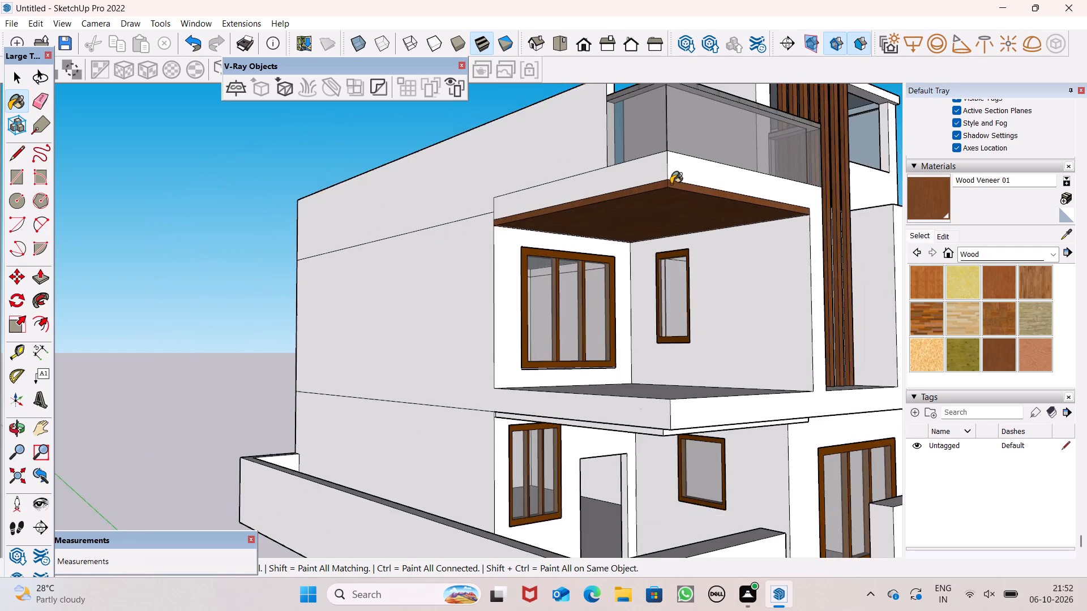
{"action": "scroll", "coordinate": [671, 184], "scroll_direction": "down", "scroll_amount": 5}
{"action": "middle_click_drag", "start_coordinate": [669, 398], "coordinate": [695, 253]}
{"action": "scroll", "coordinate": [695, 269], "scroll_direction": "up", "scroll_amount": 4}
{"action": "left_click", "coordinate": [666, 294]}
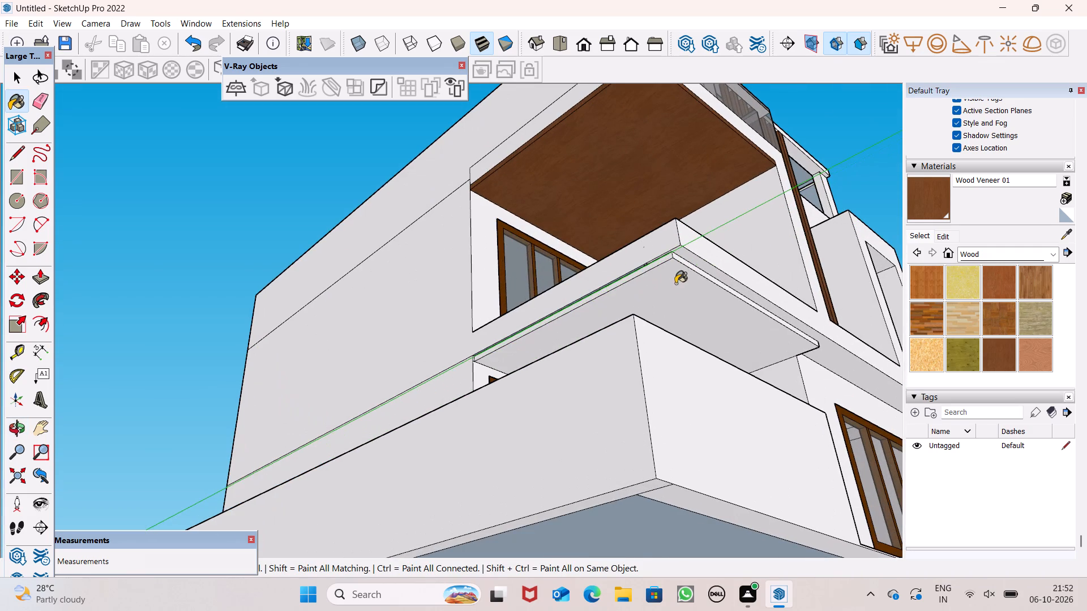
{"action": "middle_click_drag", "start_coordinate": [683, 290], "coordinate": [727, 365]}
{"action": "scroll", "coordinate": [727, 365], "scroll_direction": "up", "scroll_amount": 7}
{"action": "left_click_drag", "start_coordinate": [678, 375], "coordinate": [684, 374]}
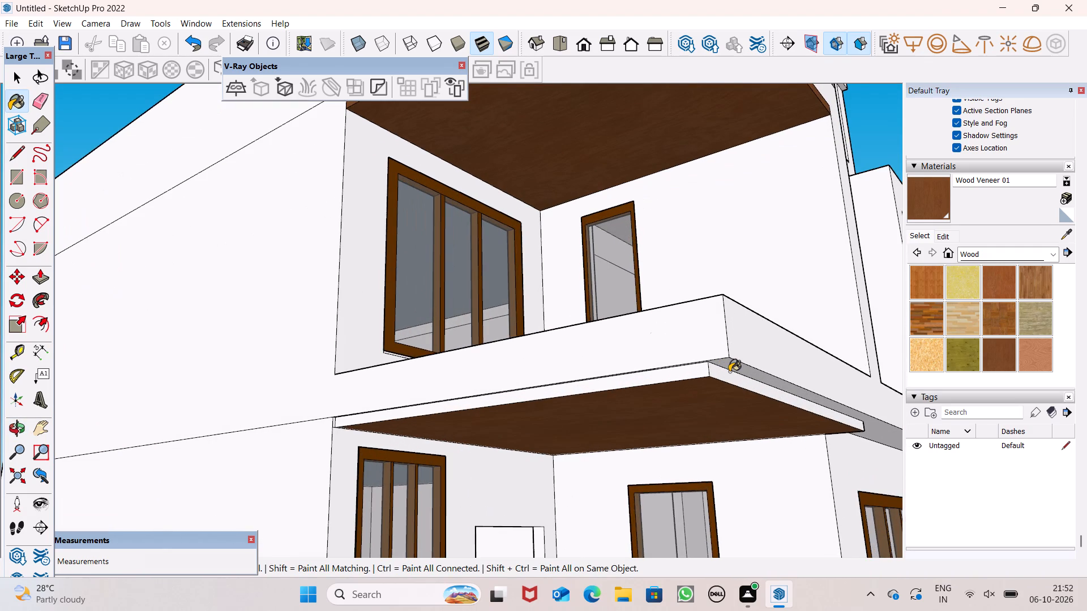
{"action": "left_click", "coordinate": [729, 372]}
Paint the front faces of the first three slats in the narrow first-floor recess with Wood Veneer 01.
{"action": "scroll", "coordinate": [709, 384], "scroll_direction": "down", "scroll_amount": 13}
{"action": "scroll", "coordinate": [701, 240], "scroll_direction": "down", "scroll_amount": 5}
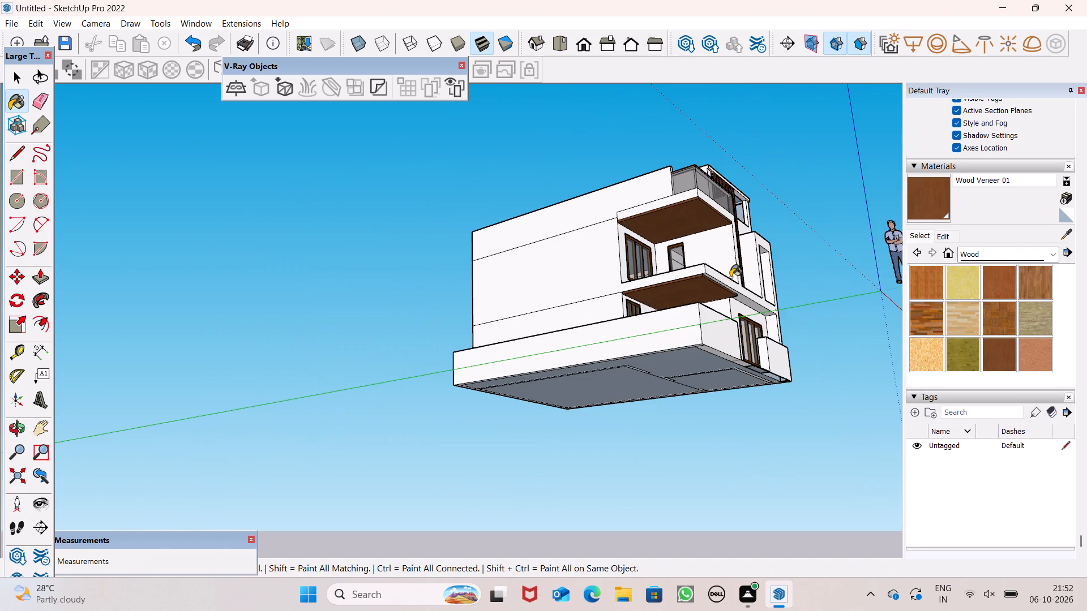
{"action": "scroll", "coordinate": [741, 178], "scroll_direction": "down", "scroll_amount": 4}
{"action": "middle_click_drag", "start_coordinate": [753, 230], "coordinate": [352, 362]}
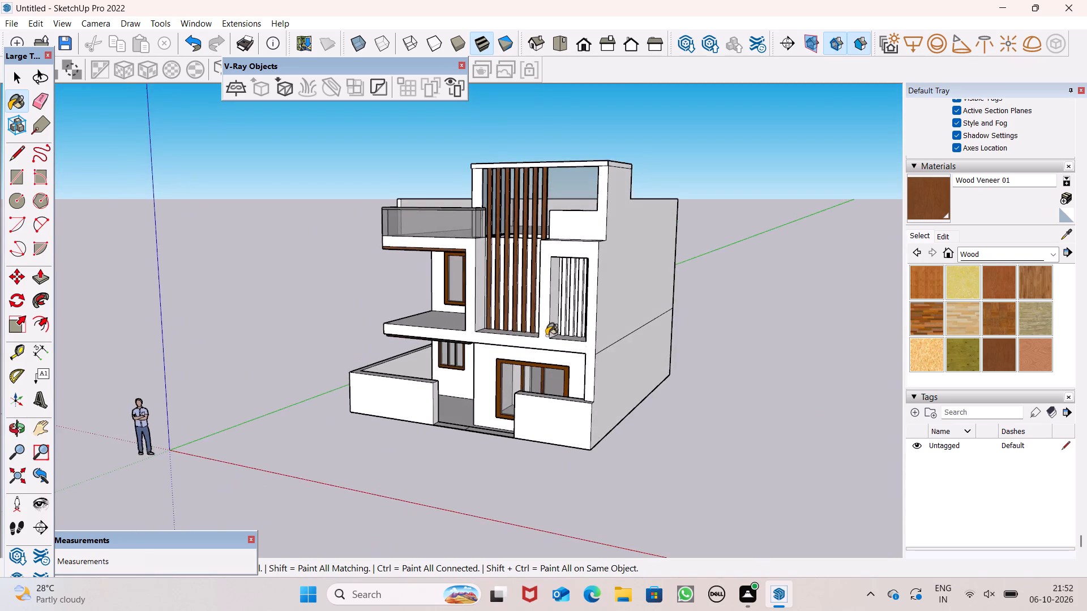
{"action": "scroll", "coordinate": [577, 330], "scroll_direction": "up", "scroll_amount": 7}
{"action": "scroll", "coordinate": [542, 301], "scroll_direction": "down", "scroll_amount": 1}
{"action": "scroll", "coordinate": [542, 301], "scroll_direction": "up", "scroll_amount": 5}
{"action": "scroll", "coordinate": [560, 302], "scroll_direction": "down", "scroll_amount": 1}
{"action": "scroll", "coordinate": [560, 302], "scroll_direction": "up", "scroll_amount": 2}
{"action": "middle_click_drag", "start_coordinate": [572, 316], "coordinate": [580, 330]}
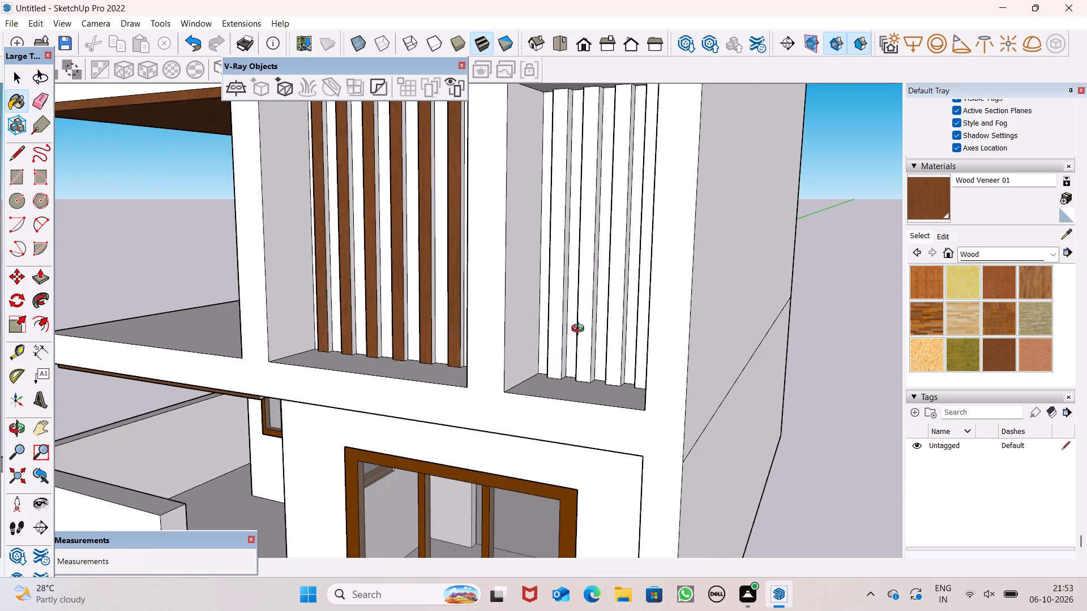
{"action": "middle_click_drag", "start_coordinate": [580, 330], "coordinate": [627, 381]}
{"action": "scroll", "coordinate": [592, 298], "scroll_direction": "up", "scroll_amount": 7}
{"action": "left_click", "coordinate": [606, 297]}
{"action": "left_click", "coordinate": [662, 304]}
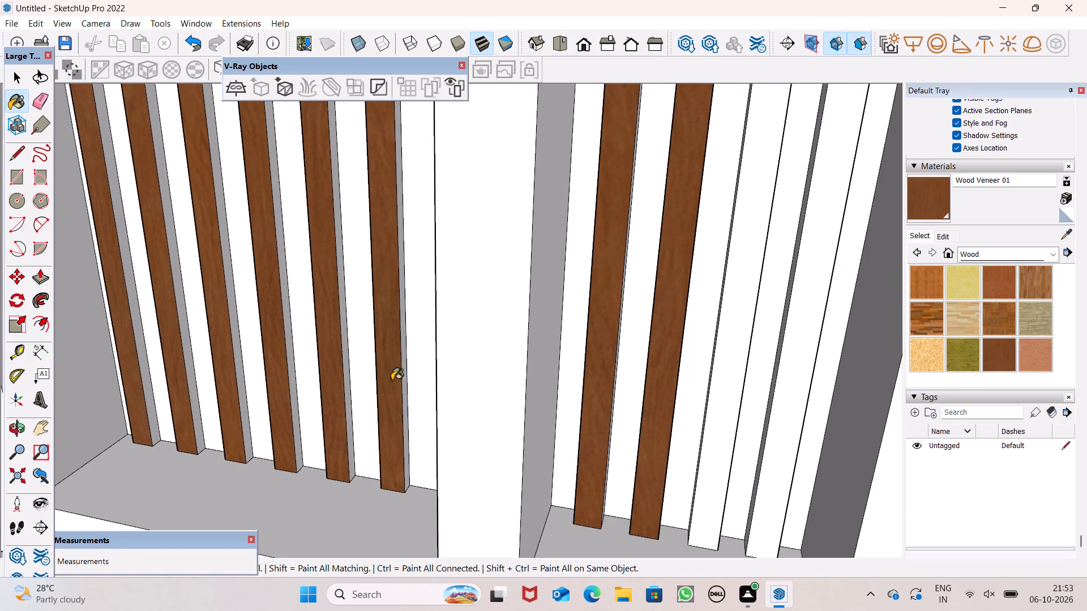
{"action": "left_click", "coordinate": [724, 379]}
Paint the back-wall strips between the narrow recess's slats and the fourth slat's front face with Wood Veneer 01.
{"action": "left_click", "coordinate": [700, 367]}
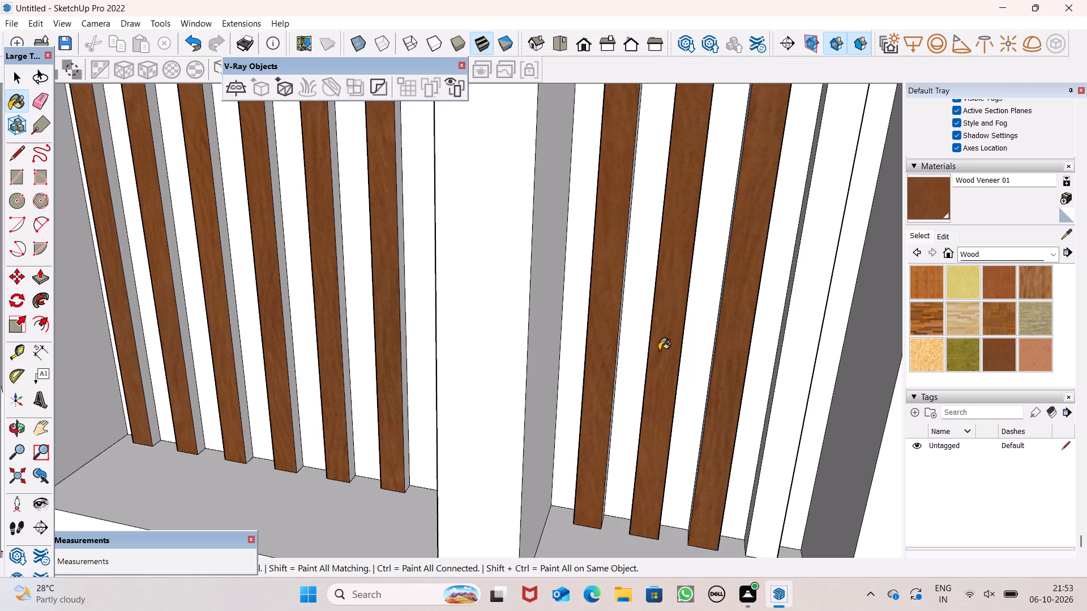
{"action": "left_click", "coordinate": [659, 350]}
{"action": "left_click", "coordinate": [638, 334]}
{"action": "left_click", "coordinate": [574, 309]}
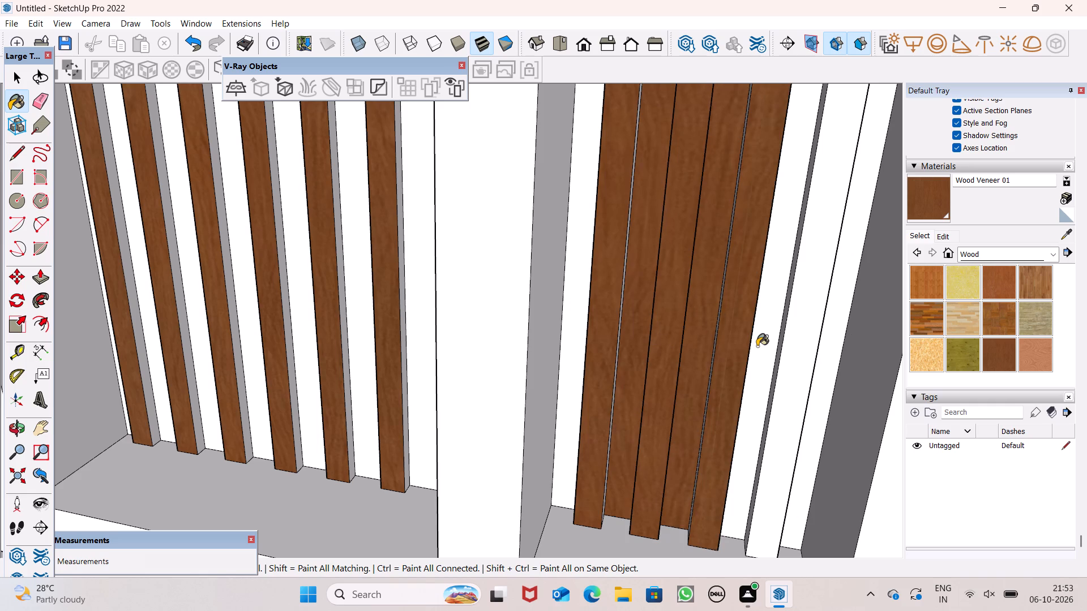
{"action": "left_click", "coordinate": [756, 346]}
{"action": "left_click", "coordinate": [806, 349]}
{"action": "left_click", "coordinate": [830, 347]}
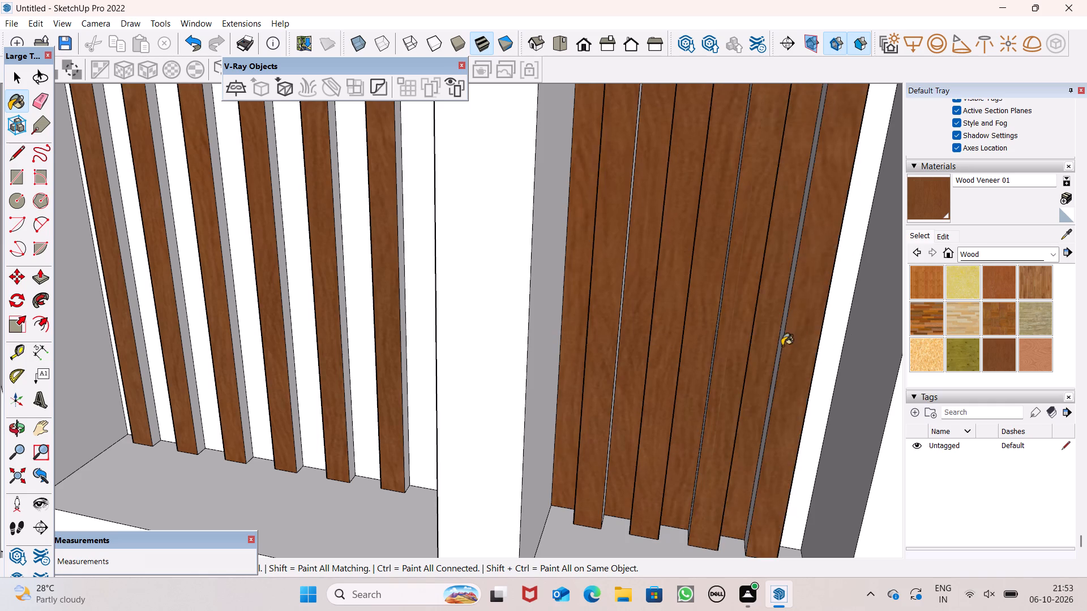
Paint the balcony-side faces of the slats in the narrow recess with Wood Veneer 01.
{"action": "middle_click_drag", "start_coordinate": [785, 362], "coordinate": [913, 390]}
{"action": "scroll", "coordinate": [807, 331], "scroll_direction": "up", "scroll_amount": 4}
{"action": "left_click", "coordinate": [735, 313]}
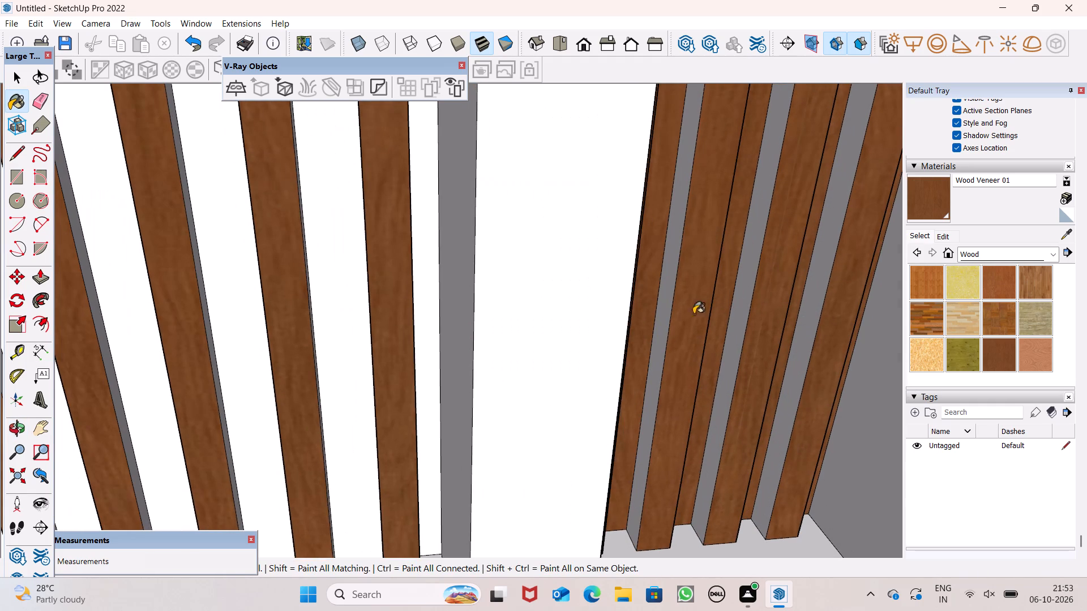
{"action": "left_click", "coordinate": [675, 312]}
{"action": "left_click", "coordinate": [670, 310]}
{"action": "left_click", "coordinate": [815, 313]}
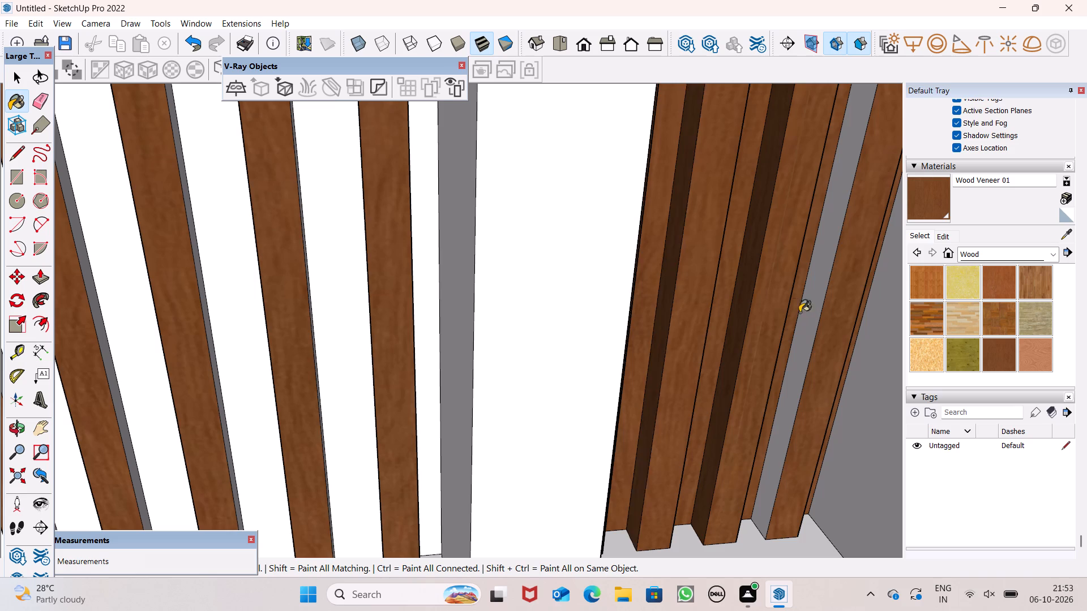
Paint the opposite side faces of the narrow recess's slats, facing away from the balcony, with Wood Veneer 01.
{"action": "scroll", "coordinate": [787, 310], "scroll_direction": "down", "scroll_amount": 7}
{"action": "middle_click_drag", "start_coordinate": [783, 315], "coordinate": [587, 376]}
{"action": "scroll", "coordinate": [489, 379], "scroll_direction": "up", "scroll_amount": 5}
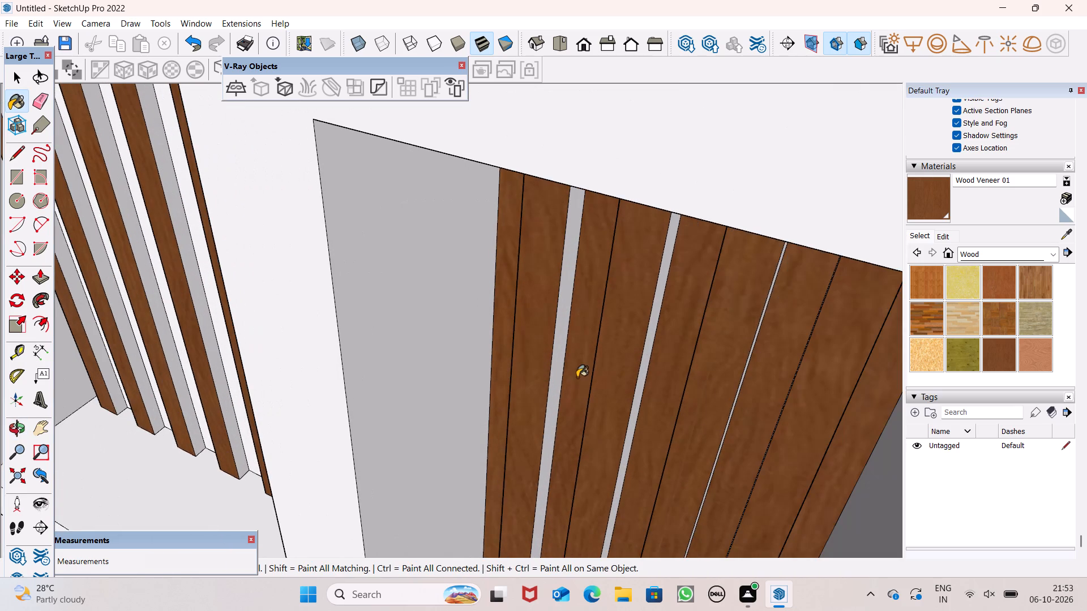
{"action": "left_click_drag", "start_coordinate": [552, 380], "coordinate": [568, 380]}
{"action": "left_click_drag", "start_coordinate": [563, 372], "coordinate": [585, 372]}
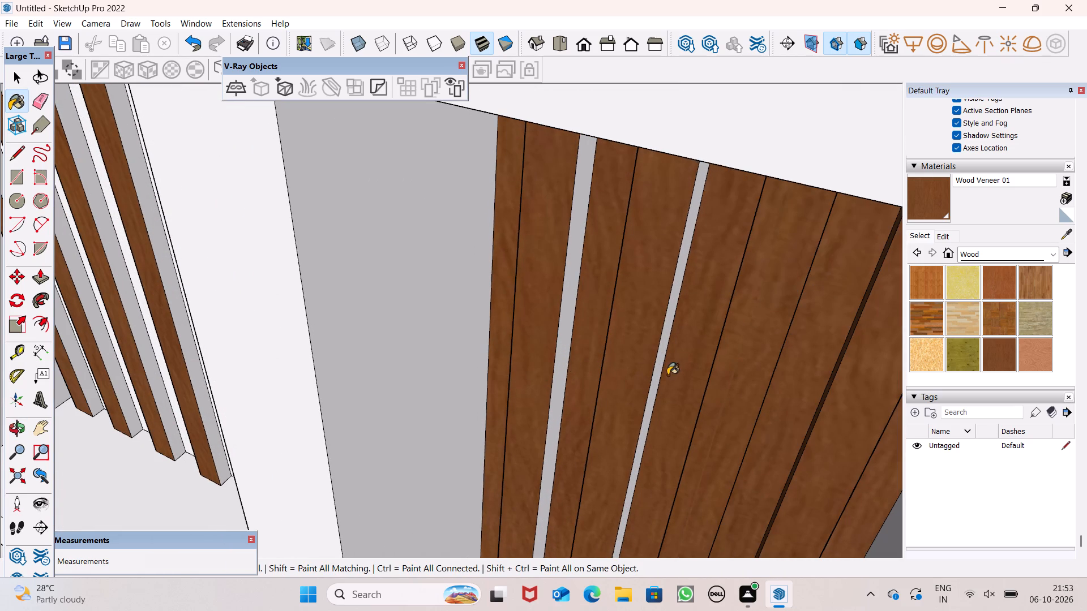
{"action": "left_click", "coordinate": [661, 375]}
{"action": "left_click", "coordinate": [658, 369]}
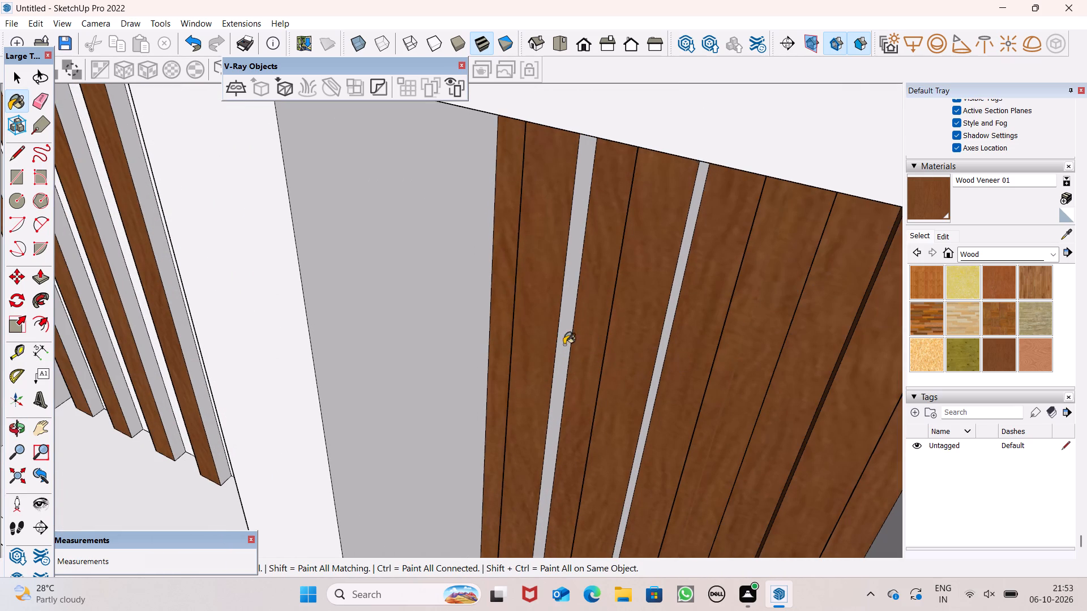
{"action": "left_click", "coordinate": [570, 334]}
Paint the remaining bare side face at the balcony-side end of the narrow recess's slats with Wood Veneer 01.
{"action": "scroll", "coordinate": [544, 348], "scroll_direction": "down", "scroll_amount": 4}
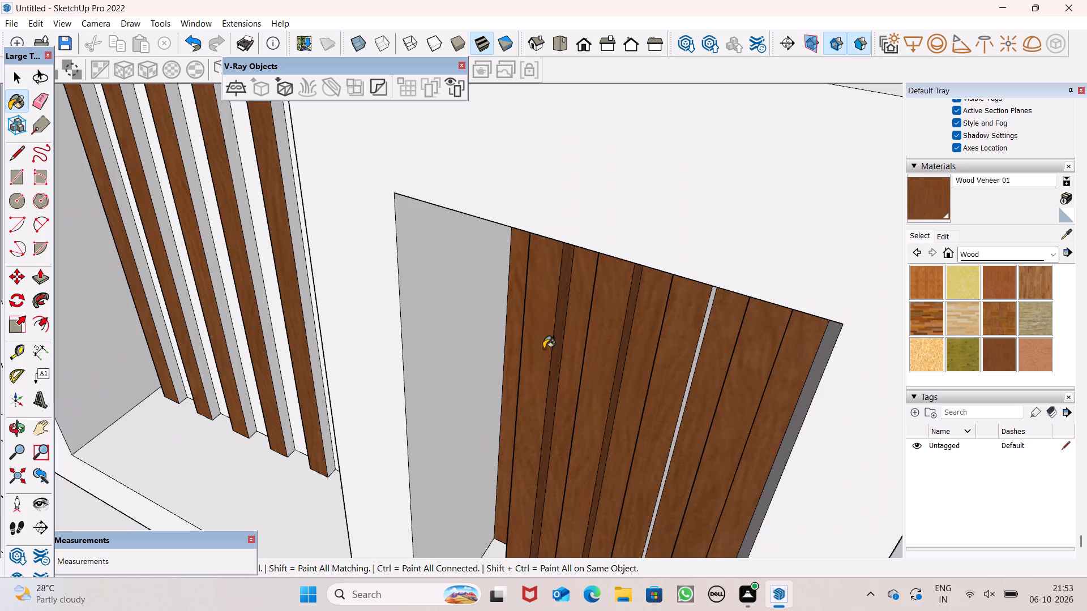
{"action": "middle_click_drag", "start_coordinate": [542, 360], "coordinate": [678, 359]}
{"action": "scroll", "coordinate": [644, 342], "scroll_direction": "up", "scroll_amount": 4}
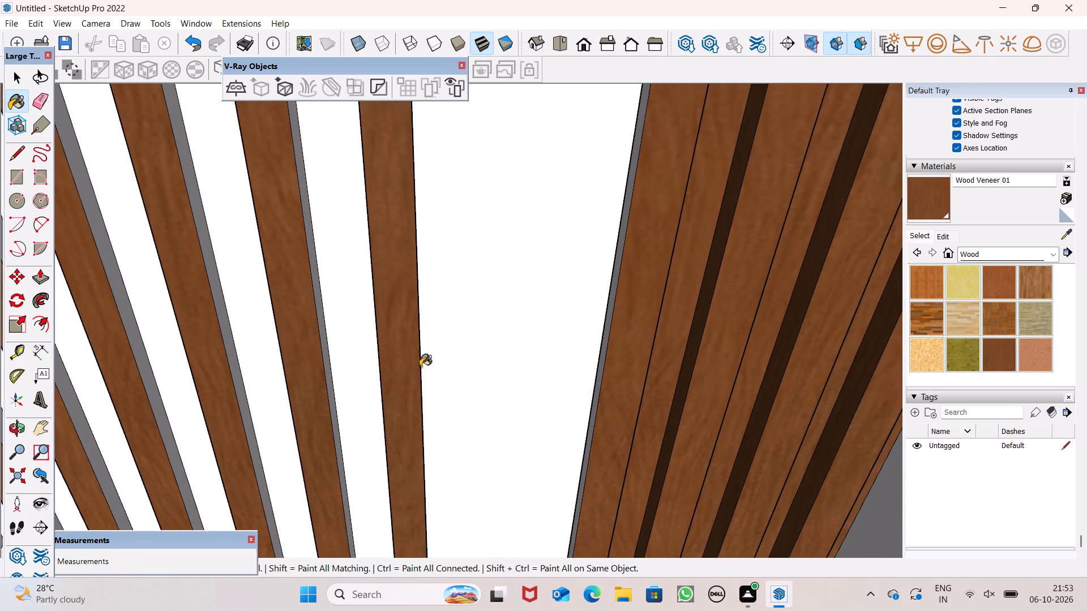
{"action": "scroll", "coordinate": [618, 296], "scroll_direction": "up", "scroll_amount": 5}
{"action": "left_click", "coordinate": [598, 290]}
{"action": "left_click", "coordinate": [609, 289]}
{"action": "scroll", "coordinate": [611, 290], "scroll_direction": "down", "scroll_amount": 20}
{"action": "middle_click_drag", "start_coordinate": [647, 303], "coordinate": [465, 252]}
{"action": "scroll", "coordinate": [556, 311], "scroll_direction": "up", "scroll_amount": 2}
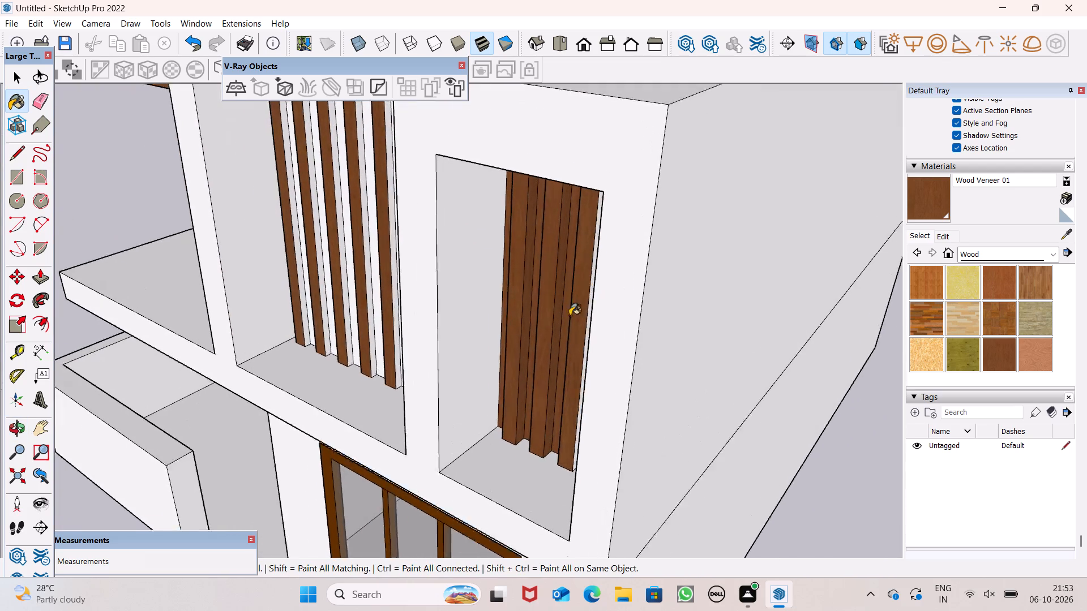
Paint the remaining bare narrow faces of the slats at the narrow recess's outer end with Wood Veneer 01.
{"action": "scroll", "coordinate": [570, 316], "scroll_direction": "up", "scroll_amount": 5}
{"action": "middle_click_drag", "start_coordinate": [598, 322], "coordinate": [624, 338]}
{"action": "scroll", "coordinate": [625, 338], "scroll_direction": "up", "scroll_amount": 5}
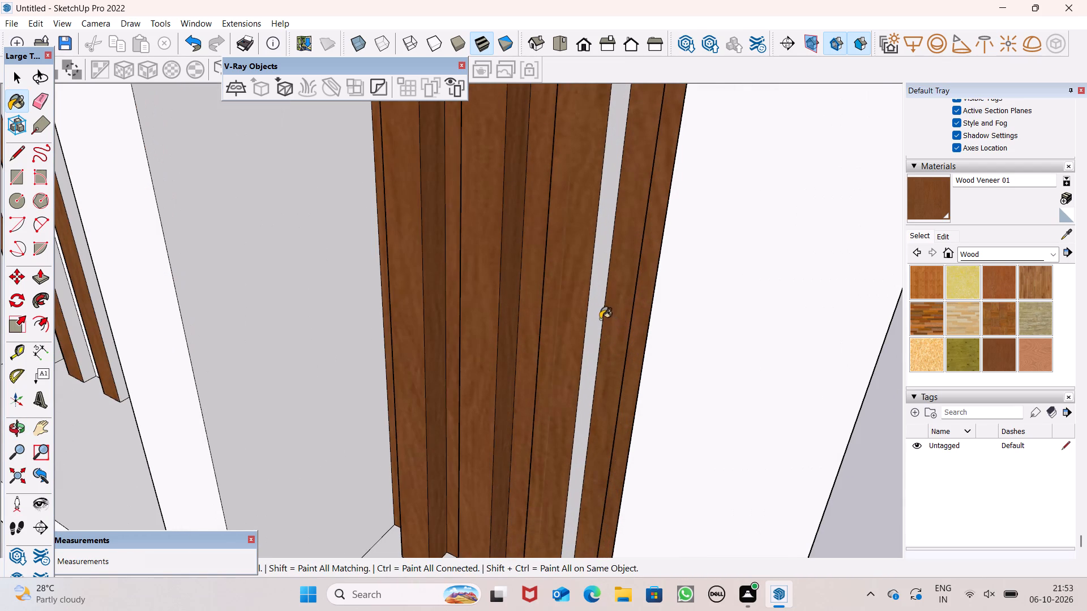
{"action": "left_click", "coordinate": [593, 316]}
{"action": "scroll", "coordinate": [606, 312], "scroll_direction": "down", "scroll_amount": 4}
{"action": "middle_click_drag", "start_coordinate": [627, 332], "coordinate": [647, 351]}
{"action": "scroll", "coordinate": [663, 329], "scroll_direction": "up", "scroll_amount": 5}
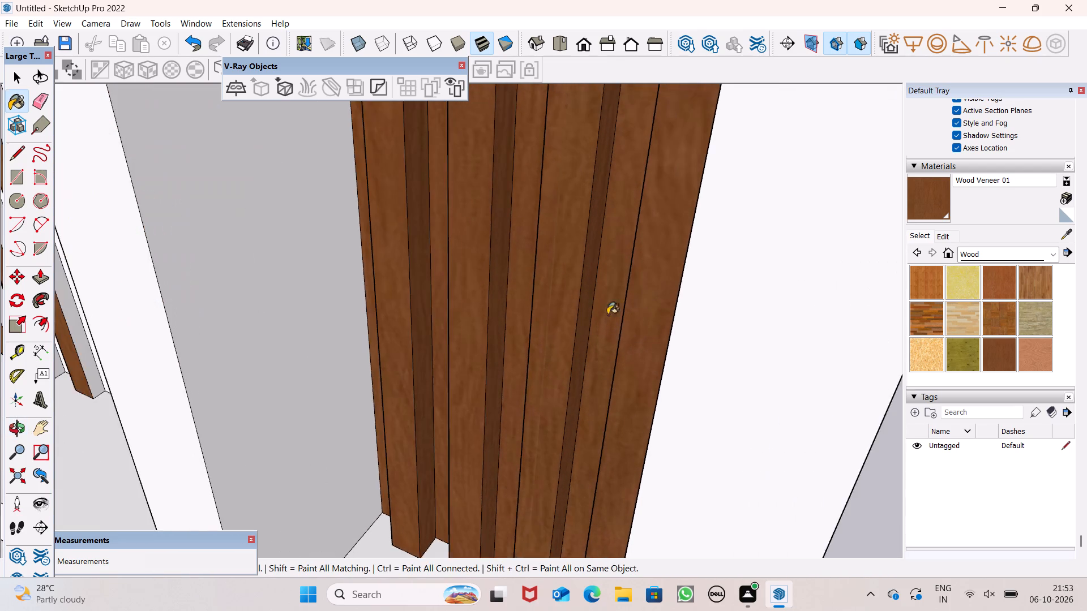
{"action": "middle_click_drag", "start_coordinate": [610, 312], "coordinate": [618, 348]}
{"action": "scroll", "coordinate": [610, 312], "scroll_direction": "up", "scroll_amount": 1}
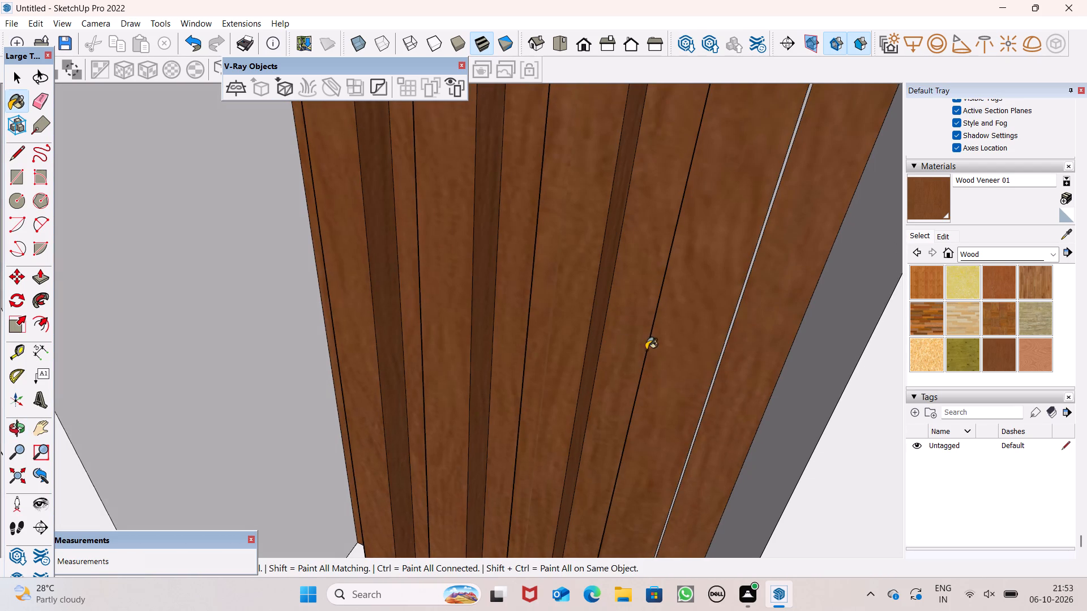
{"action": "scroll", "coordinate": [735, 371], "scroll_direction": "up", "scroll_amount": 3}
{"action": "middle_click_drag", "start_coordinate": [735, 371], "coordinate": [682, 387]}
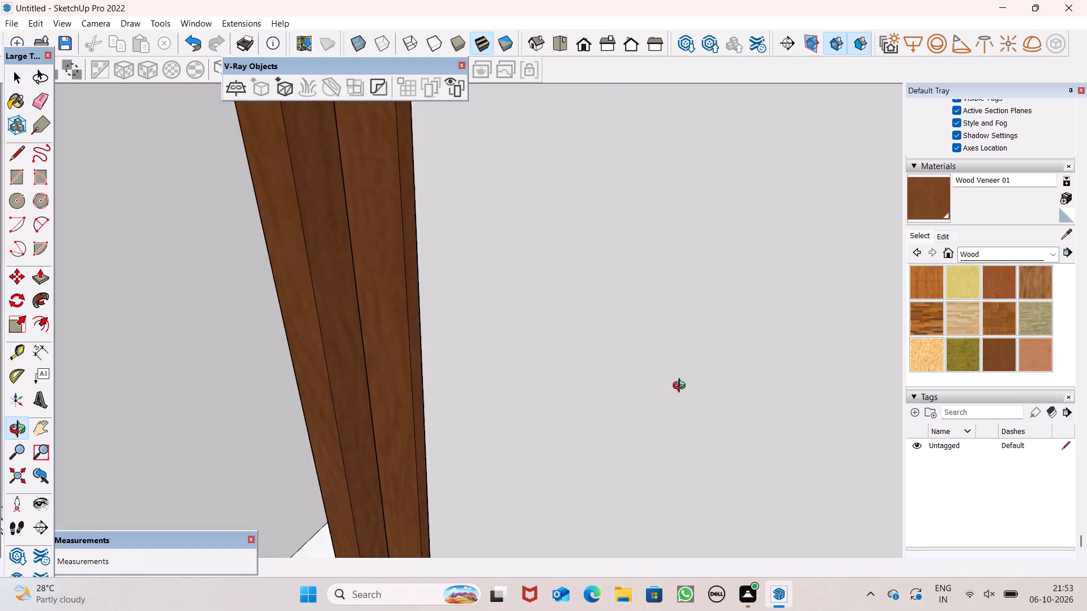
{"action": "middle_click_drag", "start_coordinate": [682, 387], "coordinate": [702, 388]}
{"action": "left_click", "coordinate": [707, 381]}
{"action": "scroll", "coordinate": [716, 366], "scroll_direction": "down", "scroll_amount": 12}
{"action": "scroll", "coordinate": [724, 353], "scroll_direction": "up", "scroll_amount": 1}
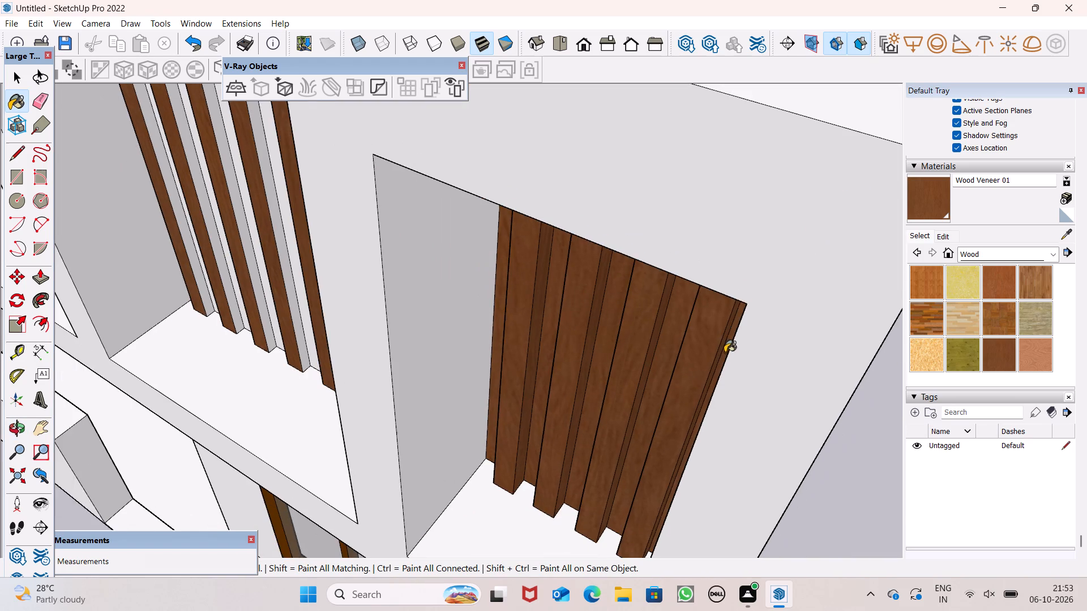
Examine the narrow recess's slats from both sides for faces left unpainted.
{"action": "middle_click_drag", "start_coordinate": [737, 352], "coordinate": [925, 350]}
{"action": "scroll", "coordinate": [701, 339], "scroll_direction": "down", "scroll_amount": 1}
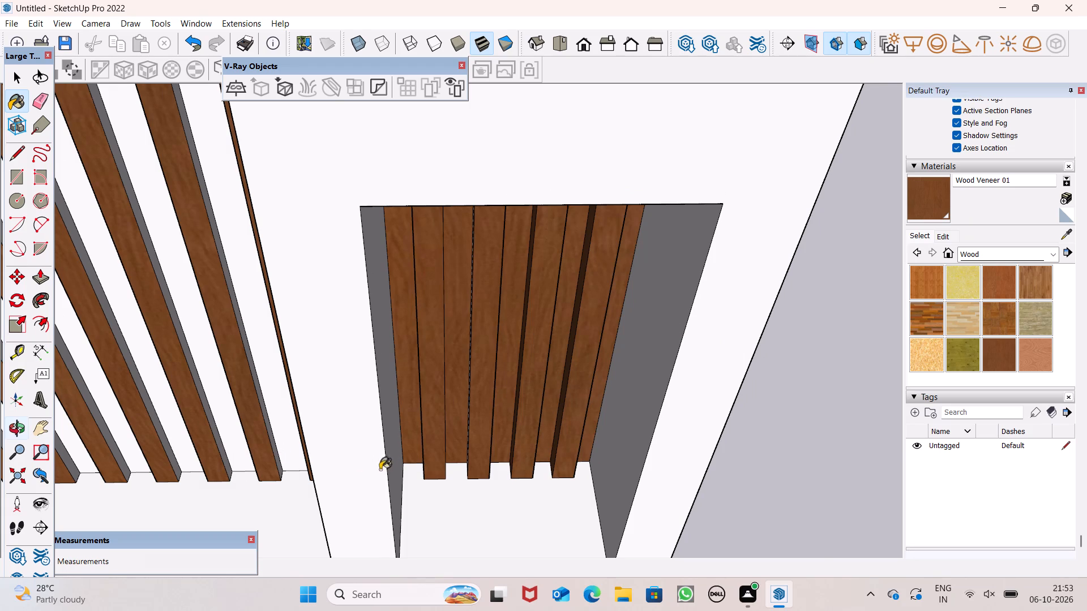
{"action": "scroll", "coordinate": [386, 463], "scroll_direction": "up", "scroll_amount": 6}
{"action": "middle_click_drag", "start_coordinate": [479, 443], "coordinate": [557, 432]}
{"action": "scroll", "coordinate": [452, 350], "scroll_direction": "down", "scroll_amount": 6}
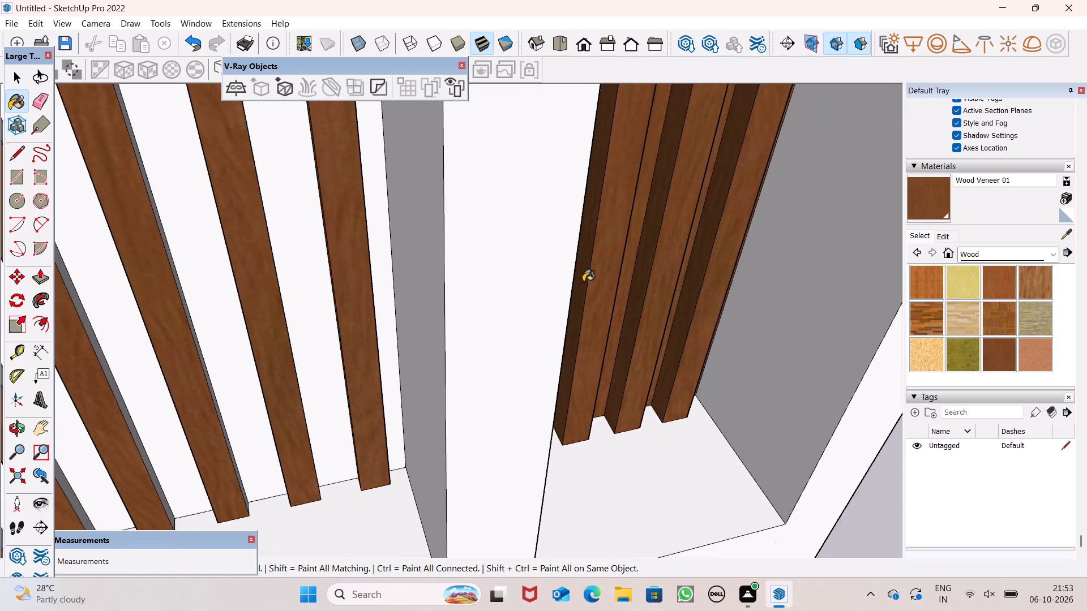
{"action": "scroll", "coordinate": [583, 282], "scroll_direction": "down", "scroll_amount": 10}
{"action": "scroll", "coordinate": [371, 288], "scroll_direction": "up", "scroll_amount": 2}
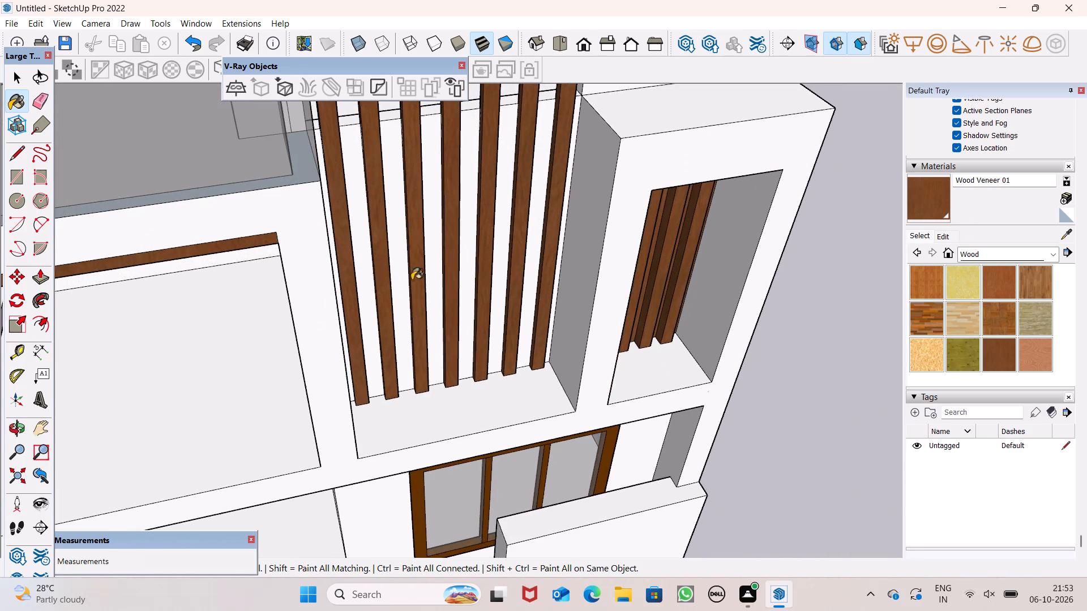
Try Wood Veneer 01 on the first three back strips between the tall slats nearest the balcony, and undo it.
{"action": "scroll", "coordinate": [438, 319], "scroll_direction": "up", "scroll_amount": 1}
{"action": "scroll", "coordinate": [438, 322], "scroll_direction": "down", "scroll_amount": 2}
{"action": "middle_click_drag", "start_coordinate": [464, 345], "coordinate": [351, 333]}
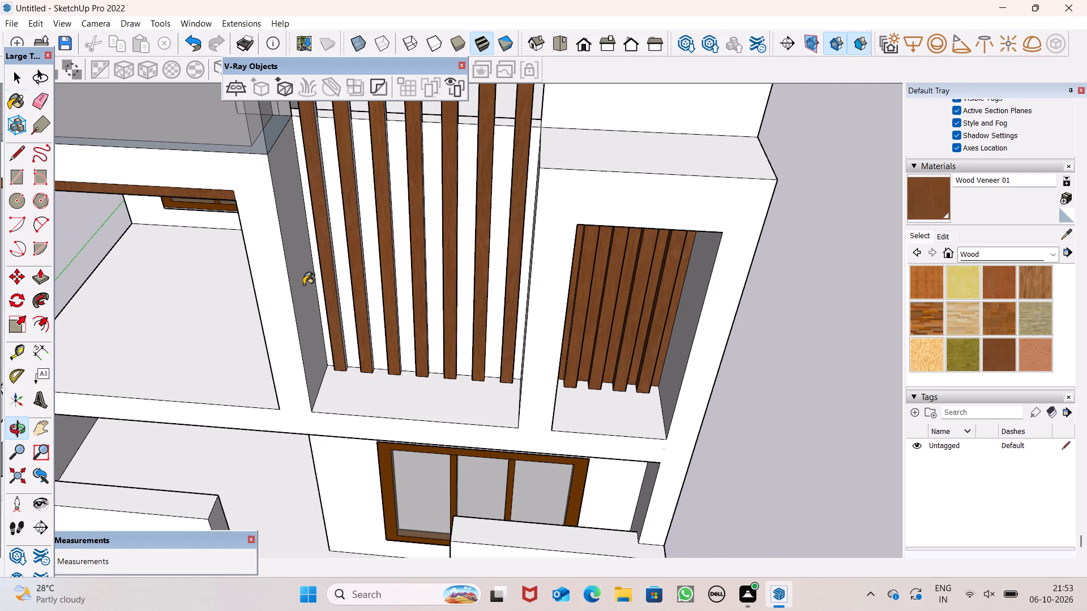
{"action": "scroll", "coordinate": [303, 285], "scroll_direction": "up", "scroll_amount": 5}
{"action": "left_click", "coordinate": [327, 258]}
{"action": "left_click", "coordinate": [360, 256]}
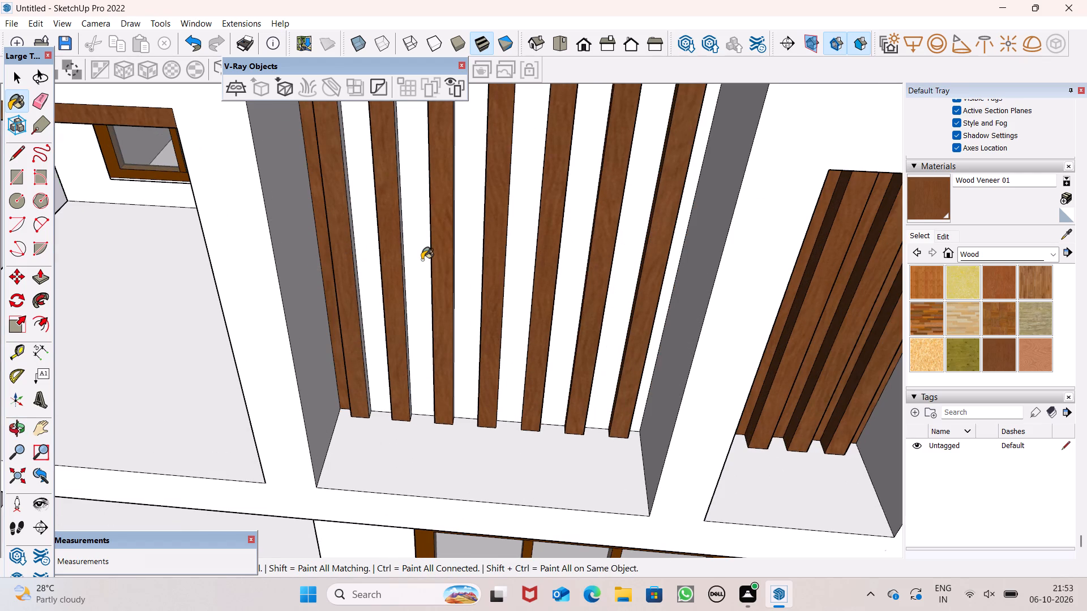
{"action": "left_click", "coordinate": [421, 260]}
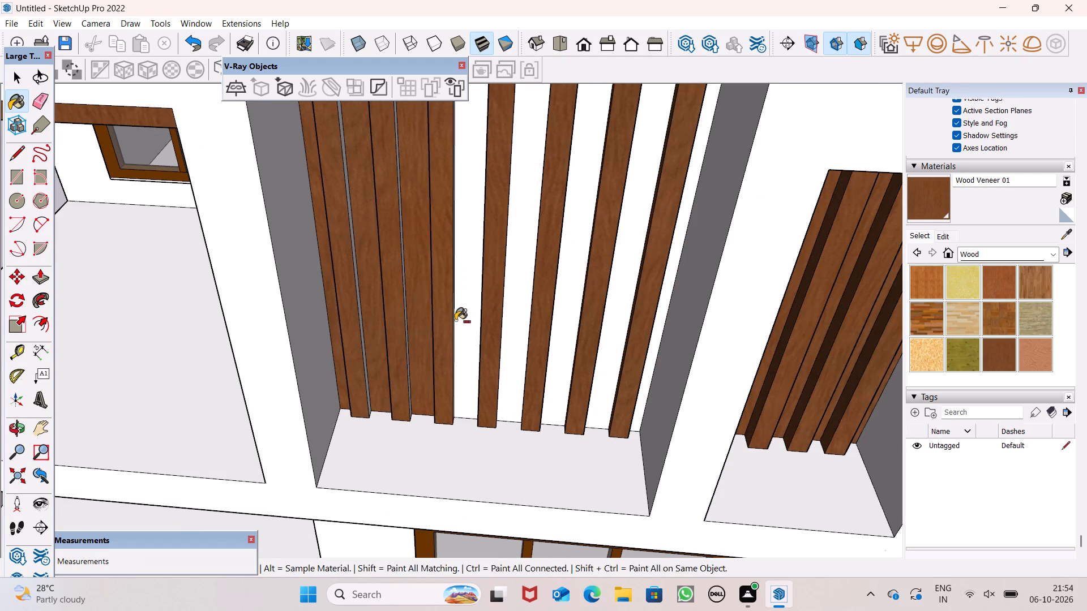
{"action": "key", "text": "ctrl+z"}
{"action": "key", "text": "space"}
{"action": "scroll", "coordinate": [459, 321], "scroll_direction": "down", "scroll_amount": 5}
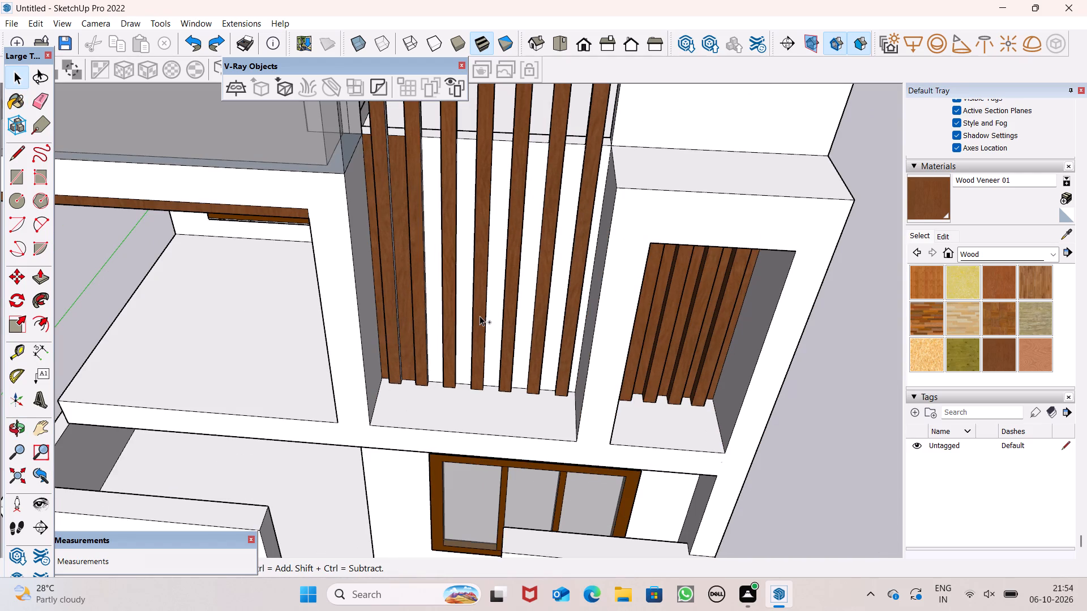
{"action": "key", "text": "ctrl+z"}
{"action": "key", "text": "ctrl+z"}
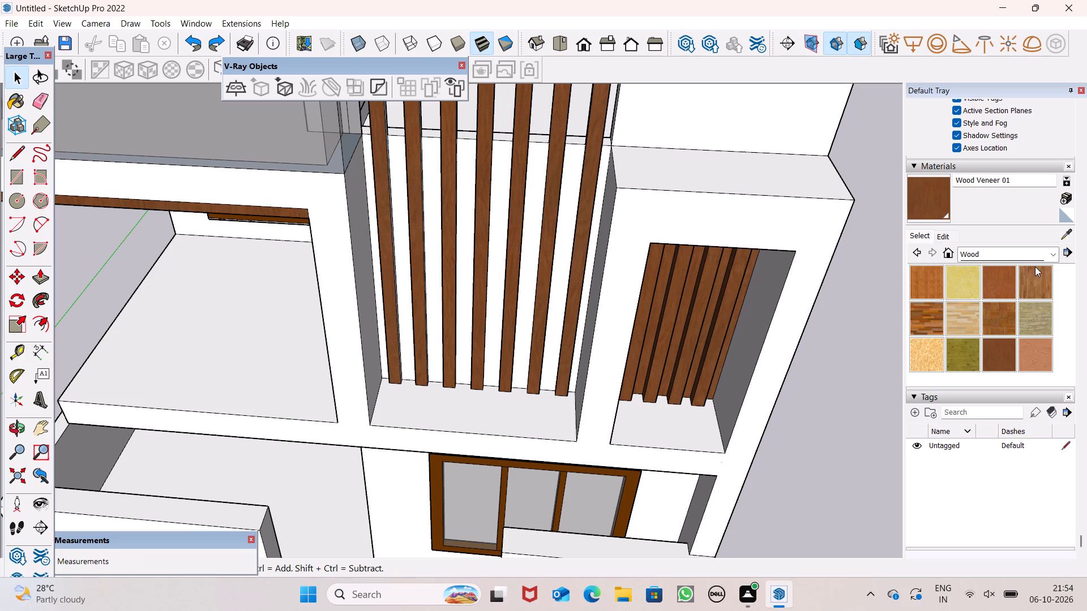
Paint the back strips behind the tall slats nearest the narrow recess with Translucent Glass Gray from Glass and Mirrors.
{"action": "left_click", "coordinate": [1049, 255]}
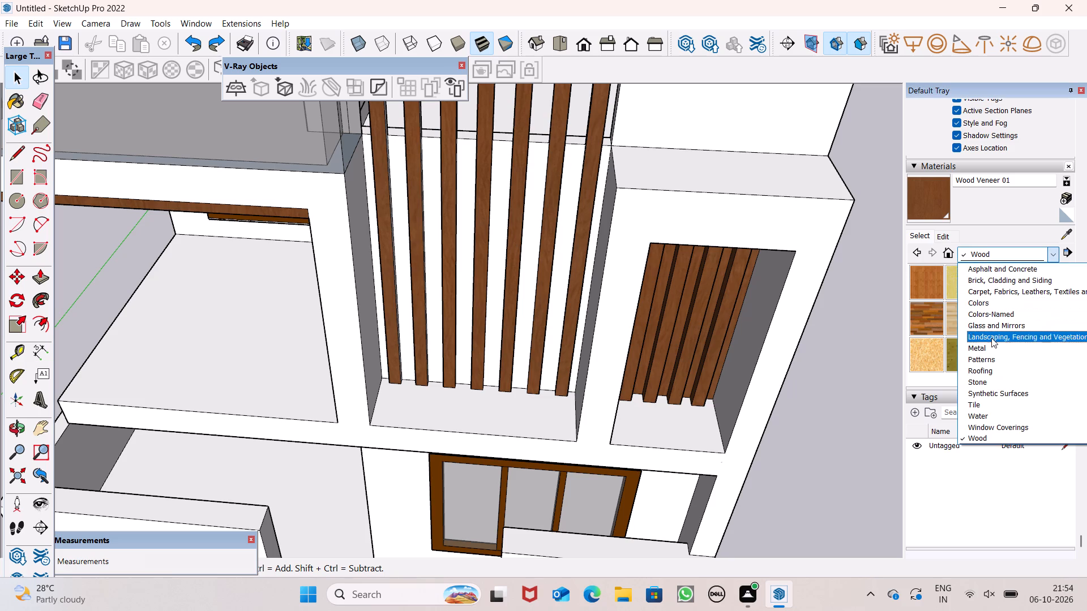
{"action": "left_click", "coordinate": [988, 328]}
{"action": "left_click", "coordinate": [1023, 324]}
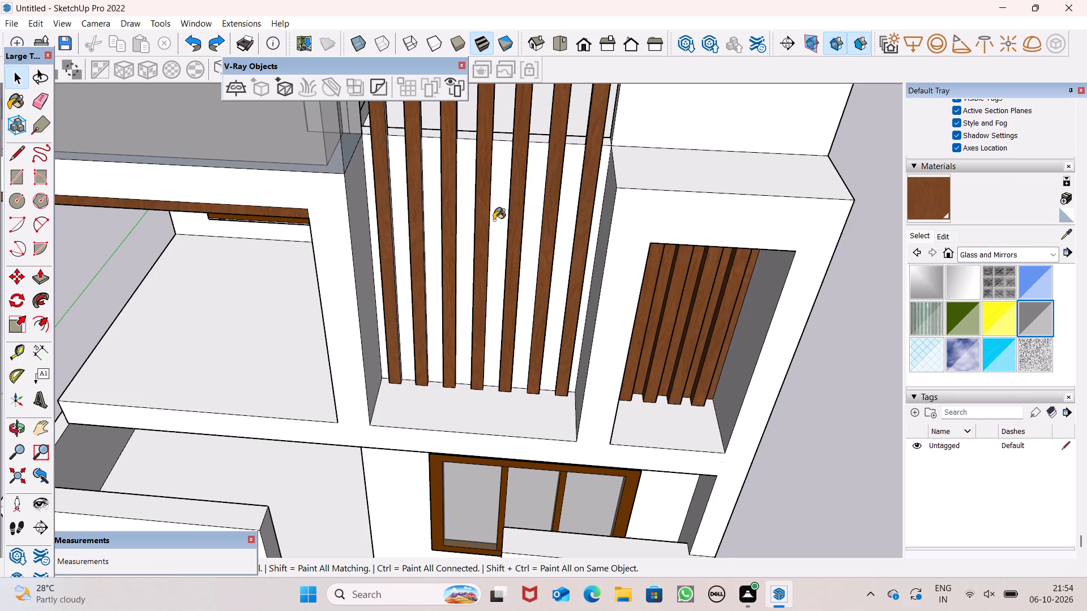
{"action": "left_click", "coordinate": [494, 220]}
{"action": "left_click", "coordinate": [525, 220]}
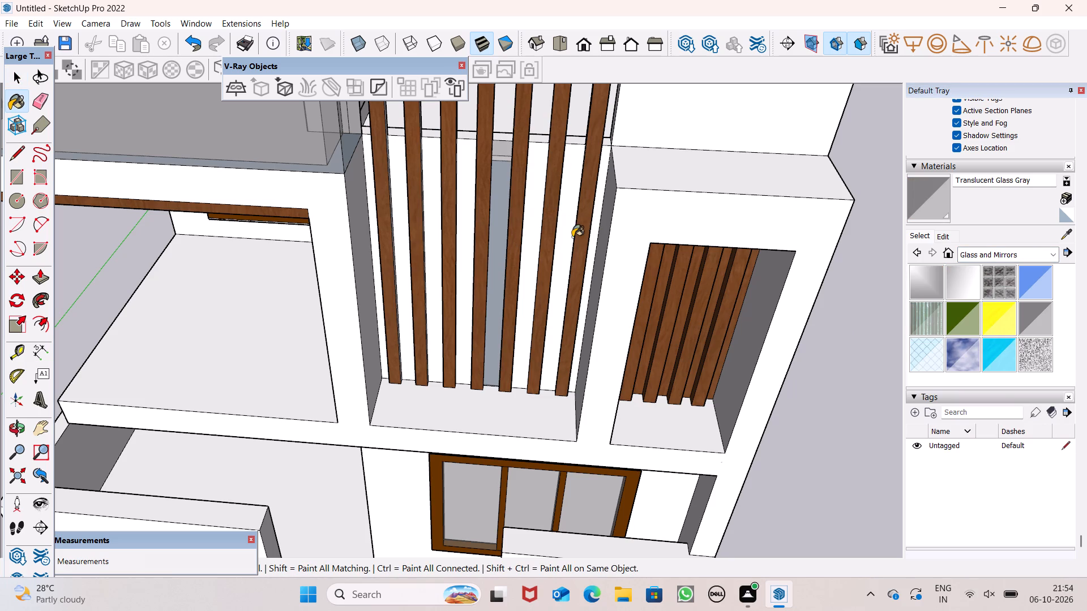
{"action": "left_click", "coordinate": [572, 237]}
{"action": "left_click", "coordinate": [596, 237]}
Paint the remaining back strips behind the tall slats, up to the balcony-side wall, with Translucent Glass Gray.
{"action": "middle_click_drag", "start_coordinate": [528, 291], "coordinate": [559, 316]}
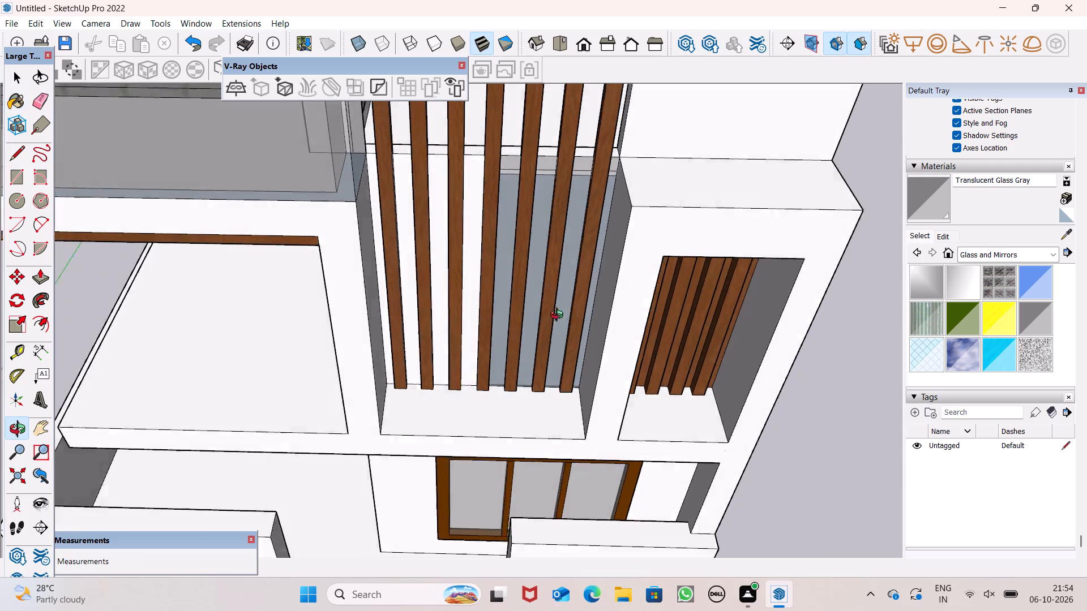
{"action": "middle_click_drag", "start_coordinate": [559, 316], "coordinate": [483, 193]}
{"action": "scroll", "coordinate": [448, 210], "scroll_direction": "up", "scroll_amount": 1}
{"action": "scroll", "coordinate": [448, 210], "scroll_direction": "down", "scroll_amount": 1}
{"action": "scroll", "coordinate": [448, 210], "scroll_direction": "up", "scroll_amount": 2}
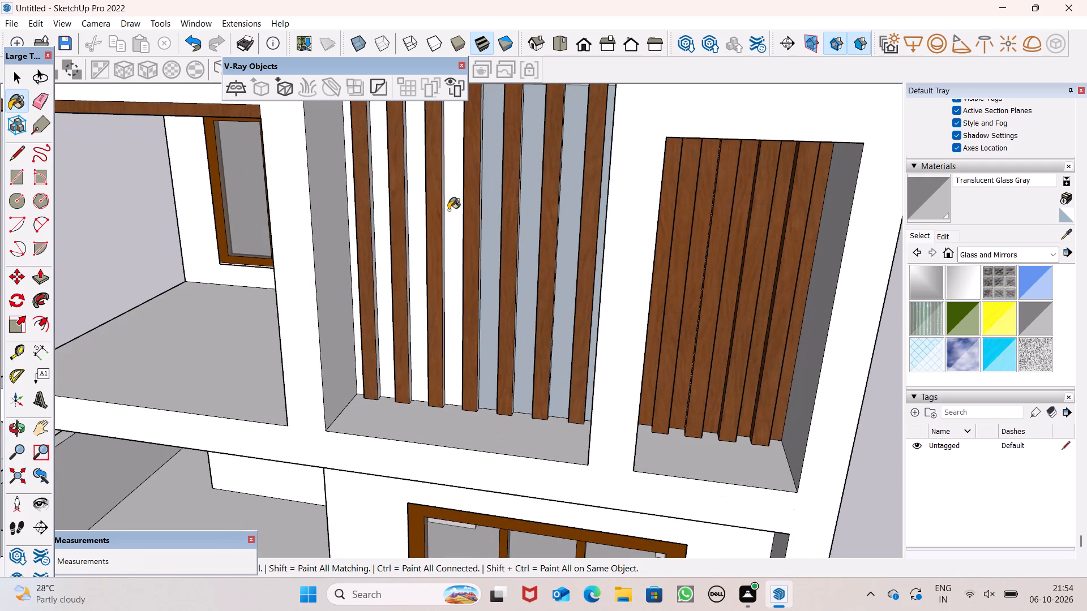
{"action": "left_click", "coordinate": [459, 210]}
{"action": "left_click", "coordinate": [412, 214]}
{"action": "left_click", "coordinate": [375, 213]}
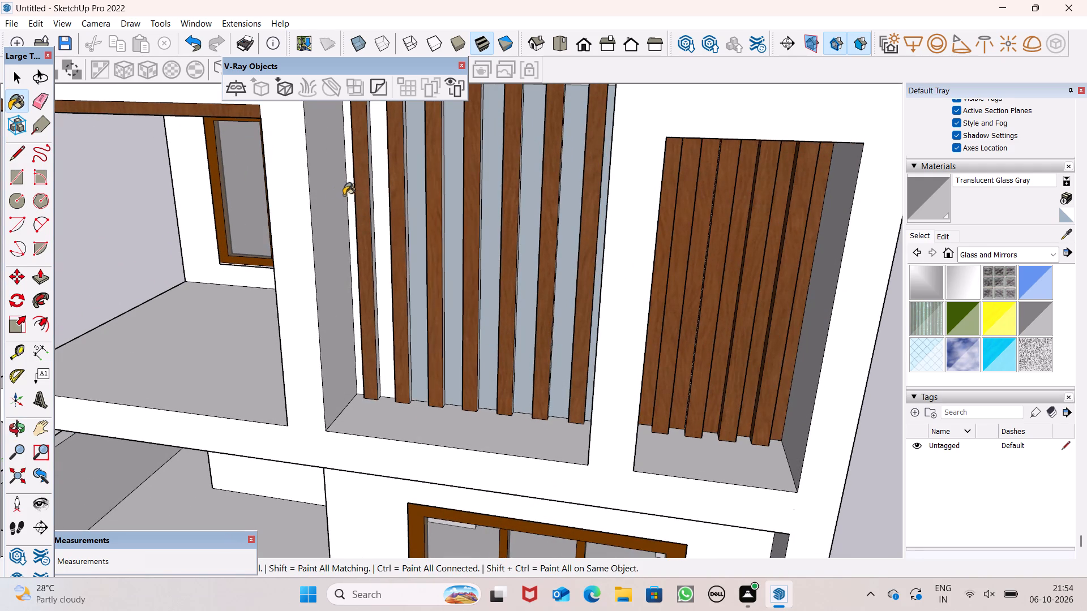
{"action": "left_click", "coordinate": [349, 190]}
{"action": "scroll", "coordinate": [366, 259], "scroll_direction": "down", "scroll_amount": 8}
{"action": "key", "text": "space"}
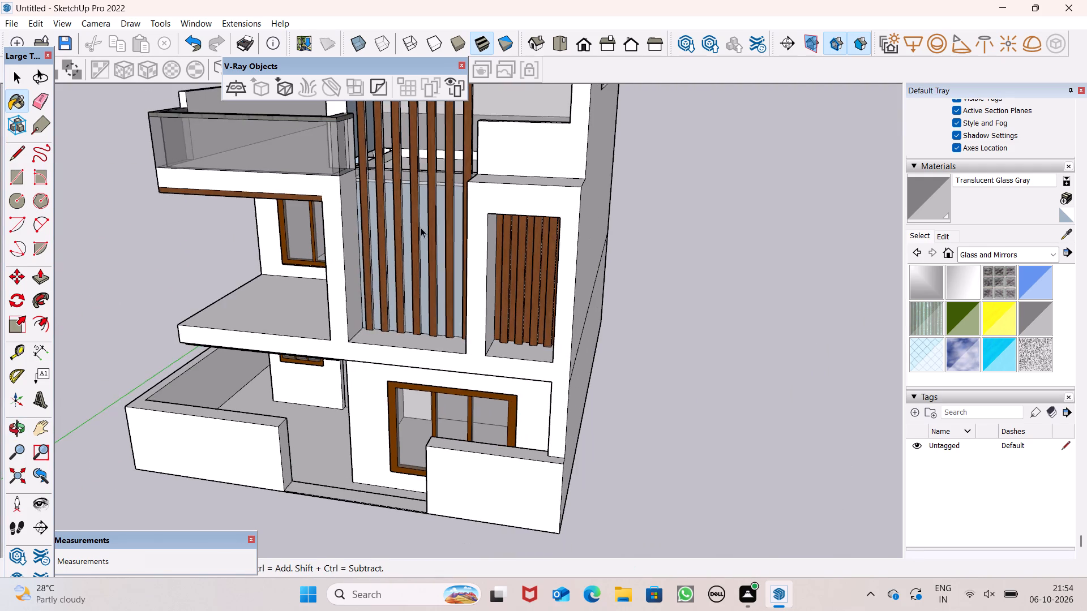
Paint the side faces of all seven tall slats that face the narrow recess with Wood Veneer 01 from the Wood collection.
{"action": "scroll", "coordinate": [457, 274], "scroll_direction": "down", "scroll_amount": 5}
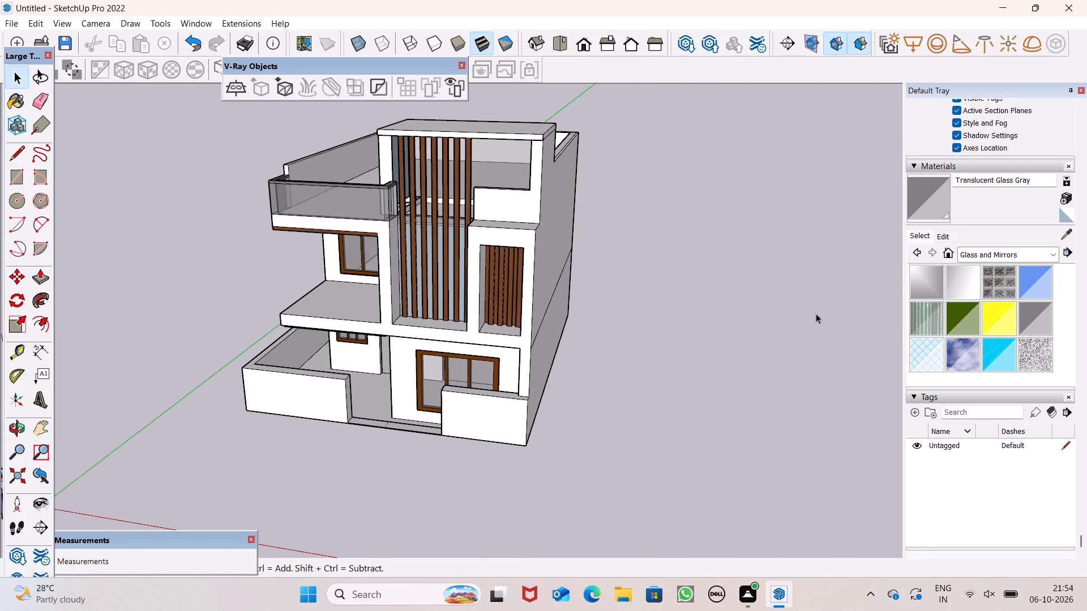
{"action": "middle_click_drag", "start_coordinate": [495, 242], "coordinate": [255, 229]}
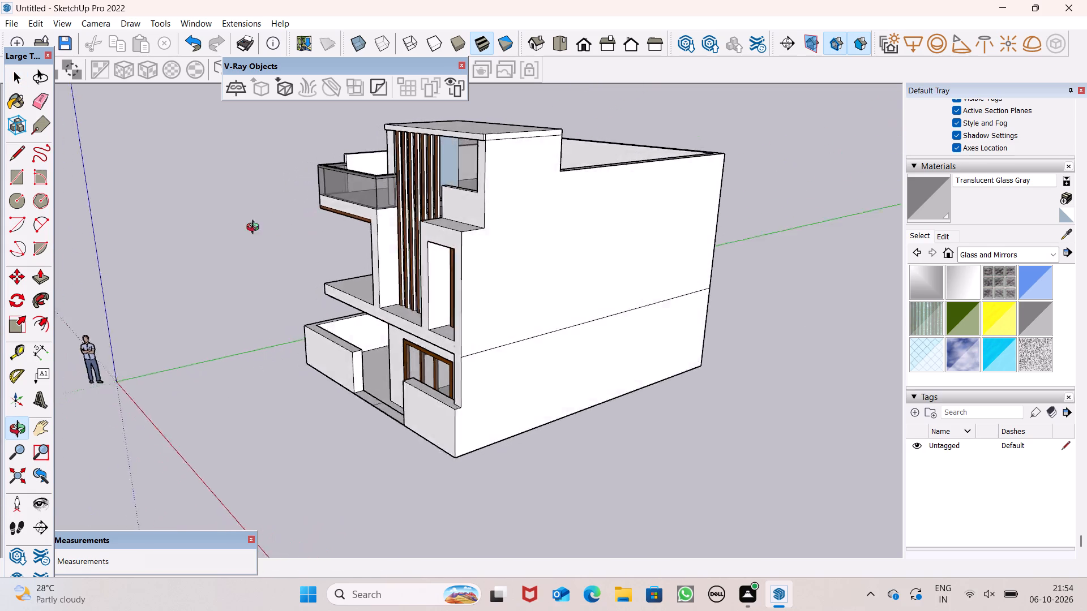
{"action": "middle_click_drag", "start_coordinate": [255, 229], "coordinate": [238, 227]}
{"action": "scroll", "coordinate": [407, 118], "scroll_direction": "up", "scroll_amount": 6}
{"action": "scroll", "coordinate": [527, 199], "scroll_direction": "up", "scroll_amount": 5}
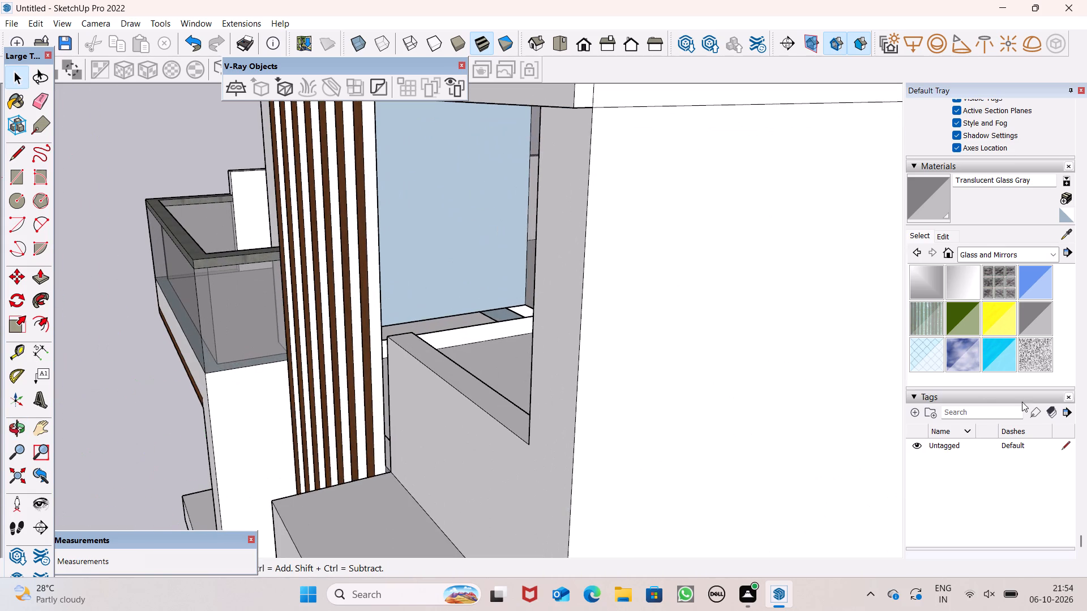
{"action": "left_click", "coordinate": [1056, 249]}
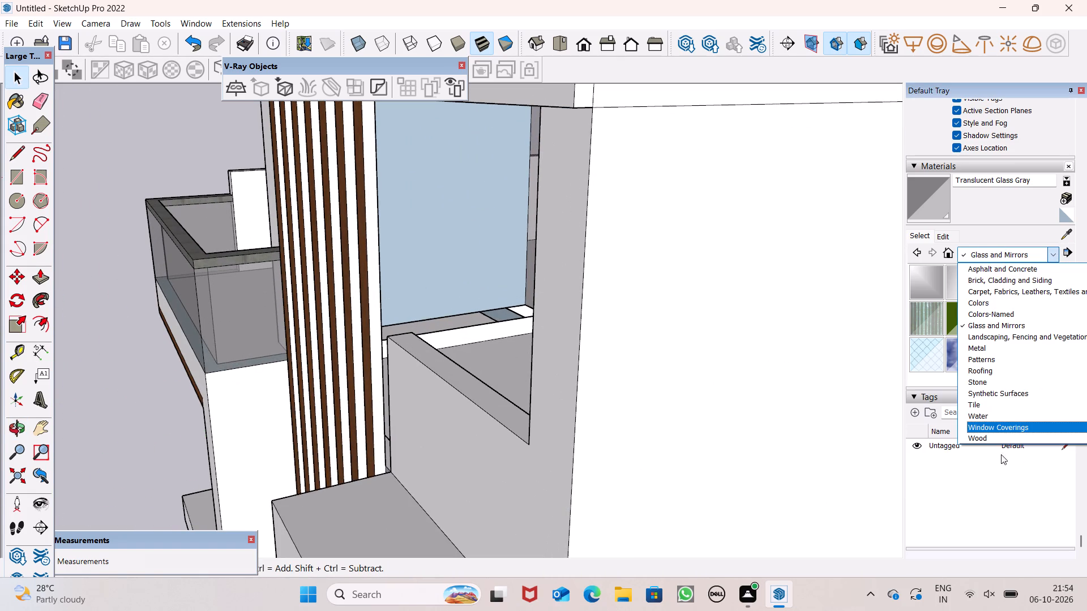
{"action": "left_click", "coordinate": [1001, 444]}
{"action": "left_click", "coordinate": [1005, 349]}
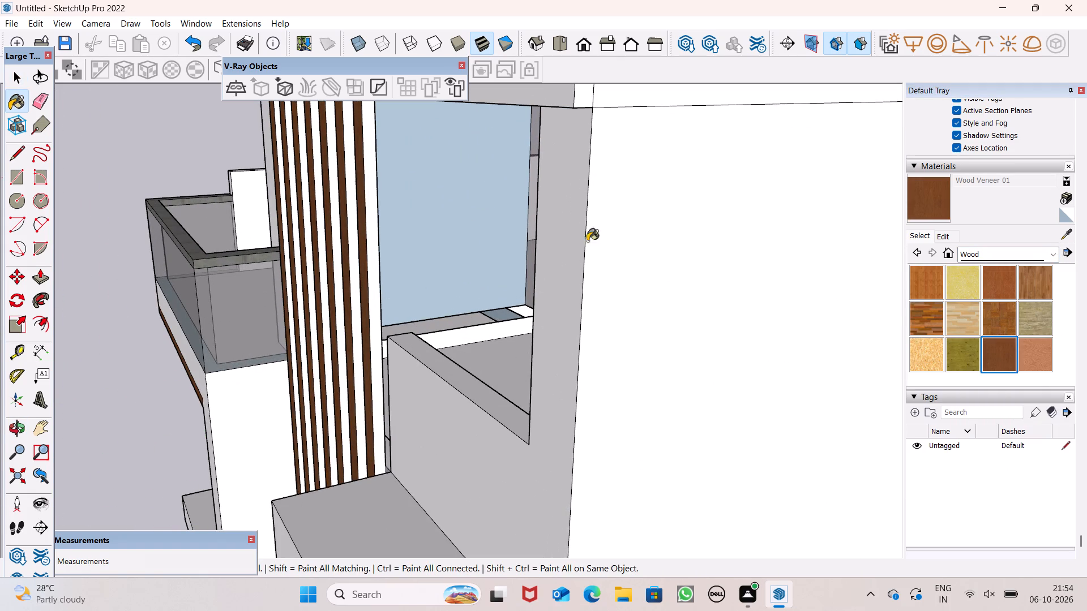
{"action": "scroll", "coordinate": [280, 174], "scroll_direction": "up", "scroll_amount": 1}
{"action": "scroll", "coordinate": [280, 174], "scroll_direction": "down", "scroll_amount": 1}
{"action": "scroll", "coordinate": [279, 174], "scroll_direction": "up", "scroll_amount": 1}
{"action": "left_click", "coordinate": [392, 269]}
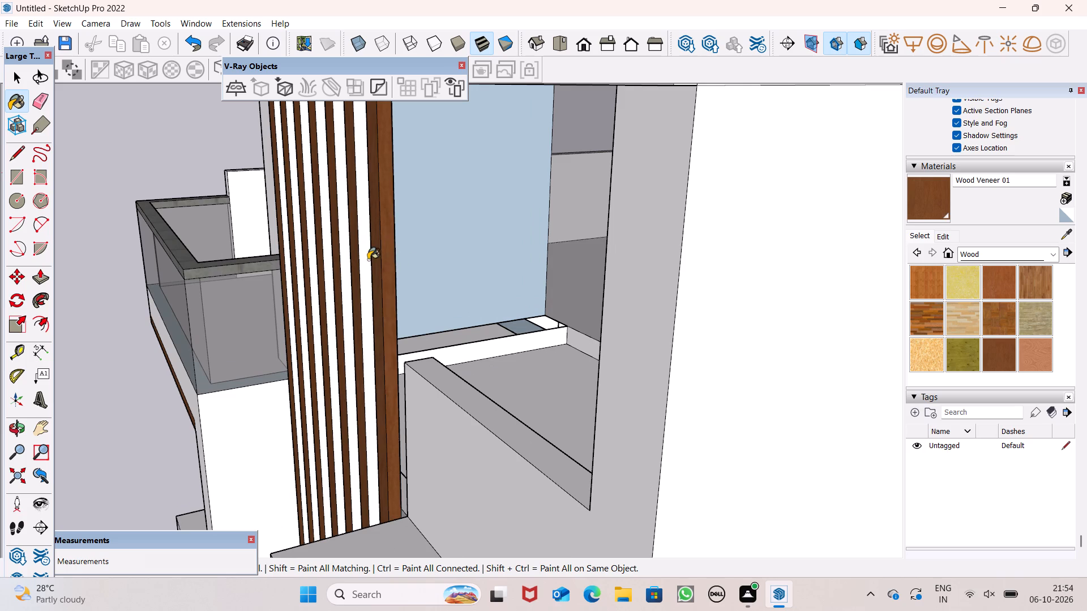
{"action": "left_click", "coordinate": [367, 259]}
{"action": "left_click", "coordinate": [344, 238]}
{"action": "left_click", "coordinate": [328, 225]}
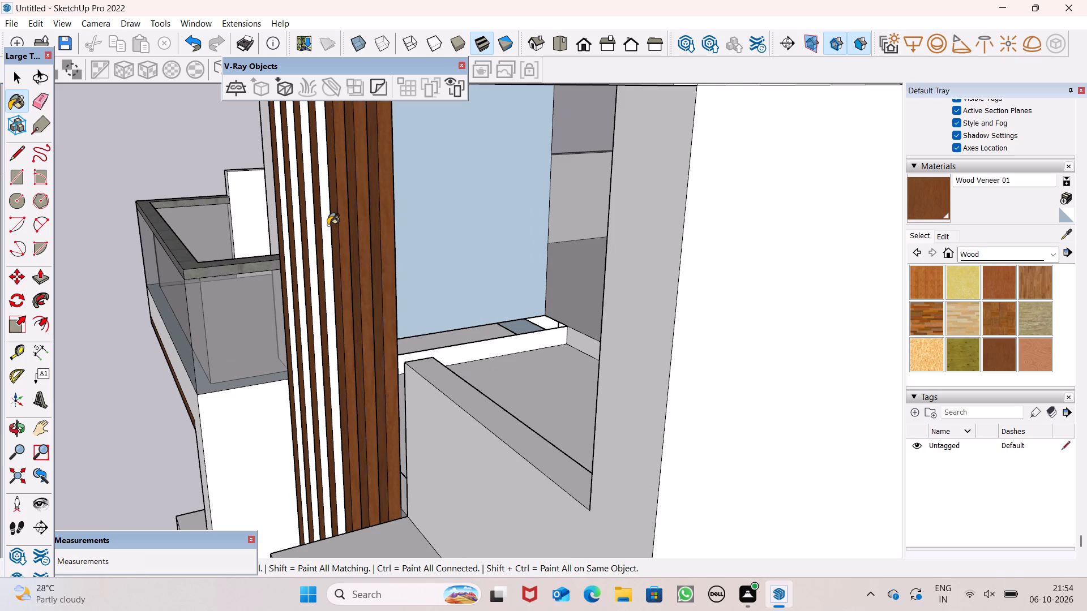
{"action": "left_click", "coordinate": [307, 216]}
{"action": "left_click", "coordinate": [298, 213]}
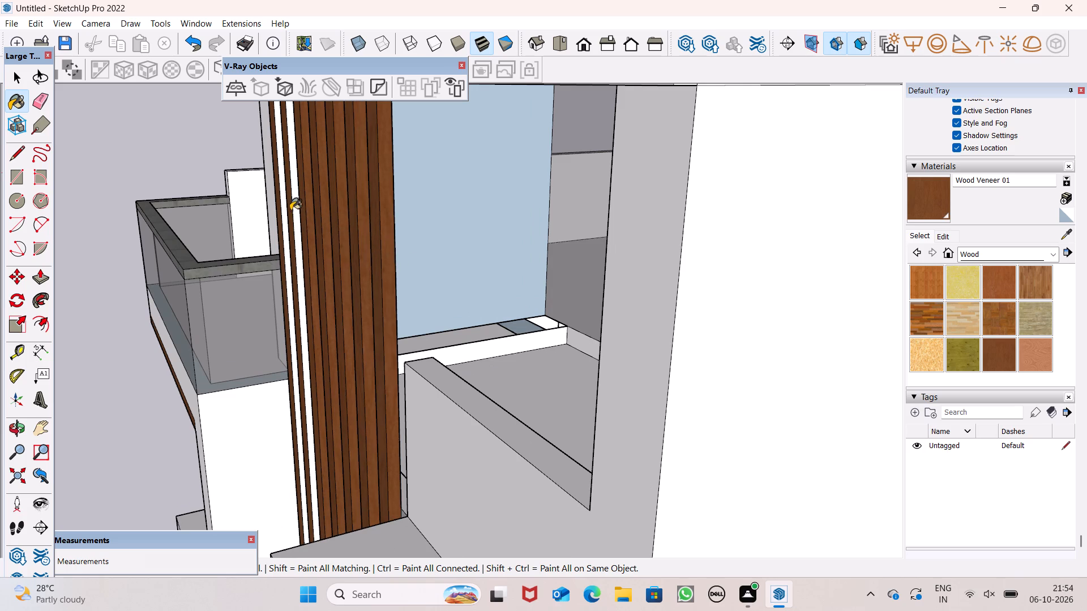
{"action": "left_click", "coordinate": [282, 204]}
Examine the tall slats from the balcony side and the whole house from the front and above.
{"action": "scroll", "coordinate": [327, 222], "scroll_direction": "down", "scroll_amount": 3}
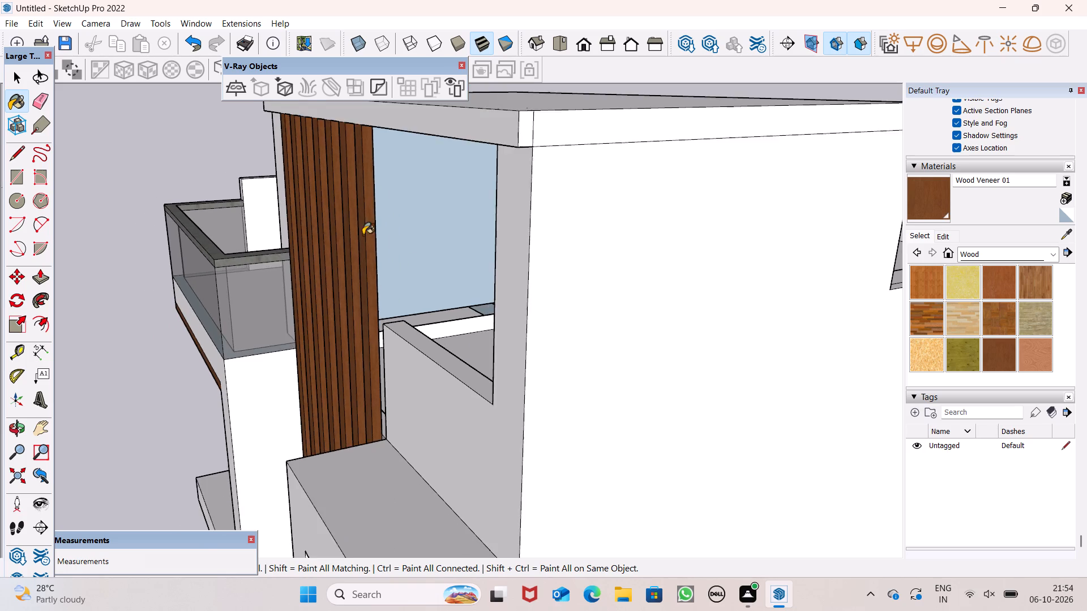
{"action": "scroll", "coordinate": [367, 250], "scroll_direction": "down", "scroll_amount": 2}
{"action": "middle_click_drag", "start_coordinate": [384, 270], "coordinate": [945, 266]}
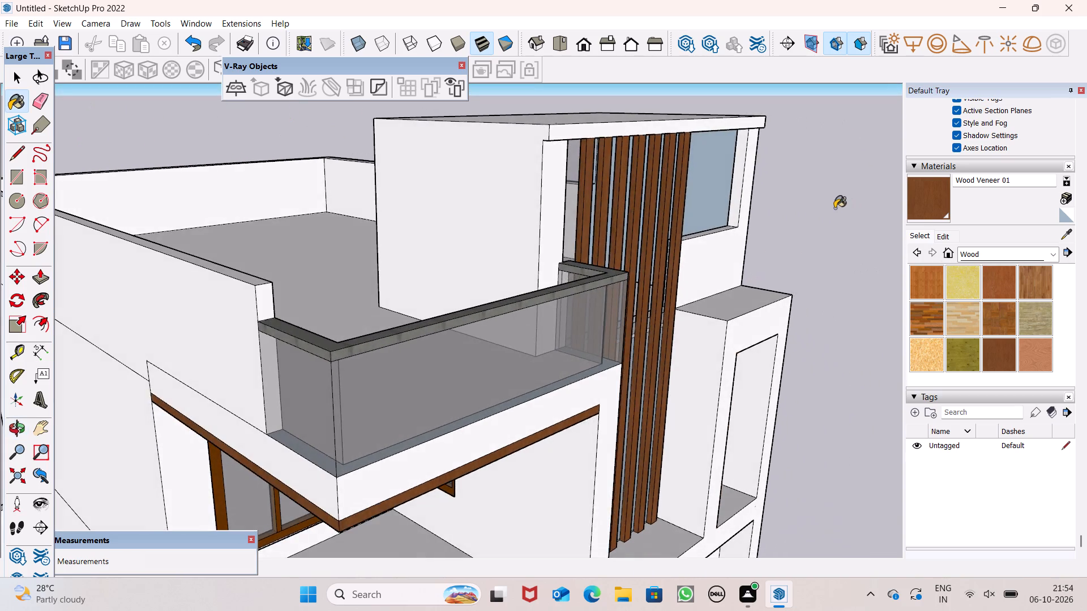
{"action": "scroll", "coordinate": [834, 235], "scroll_direction": "down", "scroll_amount": 5}
{"action": "middle_click_drag", "start_coordinate": [862, 281], "coordinate": [734, 290]}
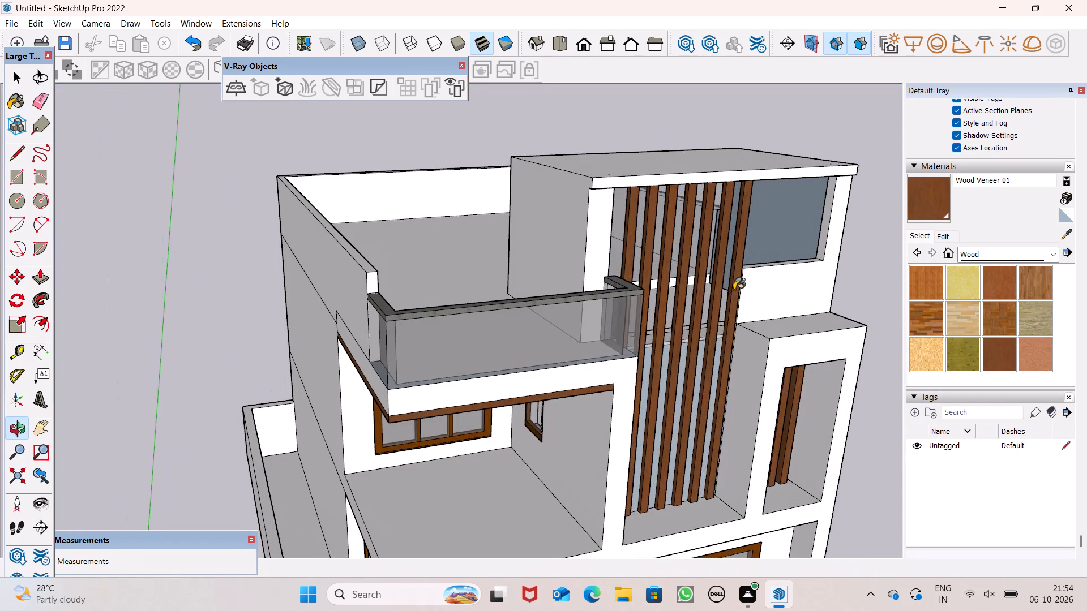
{"action": "left_click", "coordinate": [734, 290]}
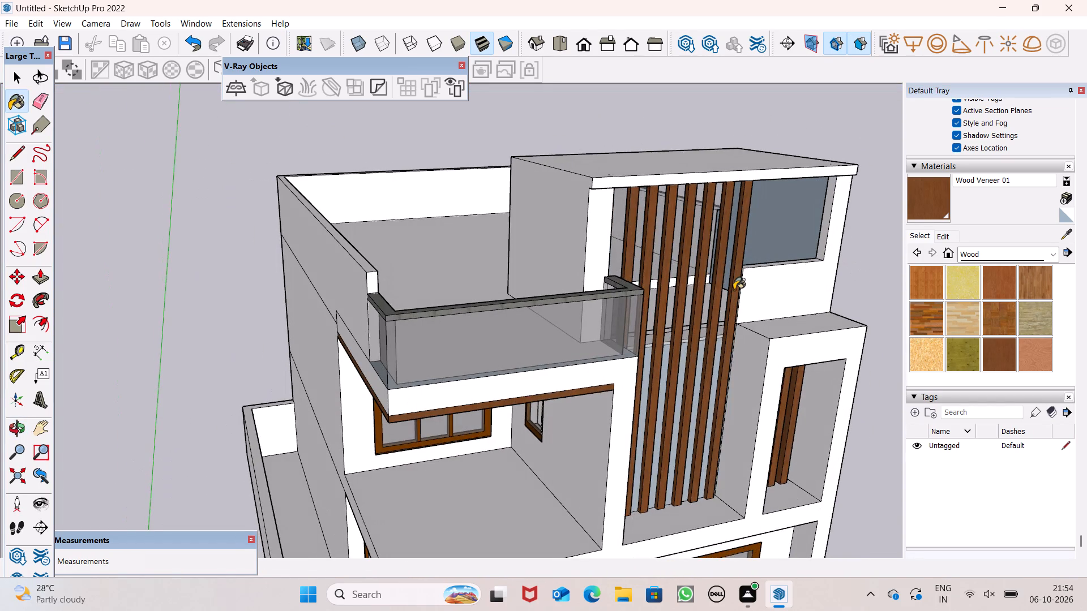
{"action": "key", "text": "space"}
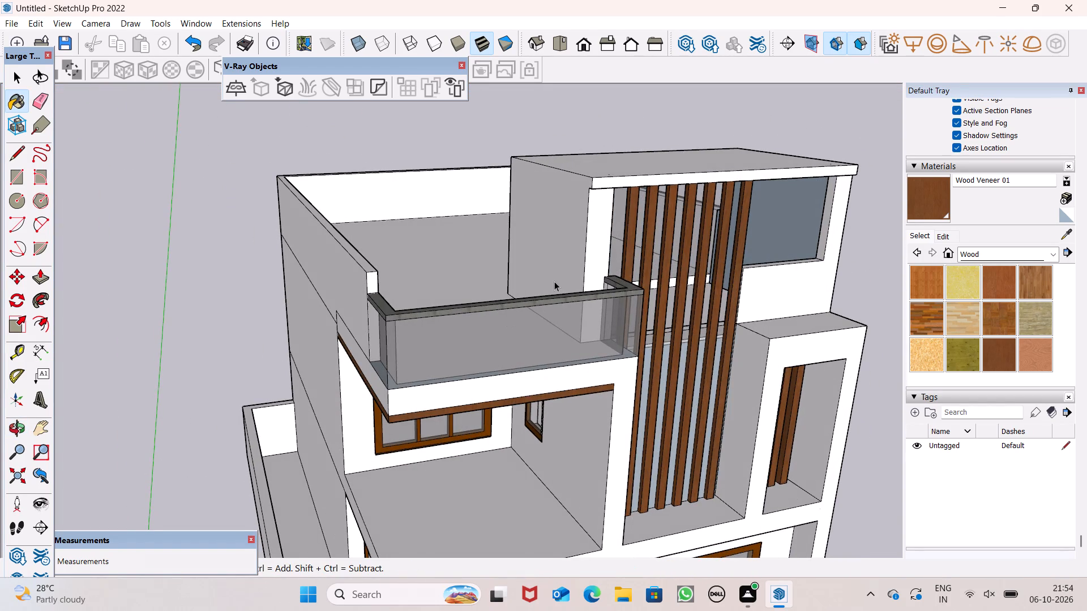
{"action": "scroll", "coordinate": [554, 281], "scroll_direction": "down", "scroll_amount": 6}
{"action": "middle_click_drag", "start_coordinate": [704, 345], "coordinate": [633, 248]}
{"action": "scroll", "coordinate": [648, 275], "scroll_direction": "up", "scroll_amount": 1}
{"action": "scroll", "coordinate": [633, 246], "scroll_direction": "down", "scroll_amount": 4}
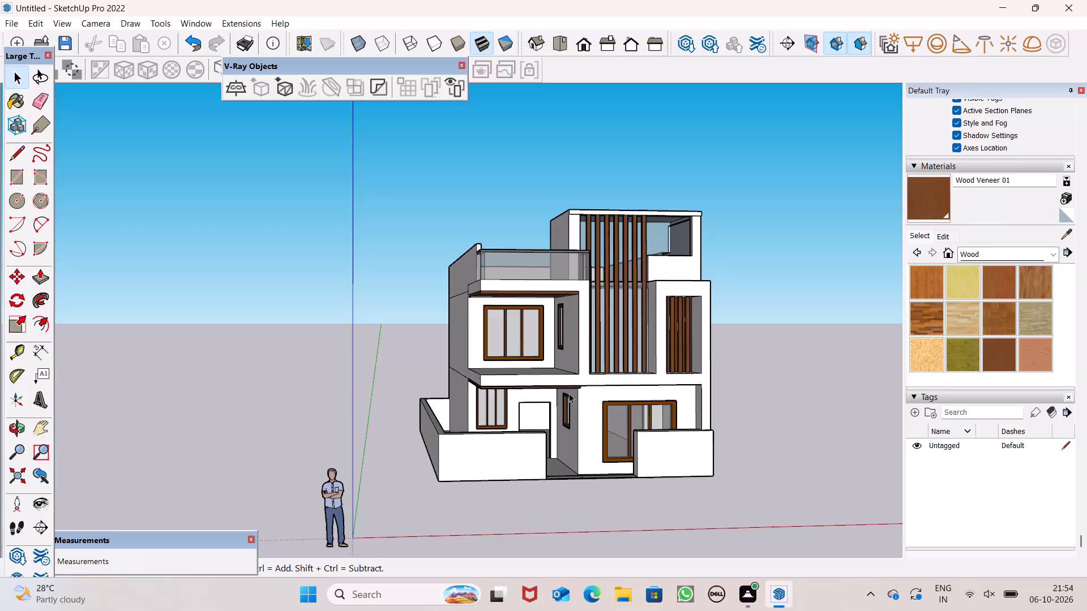
{"action": "scroll", "coordinate": [495, 382], "scroll_direction": "up", "scroll_amount": 1}
{"action": "middle_click_drag", "start_coordinate": [494, 380], "coordinate": [541, 610]}
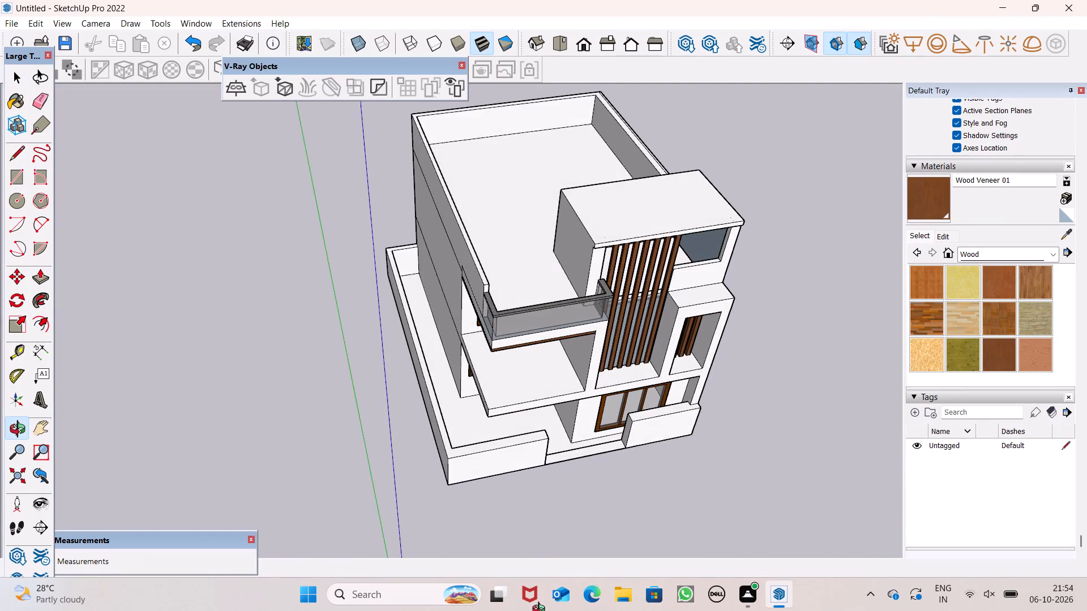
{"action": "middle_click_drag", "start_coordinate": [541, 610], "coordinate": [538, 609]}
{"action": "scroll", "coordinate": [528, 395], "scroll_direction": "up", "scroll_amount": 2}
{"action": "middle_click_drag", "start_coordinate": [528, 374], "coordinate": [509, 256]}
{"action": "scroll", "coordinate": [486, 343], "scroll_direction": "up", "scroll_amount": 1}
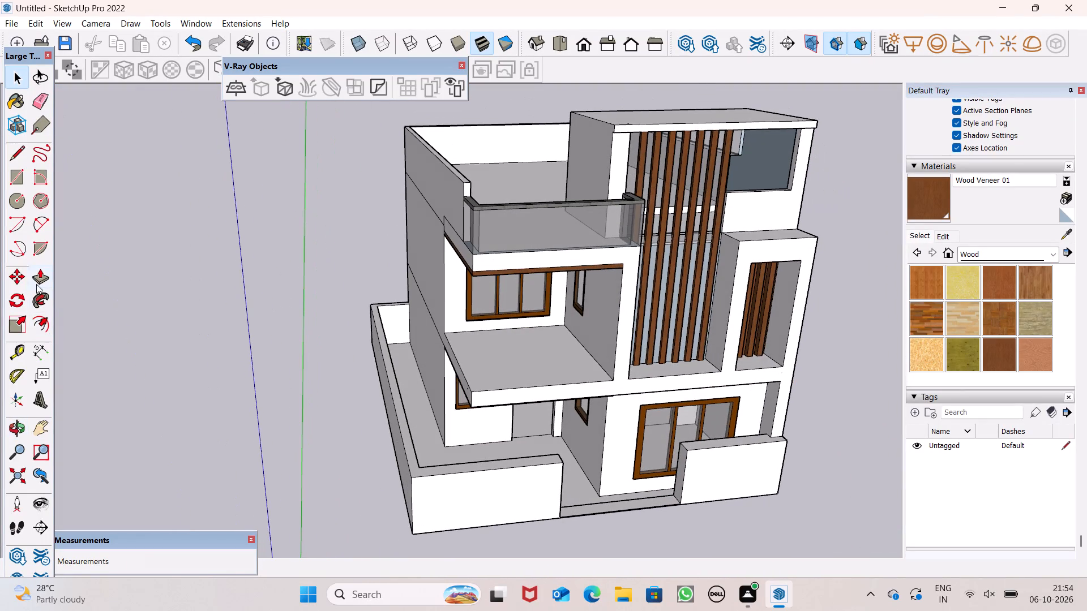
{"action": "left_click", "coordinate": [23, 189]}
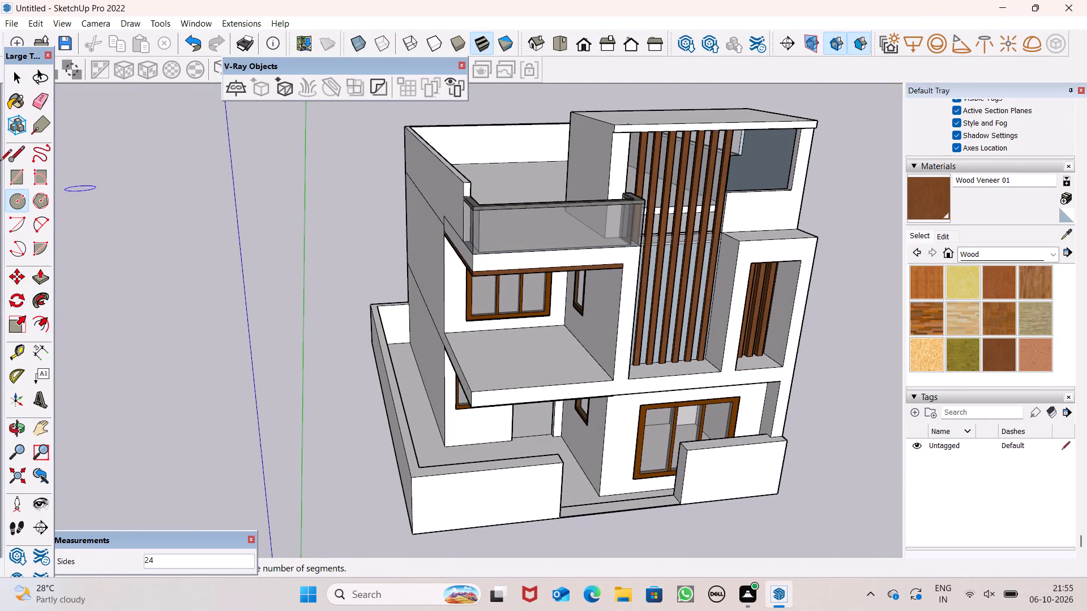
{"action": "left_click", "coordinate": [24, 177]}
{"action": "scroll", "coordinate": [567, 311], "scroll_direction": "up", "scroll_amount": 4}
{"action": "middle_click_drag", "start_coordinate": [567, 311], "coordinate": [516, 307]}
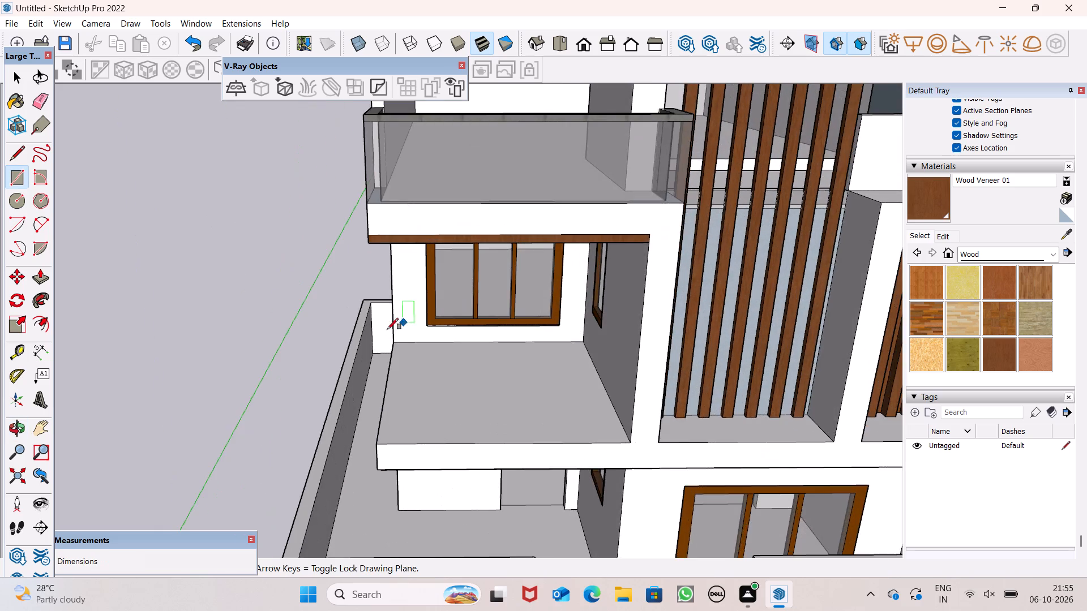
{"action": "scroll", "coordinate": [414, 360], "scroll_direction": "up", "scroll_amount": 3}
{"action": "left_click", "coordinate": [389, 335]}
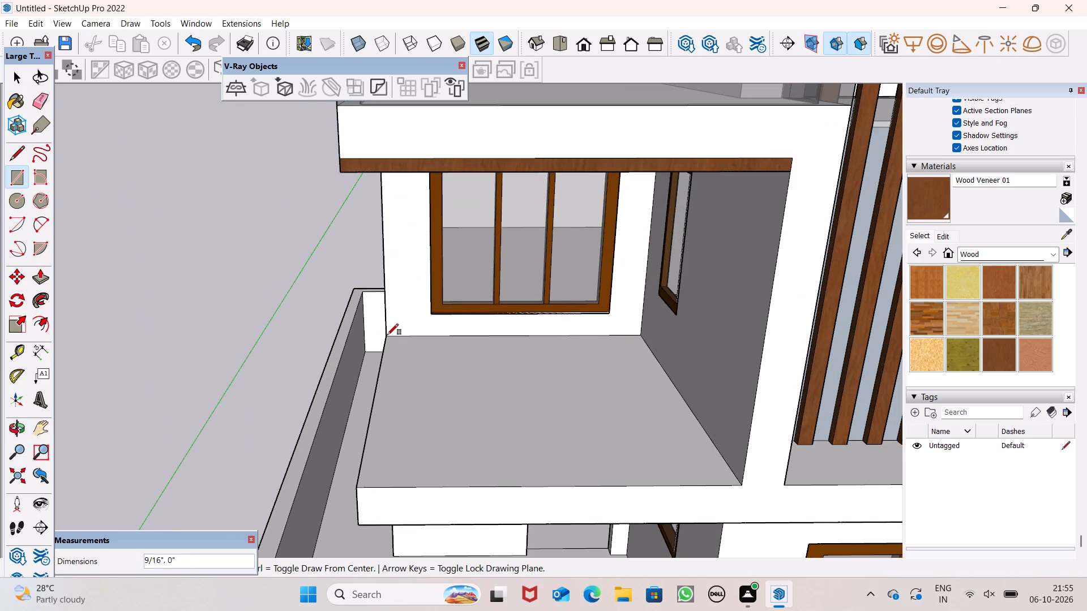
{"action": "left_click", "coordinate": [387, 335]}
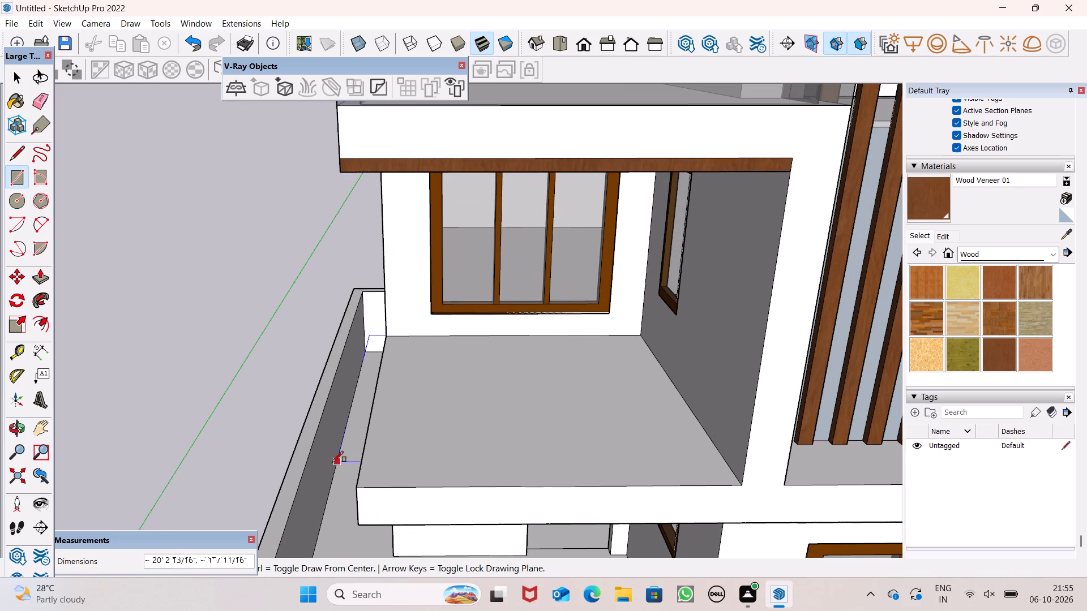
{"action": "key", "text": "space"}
Draw two lines on the first-floor balcony floor, about 11' 7" parallel to its open side edge and about 10' 10" parallel to its front edge.
{"action": "left_click", "coordinate": [15, 153]}
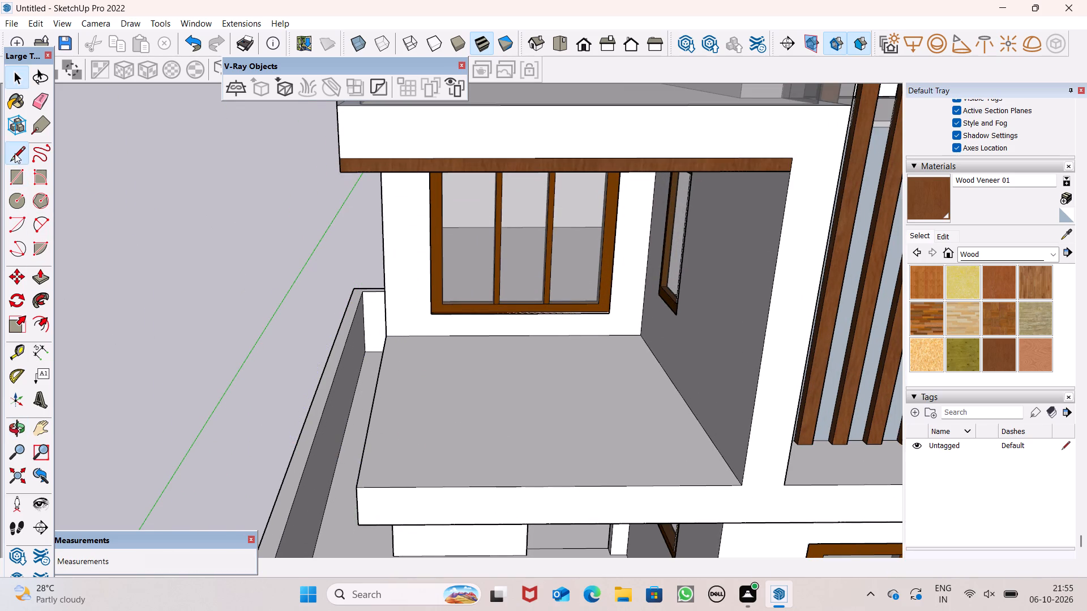
{"action": "left_click", "coordinate": [402, 333]}
{"action": "middle_click_drag", "start_coordinate": [363, 500], "coordinate": [362, 527]}
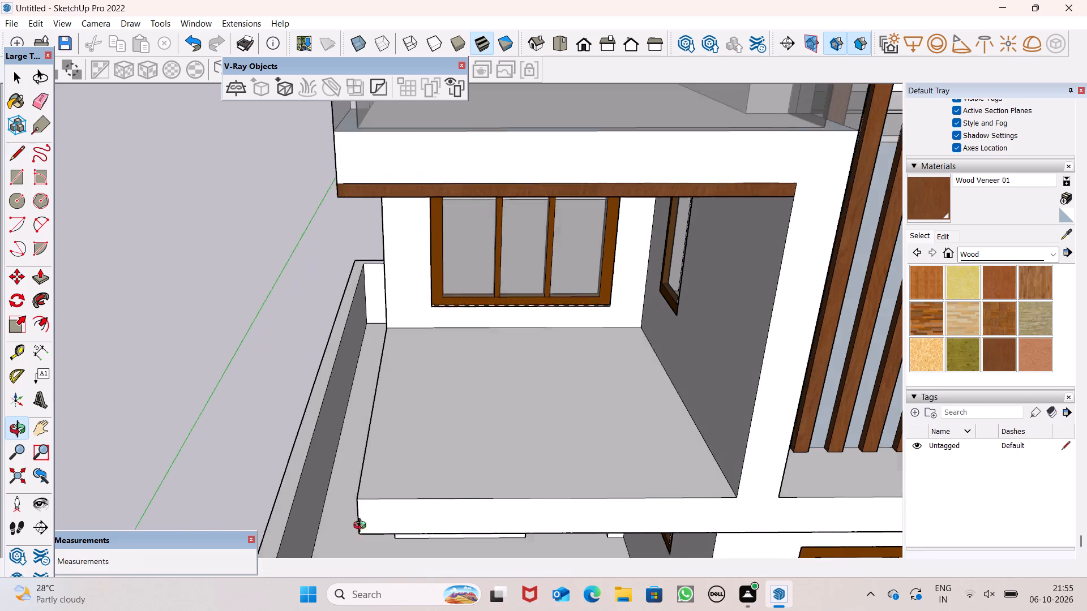
{"action": "middle_click_drag", "start_coordinate": [362, 527], "coordinate": [377, 561]}
{"action": "left_click", "coordinate": [398, 522]}
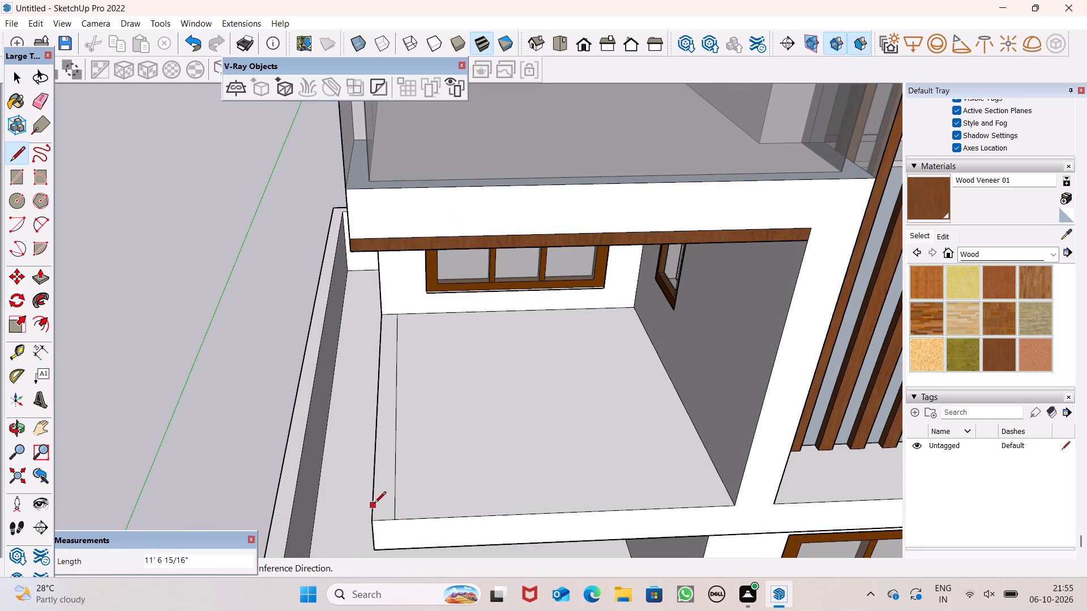
{"action": "left_click_drag", "start_coordinate": [373, 502], "coordinate": [379, 502]}
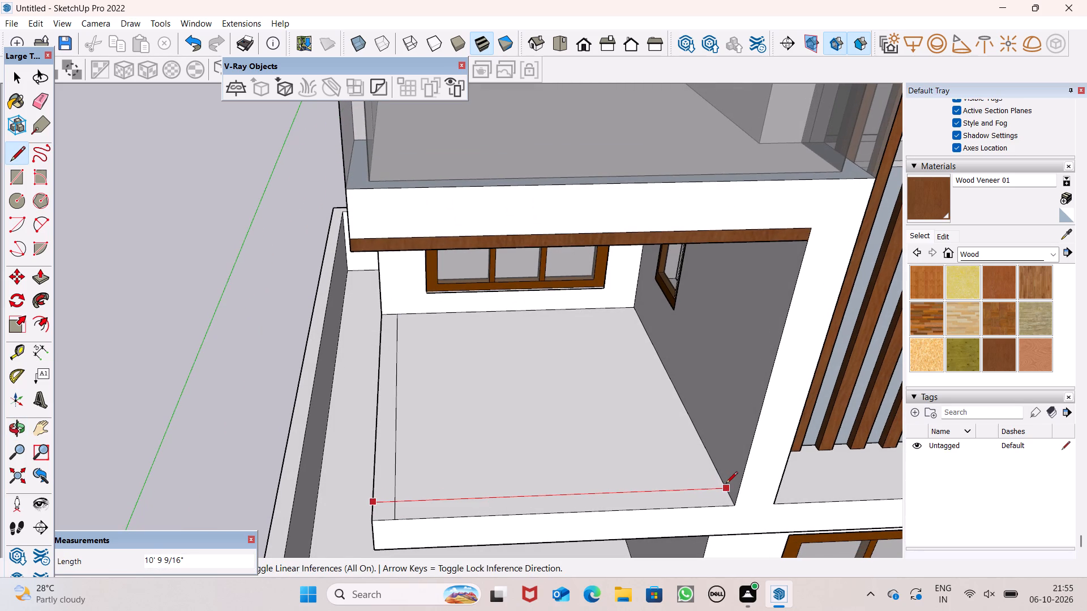
{"action": "left_click", "coordinate": [726, 484]}
{"action": "key", "text": "space"}
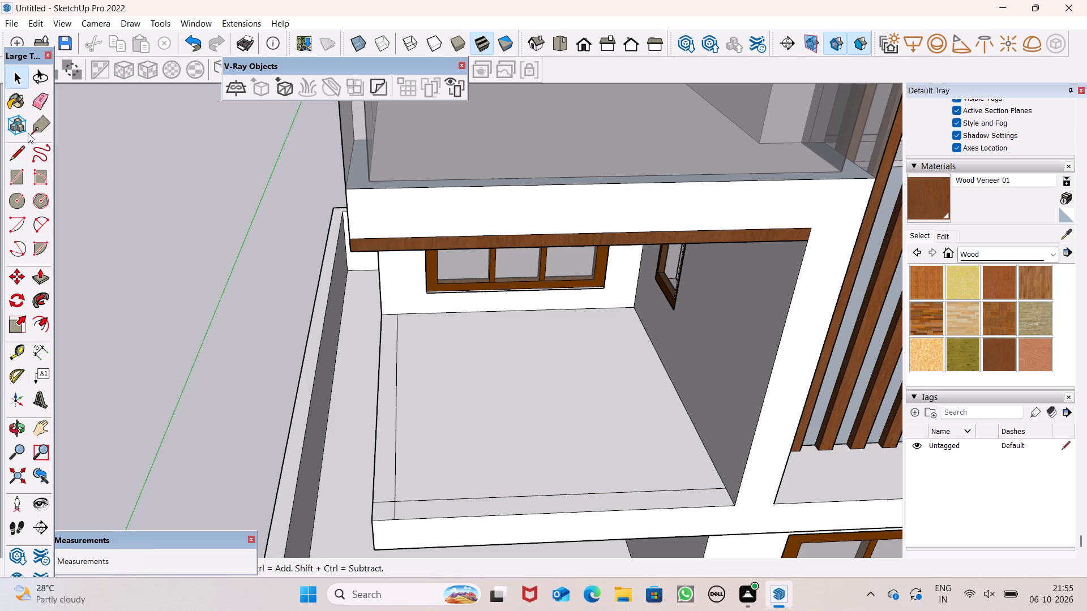
Erase the overlapping line ends at the balcony's outer corner to leave one L-shaped border strip.
{"action": "left_click", "coordinate": [44, 97]}
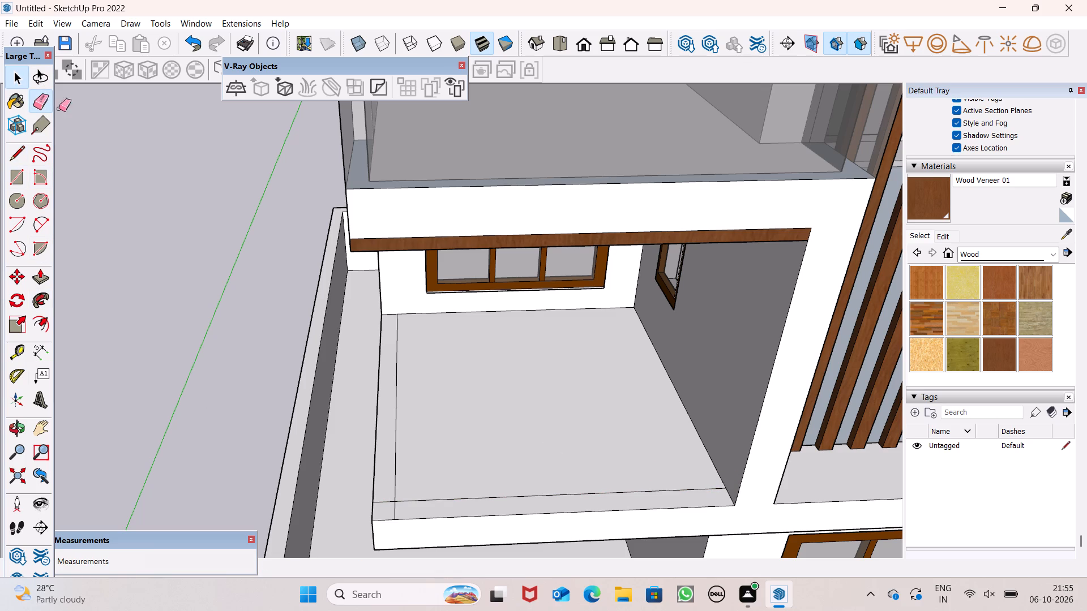
{"action": "left_click_drag", "start_coordinate": [396, 515], "coordinate": [383, 507]}
{"action": "left_click_drag", "start_coordinate": [384, 503], "coordinate": [403, 509]}
{"action": "key", "text": "space"}
Push/Pull the L-shaped border strip up 3' to form the balcony parapet.
{"action": "scroll", "coordinate": [404, 484], "scroll_direction": "down", "scroll_amount": 6}
{"action": "middle_click_drag", "start_coordinate": [428, 521], "coordinate": [479, 481]}
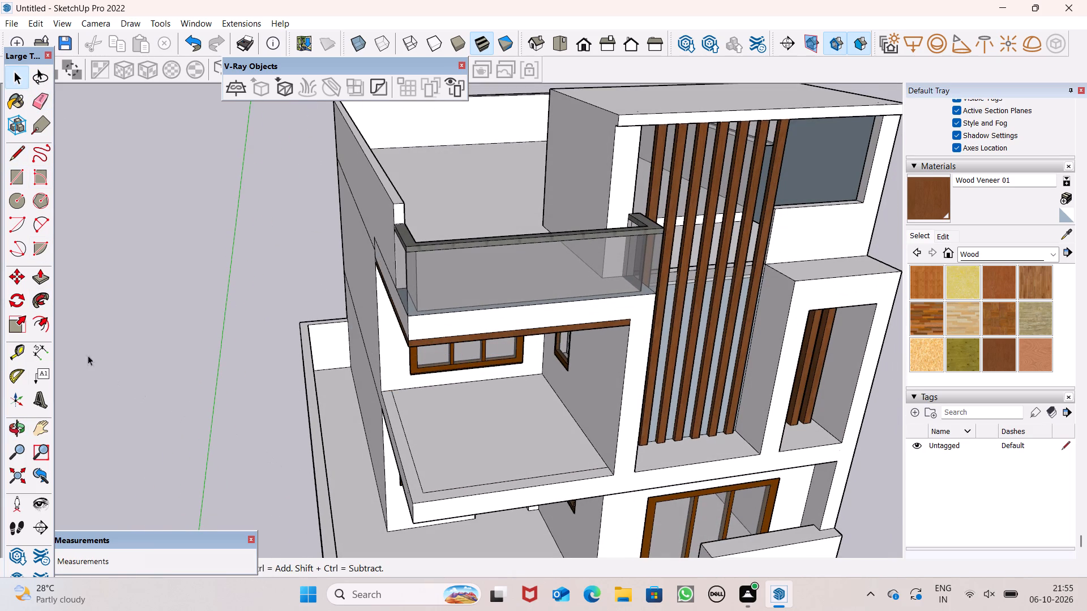
{"action": "left_click", "coordinate": [48, 275]}
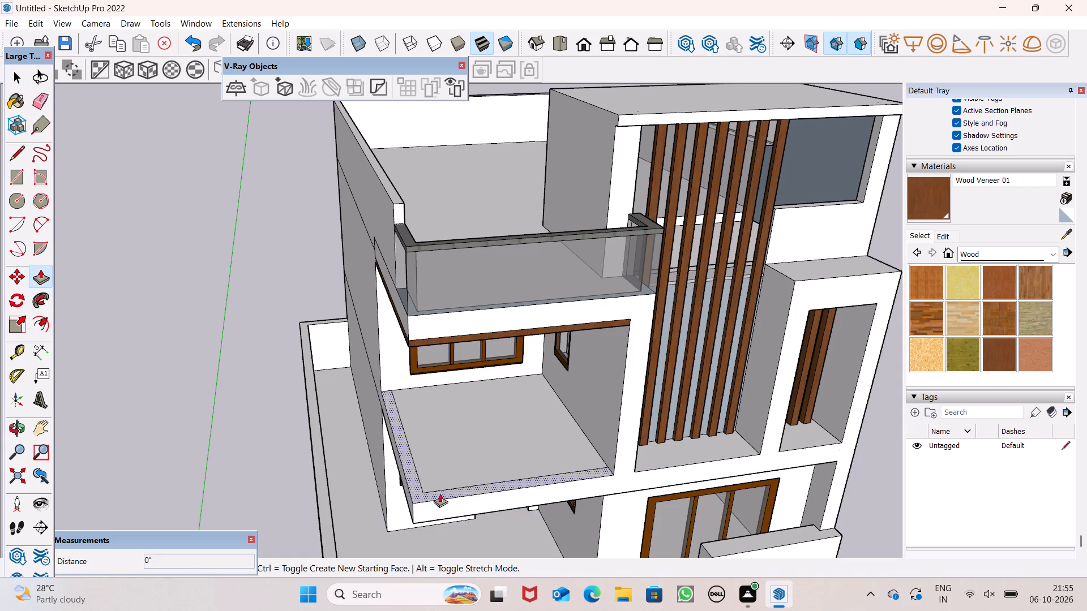
{"action": "left_click_drag", "start_coordinate": [420, 490], "coordinate": [416, 477]}
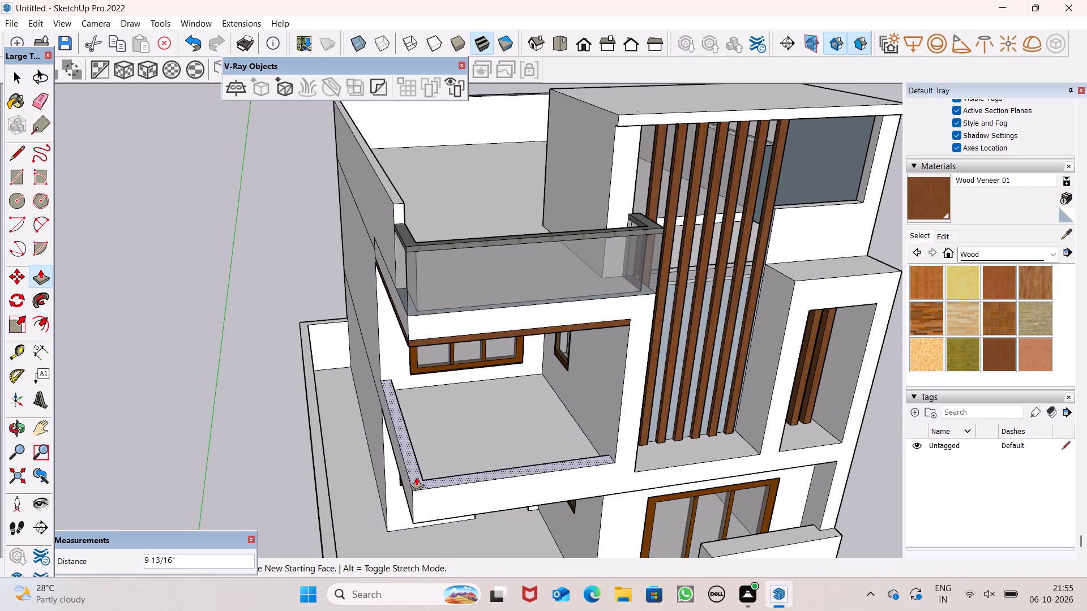
{"action": "left_click_drag", "start_coordinate": [416, 477], "coordinate": [410, 458]}
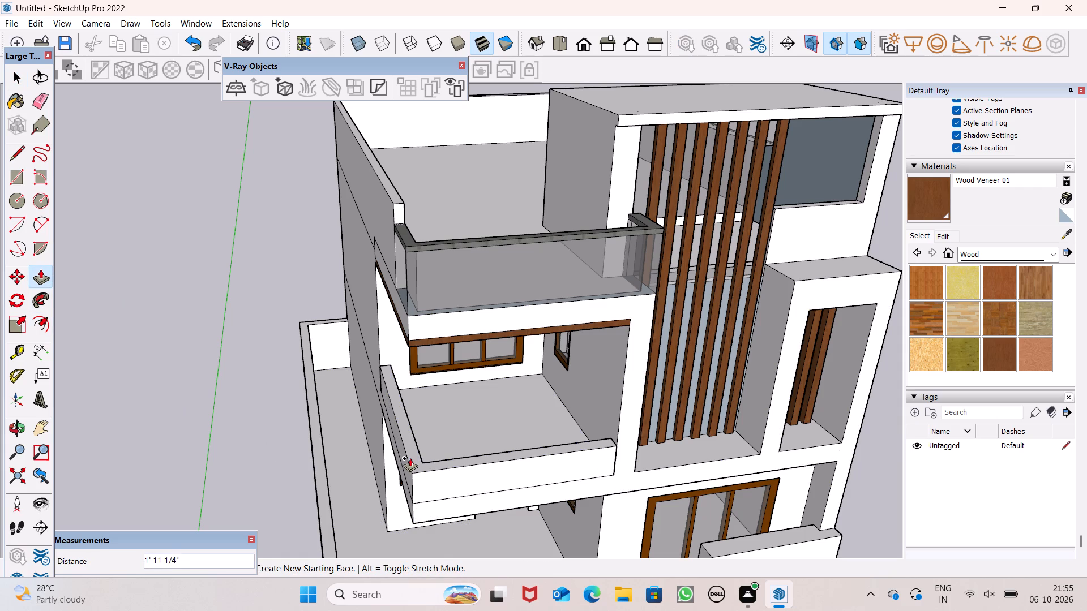
{"action": "left_click_drag", "start_coordinate": [410, 458], "coordinate": [410, 457]}
{"action": "key", "text": "3"}
{"action": "key", "text": "apostrophe"}
{"action": "key", "text": "Return"}
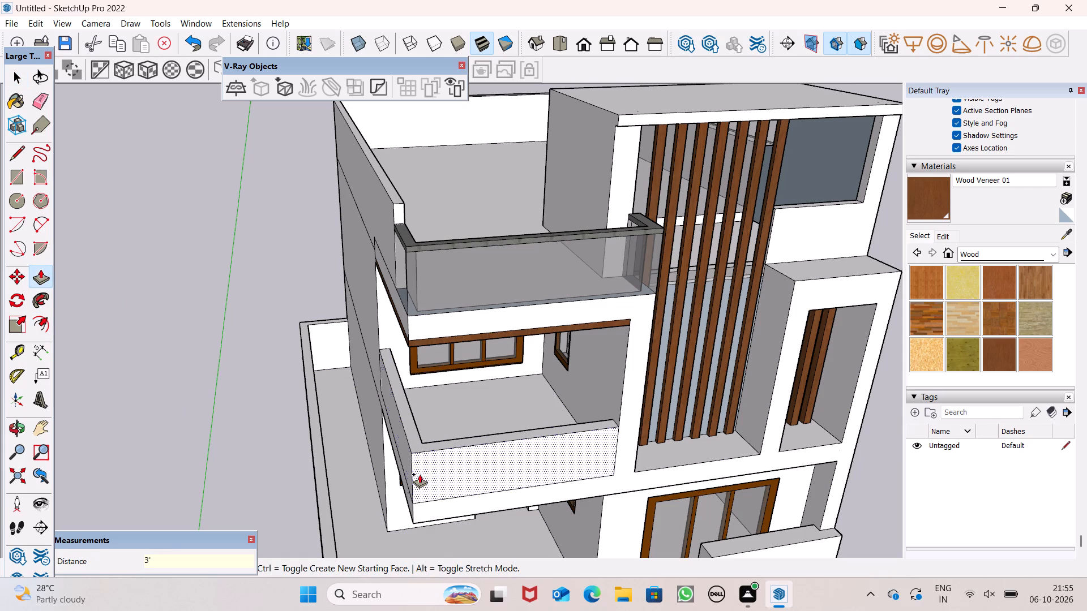
Push/Pull the parapet's top face up 2" as a separate cap layer.
{"action": "left_click_drag", "start_coordinate": [417, 442], "coordinate": [415, 429]}
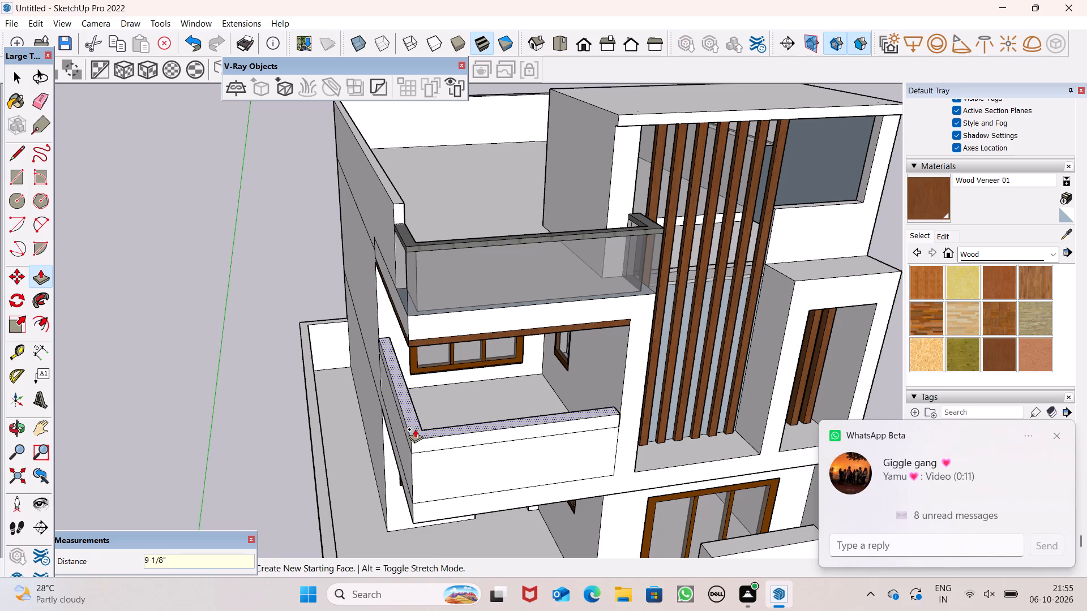
{"action": "left_click_drag", "start_coordinate": [415, 429], "coordinate": [414, 428]}
{"action": "type", "text": "2\""}
{"action": "key", "text": "Return"}
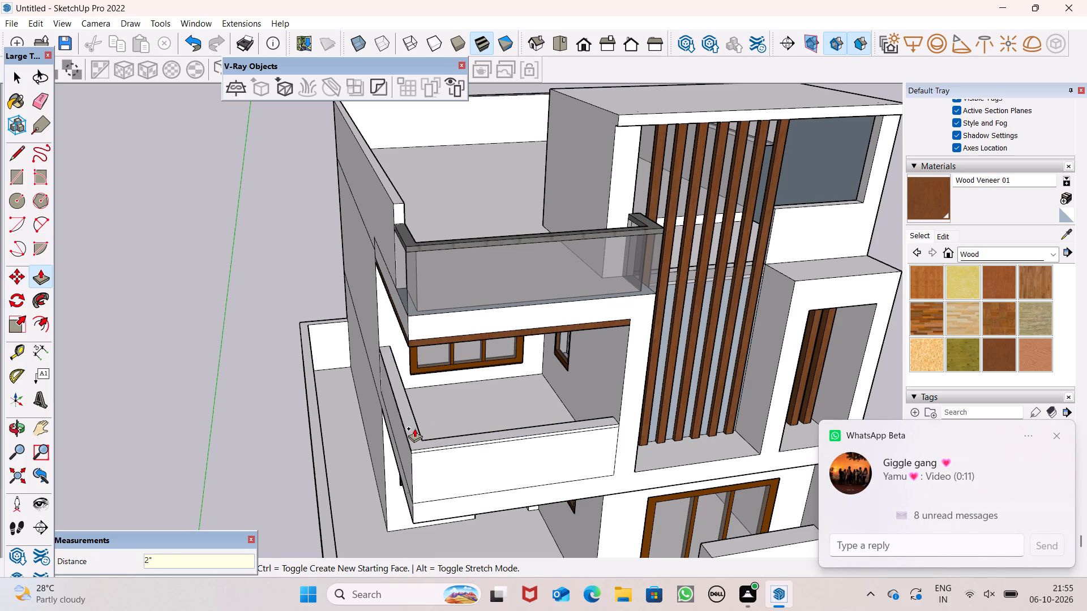
{"action": "key", "text": "space"}
Paint the top and outer edge faces of the balcony parapet cap with Metal Seamed from the Metal collection.
{"action": "scroll", "coordinate": [573, 425], "scroll_direction": "down", "scroll_amount": 3}
{"action": "middle_click_drag", "start_coordinate": [579, 434], "coordinate": [706, 313]}
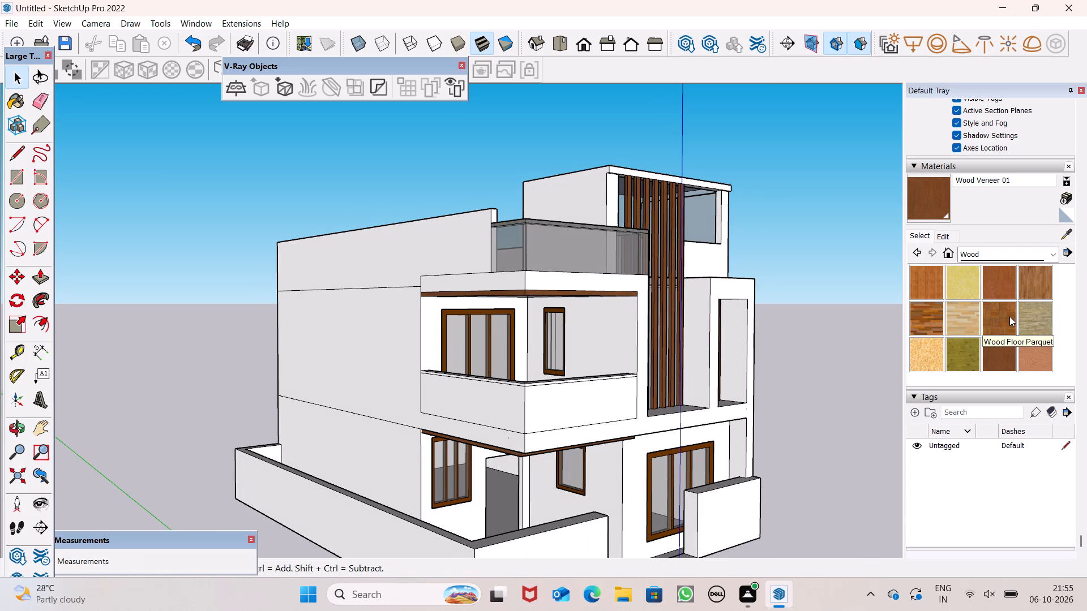
{"action": "left_click", "coordinate": [1055, 260]}
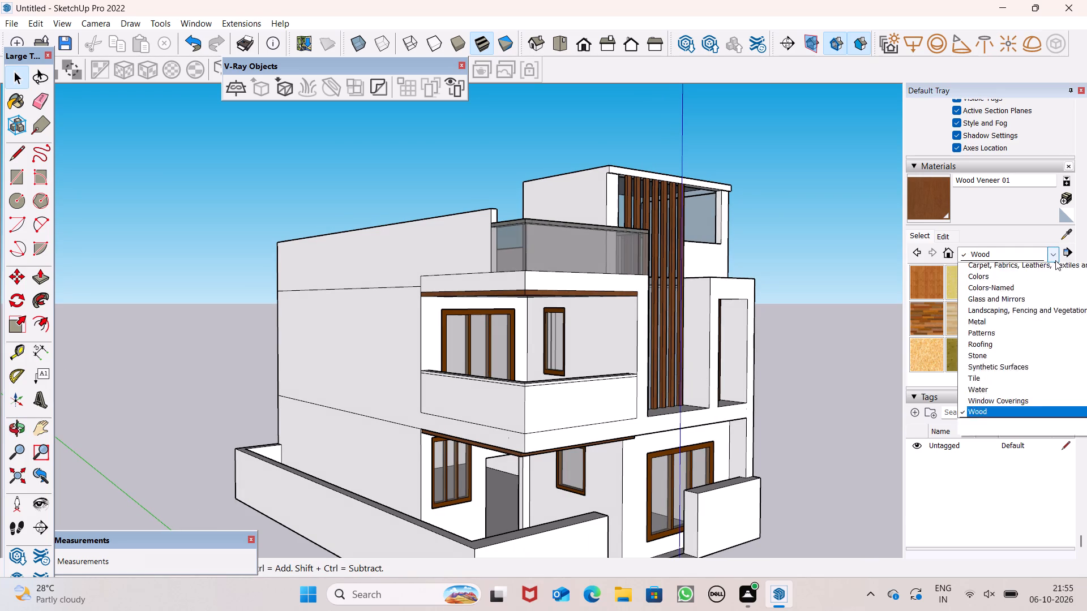
{"action": "left_click", "coordinate": [1007, 352]}
{"action": "left_click", "coordinate": [998, 317]}
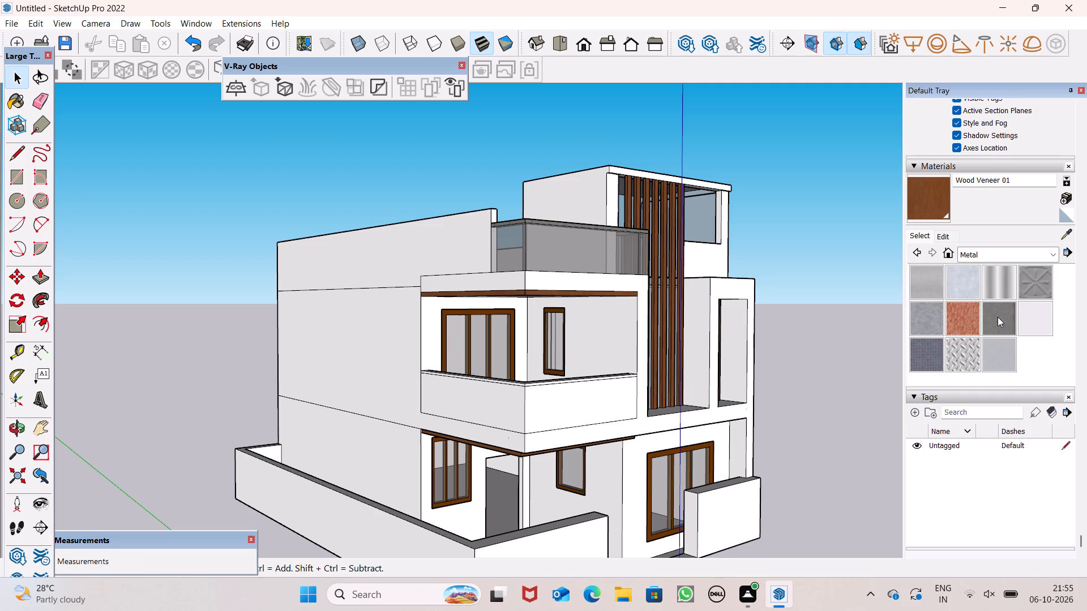
{"action": "scroll", "coordinate": [597, 327], "scroll_direction": "up", "scroll_amount": 5}
{"action": "middle_click_drag", "start_coordinate": [559, 456], "coordinate": [605, 570]}
{"action": "scroll", "coordinate": [505, 528], "scroll_direction": "up", "scroll_amount": 4}
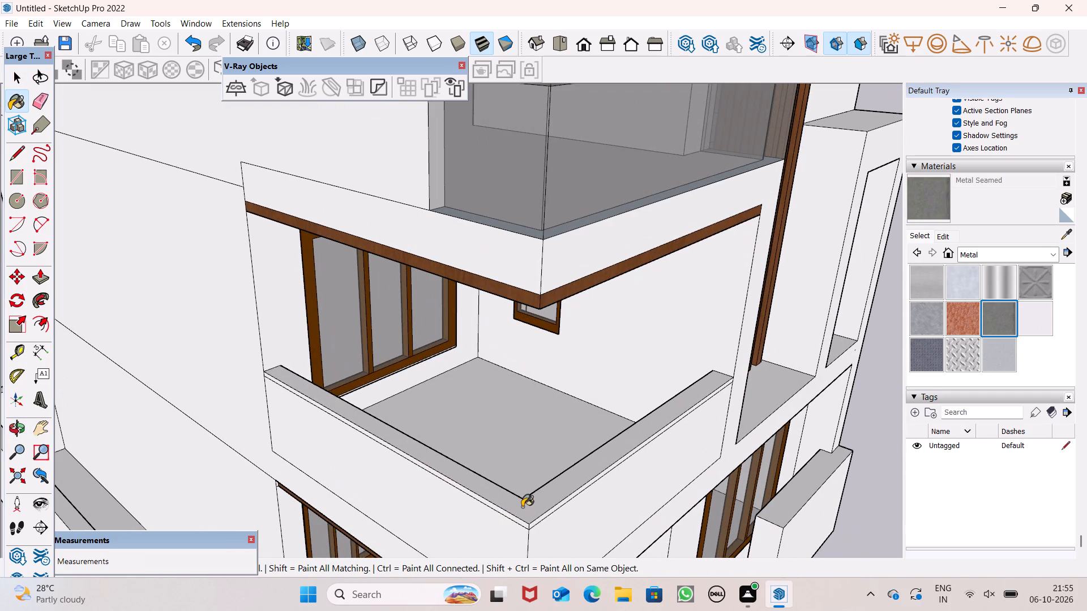
{"action": "left_click", "coordinate": [522, 507]}
{"action": "scroll", "coordinate": [540, 535], "scroll_direction": "up", "scroll_amount": 6}
{"action": "left_click", "coordinate": [533, 514]}
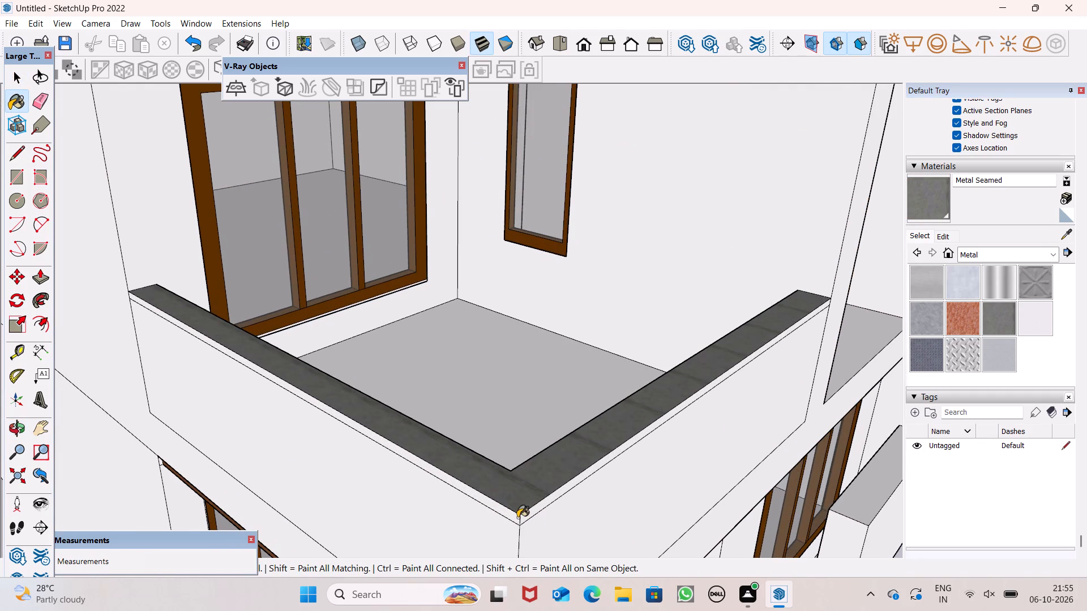
{"action": "left_click", "coordinate": [514, 519]}
Paint the inner edge faces of the parapet cap, along the front and side, with Metal Seamed.
{"action": "middle_click_drag", "start_coordinate": [519, 520], "coordinate": [915, 576]}
{"action": "scroll", "coordinate": [736, 383], "scroll_direction": "up", "scroll_amount": 4}
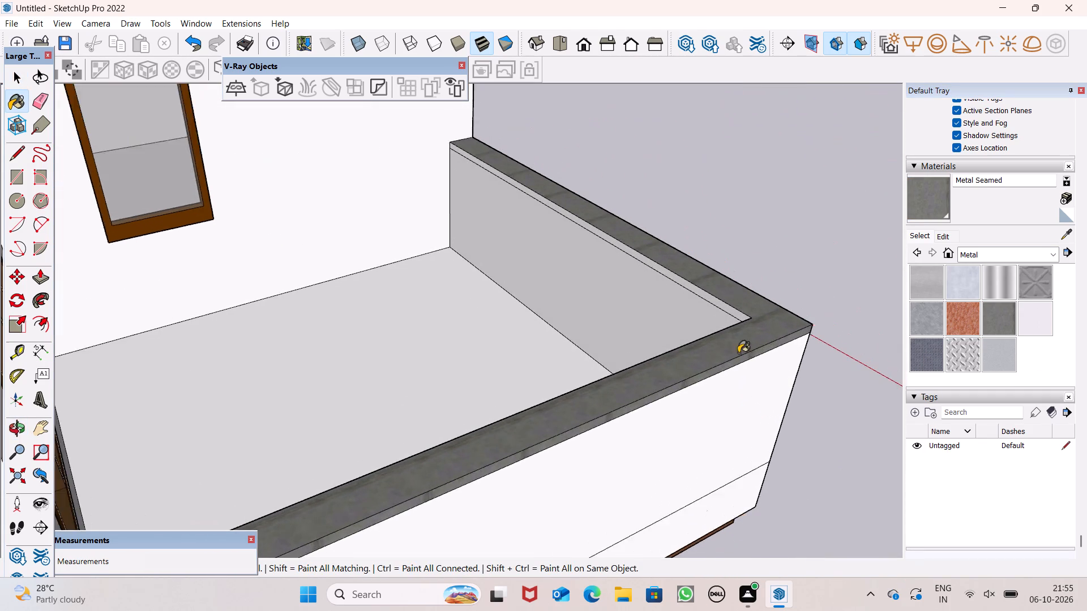
{"action": "scroll", "coordinate": [738, 353], "scroll_direction": "up", "scroll_amount": 2}
{"action": "left_click", "coordinate": [734, 298]}
{"action": "middle_click_drag", "start_coordinate": [756, 396], "coordinate": [1028, 412]}
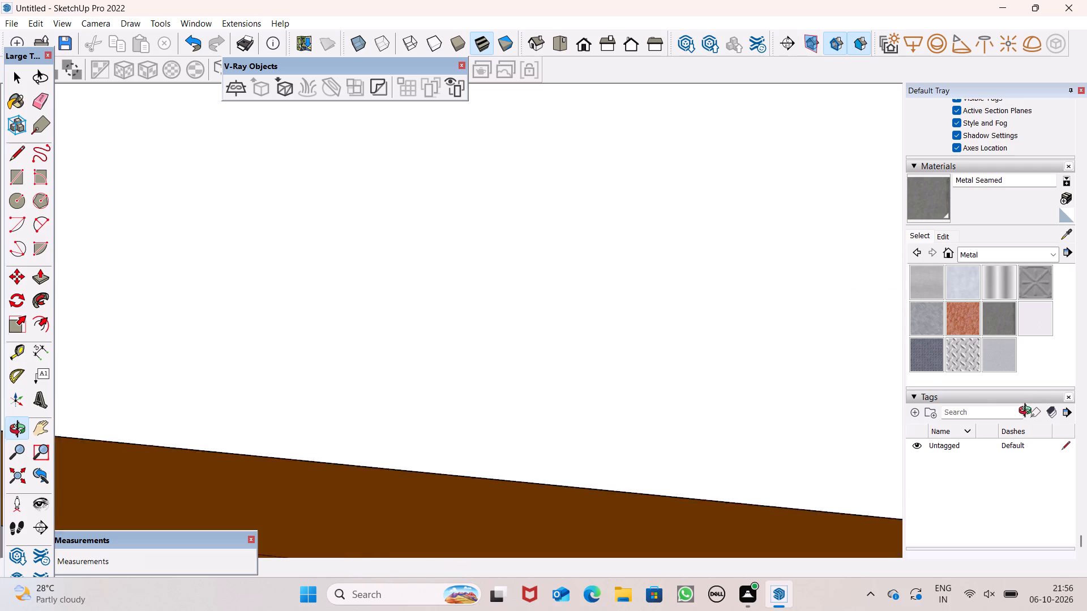
{"action": "middle_click_drag", "start_coordinate": [1028, 412], "coordinate": [878, 418]}
{"action": "scroll", "coordinate": [660, 341], "scroll_direction": "up", "scroll_amount": 5}
{"action": "middle_click_drag", "start_coordinate": [737, 396], "coordinate": [816, 407]}
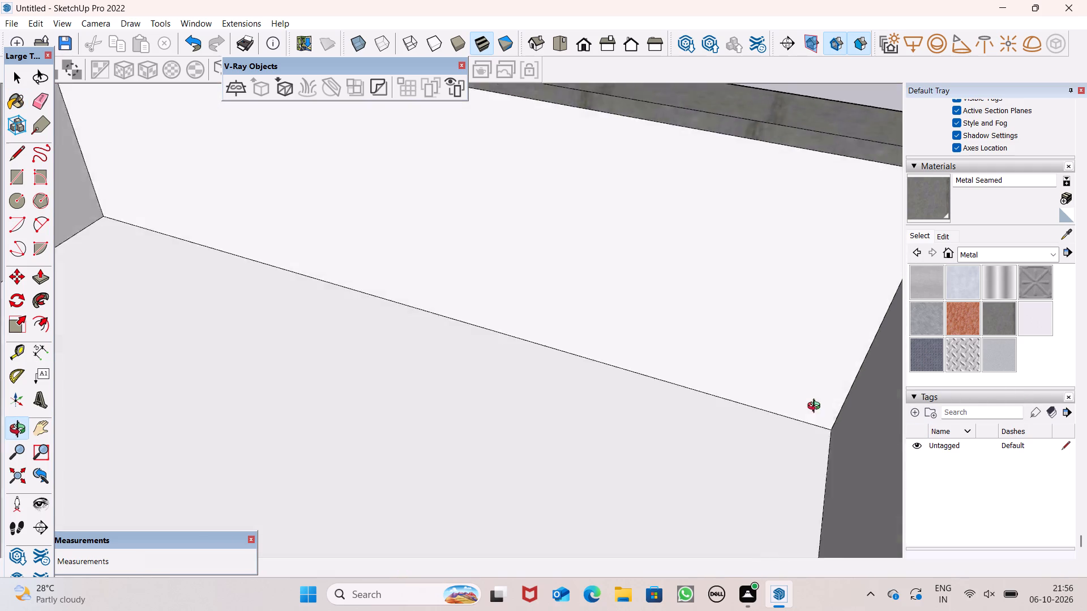
{"action": "middle_click_drag", "start_coordinate": [816, 407], "coordinate": [862, 372]}
{"action": "scroll", "coordinate": [546, 258], "scroll_direction": "down", "scroll_amount": 3}
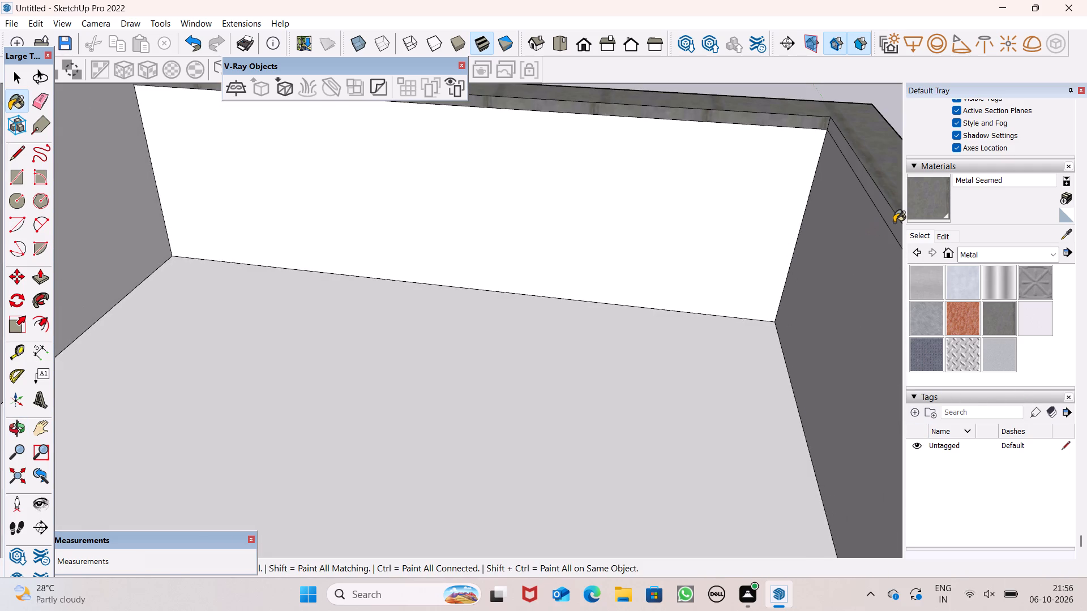
{"action": "left_click", "coordinate": [894, 222]}
Paint the inner face of the front parapet, opposite the balcony window, with Translucent Glass Gray from Glass and Mirrors.
{"action": "left_click", "coordinate": [1051, 259]}
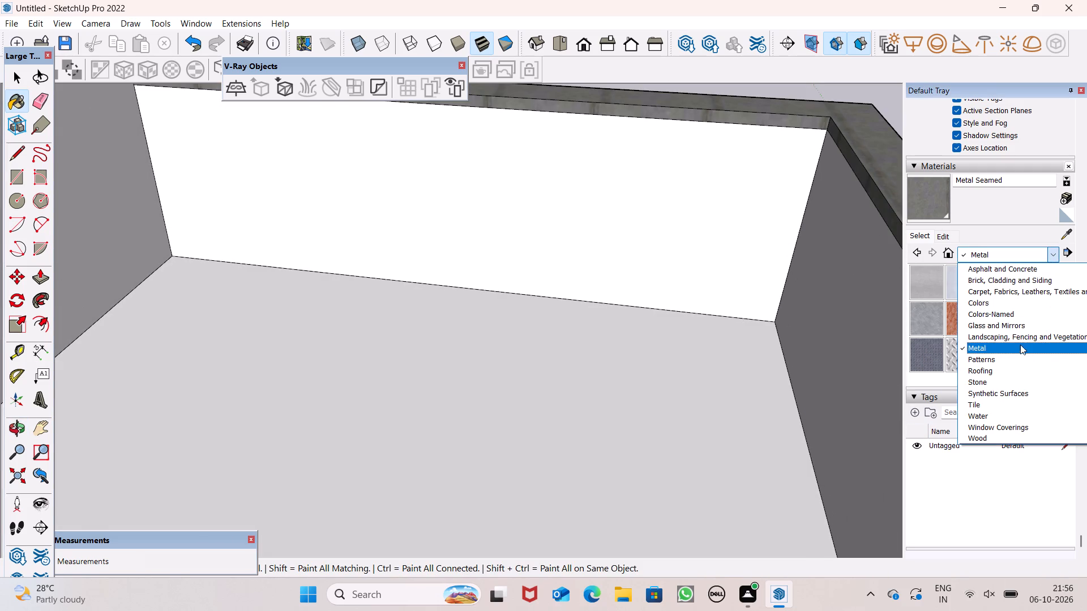
{"action": "left_click", "coordinate": [1012, 324]}
{"action": "left_click", "coordinate": [1032, 319]}
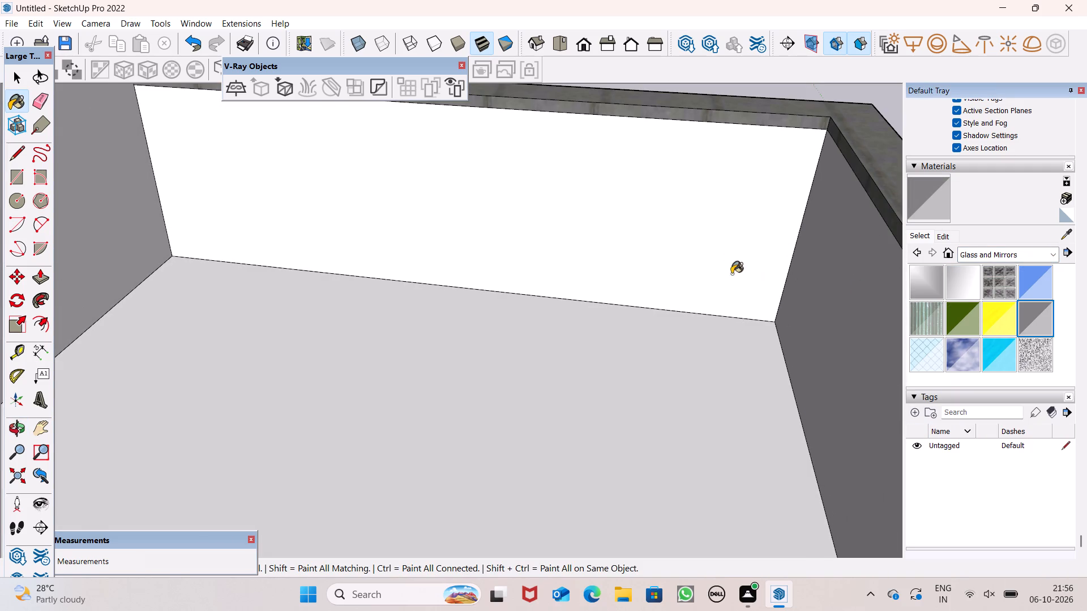
{"action": "left_click", "coordinate": [721, 249]}
Paint the inner face of the balcony's side parapet with Translucent Glass Corrugated.
{"action": "left_click", "coordinate": [928, 305]}
{"action": "left_click", "coordinate": [824, 283]}
{"action": "scroll", "coordinate": [746, 263], "scroll_direction": "down", "scroll_amount": 6}
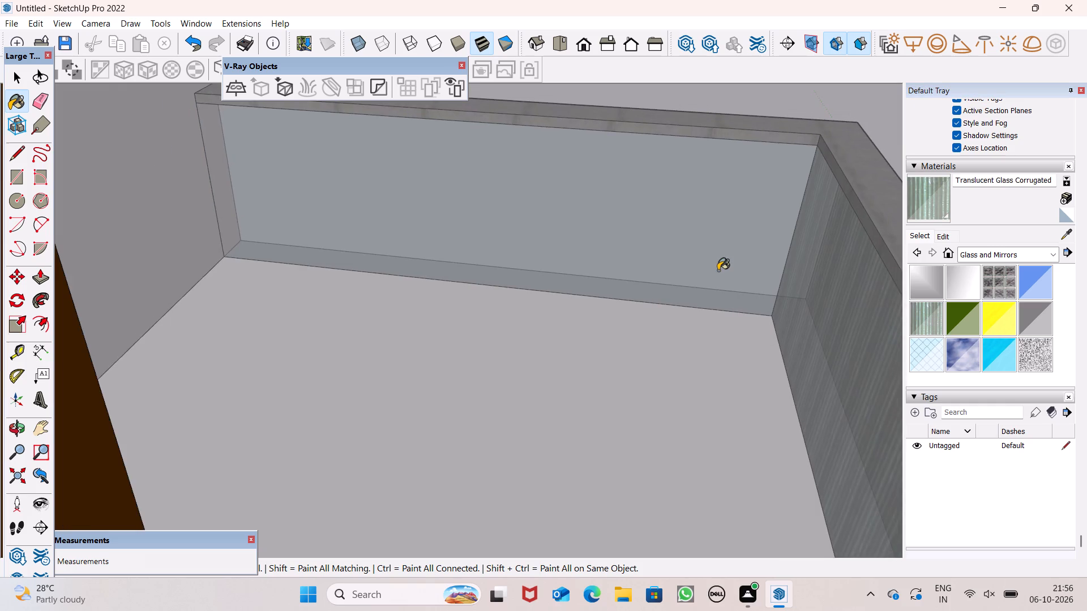
{"action": "scroll", "coordinate": [714, 263], "scroll_direction": "down", "scroll_amount": 6}
{"action": "left_click", "coordinate": [837, 328]}
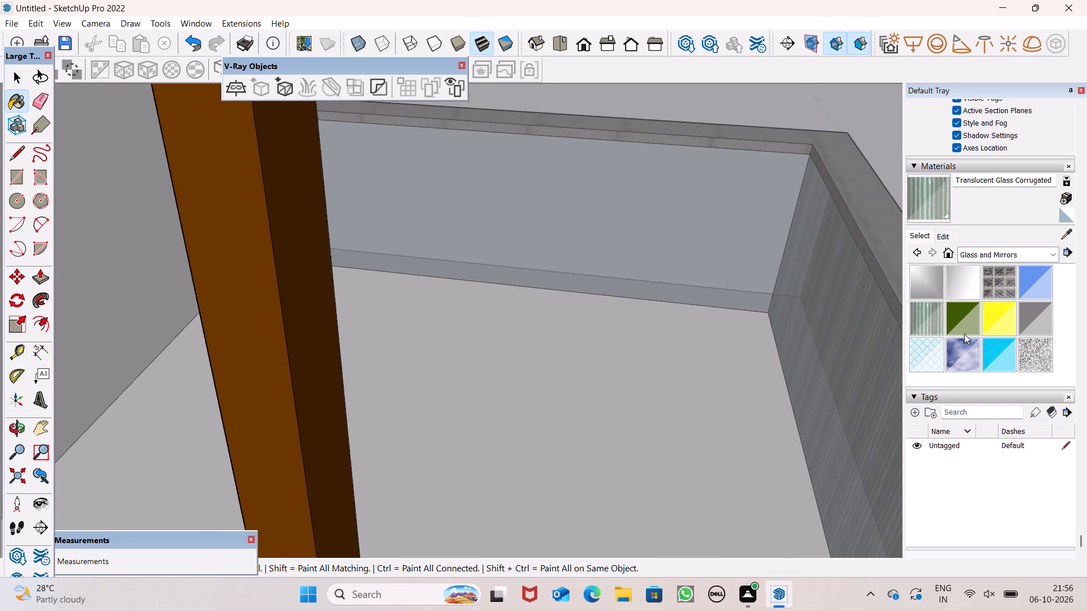
Repaint the inner face of the balcony's side parapet with Translucent Glass Gray.
{"action": "left_click", "coordinate": [1038, 324]}
{"action": "left_click", "coordinate": [869, 322]}
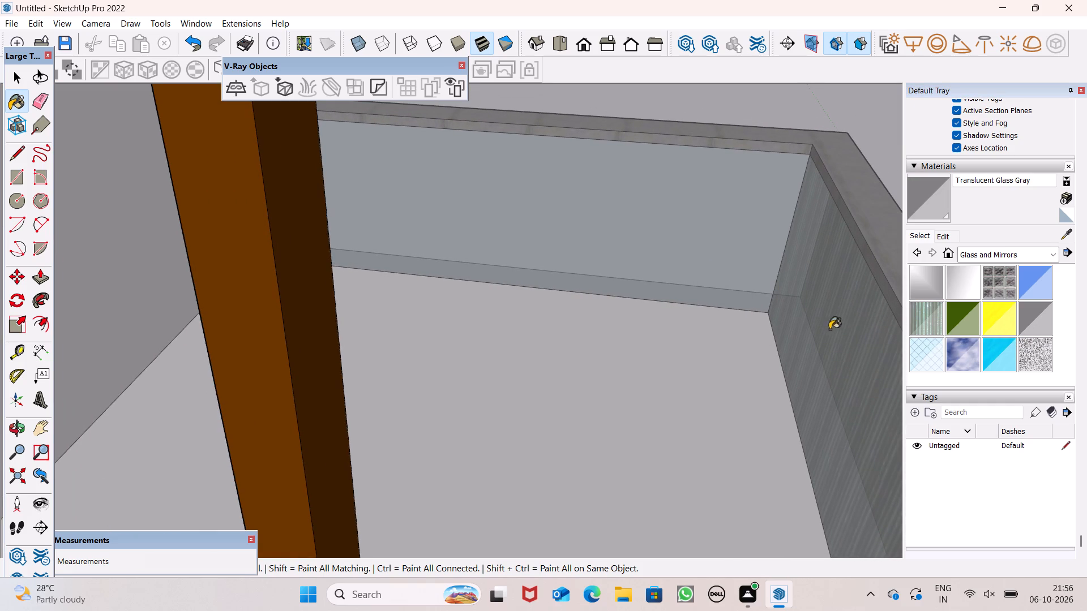
{"action": "scroll", "coordinate": [802, 315], "scroll_direction": "down", "scroll_amount": 7}
{"action": "scroll", "coordinate": [746, 296], "scroll_direction": "down", "scroll_amount": 6}
{"action": "left_click", "coordinate": [828, 354]}
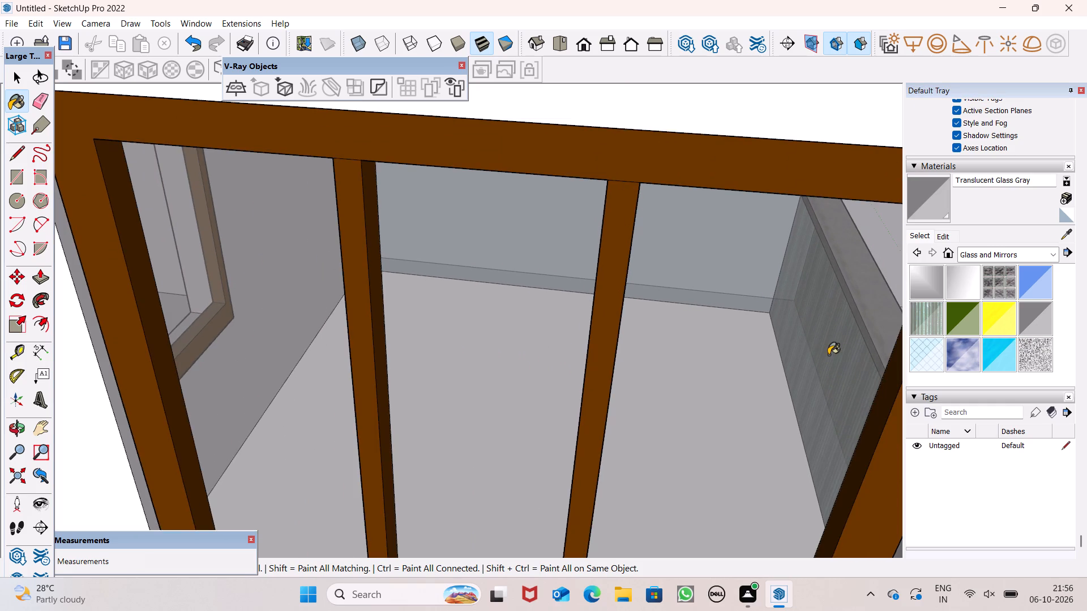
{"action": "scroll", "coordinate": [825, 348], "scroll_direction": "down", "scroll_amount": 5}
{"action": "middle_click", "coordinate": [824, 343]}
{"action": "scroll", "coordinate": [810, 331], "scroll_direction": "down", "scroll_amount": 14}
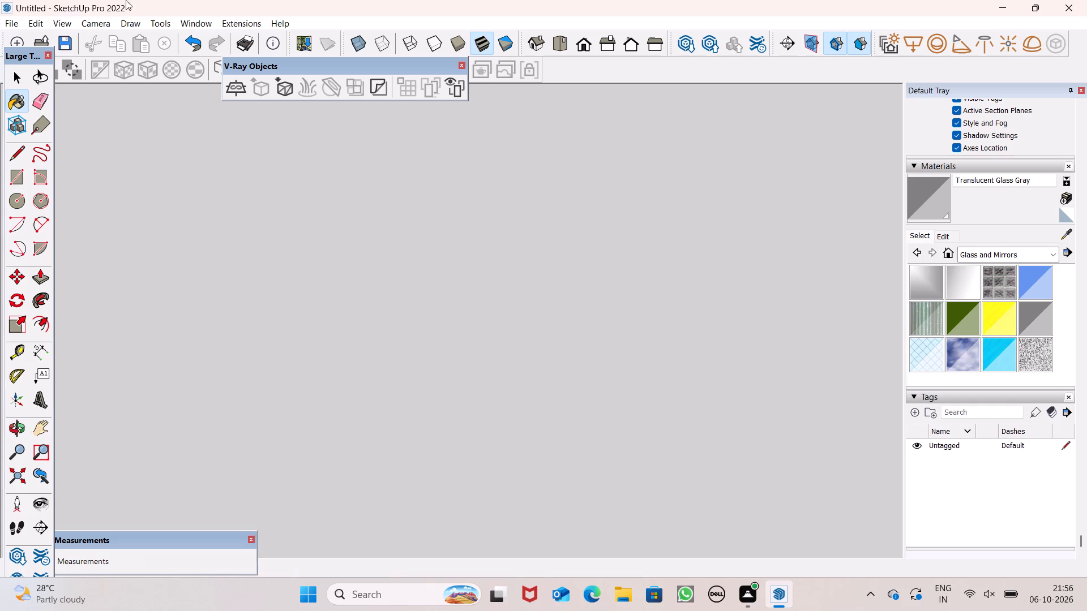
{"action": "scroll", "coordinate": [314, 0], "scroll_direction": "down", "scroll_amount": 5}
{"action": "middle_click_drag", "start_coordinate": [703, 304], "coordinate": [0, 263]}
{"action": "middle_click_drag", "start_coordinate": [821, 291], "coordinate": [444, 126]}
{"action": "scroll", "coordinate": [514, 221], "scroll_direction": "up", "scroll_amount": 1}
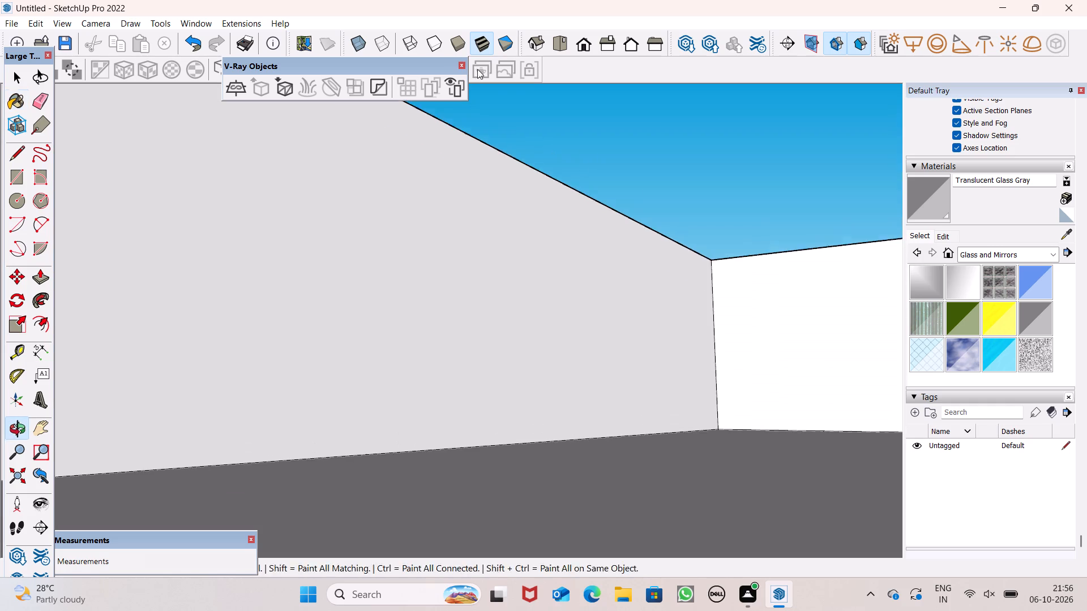
Paint the outer faces of the first-floor balcony's side and front parapets with Translucent Glass Gray.
{"action": "middle_click_drag", "start_coordinate": [702, 236], "coordinate": [418, 310]}
{"action": "scroll", "coordinate": [636, 220], "scroll_direction": "down", "scroll_amount": 7}
{"action": "middle_click_drag", "start_coordinate": [781, 268], "coordinate": [460, 373]}
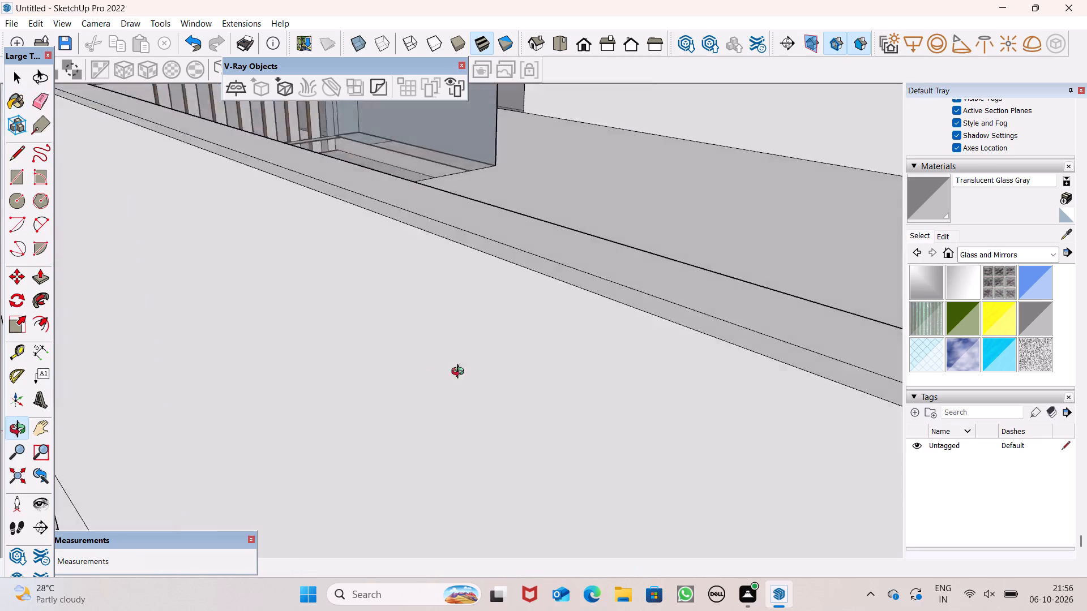
{"action": "middle_click_drag", "start_coordinate": [460, 373], "coordinate": [202, 255]}
{"action": "scroll", "coordinate": [671, 264], "scroll_direction": "down", "scroll_amount": 8}
{"action": "scroll", "coordinate": [750, 281], "scroll_direction": "down", "scroll_amount": 8}
{"action": "scroll", "coordinate": [705, 252], "scroll_direction": "down", "scroll_amount": 2}
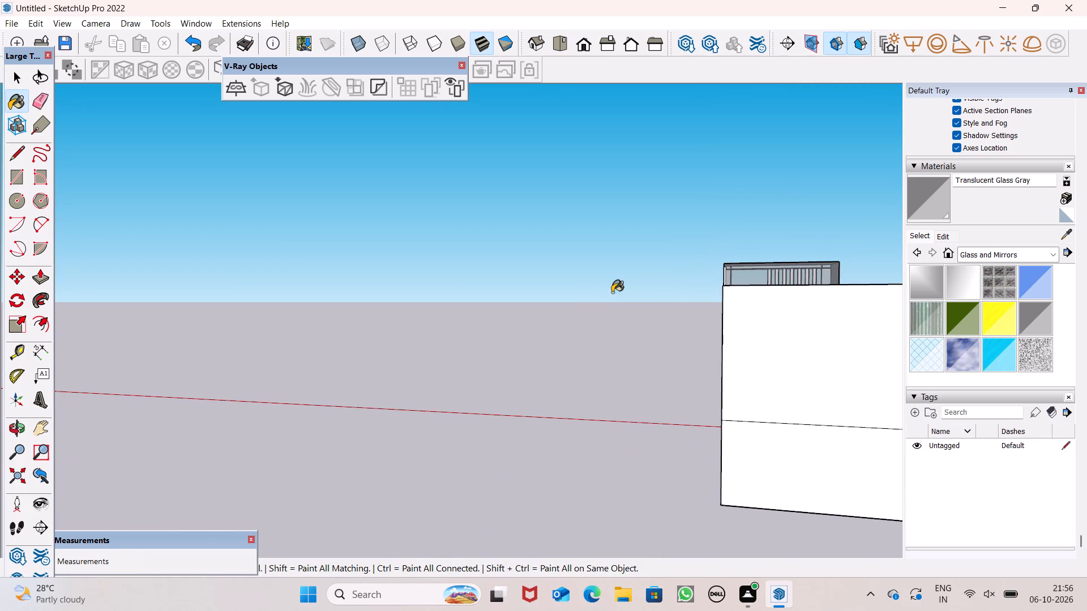
{"action": "scroll", "coordinate": [612, 292], "scroll_direction": "down", "scroll_amount": 12}
{"action": "middle_click_drag", "start_coordinate": [910, 344], "coordinate": [405, 339]}
{"action": "scroll", "coordinate": [735, 332], "scroll_direction": "down", "scroll_amount": 5}
{"action": "middle_click_drag", "start_coordinate": [804, 377], "coordinate": [802, 382]}
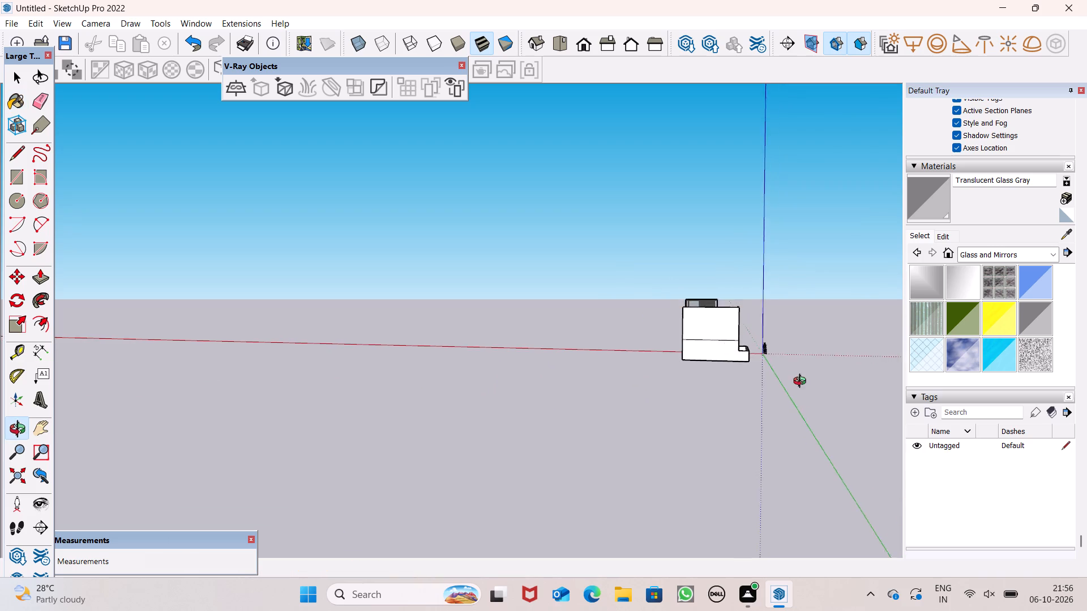
{"action": "middle_click_drag", "start_coordinate": [802, 382], "coordinate": [194, 317]}
{"action": "scroll", "coordinate": [273, 271], "scroll_direction": "up", "scroll_amount": 6}
{"action": "middle_click_drag", "start_coordinate": [420, 316], "coordinate": [208, 385]}
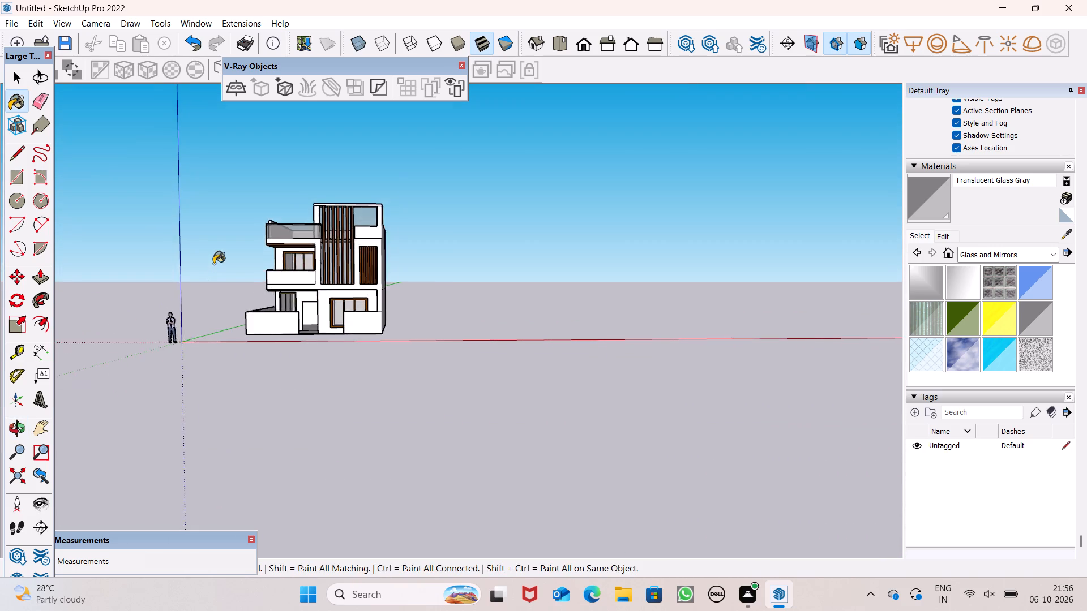
{"action": "scroll", "coordinate": [213, 264], "scroll_direction": "up", "scroll_amount": 6}
{"action": "middle_click_drag", "start_coordinate": [313, 321], "coordinate": [681, 339]}
{"action": "scroll", "coordinate": [529, 283], "scroll_direction": "up", "scroll_amount": 4}
{"action": "left_click", "coordinate": [371, 295]}
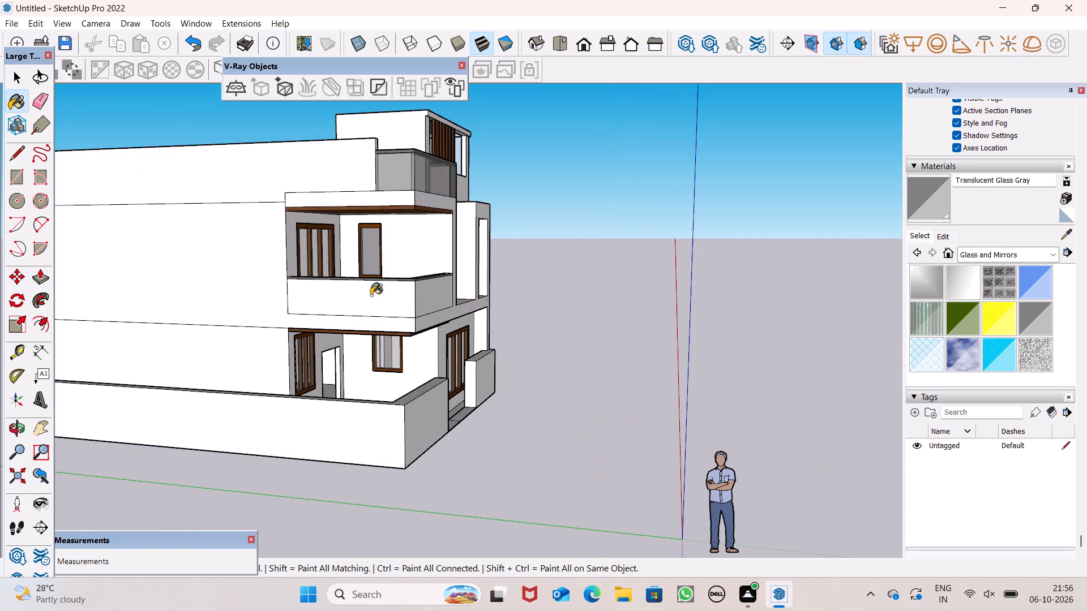
{"action": "left_click", "coordinate": [426, 302]}
Repaint the balcony's side parapet, on its inner and outer sides, with Translucent Glass Gray in place of the corrugated glass.
{"action": "scroll", "coordinate": [408, 294], "scroll_direction": "up", "scroll_amount": 1}
{"action": "middle_click_drag", "start_coordinate": [408, 296], "coordinate": [395, 443]}
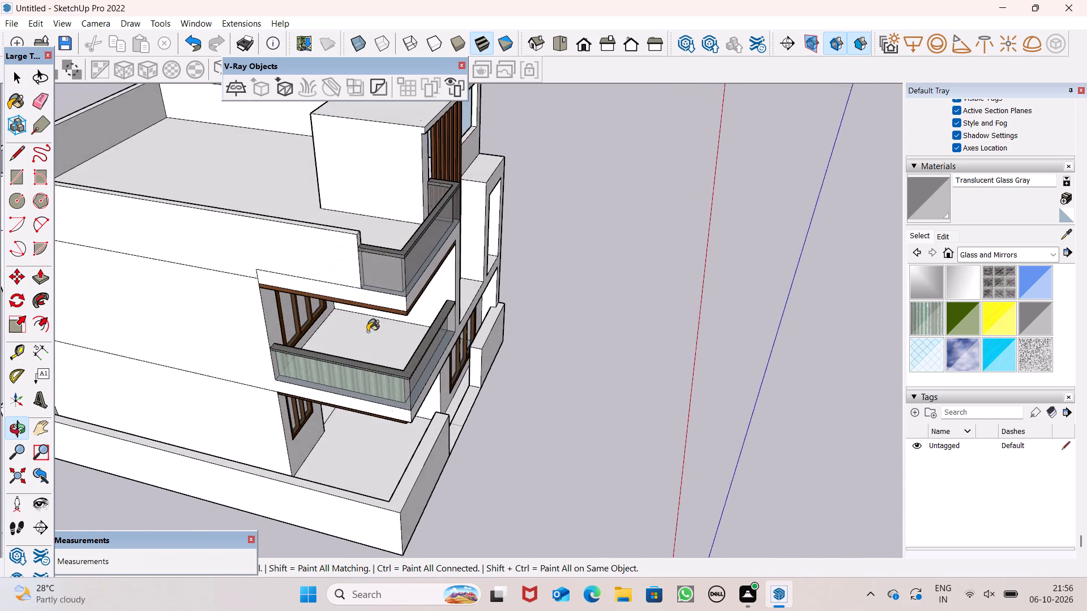
{"action": "scroll", "coordinate": [369, 317], "scroll_direction": "up", "scroll_amount": 7}
{"action": "middle_click_drag", "start_coordinate": [368, 355], "coordinate": [18, 358]}
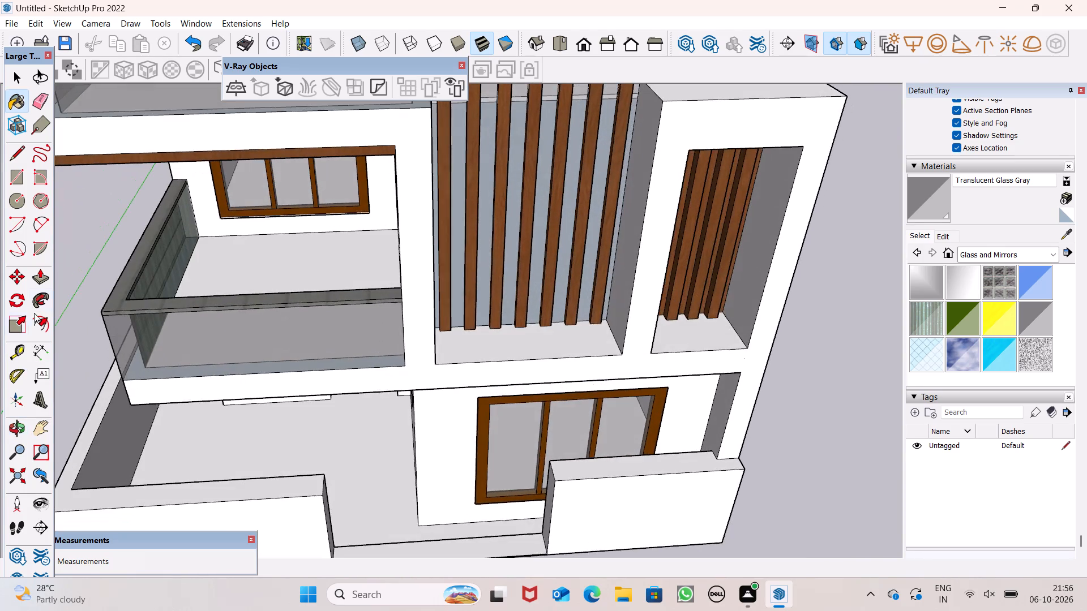
{"action": "scroll", "coordinate": [194, 299], "scroll_direction": "up", "scroll_amount": 3}
{"action": "left_click", "coordinate": [142, 264]}
{"action": "scroll", "coordinate": [284, 268], "scroll_direction": "down", "scroll_amount": 6}
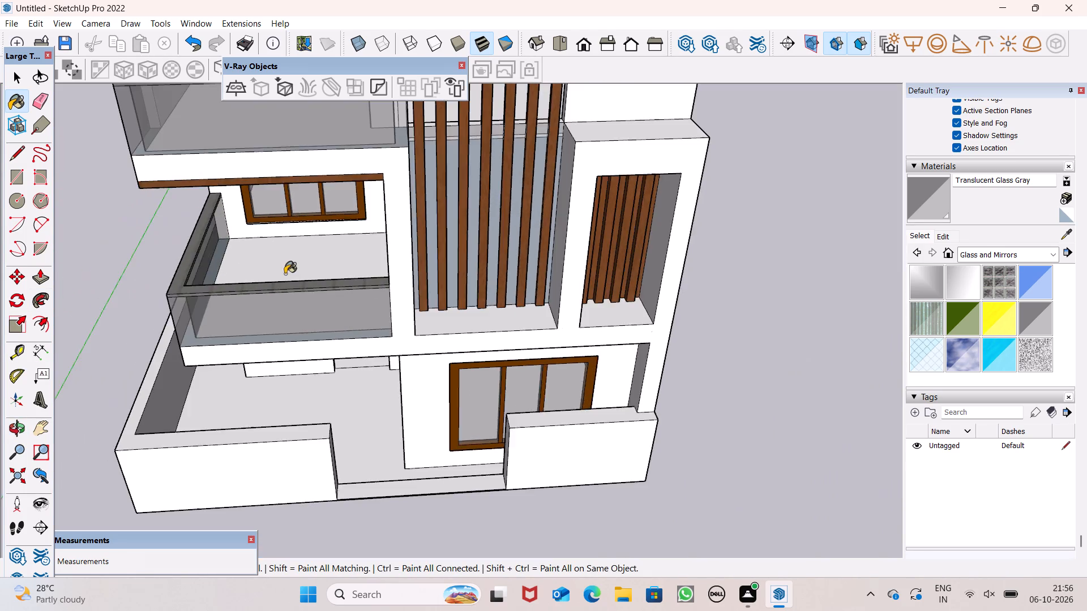
{"action": "middle_click_drag", "start_coordinate": [283, 279], "coordinate": [512, 192]}
{"action": "middle_click_drag", "start_coordinate": [244, 311], "coordinate": [0, 416]}
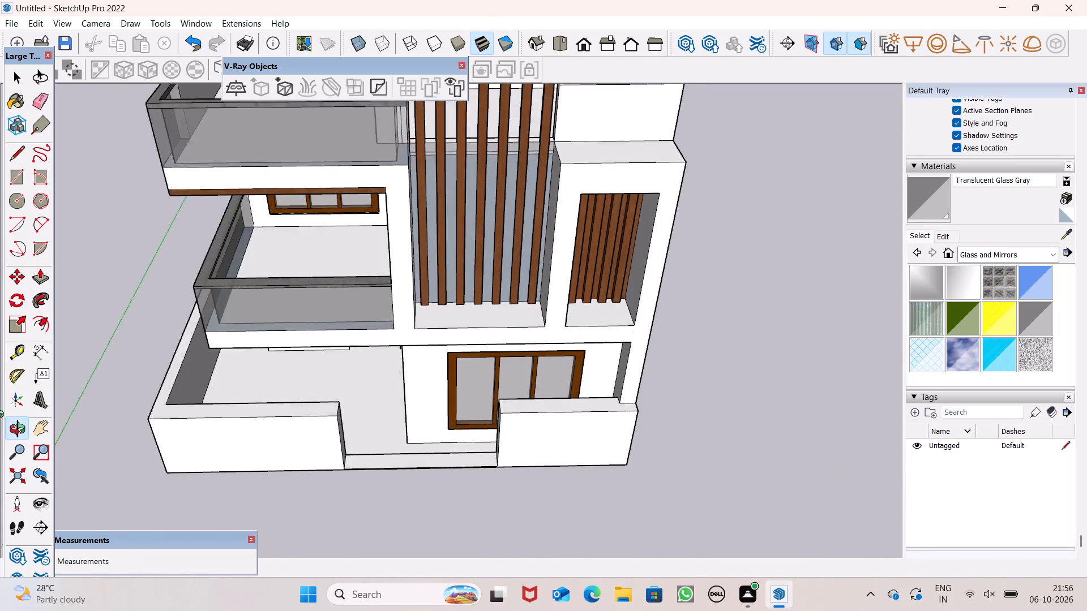
{"action": "middle_click_drag", "start_coordinate": [0, 416], "coordinate": [0, 393]}
{"action": "scroll", "coordinate": [288, 272], "scroll_direction": "up", "scroll_amount": 6}
{"action": "left_click", "coordinate": [204, 229]}
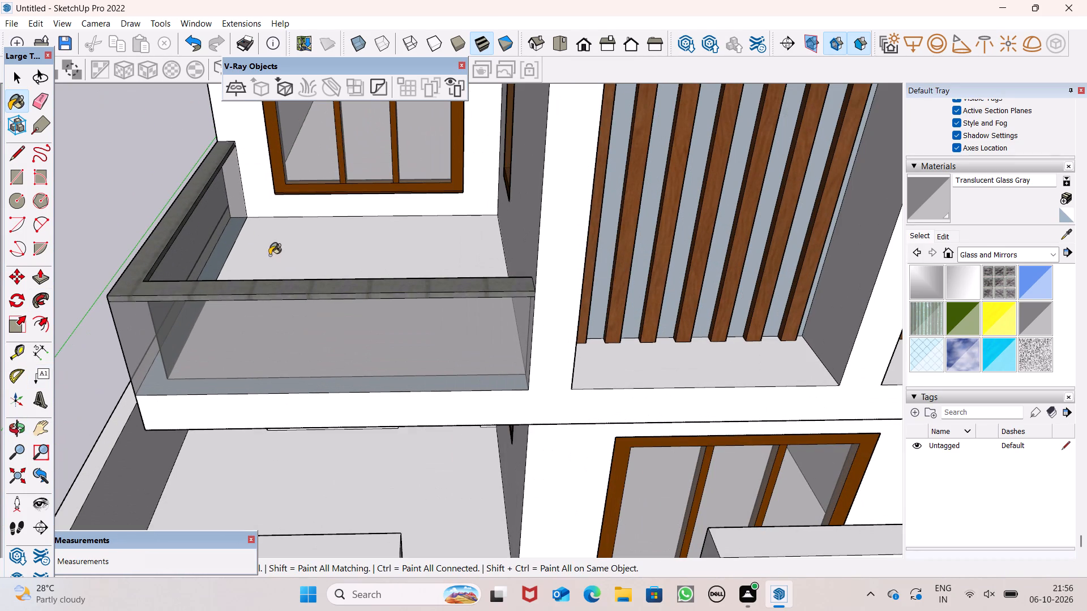
{"action": "middle_click_drag", "start_coordinate": [275, 264], "coordinate": [692, 160]}
{"action": "left_click", "coordinate": [601, 253]}
{"action": "middle_click_drag", "start_coordinate": [623, 265], "coordinate": [752, 338]}
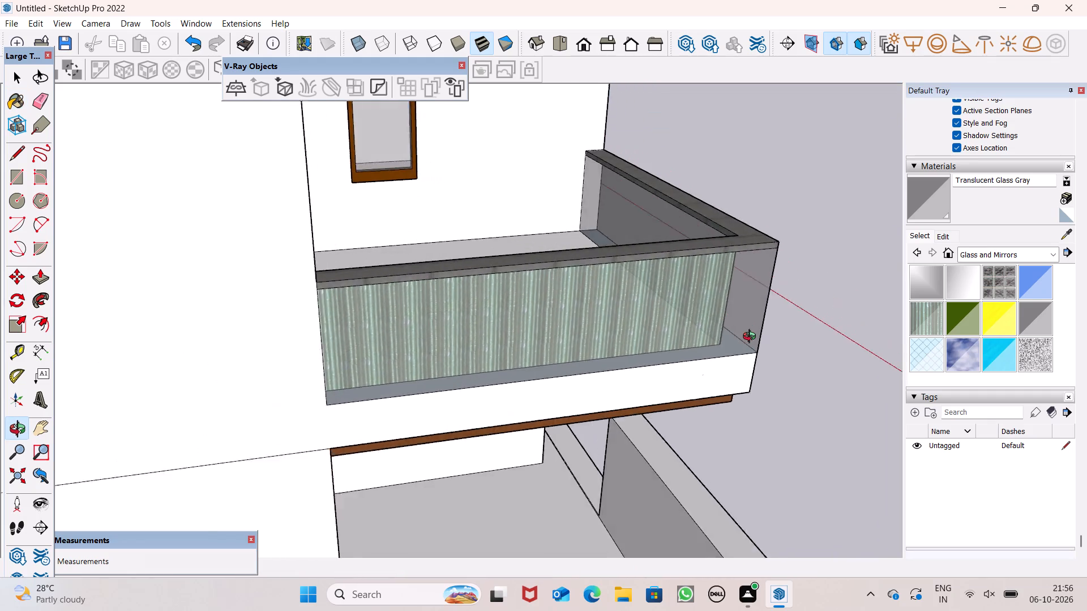
{"action": "middle_click_drag", "start_coordinate": [752, 338], "coordinate": [371, 228]}
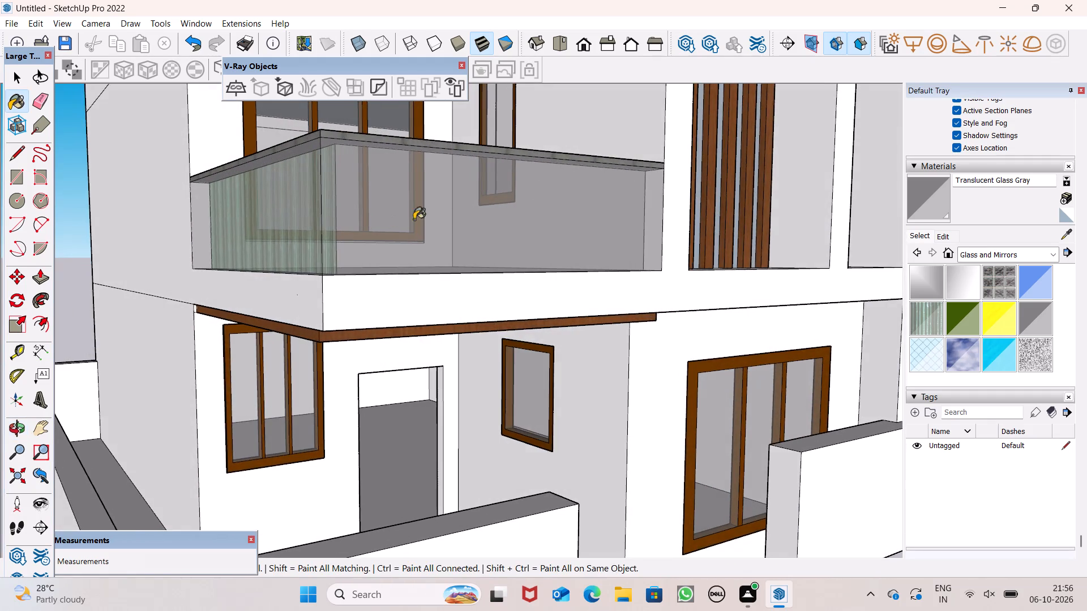
Examine the house's front facade, glass balconies and front boundary walls from eye level and from above.
{"action": "scroll", "coordinate": [543, 191], "scroll_direction": "down", "scroll_amount": 4}
{"action": "key", "text": "space"}
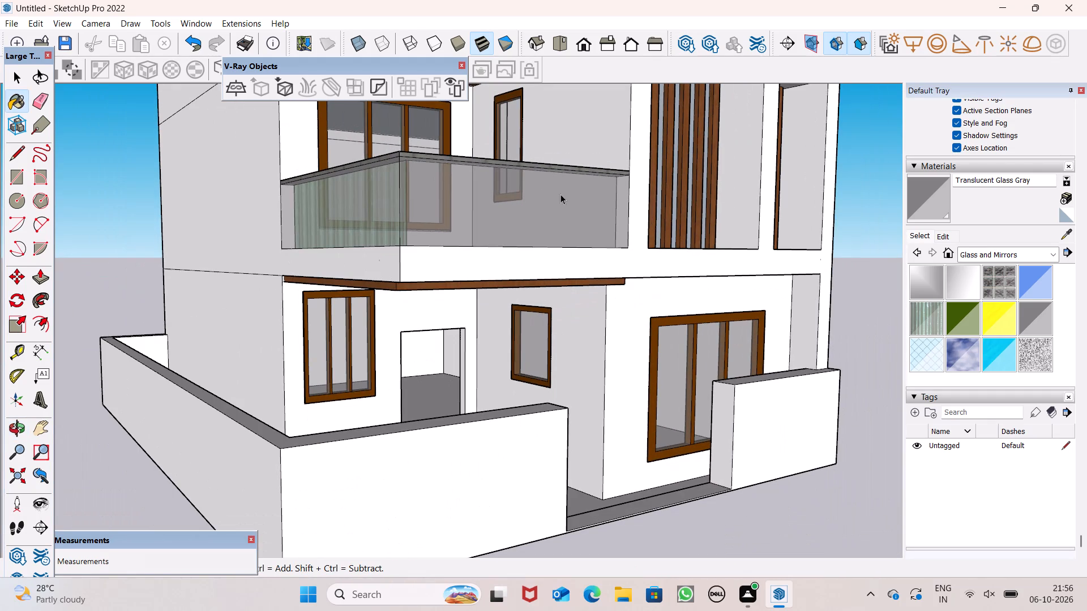
{"action": "scroll", "coordinate": [661, 186], "scroll_direction": "down", "scroll_amount": 2}
{"action": "scroll", "coordinate": [624, 286], "scroll_direction": "down", "scroll_amount": 6}
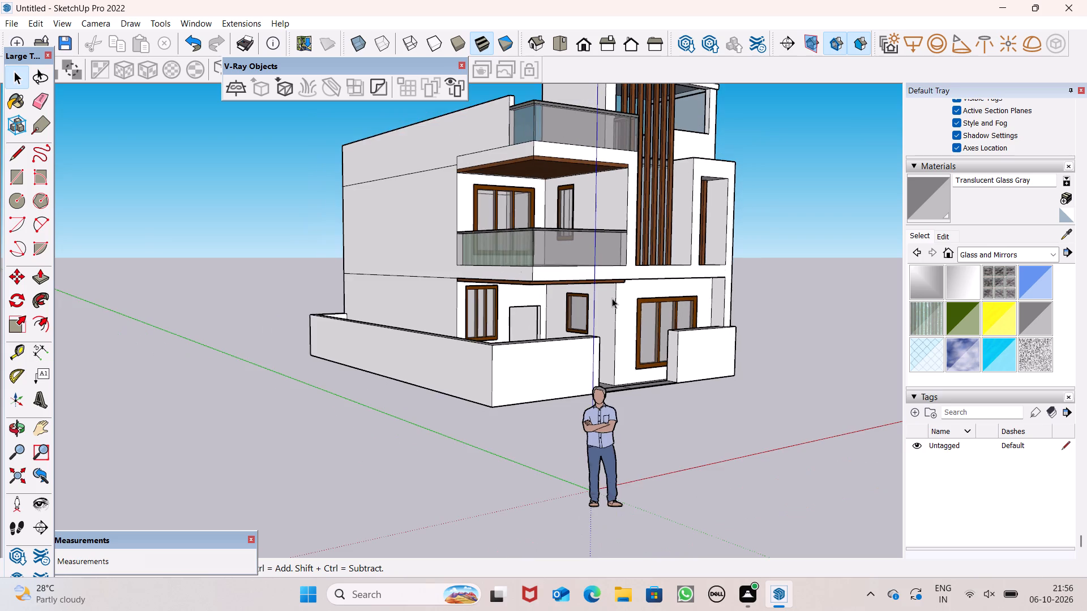
{"action": "scroll", "coordinate": [675, 354], "scroll_direction": "down", "scroll_amount": 6}
{"action": "middle_click_drag", "start_coordinate": [715, 363], "coordinate": [532, 342]}
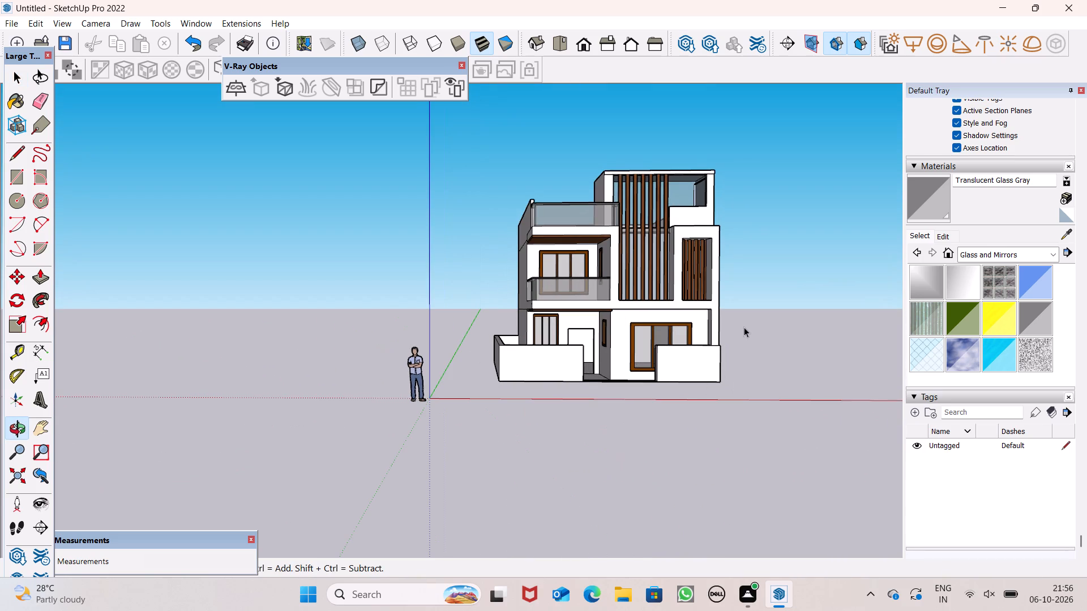
{"action": "key", "text": "space"}
{"action": "left_click", "coordinate": [789, 322]}
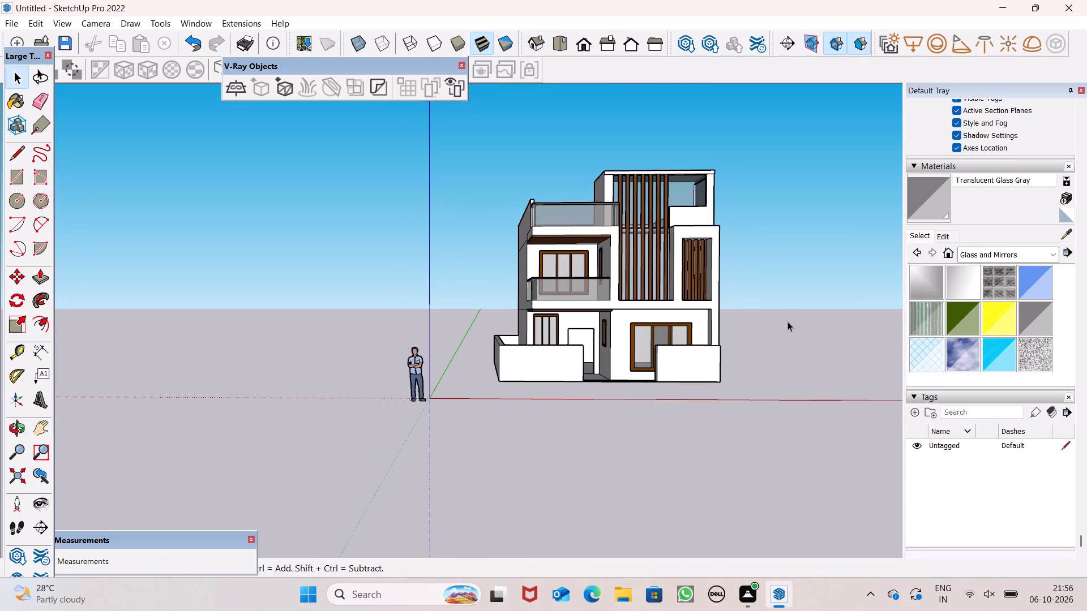
{"action": "scroll", "coordinate": [788, 321], "scroll_direction": "up", "scroll_amount": 1}
{"action": "middle_click_drag", "start_coordinate": [769, 341], "coordinate": [777, 461]}
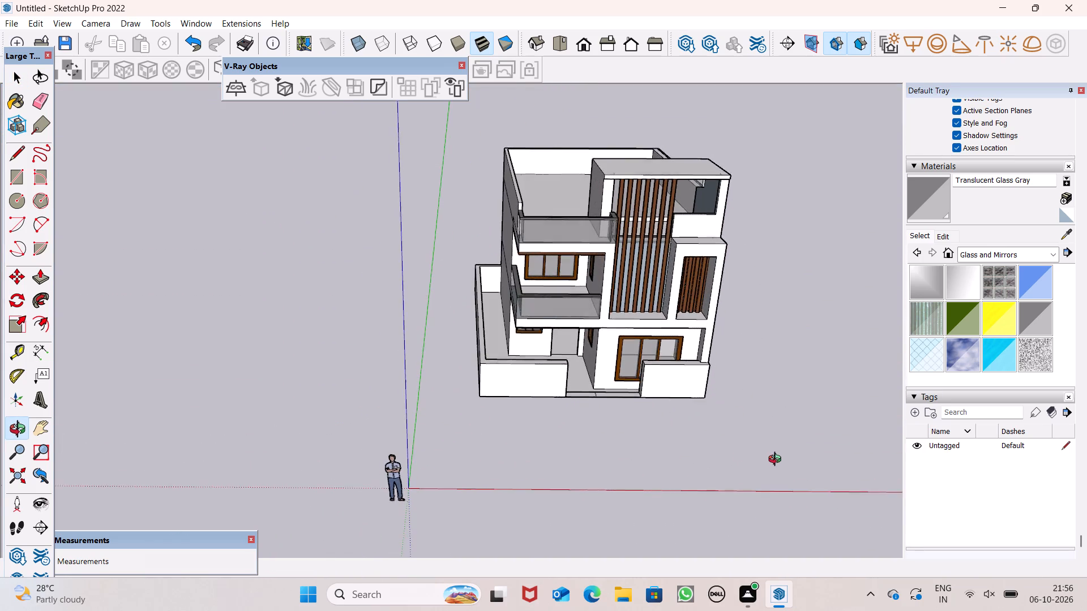
{"action": "middle_click_drag", "start_coordinate": [777, 461], "coordinate": [726, 325]}
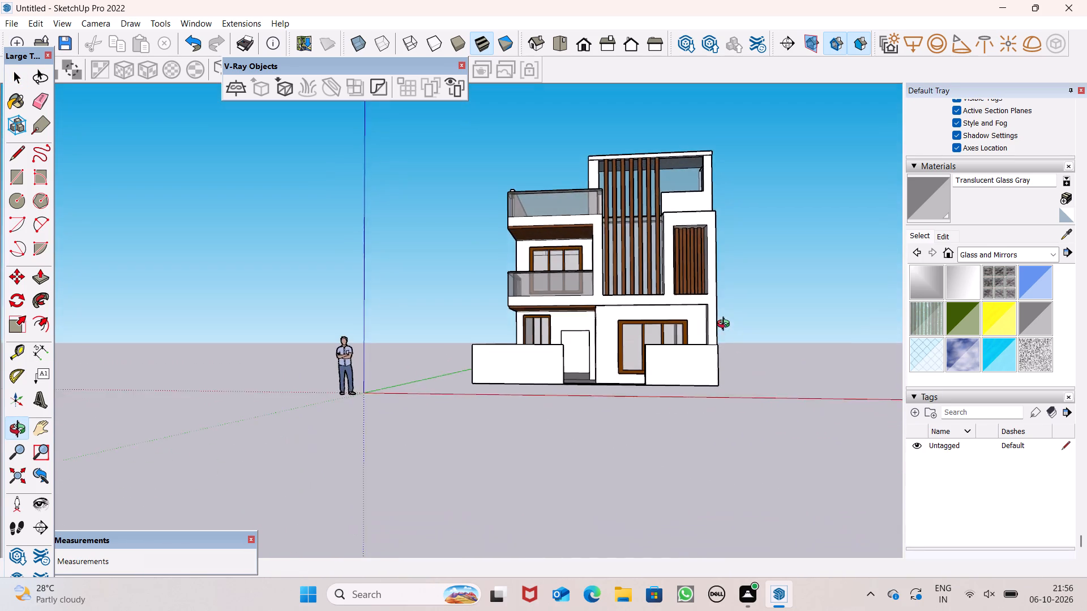
{"action": "middle_click_drag", "start_coordinate": [726, 325], "coordinate": [724, 314]}
{"action": "scroll", "coordinate": [724, 312], "scroll_direction": "down", "scroll_amount": 4}
{"action": "middle_click_drag", "start_coordinate": [732, 341], "coordinate": [750, 477]}
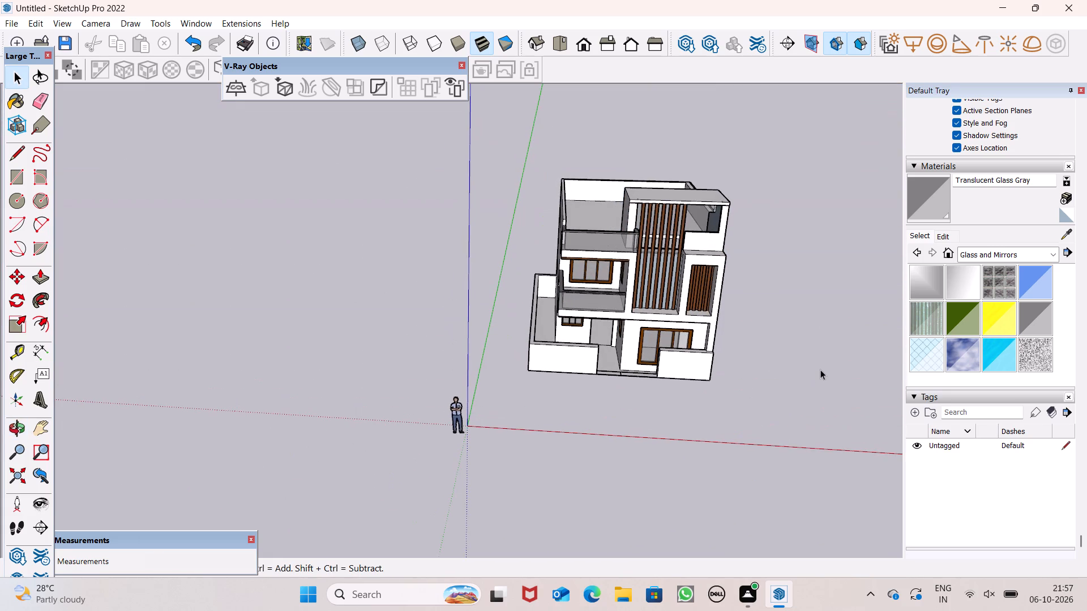
{"action": "scroll", "coordinate": [820, 369], "scroll_direction": "up", "scroll_amount": 1}
{"action": "middle_click_drag", "start_coordinate": [688, 379], "coordinate": [639, 462]}
{"action": "scroll", "coordinate": [605, 396], "scroll_direction": "up", "scroll_amount": 4}
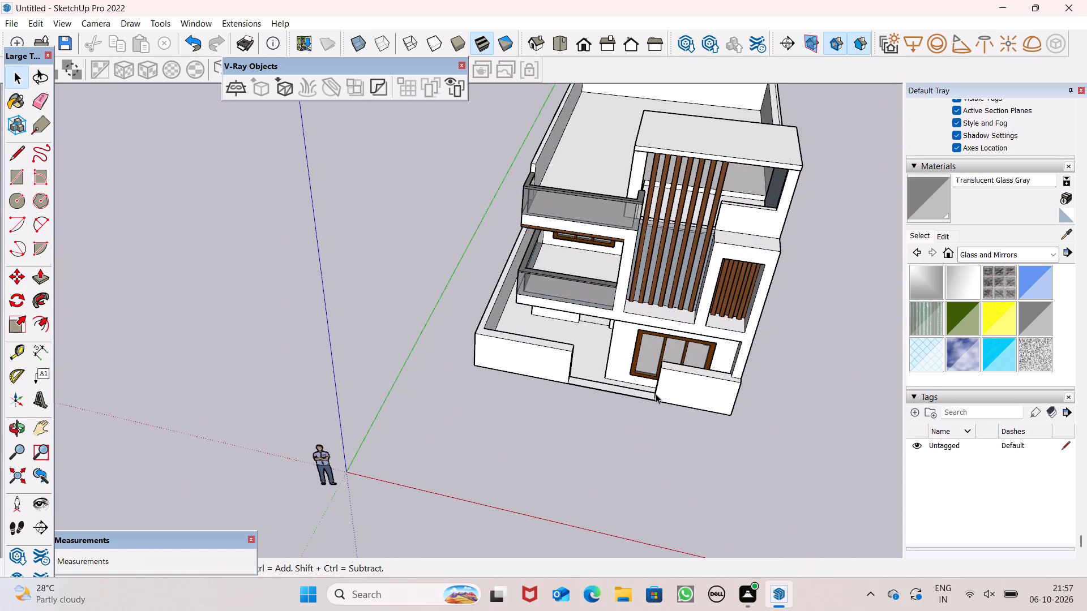
{"action": "middle_click_drag", "start_coordinate": [656, 397], "coordinate": [733, 349]}
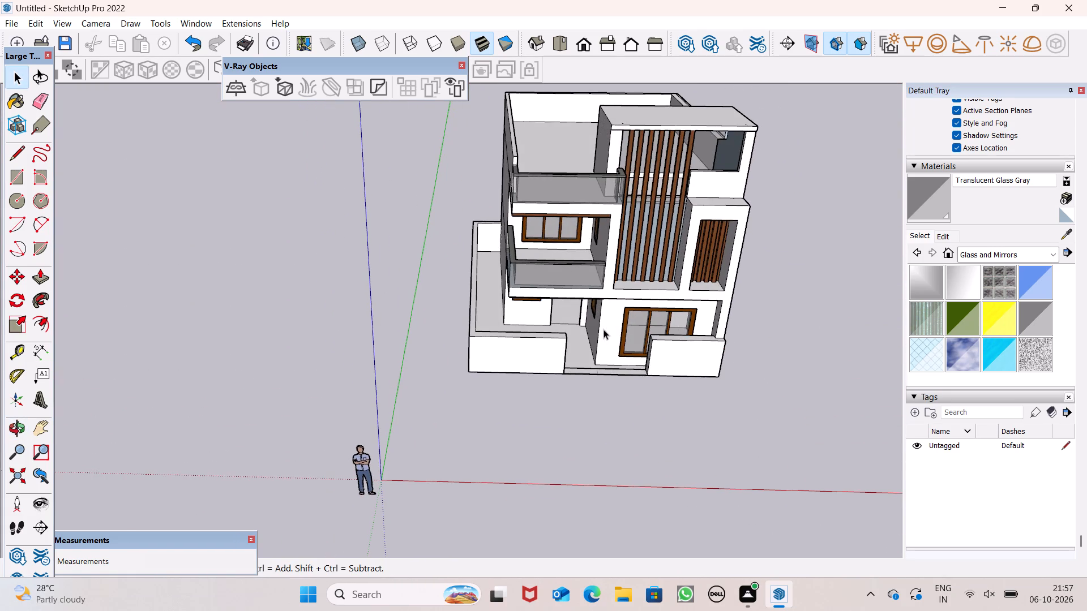
Draw a rectangle about 3' 7" by 2' 8" on the outer face of the front boundary wall below the balcony.
{"action": "middle_click_drag", "start_coordinate": [548, 377], "coordinate": [559, 339]}
{"action": "scroll", "coordinate": [548, 369], "scroll_direction": "up", "scroll_amount": 2}
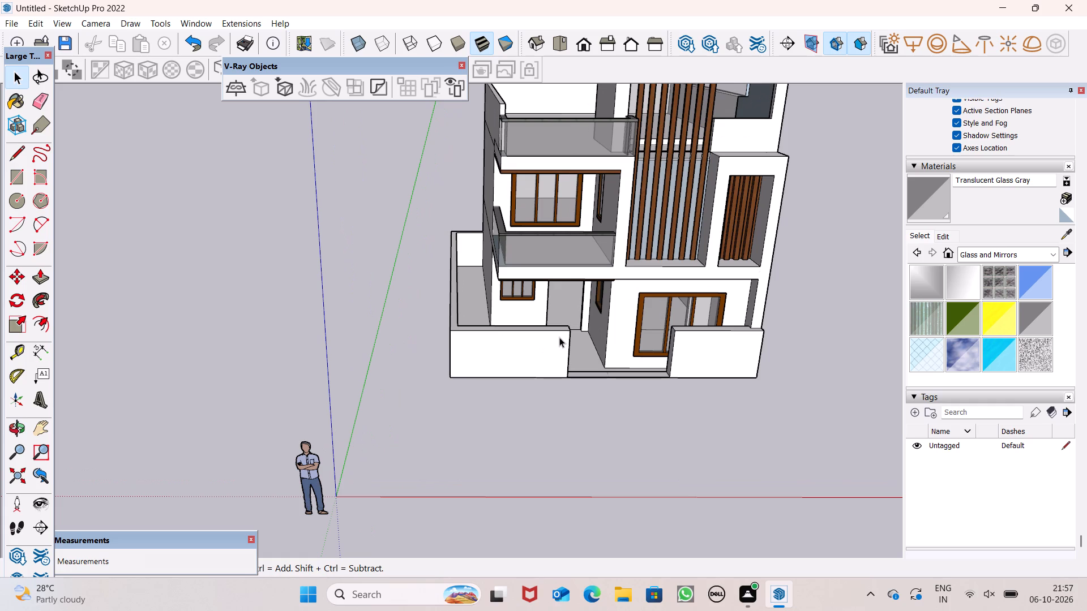
{"action": "middle_click_drag", "start_coordinate": [559, 337], "coordinate": [551, 229]}
{"action": "scroll", "coordinate": [534, 292], "scroll_direction": "up", "scroll_amount": 2}
{"action": "middle_click_drag", "start_coordinate": [533, 309], "coordinate": [540, 360]}
{"action": "scroll", "coordinate": [546, 358], "scroll_direction": "up", "scroll_amount": 2}
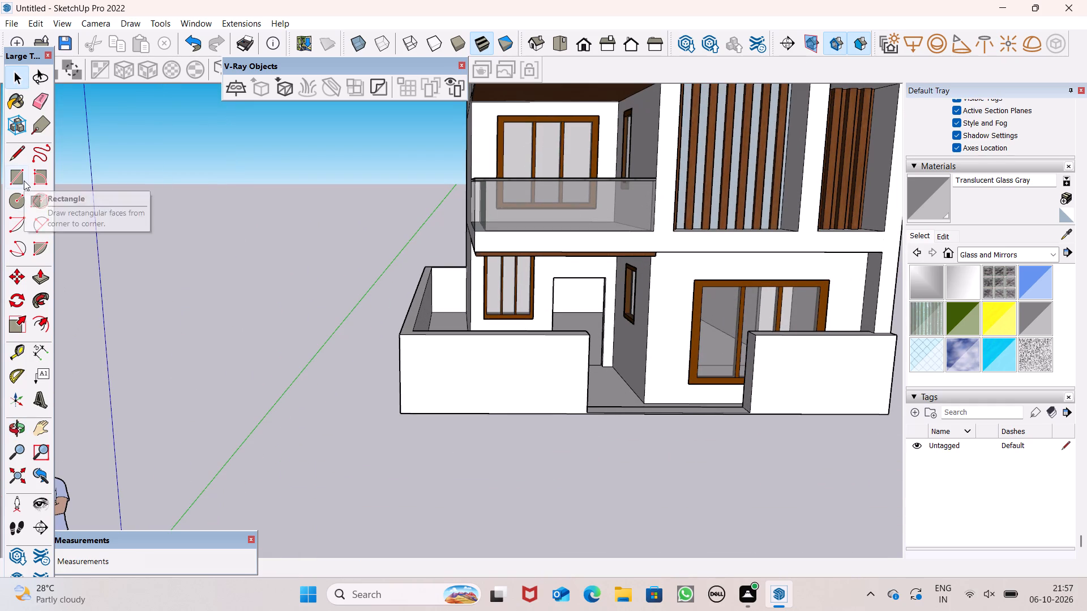
{"action": "left_click", "coordinate": [24, 180]}
{"action": "scroll", "coordinate": [511, 412], "scroll_direction": "up", "scroll_amount": 3}
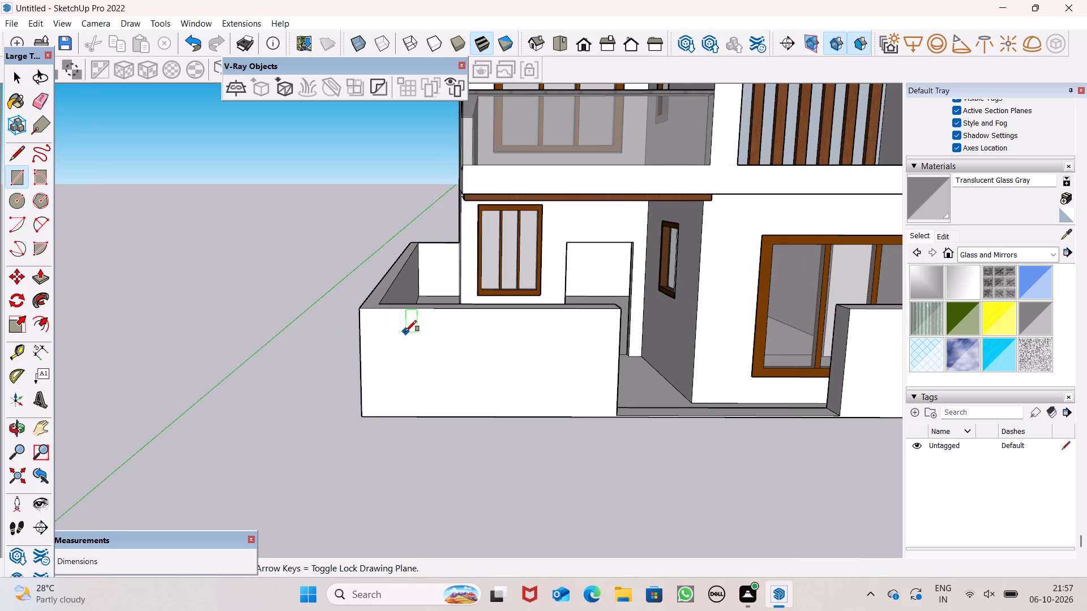
{"action": "left_click", "coordinate": [404, 325]}
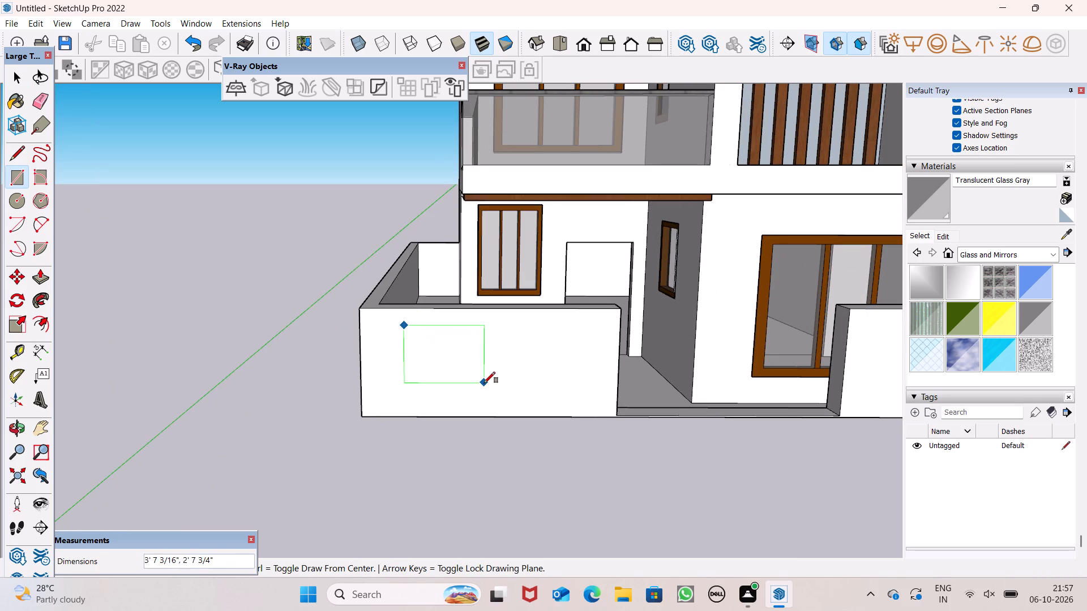
{"action": "left_click", "coordinate": [484, 383]}
{"action": "key", "text": "space"}
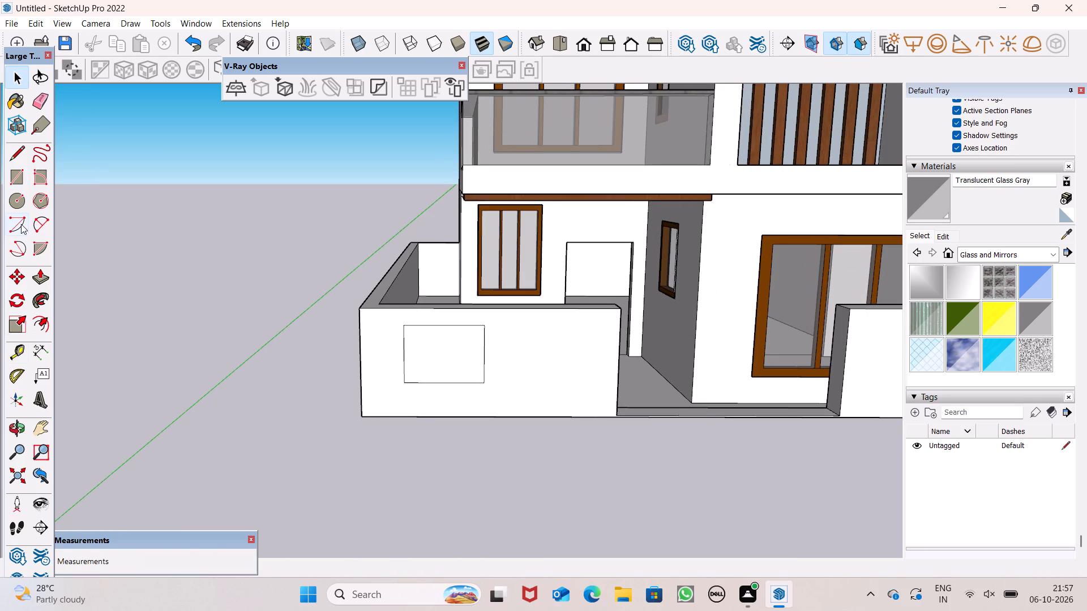
Draw a second rectangle about 3' 7" by 1' 6" directly beneath the first, reaching almost to the boundary wall's base.
{"action": "left_click", "coordinate": [13, 179]}
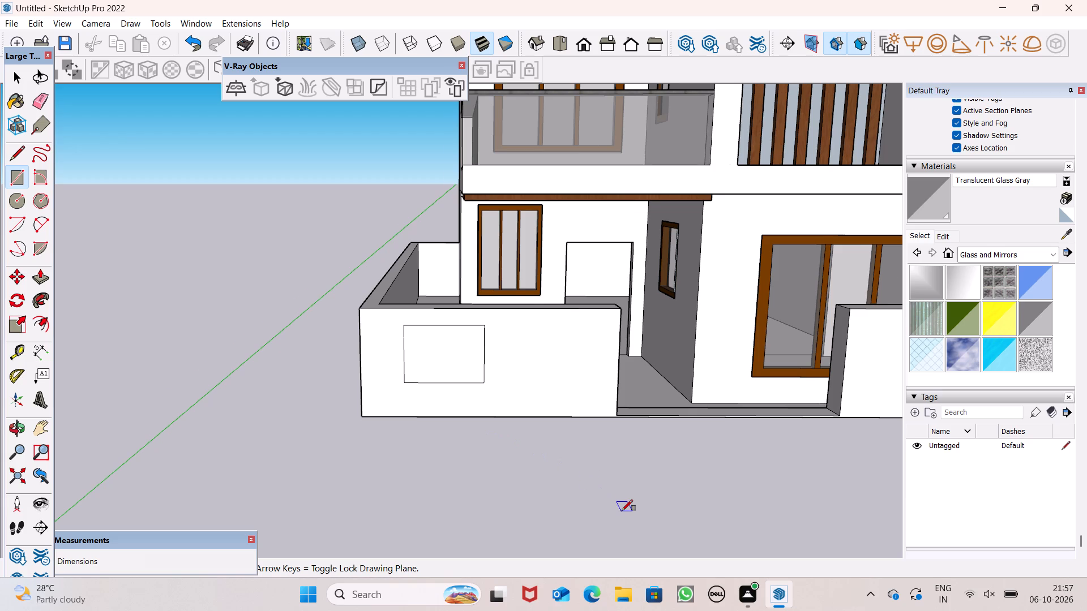
{"action": "scroll", "coordinate": [622, 511], "scroll_direction": "up", "scroll_amount": 6}
{"action": "scroll", "coordinate": [339, 349], "scroll_direction": "up", "scroll_amount": 4}
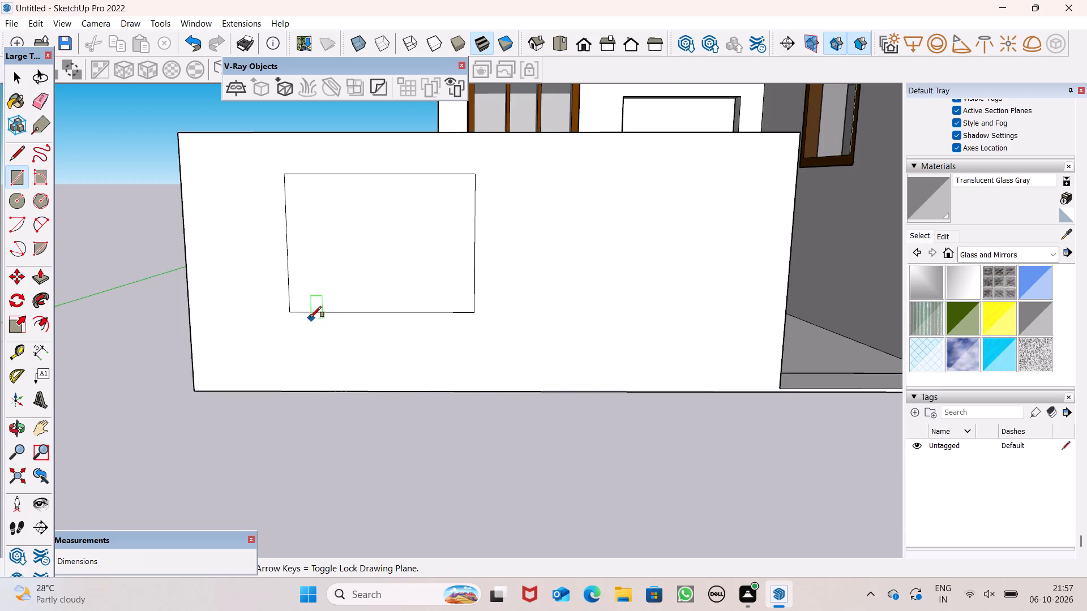
{"action": "left_click", "coordinate": [288, 313]}
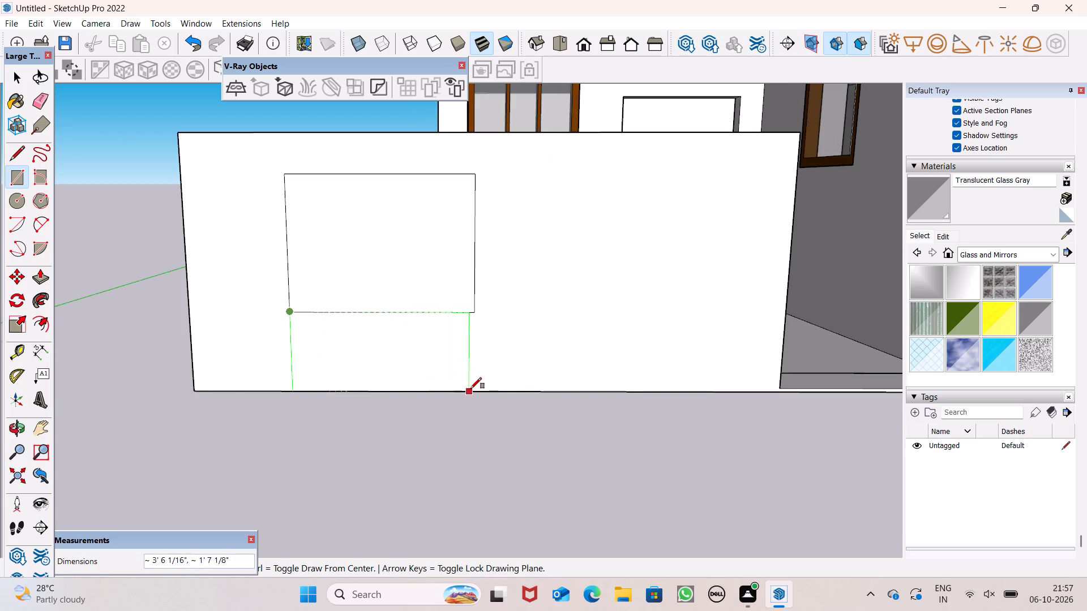
{"action": "left_click", "coordinate": [474, 388]}
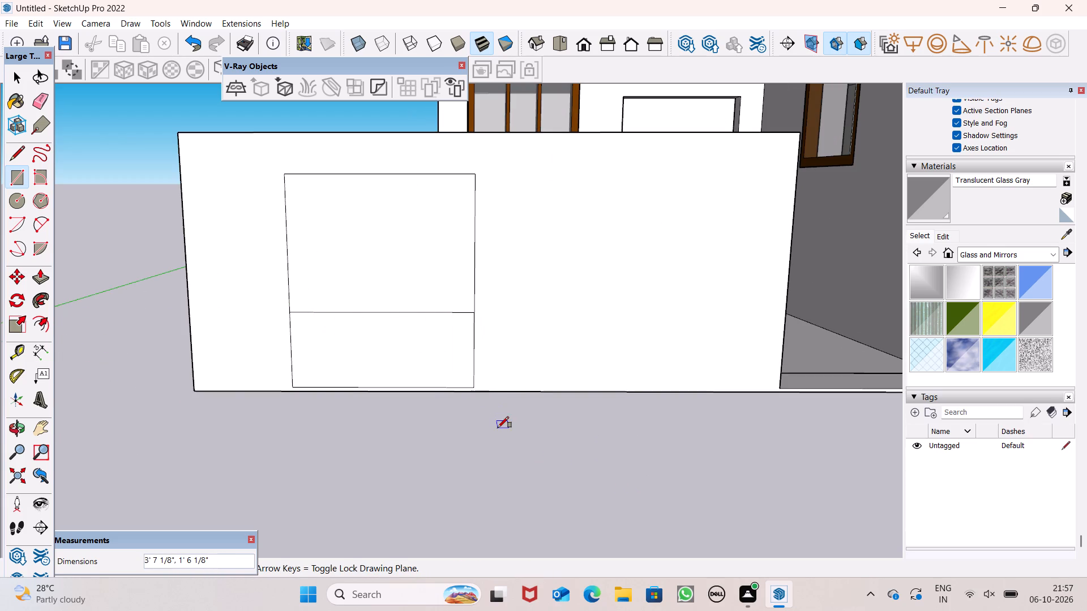
{"action": "key", "text": "space"}
Extrude the lower rectangle 1' outward from the front boundary wall with Push/Pull.
{"action": "left_click", "coordinate": [43, 279]}
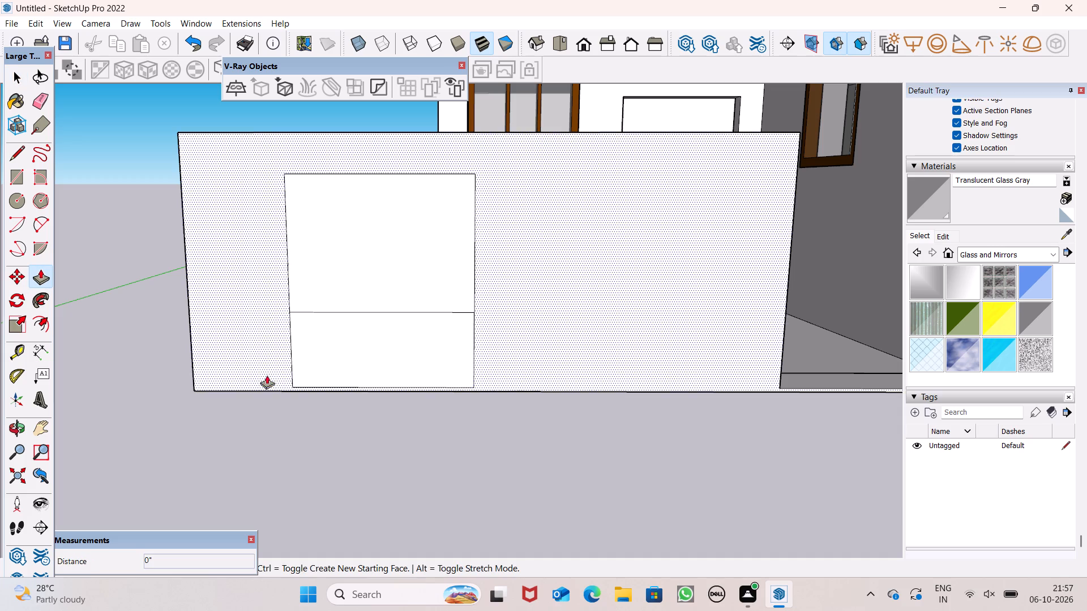
{"action": "left_click_drag", "start_coordinate": [321, 365], "coordinate": [318, 372]}
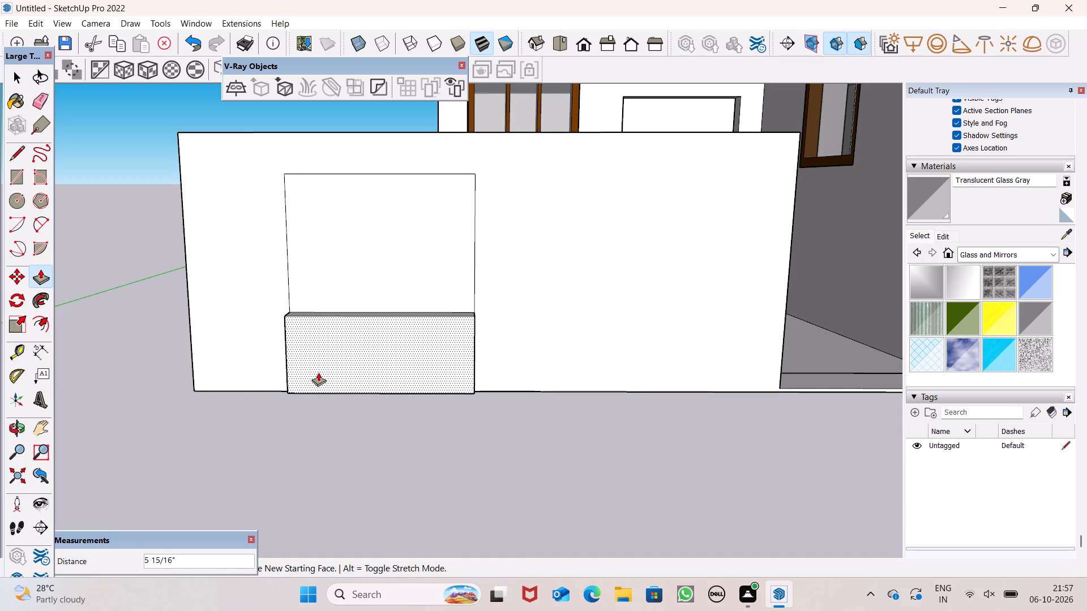
{"action": "left_click_drag", "start_coordinate": [318, 372], "coordinate": [316, 375]}
{"action": "key", "text": "1"}
{"action": "key", "text": "apostrophe"}
{"action": "key", "text": "Return"}
Extend the underside of the projecting box about 1" down to the boundary wall's base with Push/Pull.
{"action": "middle_click_drag", "start_coordinate": [542, 405], "coordinate": [373, 332]}
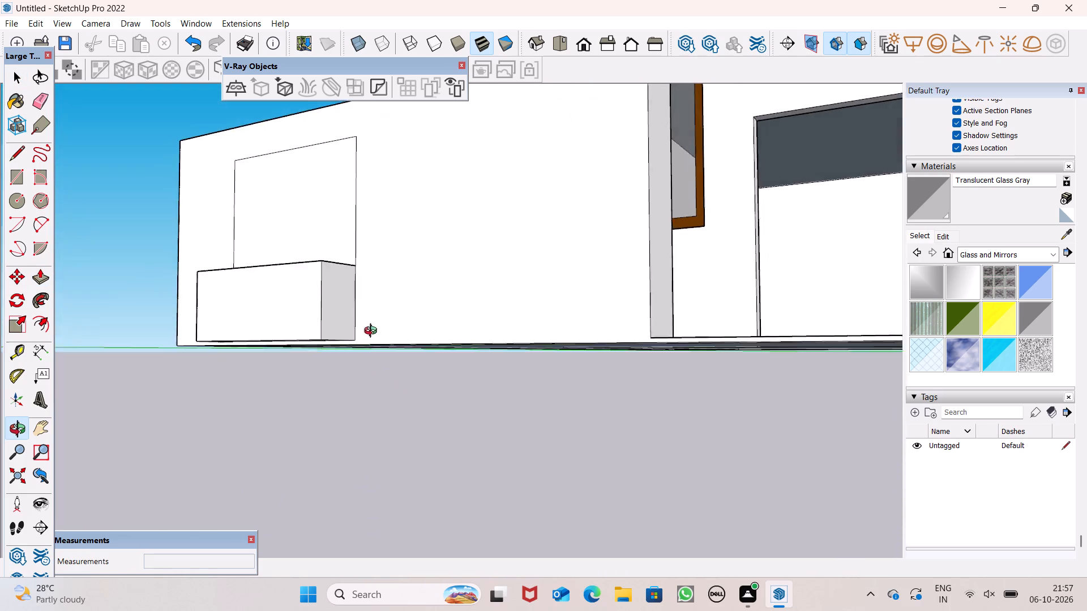
{"action": "middle_click_drag", "start_coordinate": [373, 332], "coordinate": [374, 323]}
{"action": "scroll", "coordinate": [339, 332], "scroll_direction": "up", "scroll_amount": 5}
{"action": "left_click_drag", "start_coordinate": [328, 326], "coordinate": [335, 333]}
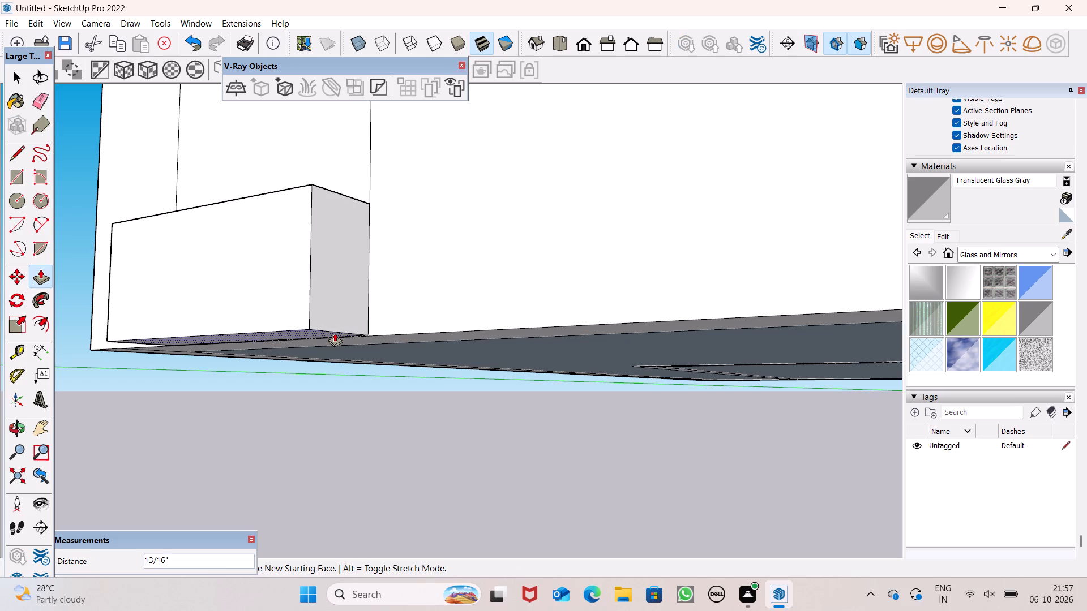
{"action": "left_click_drag", "start_coordinate": [335, 333], "coordinate": [338, 337]}
{"action": "scroll", "coordinate": [440, 381], "scroll_direction": "down", "scroll_amount": 6}
{"action": "key", "text": "space"}
{"action": "scroll", "coordinate": [456, 393], "scroll_direction": "down", "scroll_amount": 2}
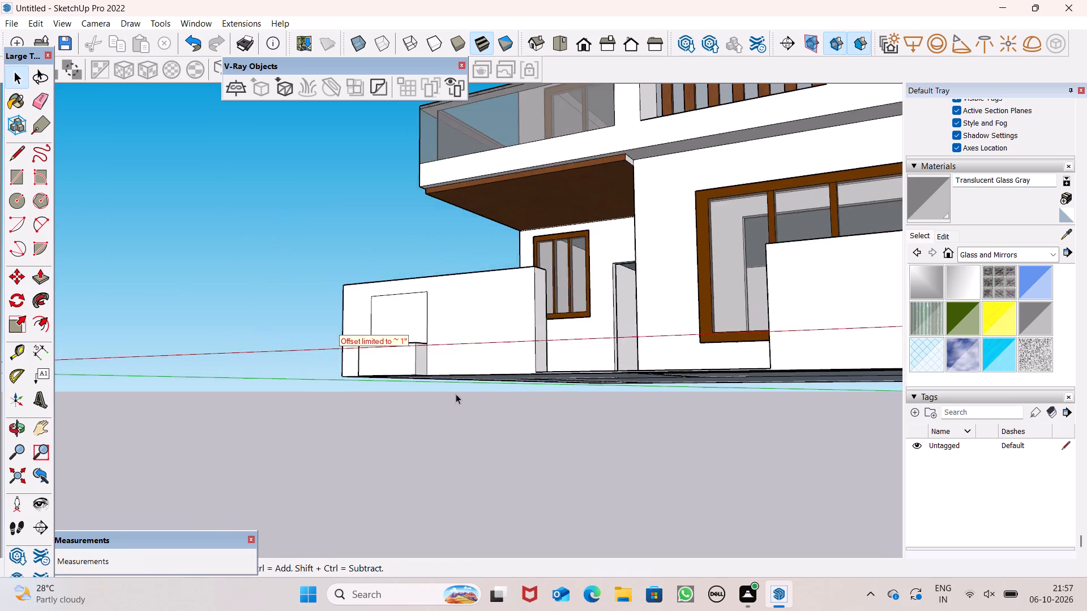
Examine the projecting box on the front boundary wall and the whole front elevation from several angles.
{"action": "scroll", "coordinate": [456, 394], "scroll_direction": "down", "scroll_amount": 2}
{"action": "middle_click_drag", "start_coordinate": [507, 409], "coordinate": [665, 610]}
{"action": "scroll", "coordinate": [467, 381], "scroll_direction": "up", "scroll_amount": 5}
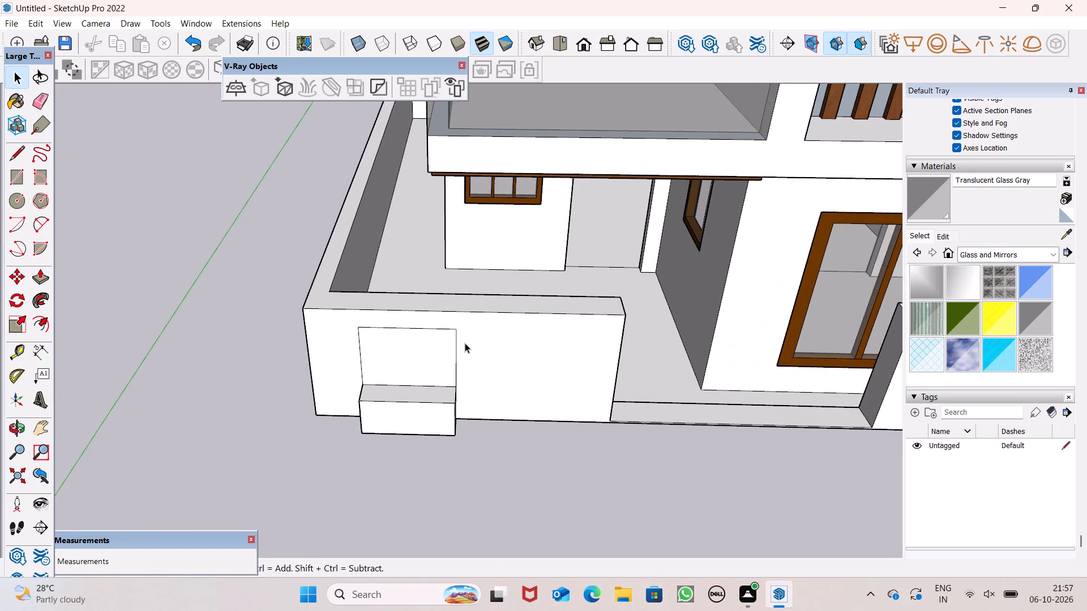
{"action": "scroll", "coordinate": [465, 342], "scroll_direction": "up", "scroll_amount": 1}
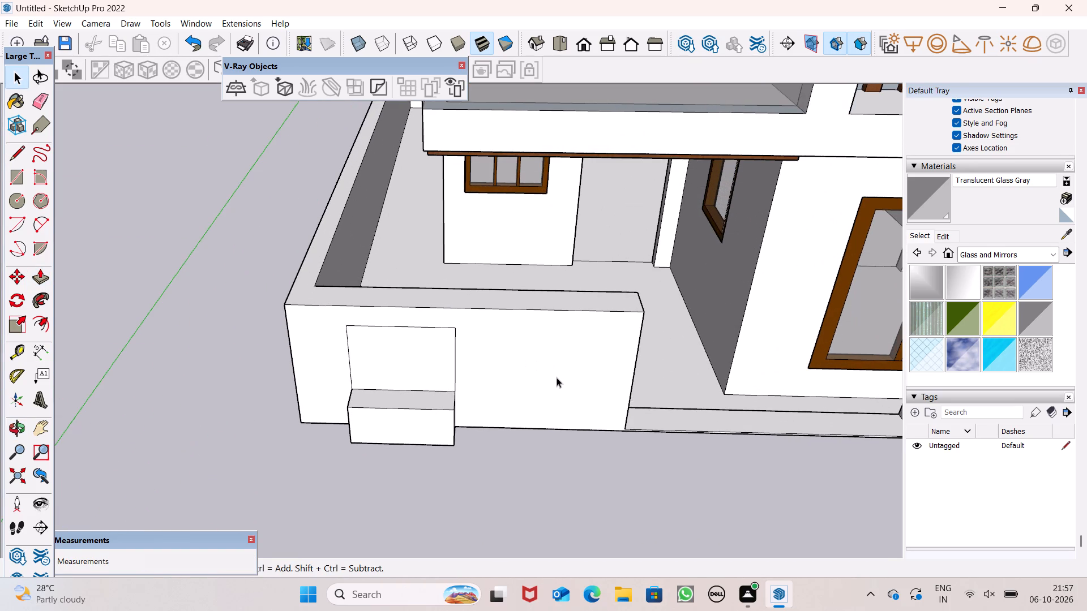
{"action": "scroll", "coordinate": [476, 378], "scroll_direction": "down", "scroll_amount": 1}
{"action": "middle_click_drag", "start_coordinate": [406, 397], "coordinate": [409, 422]}
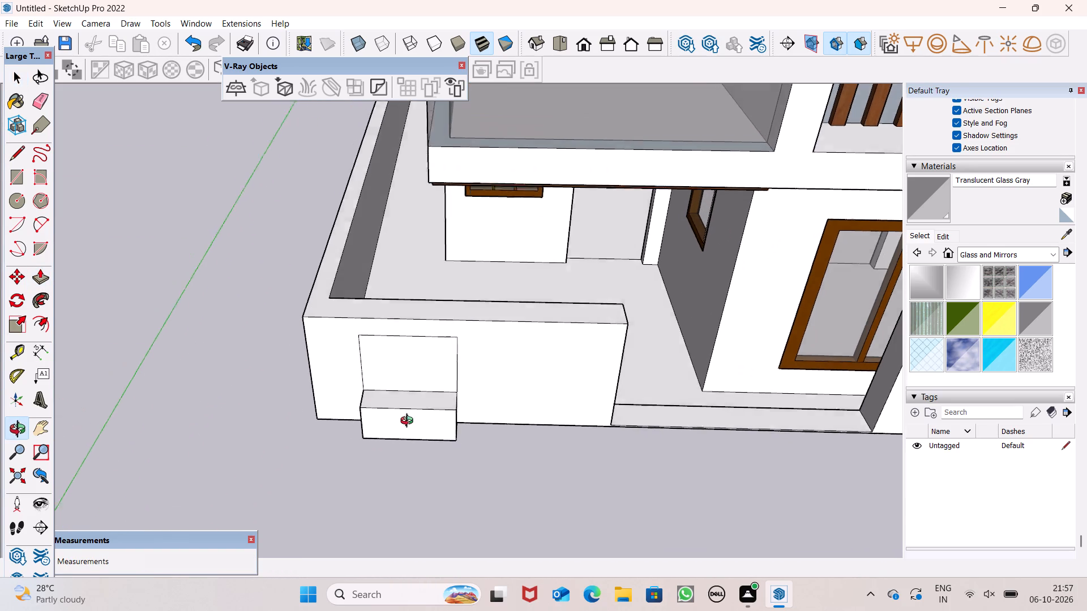
{"action": "middle_click_drag", "start_coordinate": [409, 422], "coordinate": [418, 434]}
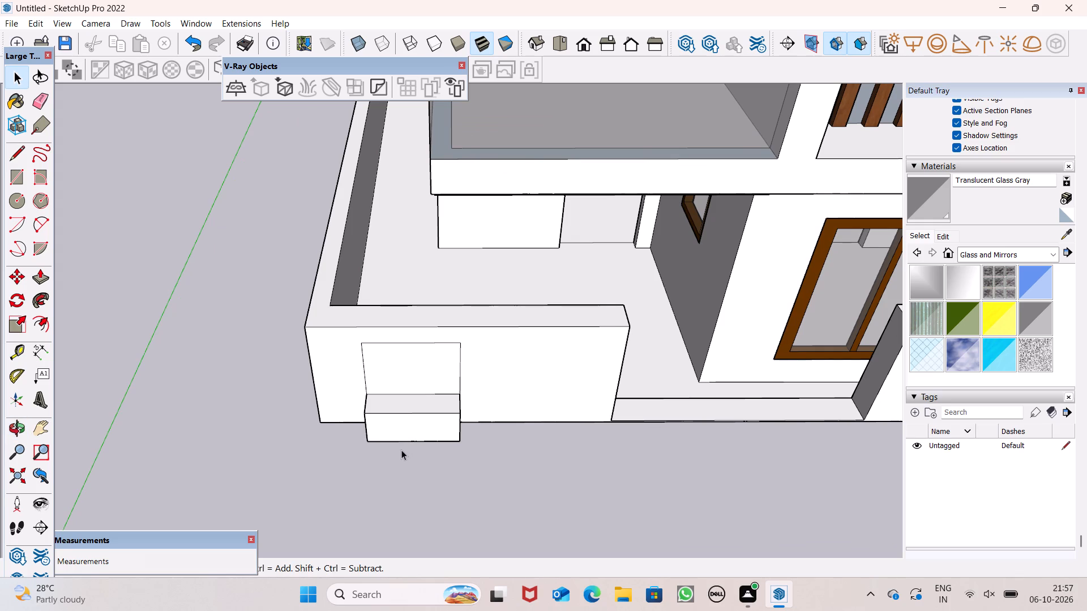
{"action": "scroll", "coordinate": [391, 399], "scroll_direction": "down", "scroll_amount": 3}
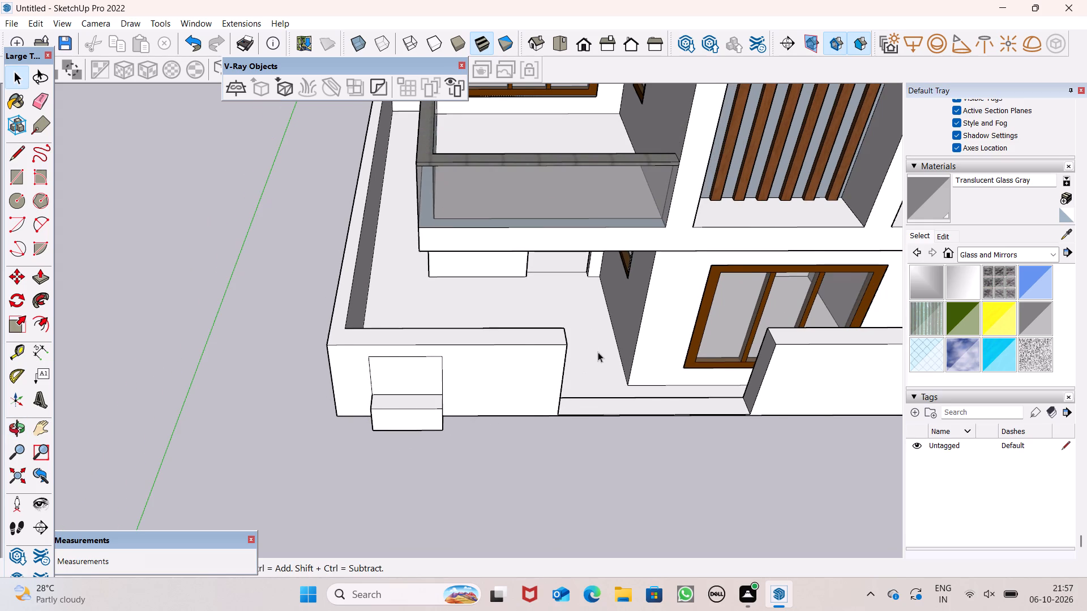
{"action": "scroll", "coordinate": [598, 352], "scroll_direction": "down", "scroll_amount": 1}
{"action": "scroll", "coordinate": [598, 352], "scroll_direction": "up", "scroll_amount": 1}
{"action": "scroll", "coordinate": [598, 352], "scroll_direction": "down", "scroll_amount": 7}
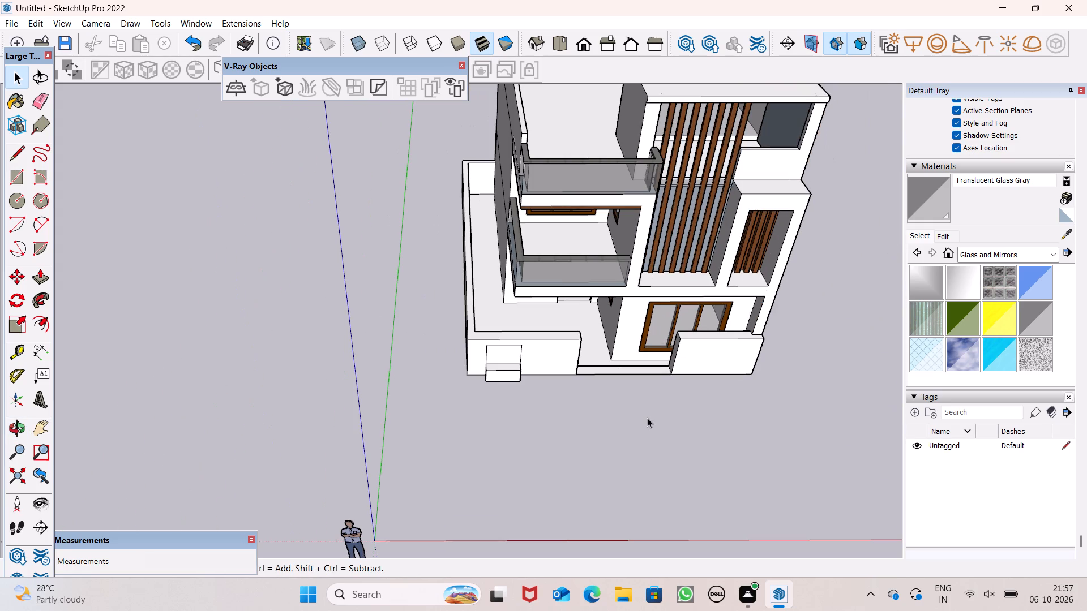
{"action": "middle_click_drag", "start_coordinate": [649, 437], "coordinate": [615, 348]}
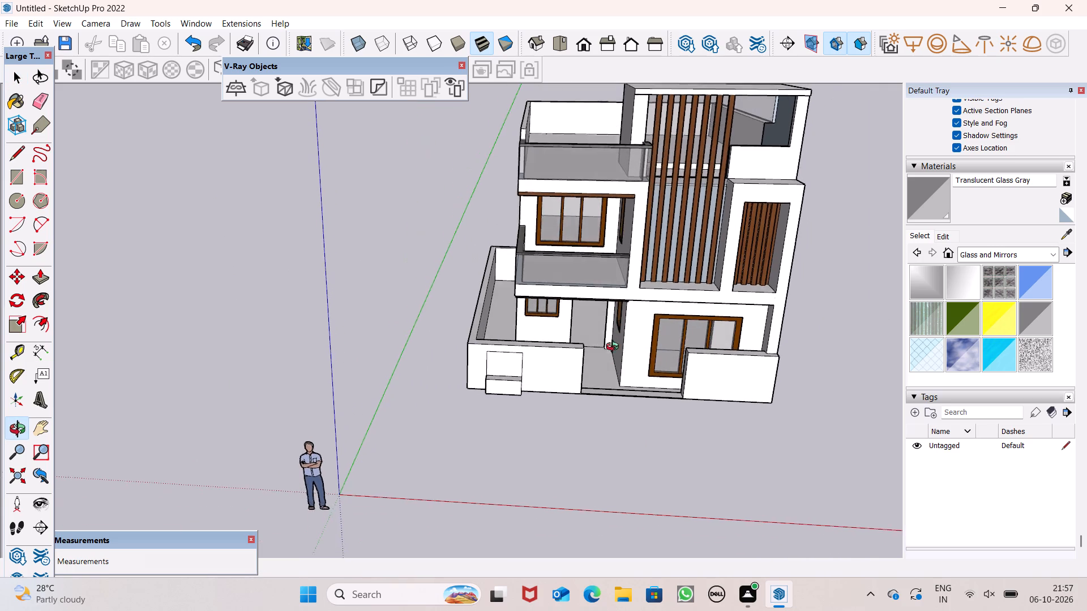
{"action": "middle_click_drag", "start_coordinate": [615, 348], "coordinate": [618, 372]}
{"action": "middle_click_drag", "start_coordinate": [535, 432], "coordinate": [545, 488]}
{"action": "scroll", "coordinate": [570, 452], "scroll_direction": "down", "scroll_amount": 2}
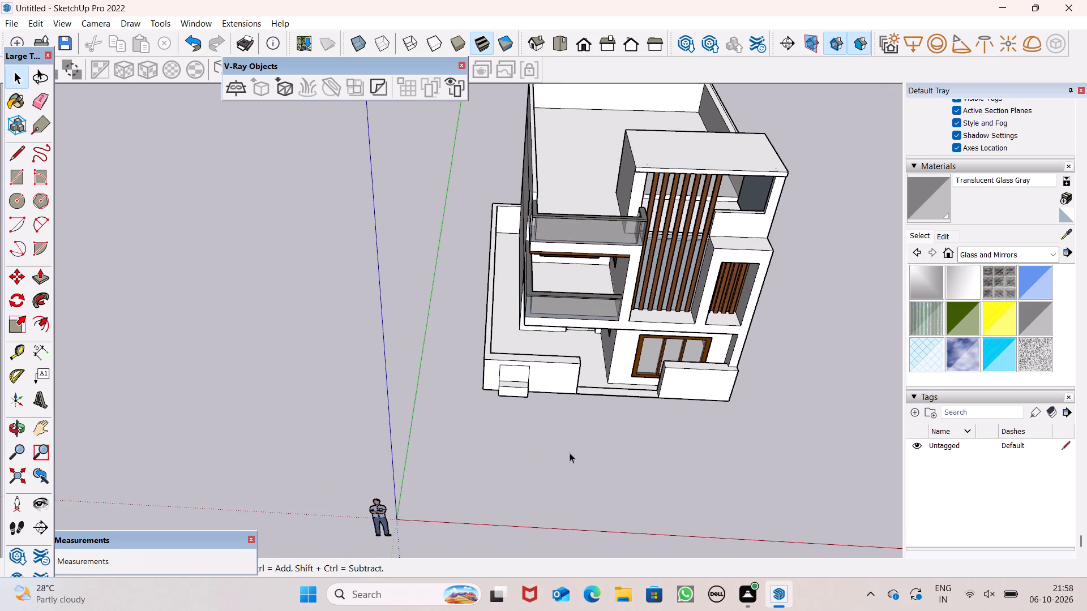
Draw a ground-level rectangle about 30' 3" by 3' 3" along the full outer base of the front boundary wall.
{"action": "left_click", "coordinate": [15, 174]}
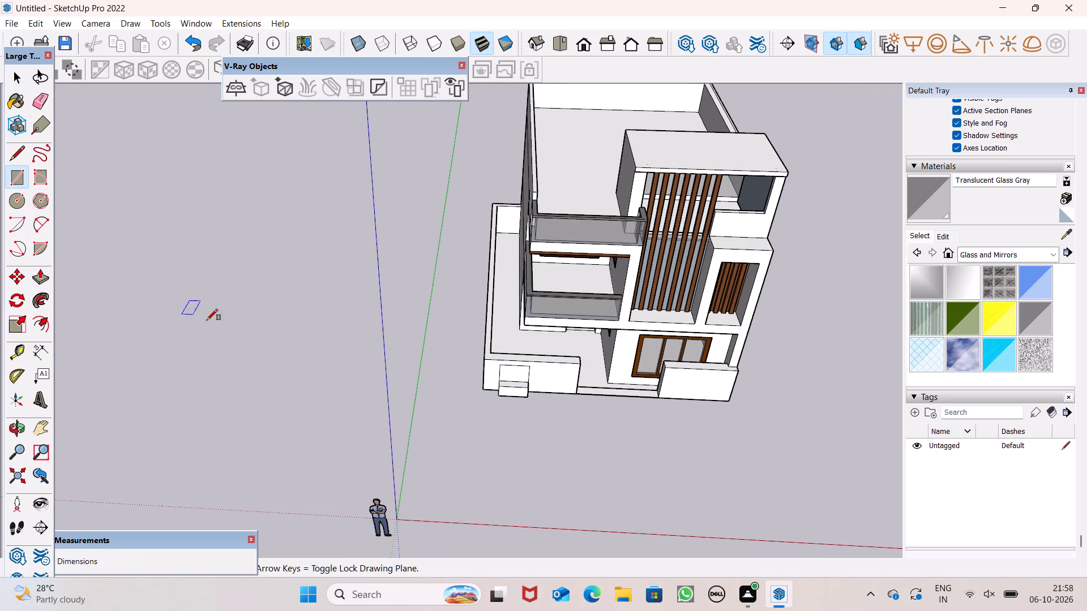
{"action": "scroll", "coordinate": [634, 451], "scroll_direction": "up", "scroll_amount": 5}
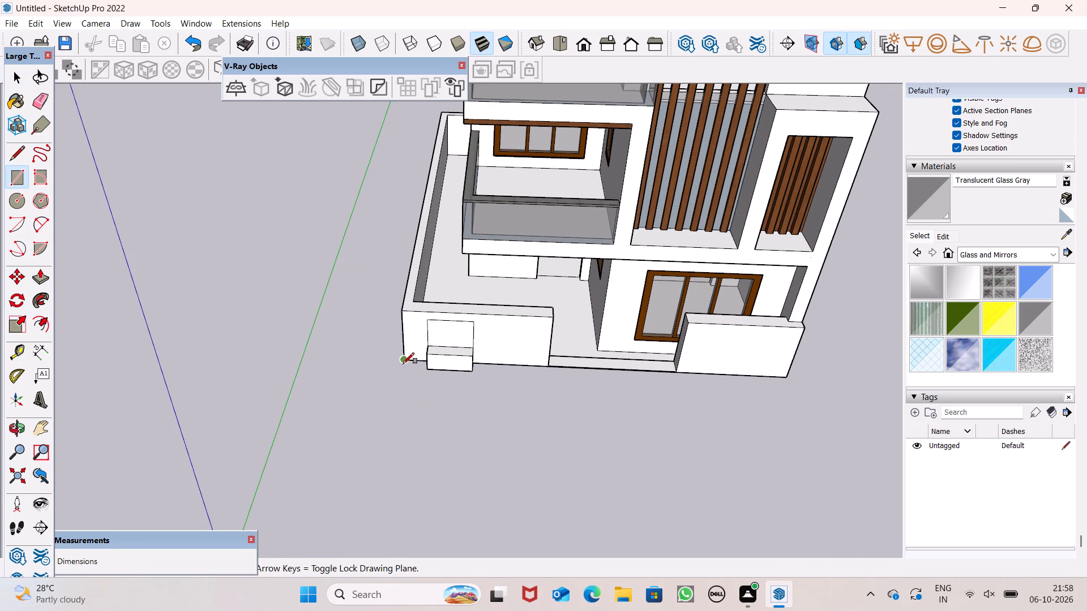
{"action": "left_click_drag", "start_coordinate": [404, 364], "coordinate": [409, 371]}
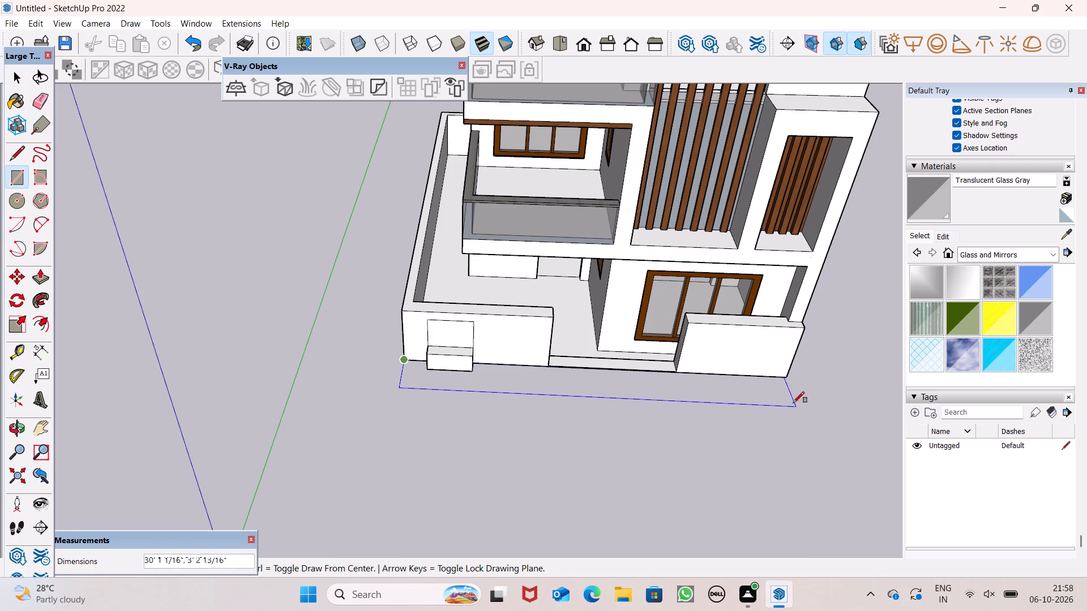
{"action": "left_click", "coordinate": [788, 381]}
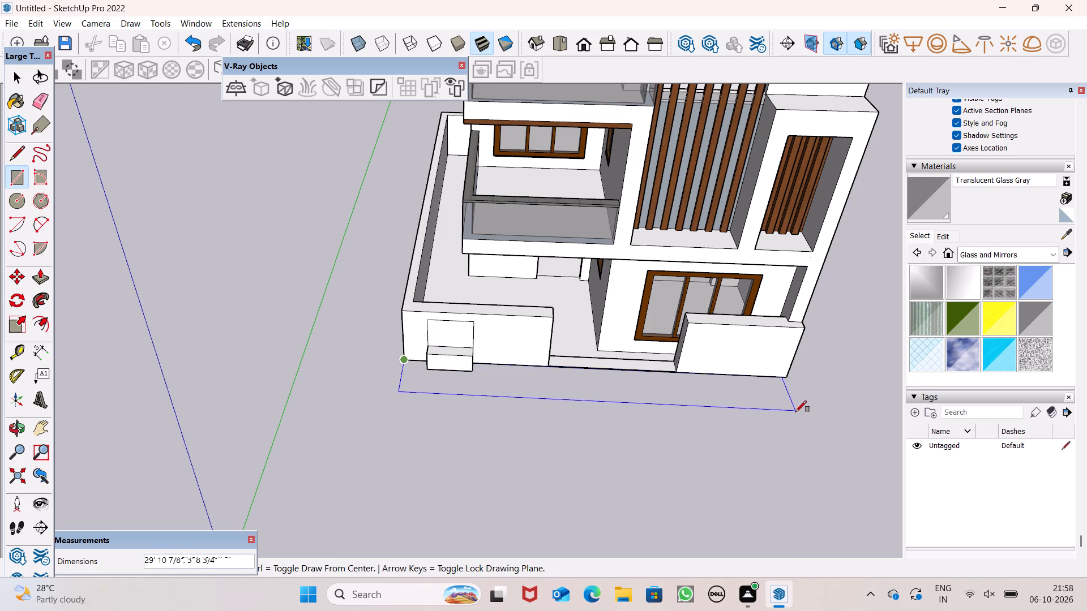
{"action": "scroll", "coordinate": [790, 408], "scroll_direction": "up", "scroll_amount": 7}
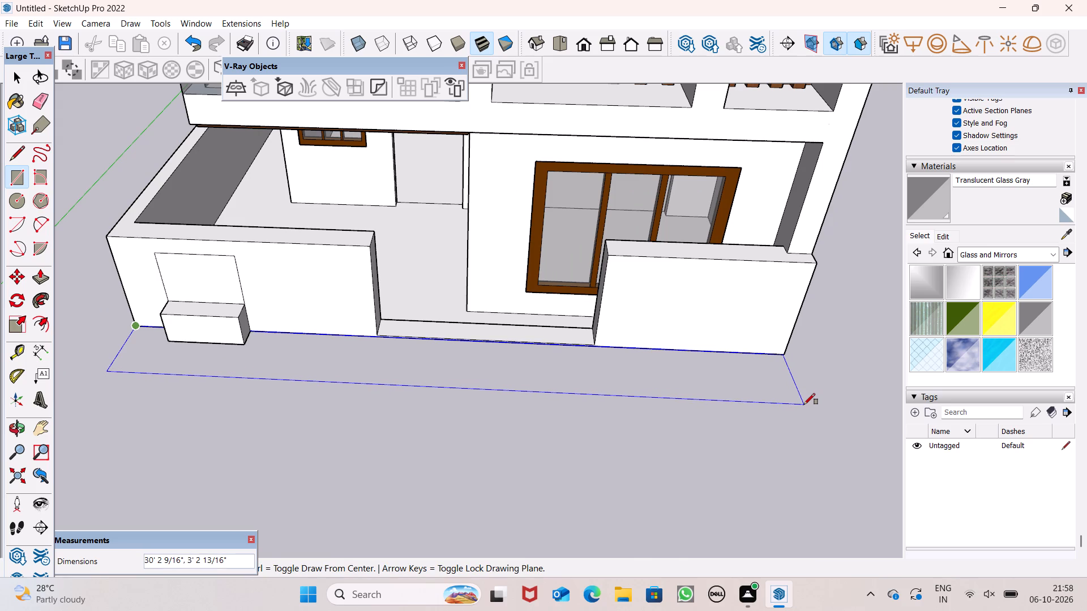
{"action": "left_click", "coordinate": [804, 405]}
{"action": "key", "text": "space"}
{"action": "key", "text": "space"}
Extrude the ground strip in front of the boundary wall by 1" with Push/Pull.
{"action": "scroll", "coordinate": [678, 403], "scroll_direction": "down", "scroll_amount": 3}
{"action": "middle_click_drag", "start_coordinate": [638, 406], "coordinate": [630, 381]}
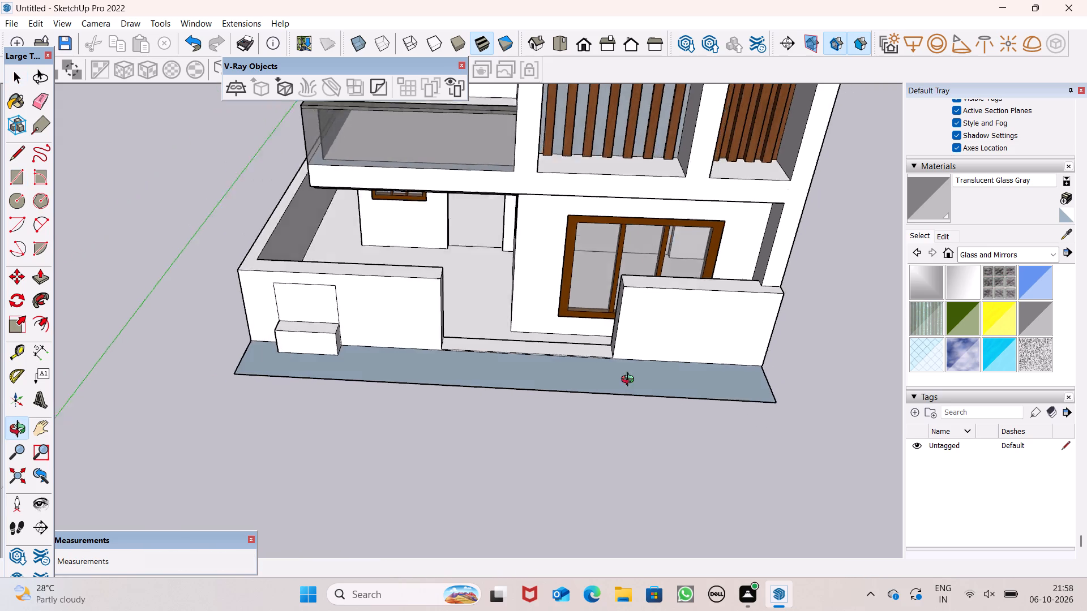
{"action": "middle_click_drag", "start_coordinate": [630, 381], "coordinate": [906, 247]}
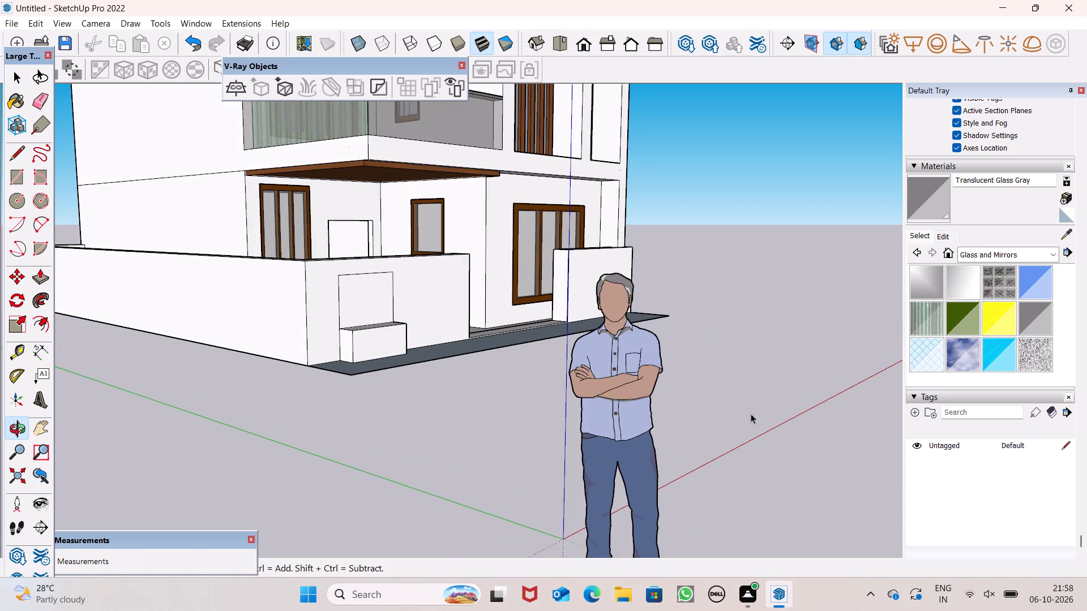
{"action": "scroll", "coordinate": [644, 329], "scroll_direction": "down", "scroll_amount": 3}
{"action": "middle_click_drag", "start_coordinate": [707, 341], "coordinate": [376, 498]}
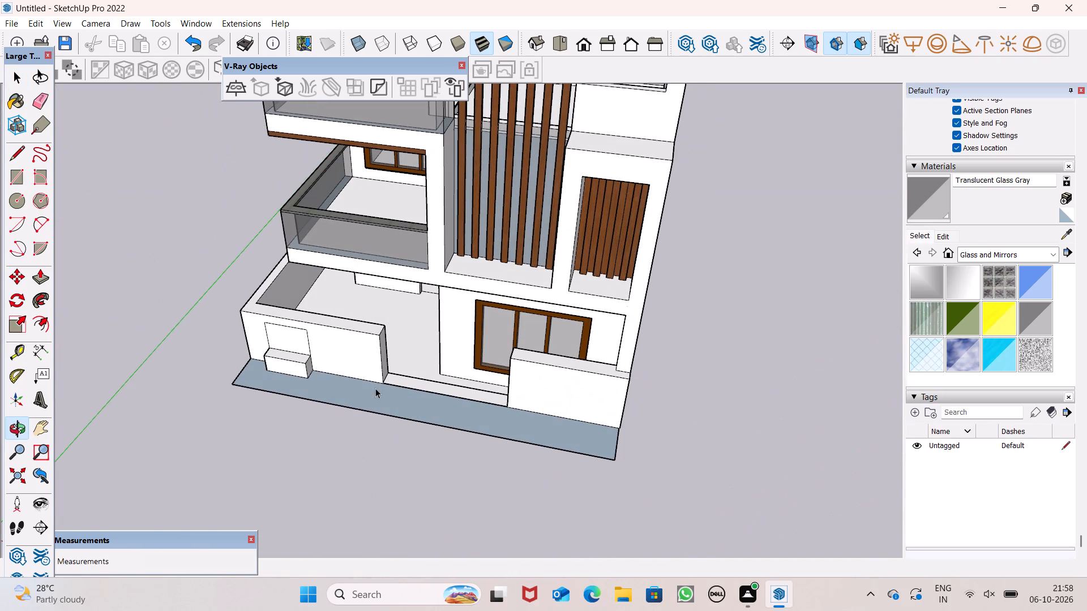
{"action": "left_click", "coordinate": [52, 280]}
{"action": "scroll", "coordinate": [178, 329], "scroll_direction": "up", "scroll_amount": 3}
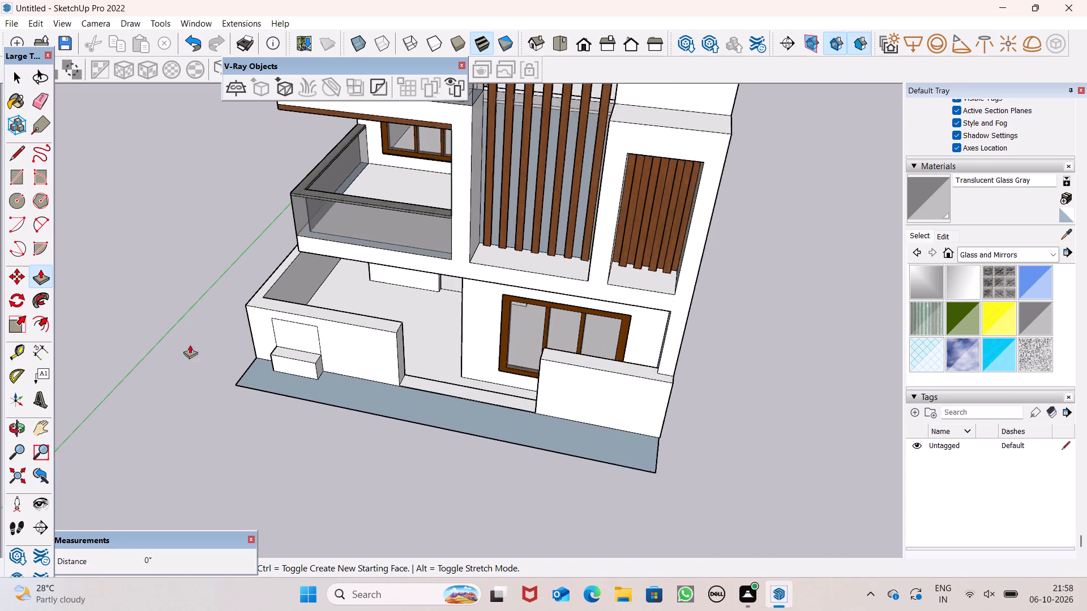
{"action": "scroll", "coordinate": [190, 345], "scroll_direction": "up", "scroll_amount": 3}
{"action": "left_click", "coordinate": [279, 384]}
{"action": "key", "text": "1"}
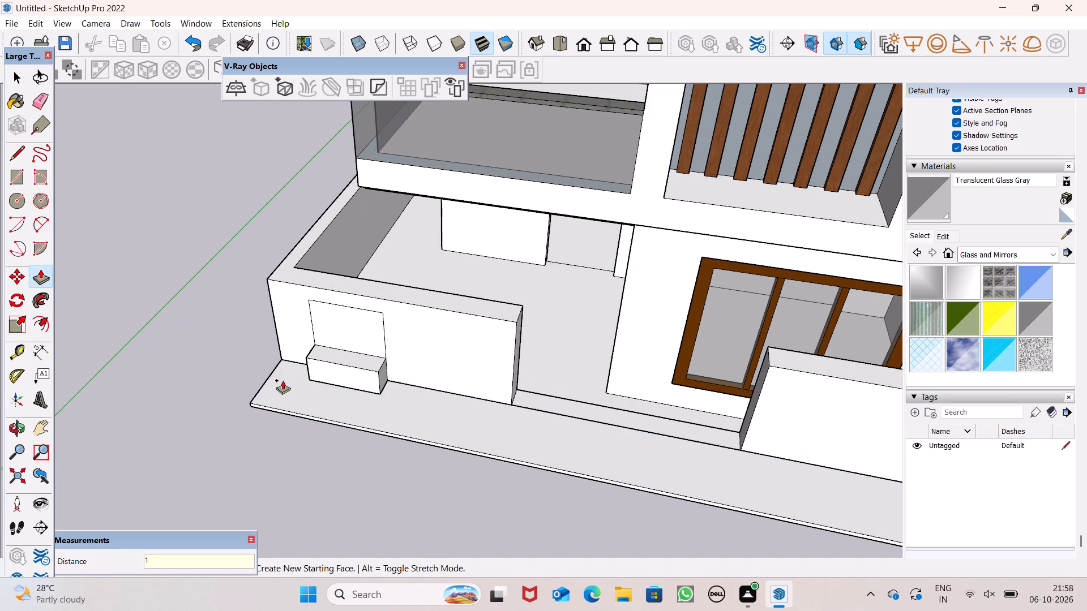
{"action": "key", "text": "shift+quotedbl"}
{"action": "key", "text": "Return"}
{"action": "key", "text": "space"}
Search the 3D Warehouse components for "door".
{"action": "scroll", "coordinate": [310, 382], "scroll_direction": "down", "scroll_amount": 2}
{"action": "scroll", "coordinate": [392, 389], "scroll_direction": "down", "scroll_amount": 7}
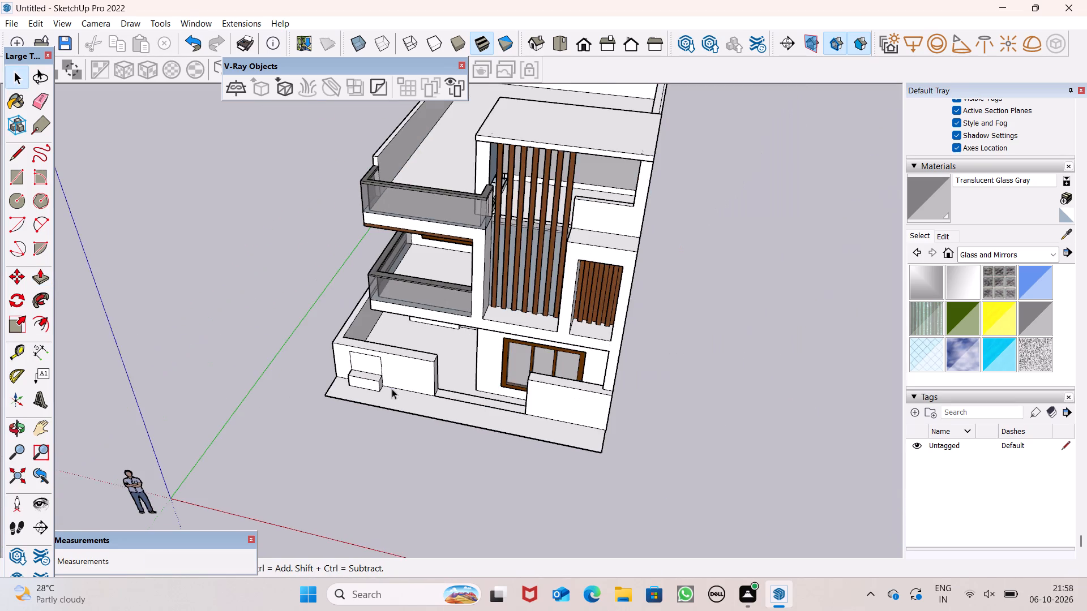
{"action": "middle_click_drag", "start_coordinate": [441, 379], "coordinate": [480, 329]}
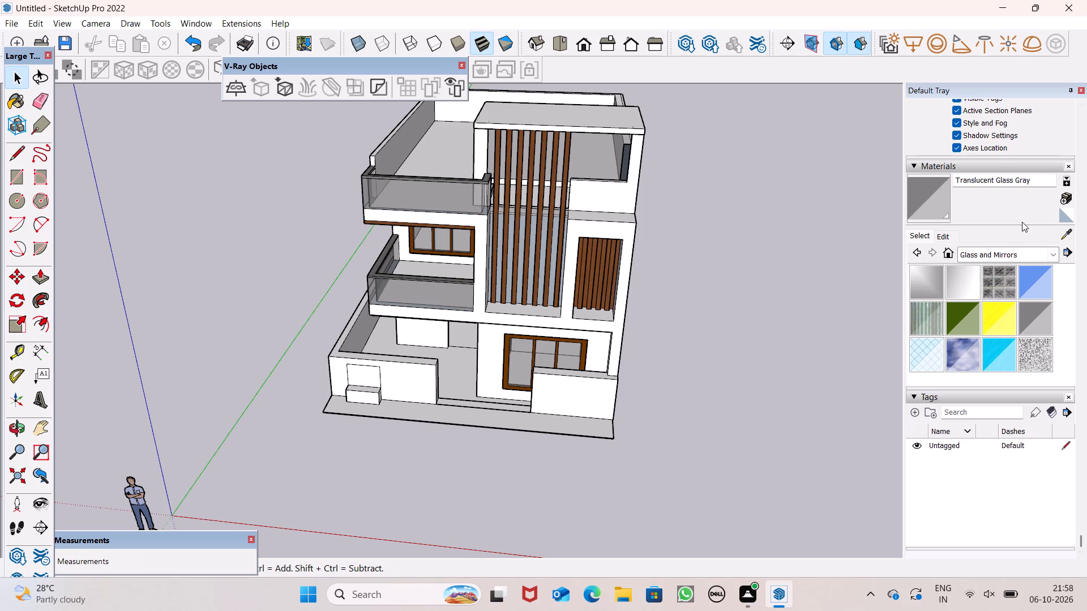
{"action": "scroll", "coordinate": [972, 122], "scroll_direction": "up", "scroll_amount": 7}
{"action": "scroll", "coordinate": [979, 177], "scroll_direction": "up", "scroll_amount": 8}
{"action": "scroll", "coordinate": [985, 200], "scroll_direction": "down", "scroll_amount": 1}
{"action": "scroll", "coordinate": [985, 200], "scroll_direction": "up", "scroll_amount": 8}
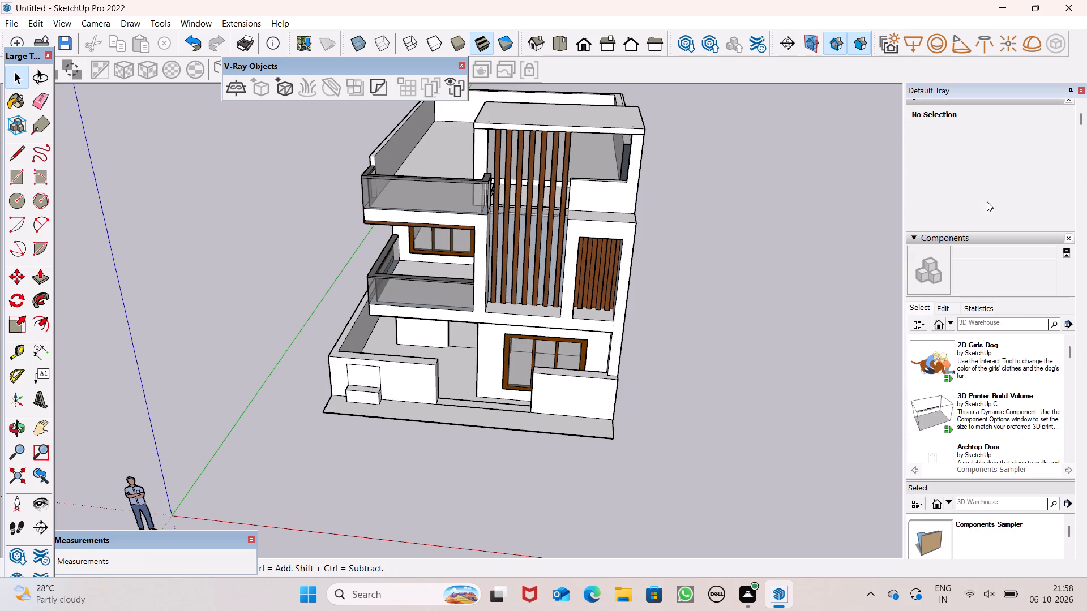
{"action": "left_click", "coordinate": [1010, 332]}
{"action": "type", "text": "door"}
{"action": "key", "text": "Return"}
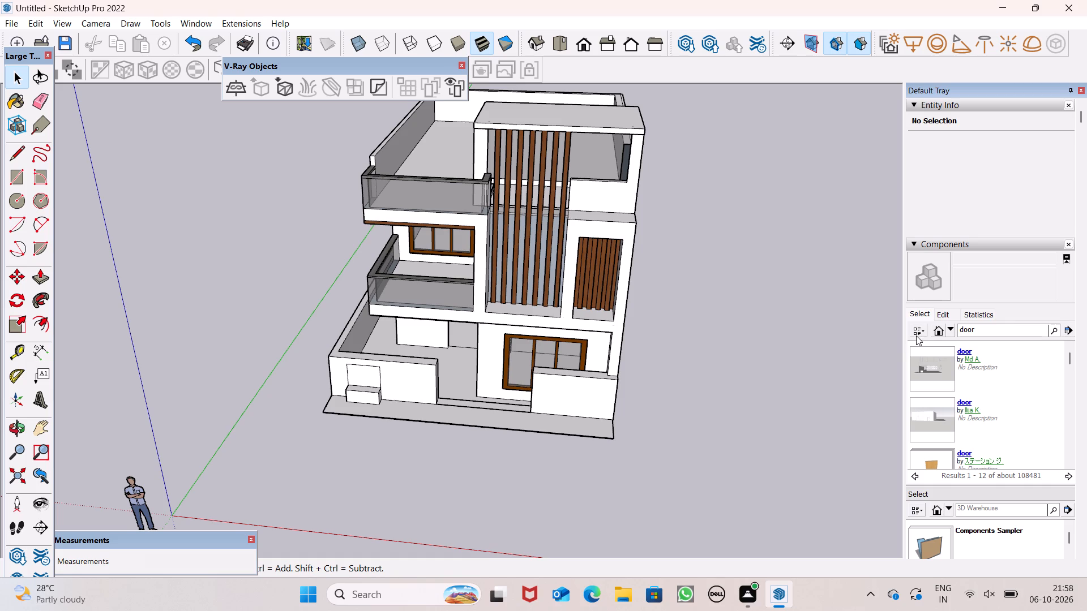
Browse the door search results and open the "Doors" collection whose thumbnail shows a light-blue glazed door.
{"action": "scroll", "coordinate": [872, 340], "scroll_direction": "down", "scroll_amount": 1}
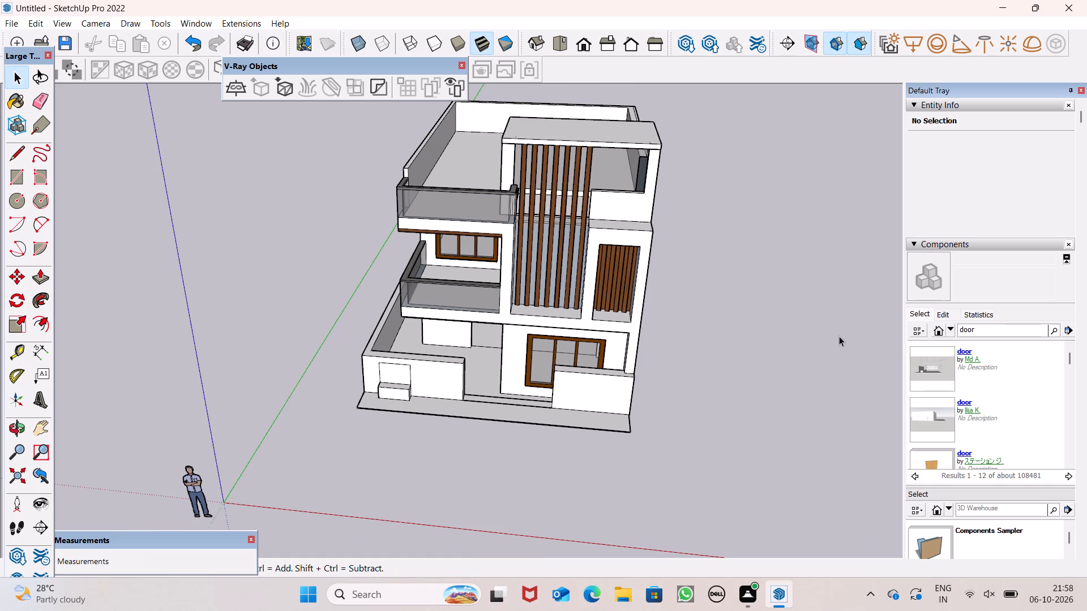
{"action": "scroll", "coordinate": [839, 336], "scroll_direction": "down", "scroll_amount": 3}
{"action": "middle_click_drag", "start_coordinate": [829, 335], "coordinate": [811, 130]}
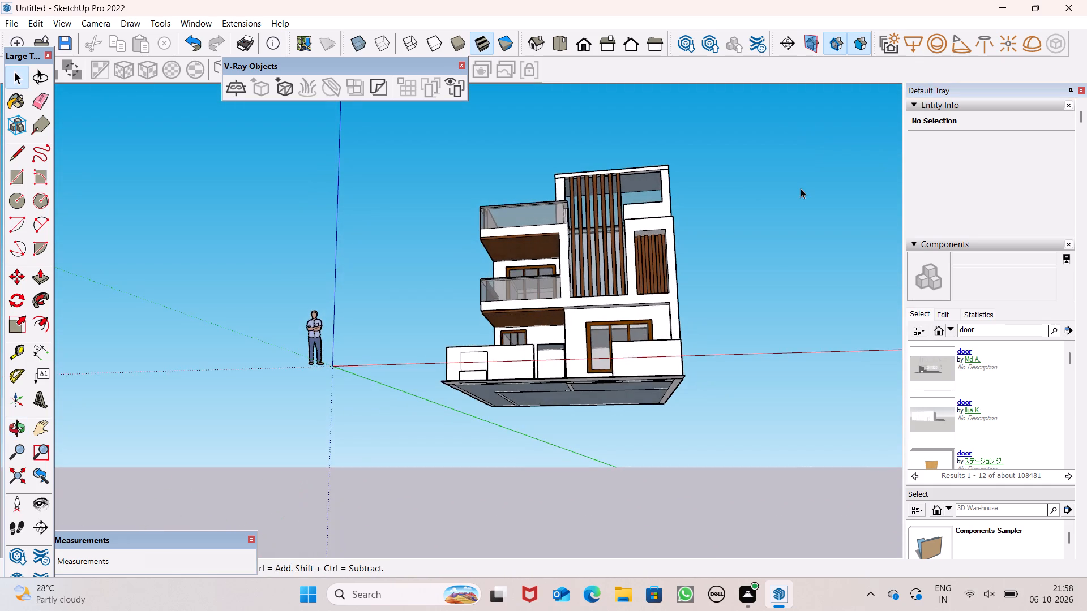
{"action": "scroll", "coordinate": [801, 190], "scroll_direction": "down", "scroll_amount": 2}
{"action": "middle_click_drag", "start_coordinate": [821, 279], "coordinate": [846, 507]}
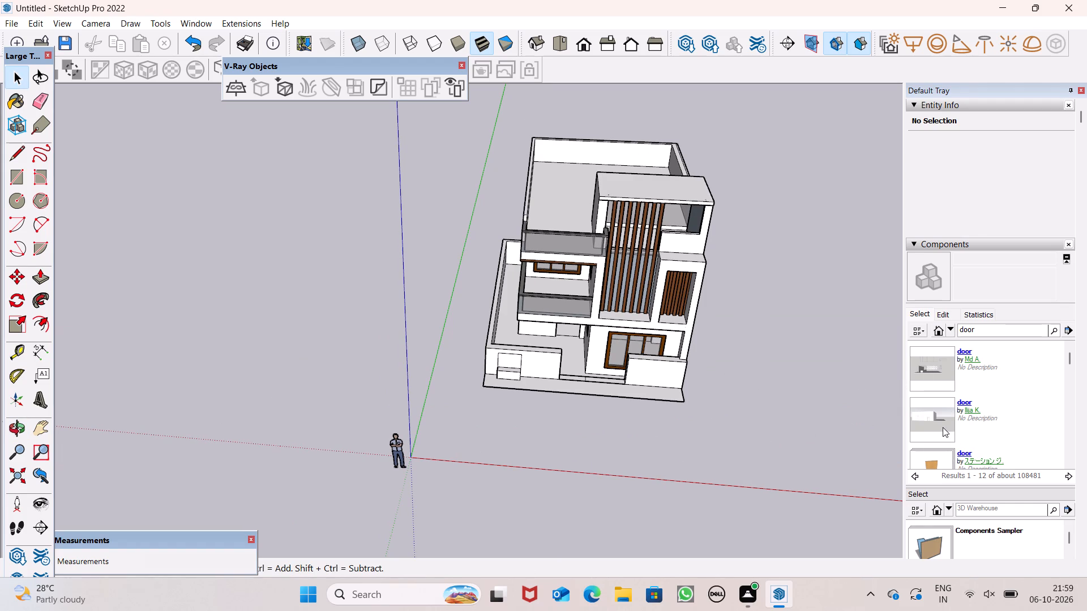
{"action": "scroll", "coordinate": [943, 427], "scroll_direction": "down", "scroll_amount": 5}
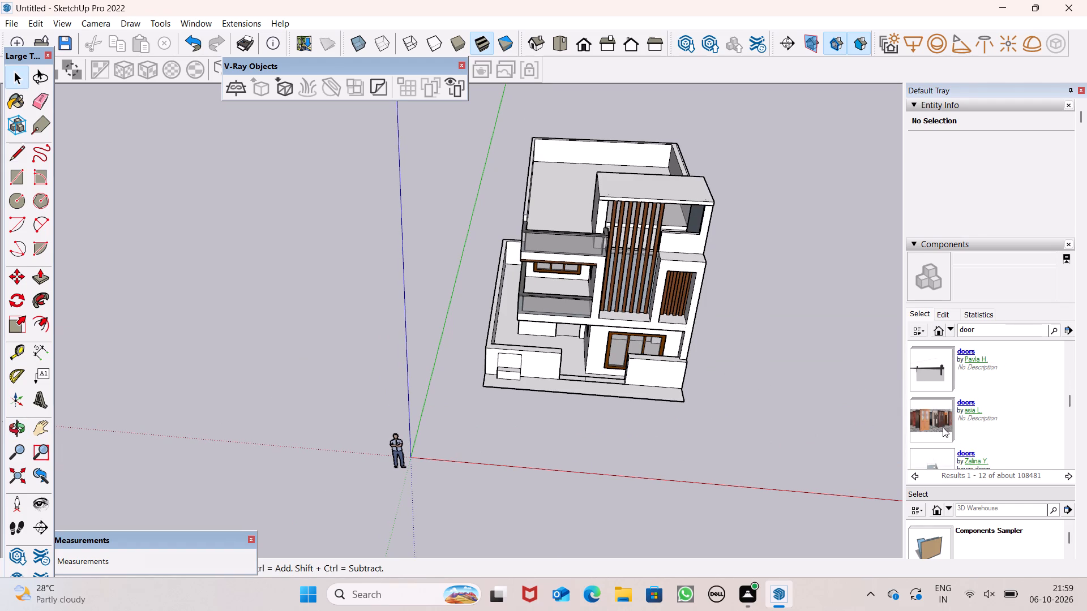
{"action": "scroll", "coordinate": [943, 427], "scroll_direction": "down", "scroll_amount": 2}
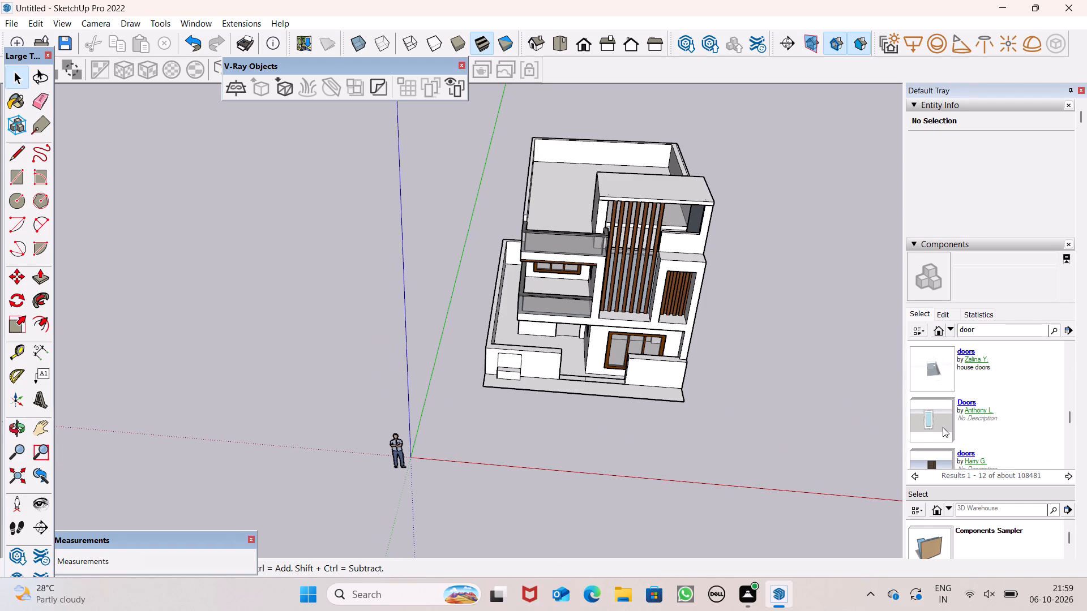
{"action": "scroll", "coordinate": [943, 427], "scroll_direction": "down", "scroll_amount": 3}
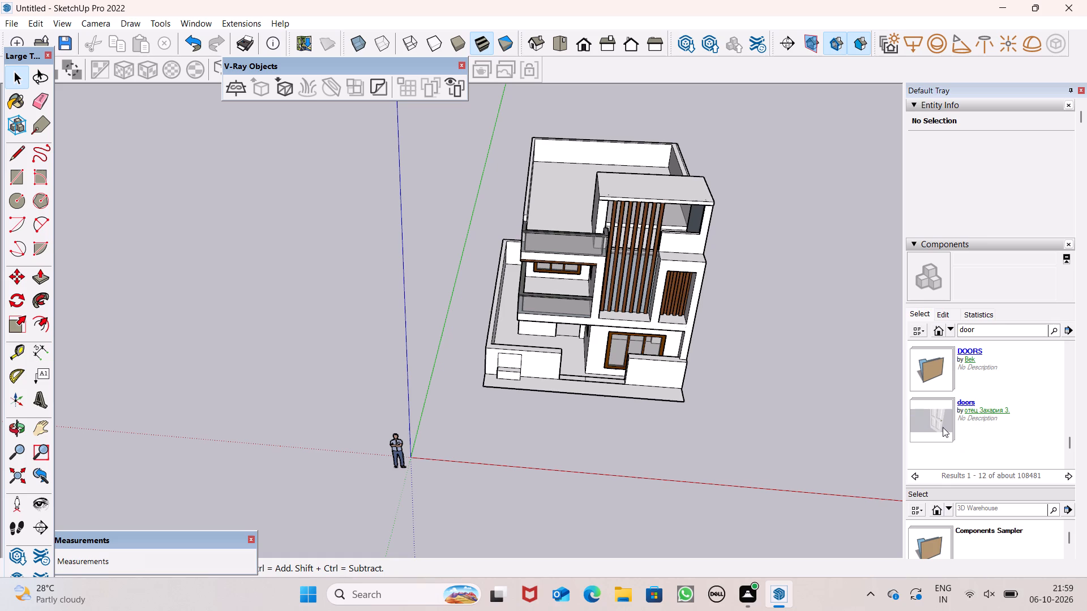
{"action": "scroll", "coordinate": [943, 427], "scroll_direction": "up", "scroll_amount": 3}
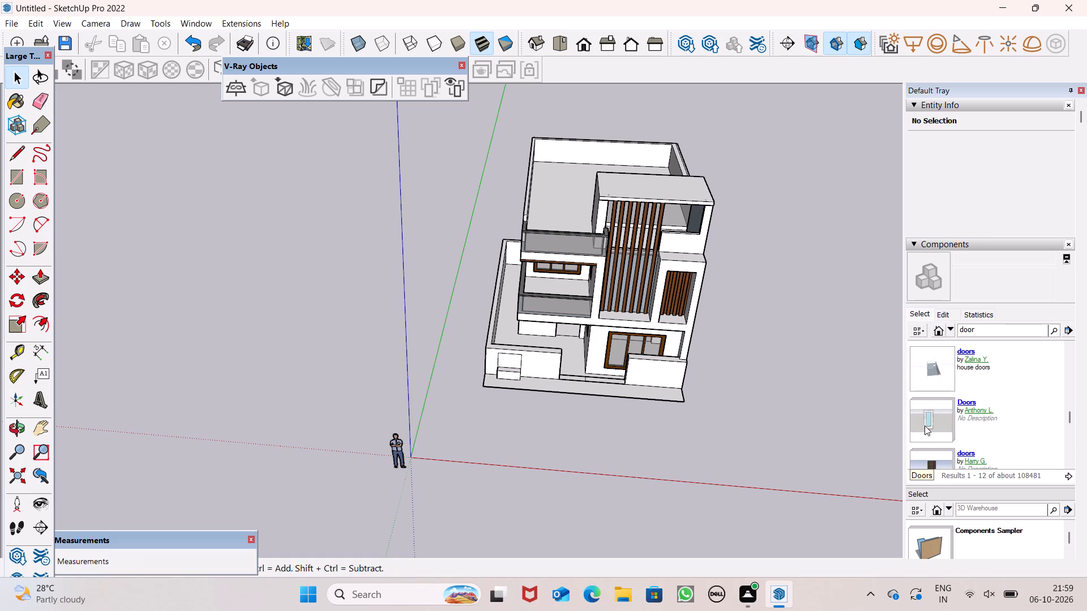
{"action": "left_click", "coordinate": [931, 412]}
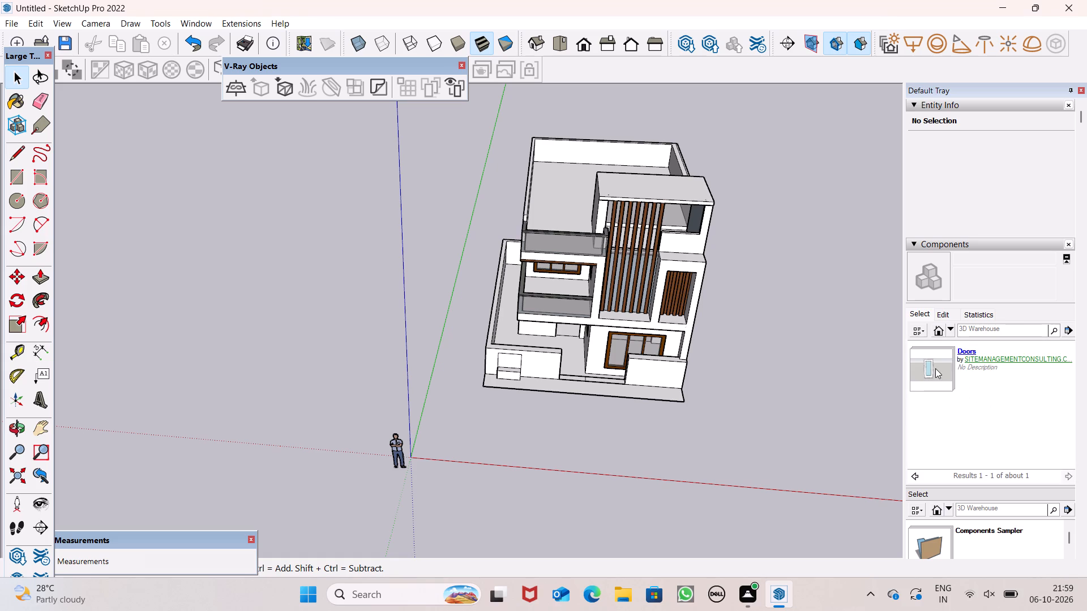
{"action": "left_click", "coordinate": [935, 368]}
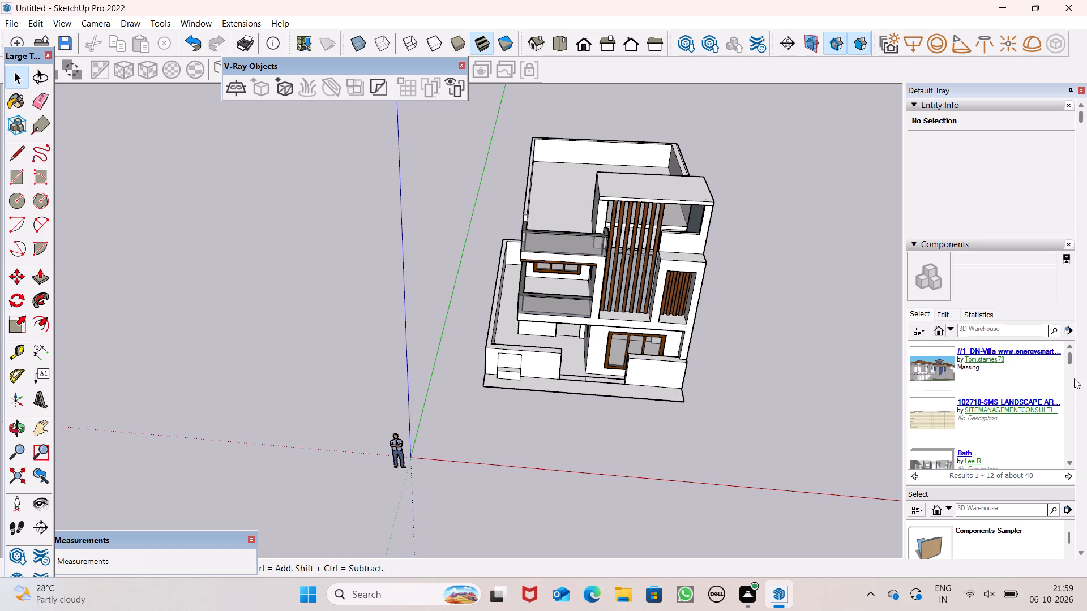
Look through the models in the opened collection for a suitable door.
{"action": "scroll", "coordinate": [964, 408], "scroll_direction": "down", "scroll_amount": 3}
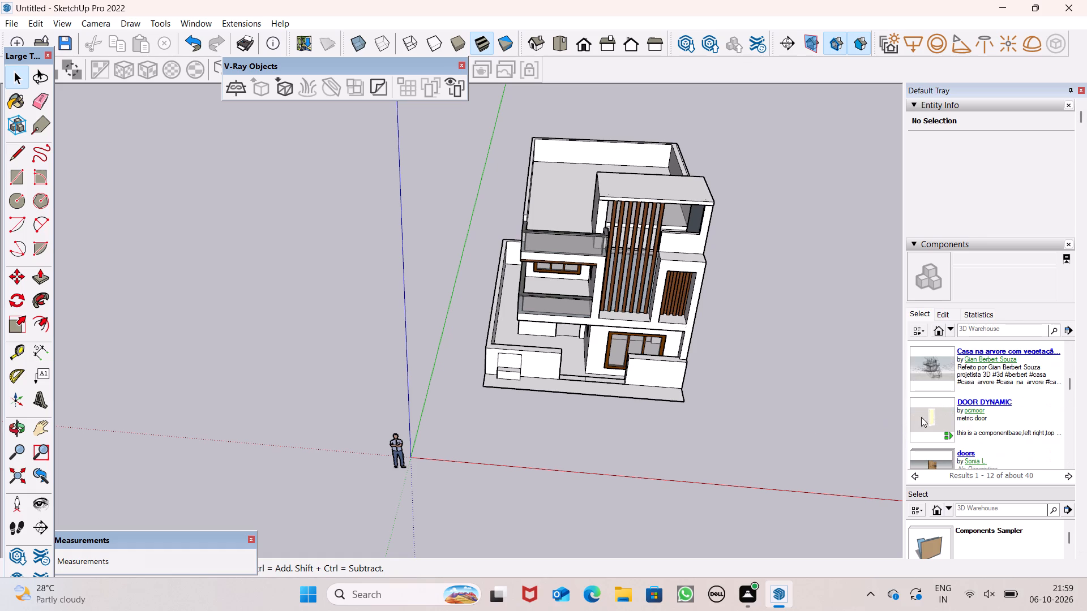
{"action": "scroll", "coordinate": [921, 417], "scroll_direction": "down", "scroll_amount": 5}
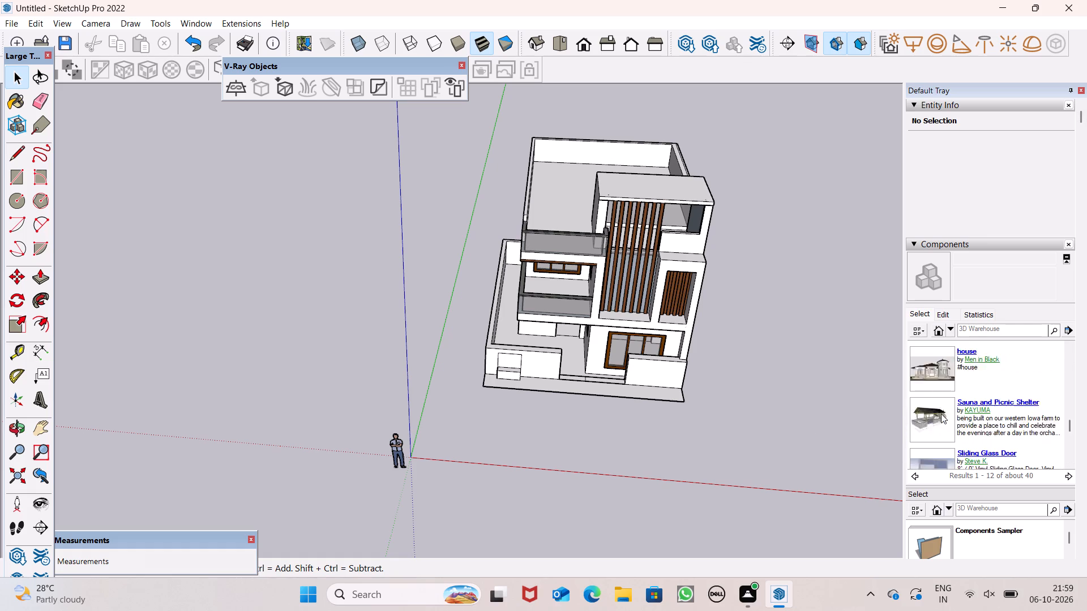
{"action": "scroll", "coordinate": [941, 414], "scroll_direction": "down", "scroll_amount": 4}
{"action": "scroll", "coordinate": [998, 392], "scroll_direction": "up", "scroll_amount": 9}
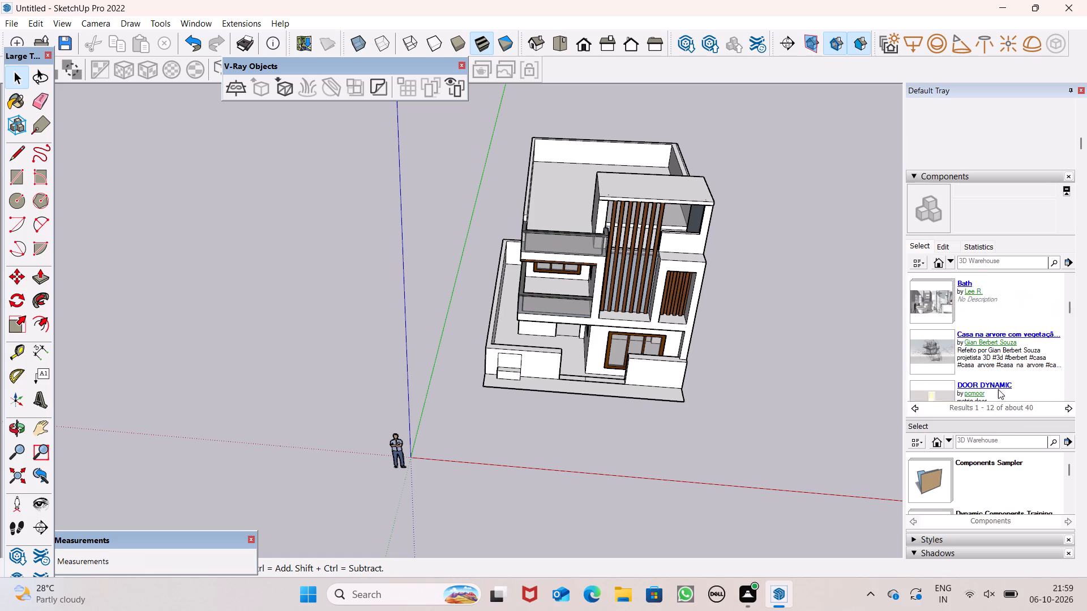
{"action": "scroll", "coordinate": [996, 382], "scroll_direction": "up", "scroll_amount": 4}
Search the 3D Warehouse components for "glass door".
{"action": "left_click", "coordinate": [990, 334]}
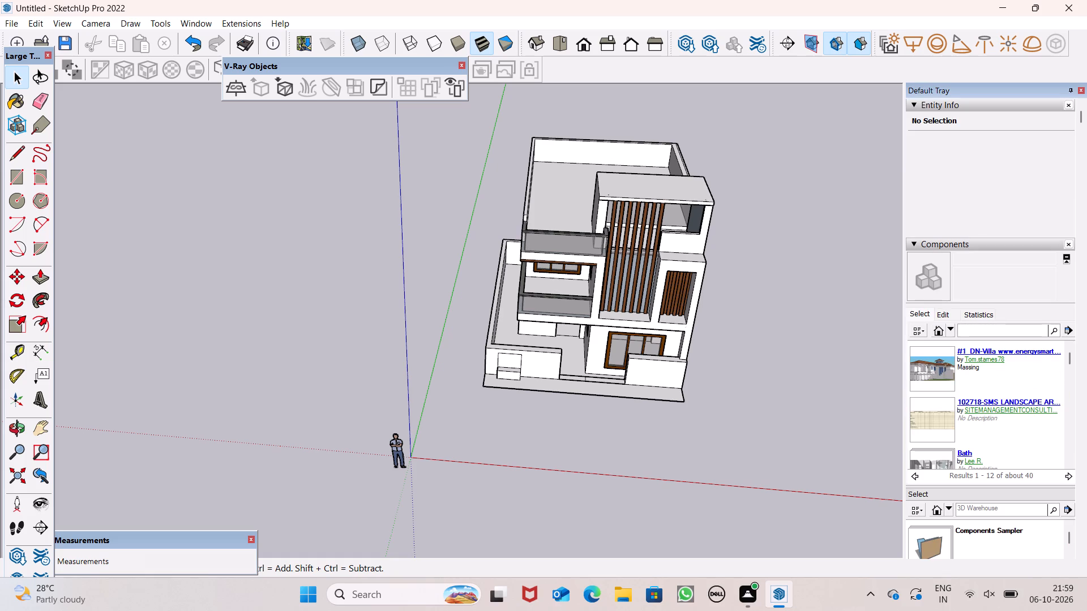
{"action": "type", "text": "g'"}
{"action": "key", "text": "BackSpace"}
{"action": "type", "text": "lass door"}
{"action": "key", "text": "Return"}
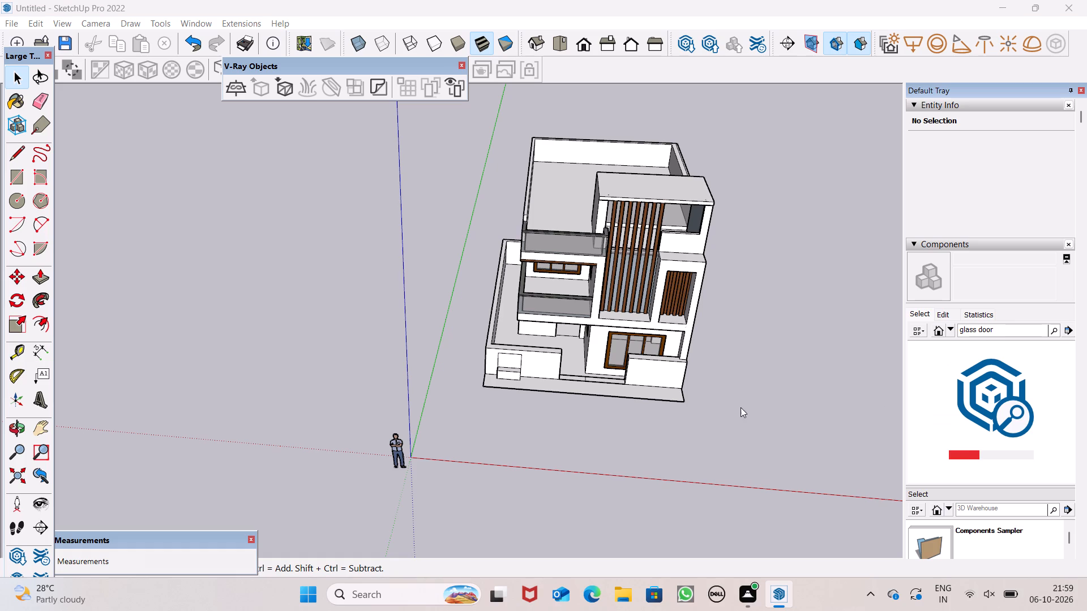
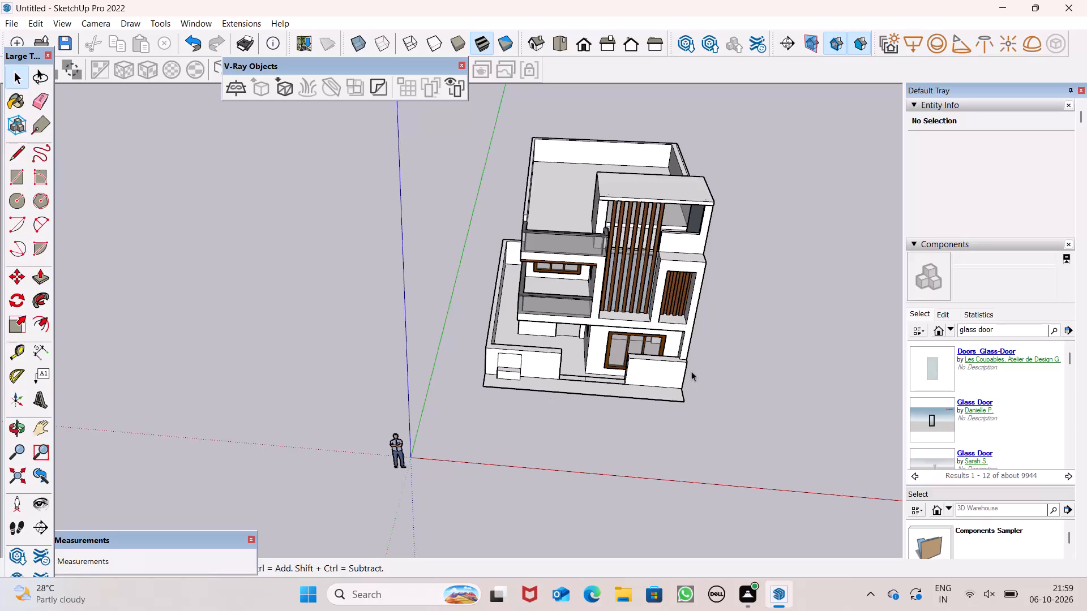
Insert the dark-framed Glass Door component from the glass door search results on the ground in front of the house.
{"action": "left_click", "coordinate": [923, 415]}
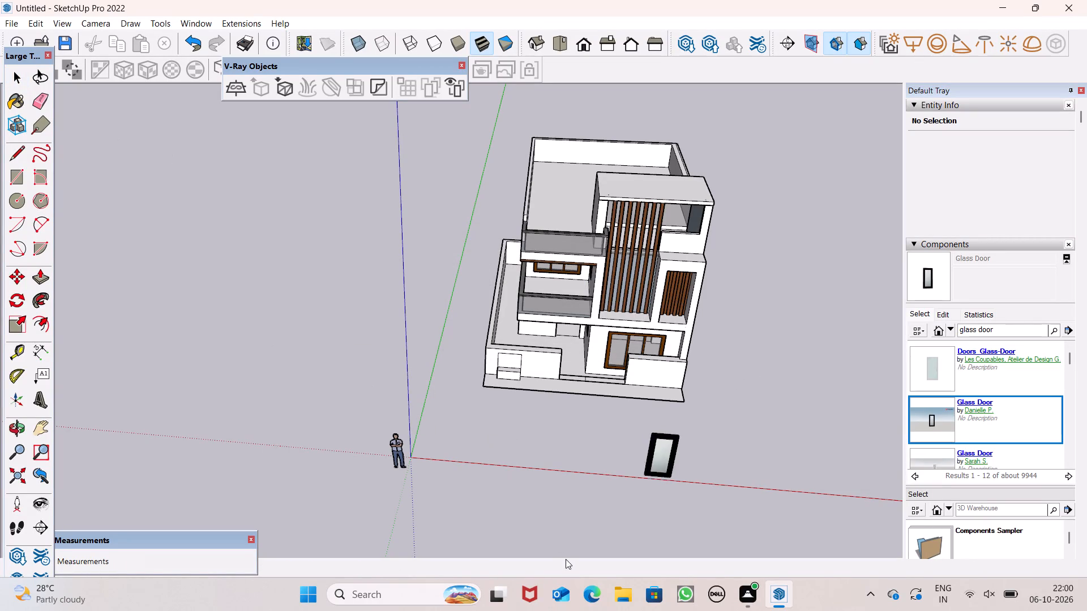
{"action": "left_click", "coordinate": [541, 488]}
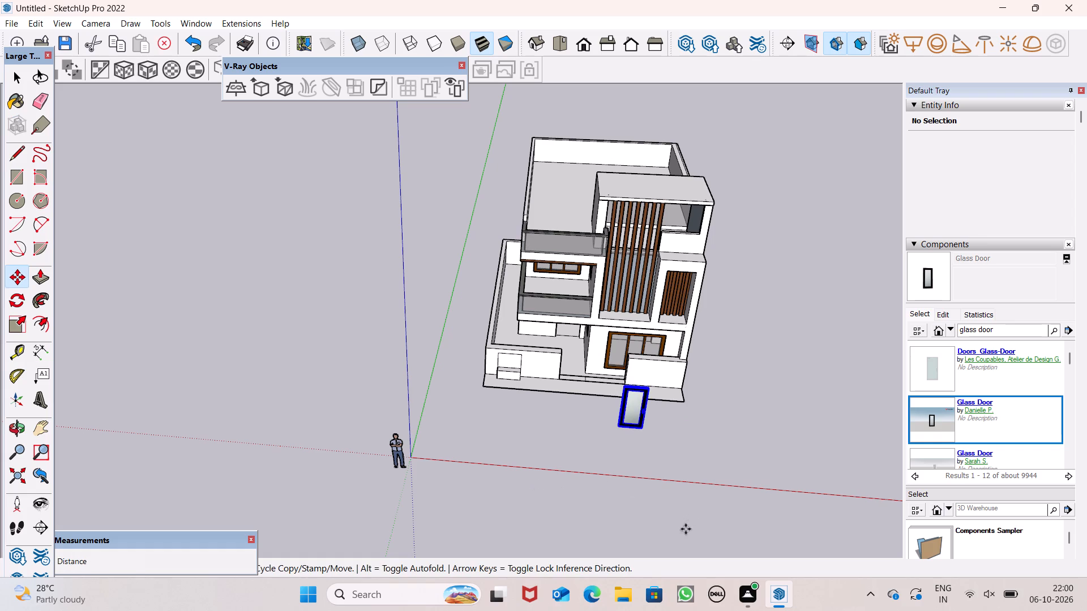
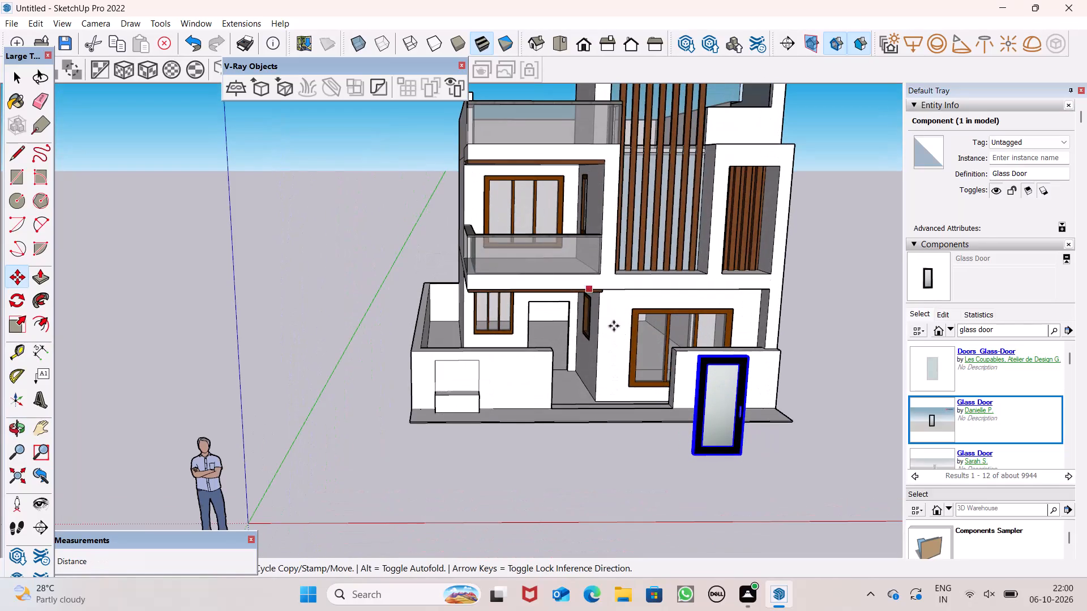
Move the glass door from the ground in front of the house into the ground-floor entrance opening by its bottom corner.
{"action": "key", "text": "m"}
{"action": "key", "text": "Return"}
{"action": "left_click_drag", "start_coordinate": [747, 459], "coordinate": [562, 364]}
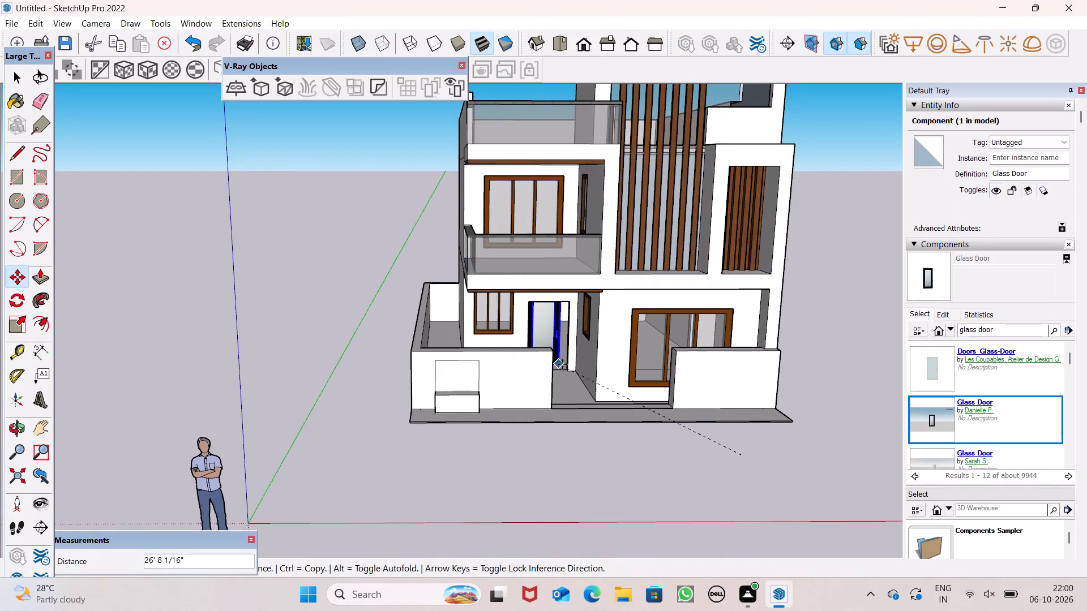
{"action": "left_click_drag", "start_coordinate": [562, 364], "coordinate": [569, 371]}
Scale the glass door's width along the red axis to fill the entrance opening.
{"action": "scroll", "coordinate": [576, 324], "scroll_direction": "up", "scroll_amount": 5}
{"action": "middle_click_drag", "start_coordinate": [576, 324], "coordinate": [624, 367]}
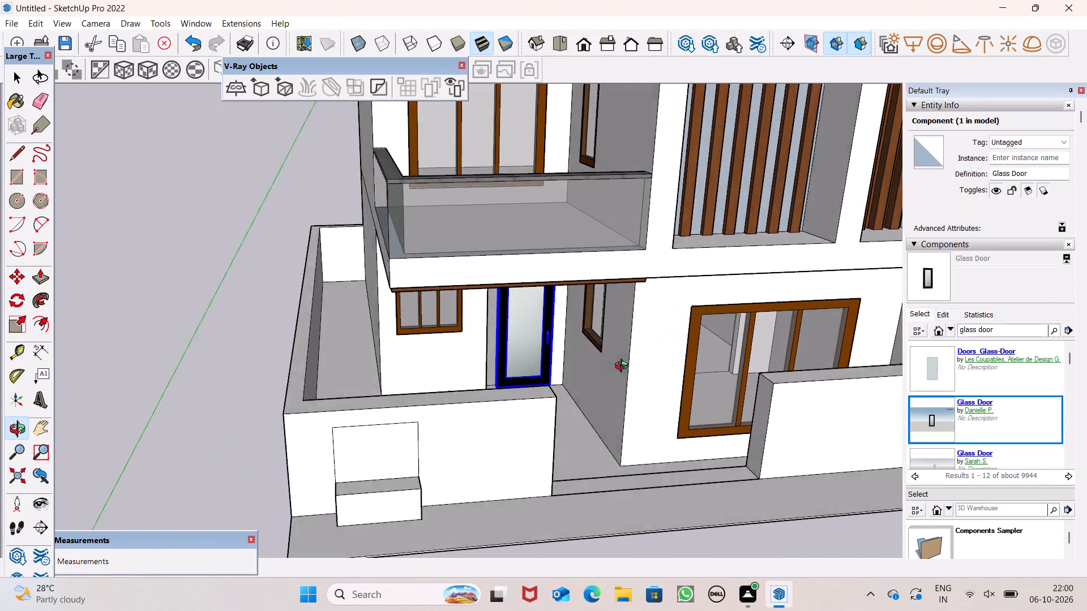
{"action": "middle_click_drag", "start_coordinate": [624, 367], "coordinate": [655, 385]}
{"action": "scroll", "coordinate": [416, 307], "scroll_direction": "up", "scroll_amount": 5}
{"action": "middle_click_drag", "start_coordinate": [533, 438], "coordinate": [653, 410]}
{"action": "scroll", "coordinate": [509, 277], "scroll_direction": "up", "scroll_amount": 4}
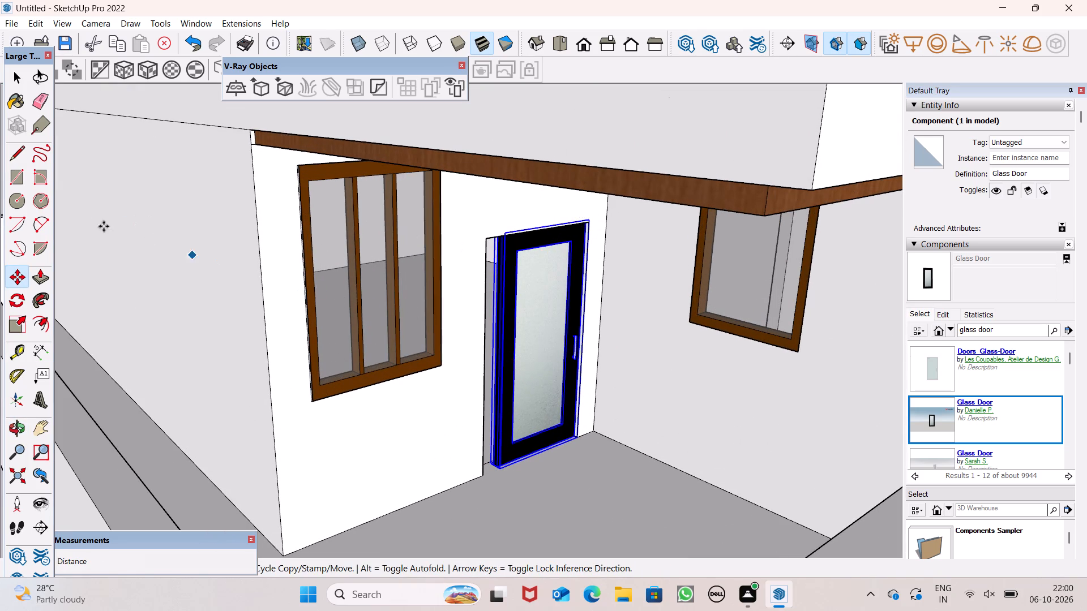
{"action": "left_click", "coordinate": [14, 326]}
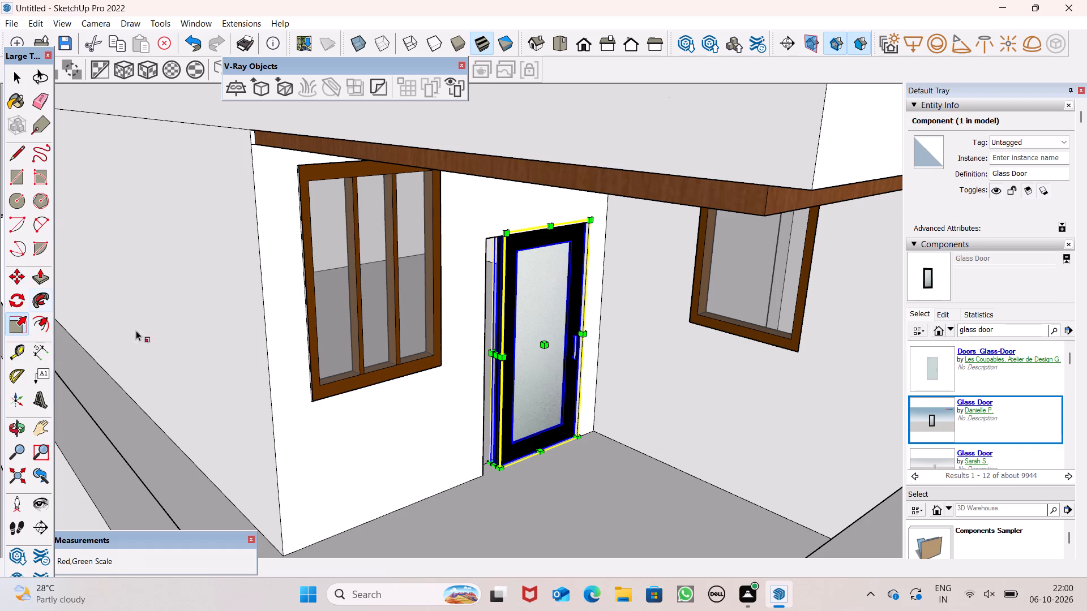
{"action": "scroll", "coordinate": [435, 366], "scroll_direction": "up", "scroll_amount": 4}
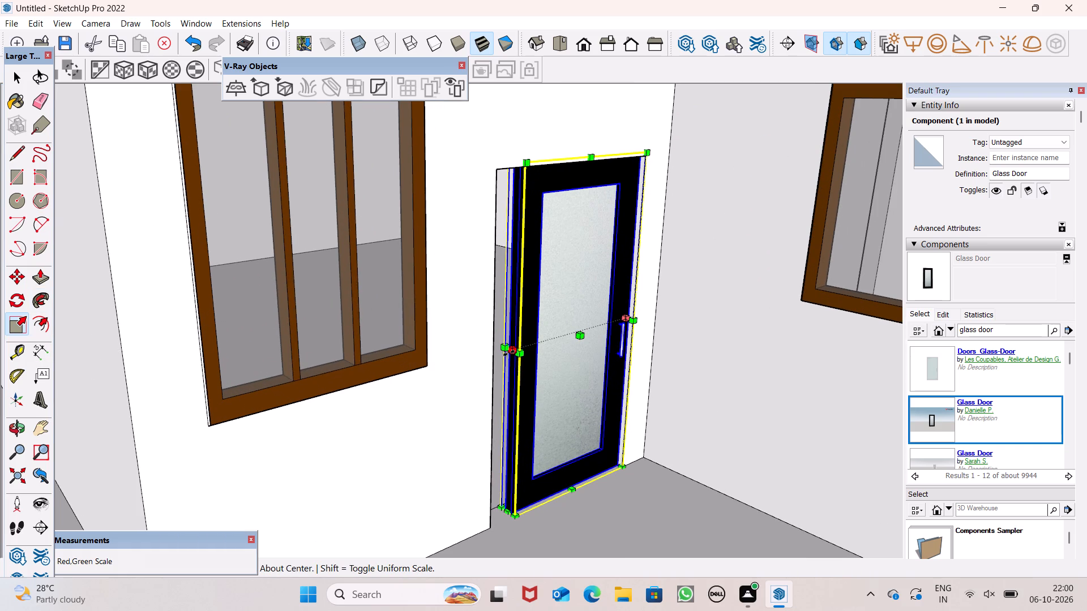
{"action": "left_click_drag", "start_coordinate": [512, 352], "coordinate": [494, 368]}
{"action": "scroll", "coordinate": [519, 357], "scroll_direction": "down", "scroll_amount": 4}
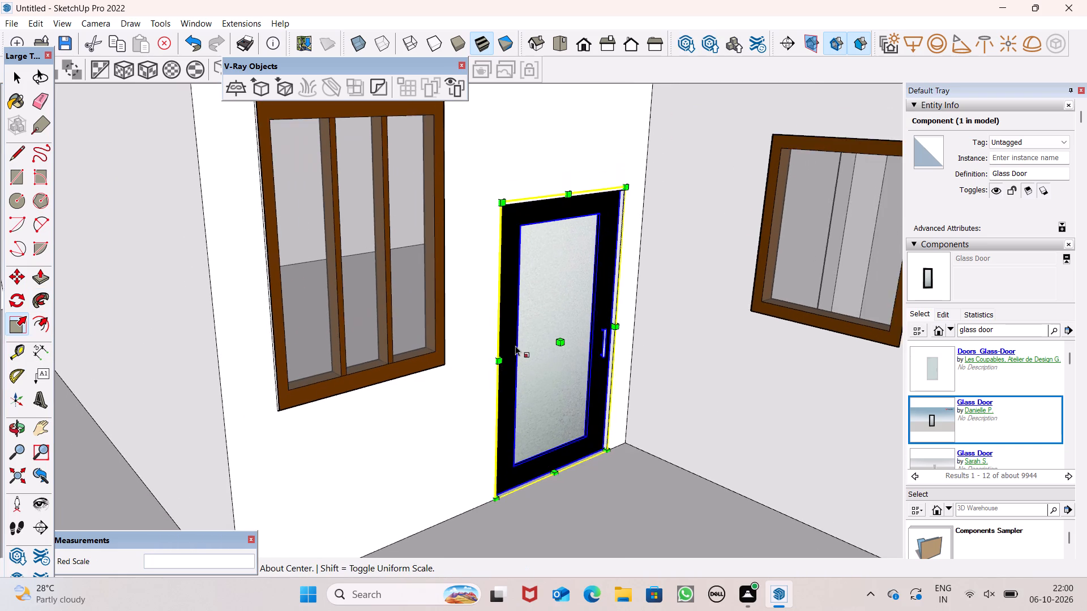
{"action": "scroll", "coordinate": [515, 346], "scroll_direction": "down", "scroll_amount": 7}
{"action": "key", "text": "space"}
{"action": "left_click", "coordinate": [194, 413]}
Draw a rectangle about 3' 9" by 2' 4" at the base of the front boundary wall before the large window.
{"action": "scroll", "coordinate": [203, 398], "scroll_direction": "down", "scroll_amount": 4}
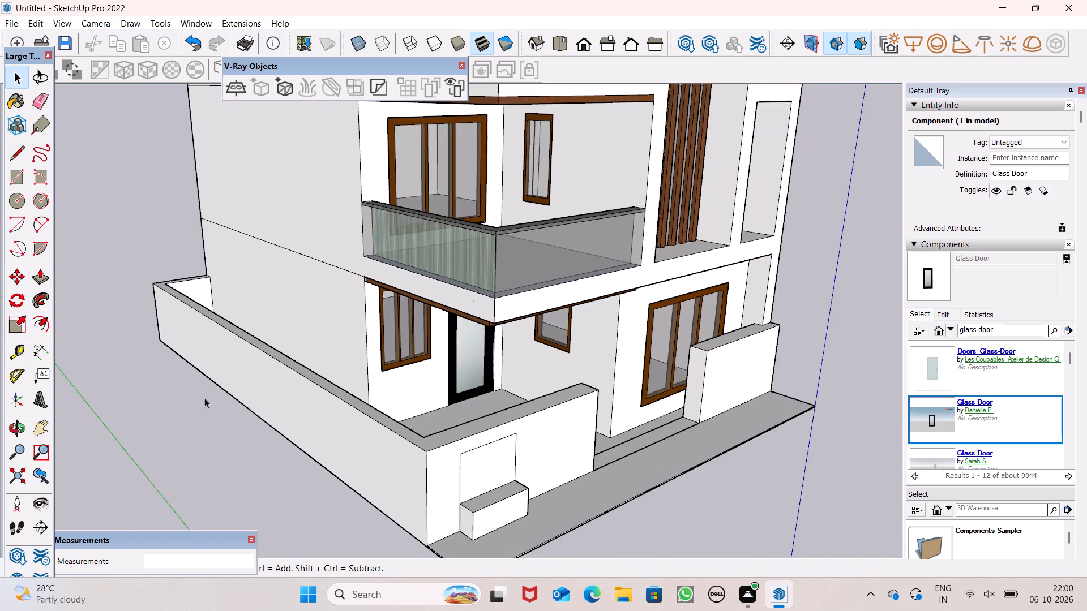
{"action": "scroll", "coordinate": [441, 351], "scroll_direction": "down", "scroll_amount": 7}
{"action": "scroll", "coordinate": [467, 337], "scroll_direction": "up", "scroll_amount": 1}
{"action": "scroll", "coordinate": [498, 326], "scroll_direction": "down", "scroll_amount": 4}
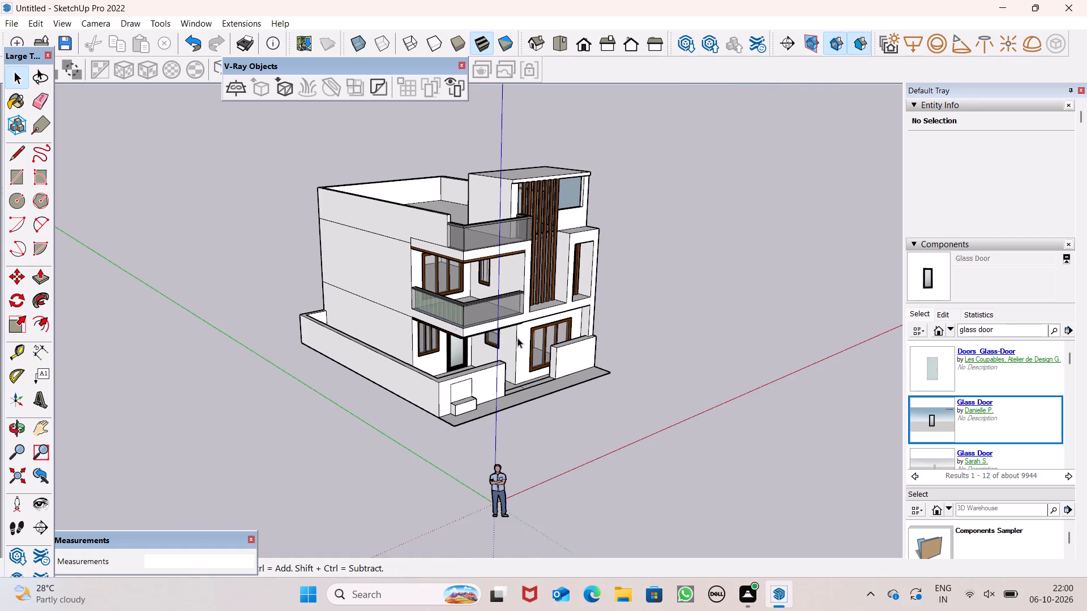
{"action": "middle_click_drag", "start_coordinate": [515, 342], "coordinate": [325, 346]}
{"action": "scroll", "coordinate": [542, 410], "scroll_direction": "up", "scroll_amount": 1}
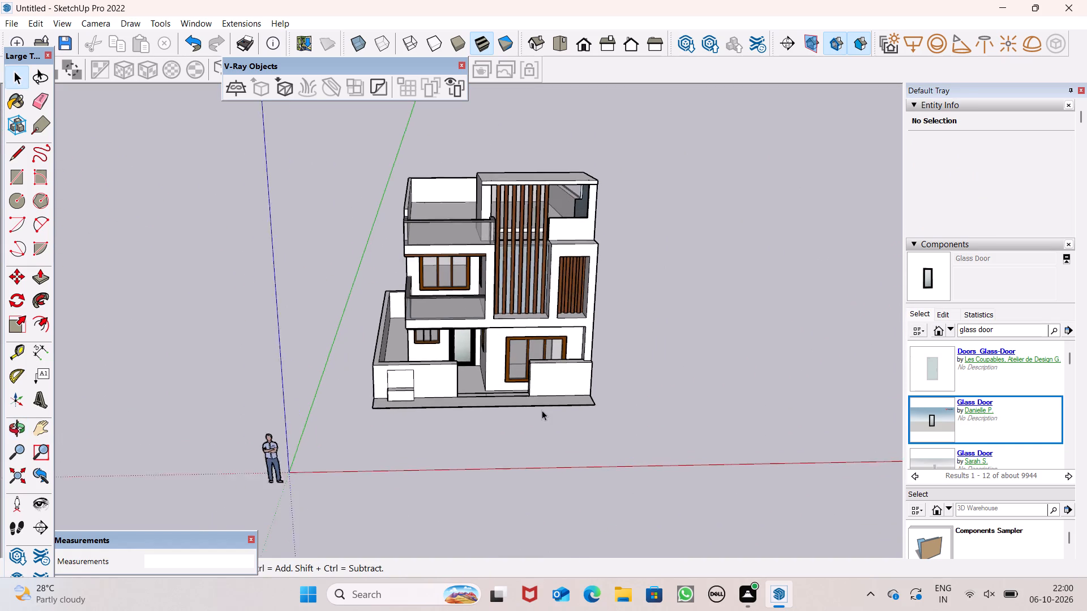
{"action": "scroll", "coordinate": [542, 410], "scroll_direction": "up", "scroll_amount": 1}
{"action": "scroll", "coordinate": [684, 428], "scroll_direction": "up", "scroll_amount": 1}
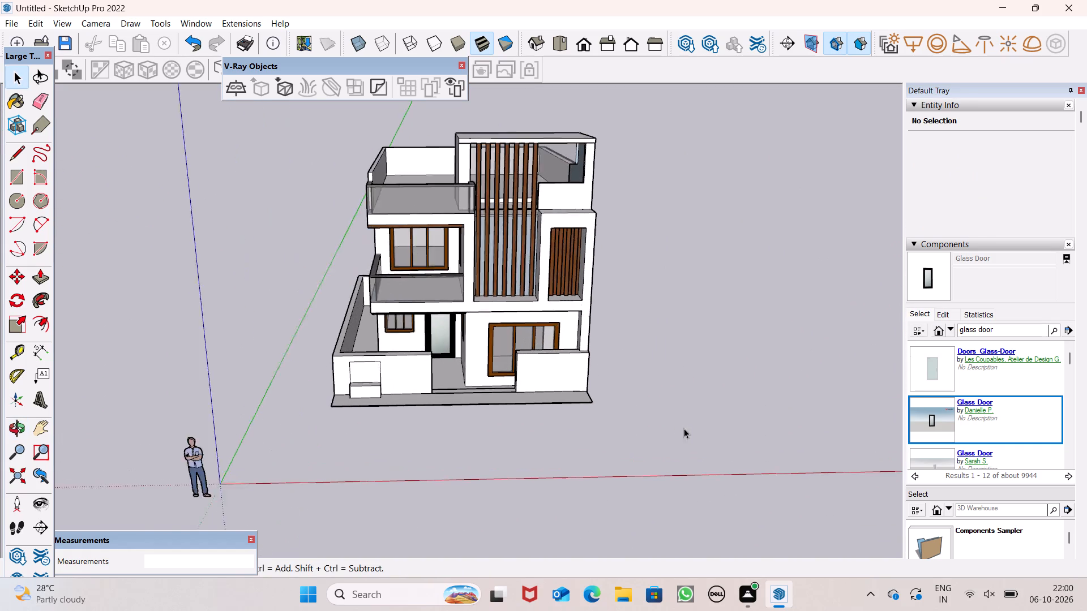
{"action": "scroll", "coordinate": [684, 428], "scroll_direction": "up", "scroll_amount": 1}
{"action": "middle_click_drag", "start_coordinate": [615, 410], "coordinate": [591, 462]}
{"action": "scroll", "coordinate": [574, 391], "scroll_direction": "up", "scroll_amount": 4}
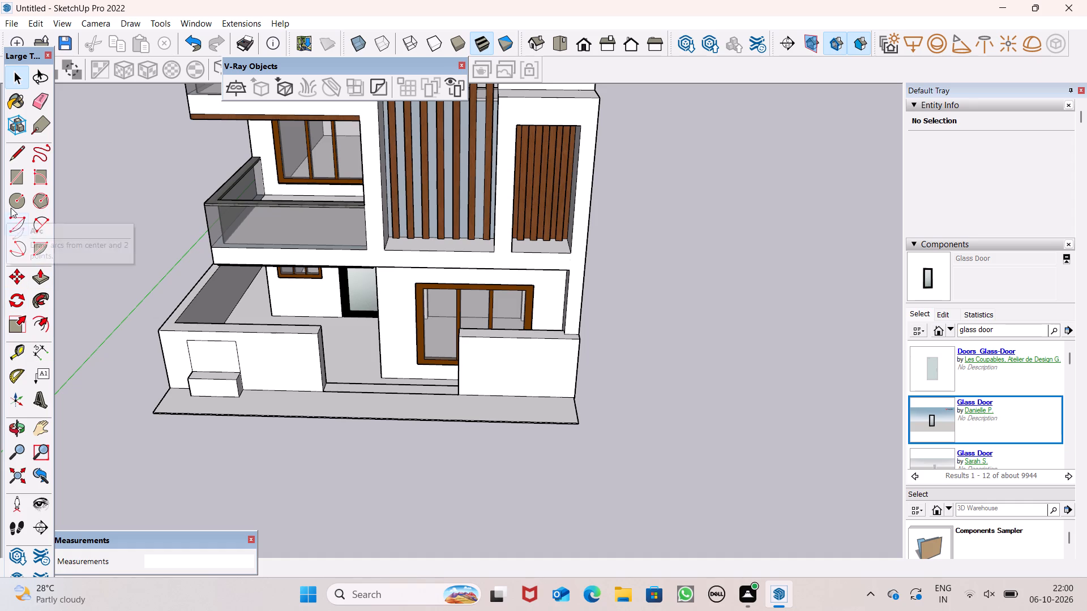
{"action": "left_click", "coordinate": [12, 180]}
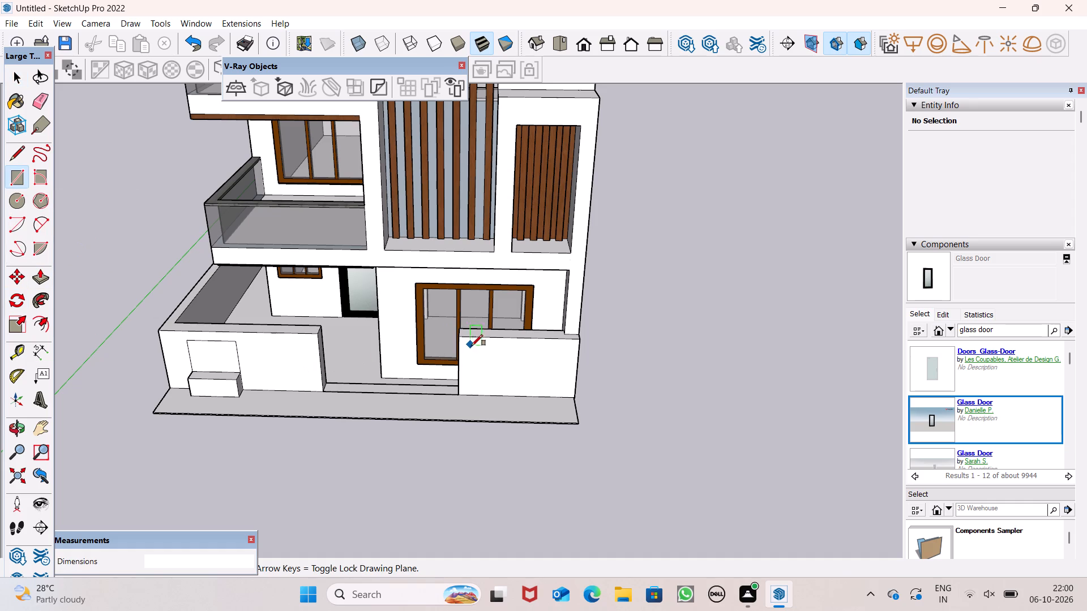
{"action": "scroll", "coordinate": [477, 347], "scroll_direction": "up", "scroll_amount": 4}
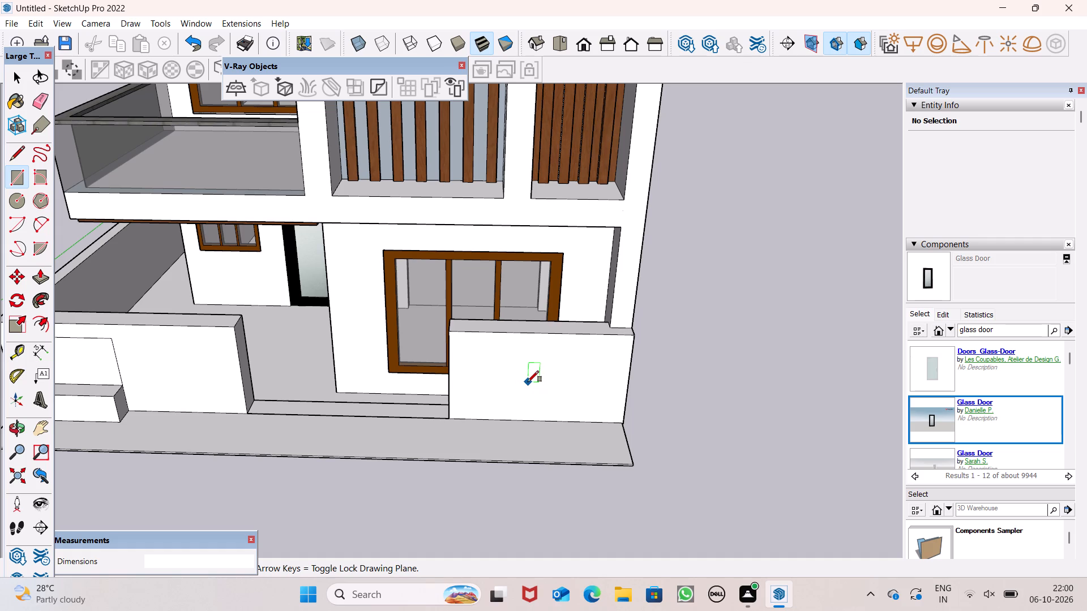
{"action": "left_click", "coordinate": [519, 381]}
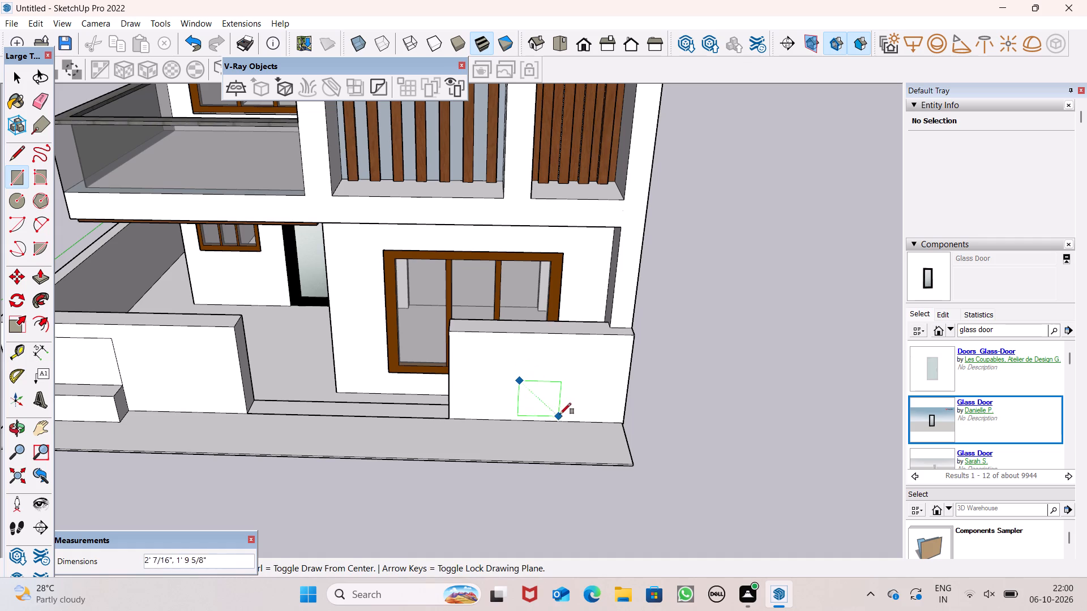
{"action": "left_click", "coordinate": [591, 419]}
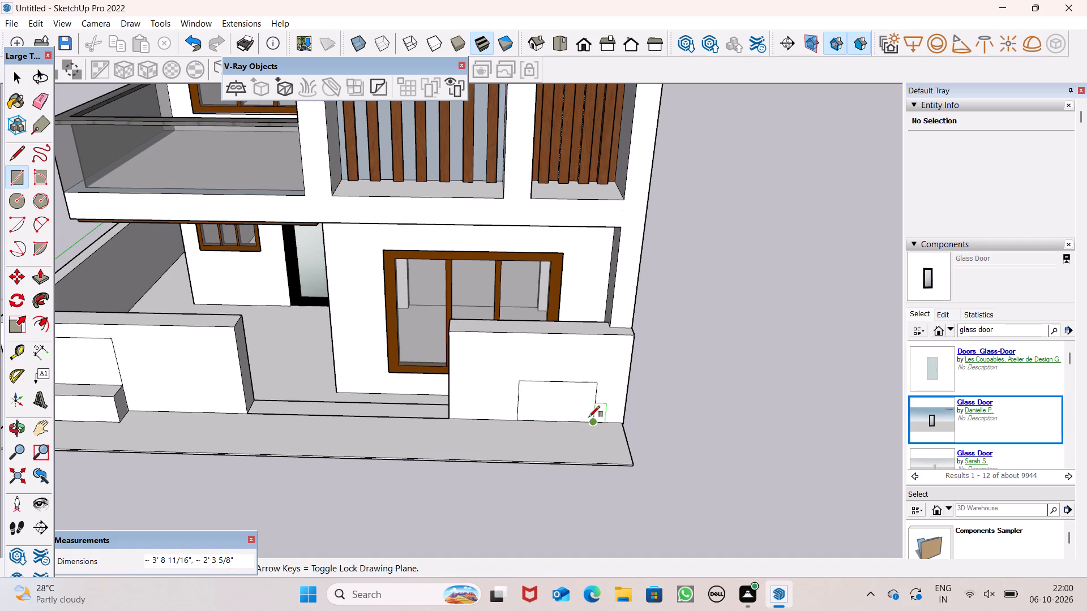
{"action": "key", "text": "space"}
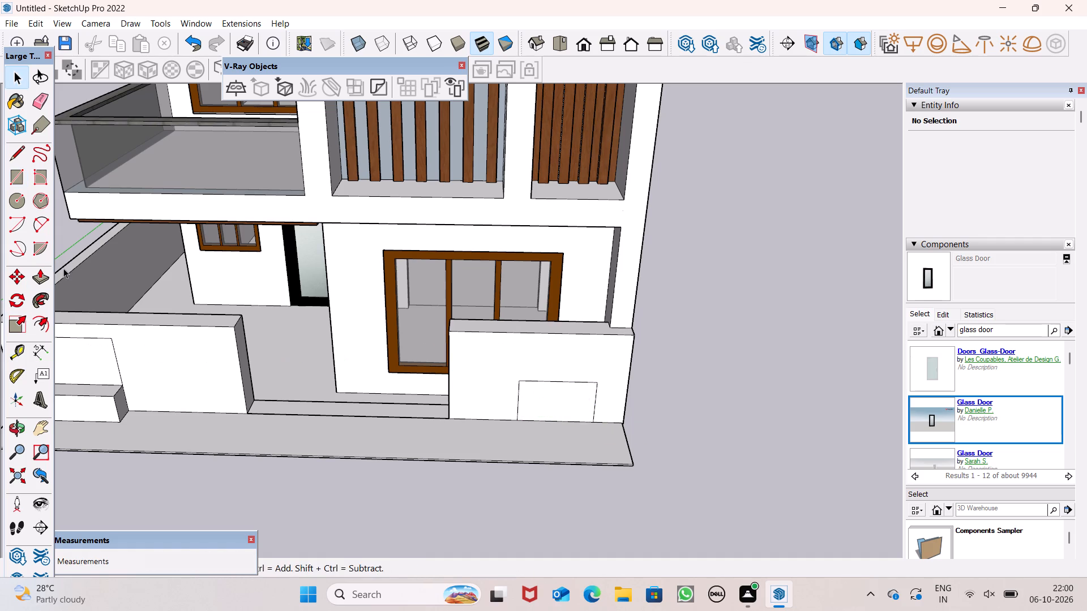
Push/Pull the new rectangle outward from the boundary wall to form a projecting block like the one on the other wall.
{"action": "left_click", "coordinate": [49, 281]}
{"action": "left_click_drag", "start_coordinate": [559, 407], "coordinate": [480, 423]}
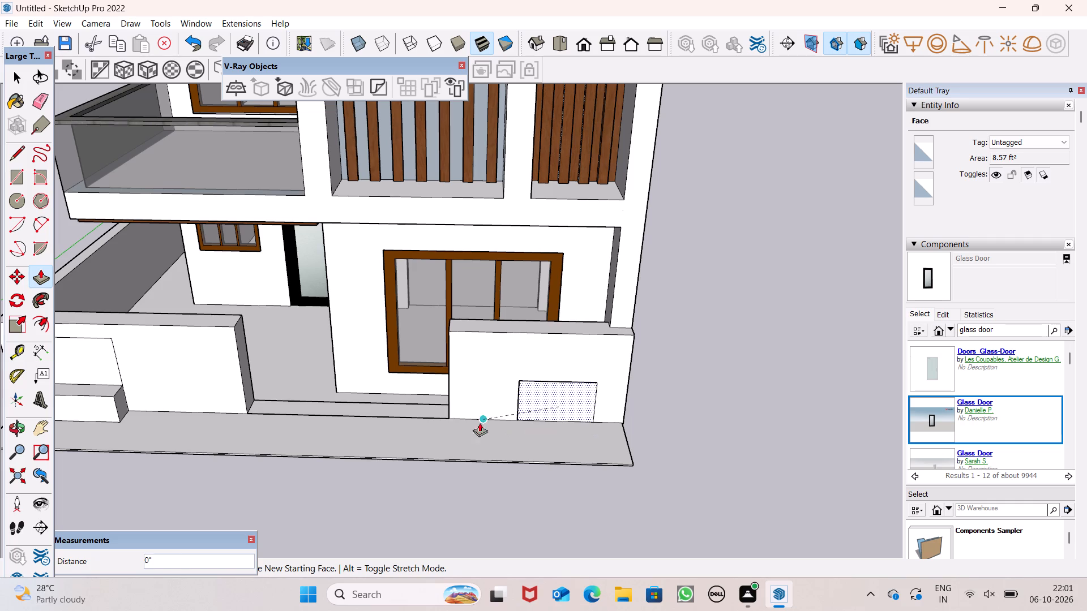
{"action": "left_click_drag", "start_coordinate": [480, 423], "coordinate": [102, 397]}
{"action": "key", "text": "space"}
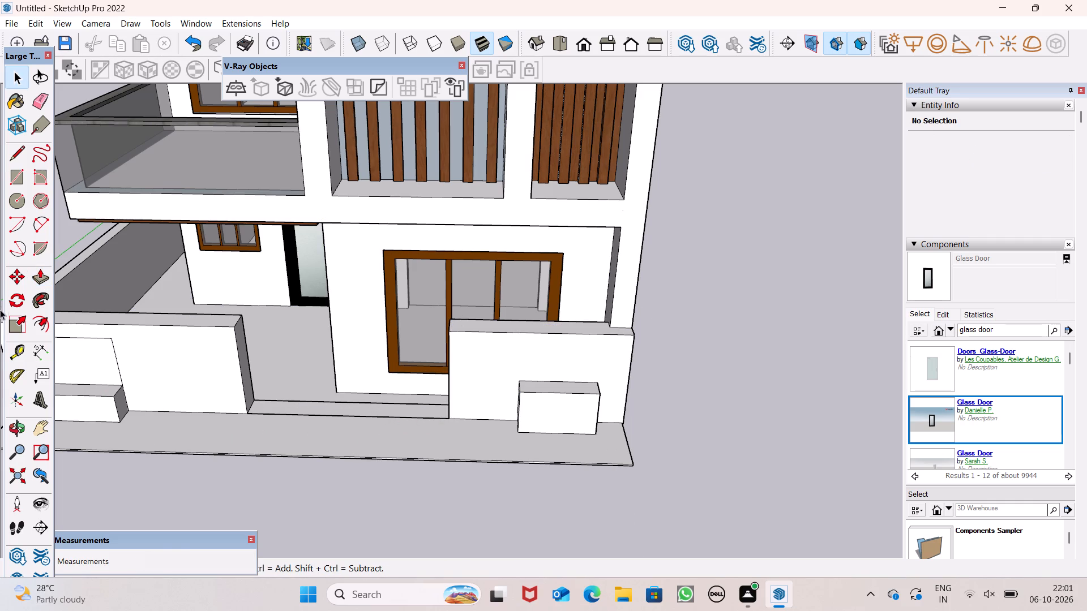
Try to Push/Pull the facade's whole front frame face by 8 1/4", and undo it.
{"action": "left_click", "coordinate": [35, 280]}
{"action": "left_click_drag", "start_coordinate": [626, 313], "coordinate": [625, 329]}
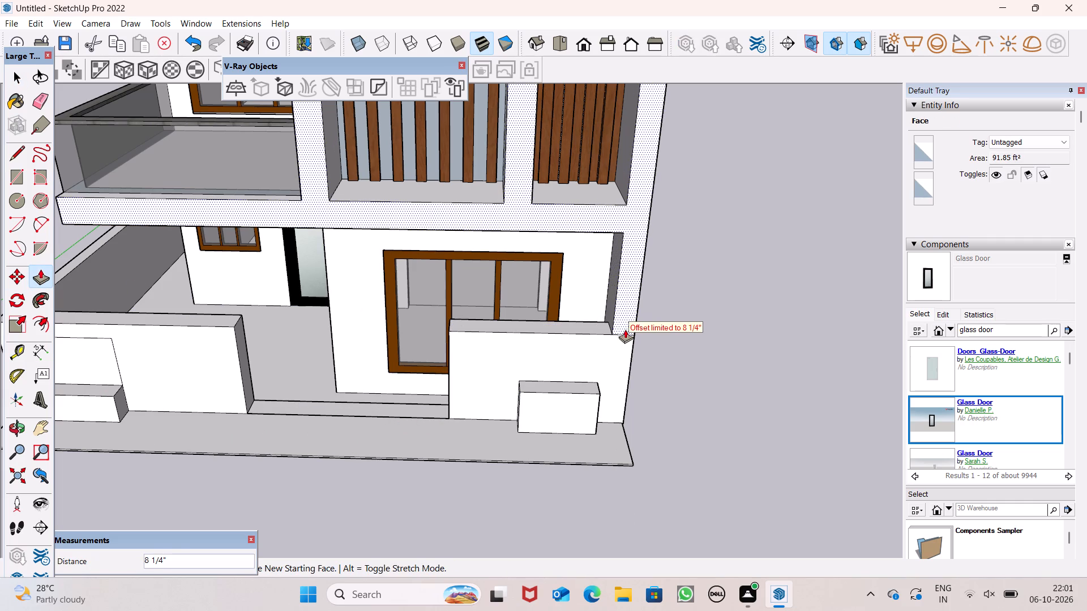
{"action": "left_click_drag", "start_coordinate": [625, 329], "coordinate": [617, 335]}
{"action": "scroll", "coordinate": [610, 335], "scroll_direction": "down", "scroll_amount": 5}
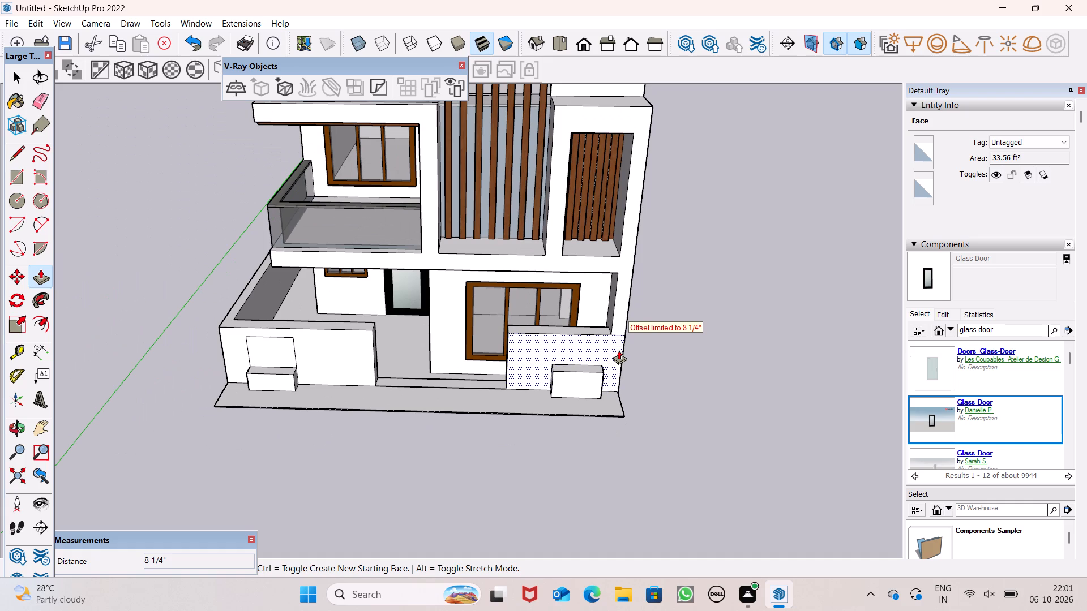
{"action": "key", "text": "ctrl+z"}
Draw a 1' 1/4" line across the corner column at the first-floor slab's underside, from the opening's corner to the outer edge.
{"action": "middle_click_drag", "start_coordinate": [628, 329], "coordinate": [607, 339]}
{"action": "scroll", "coordinate": [617, 320], "scroll_direction": "up", "scroll_amount": 2}
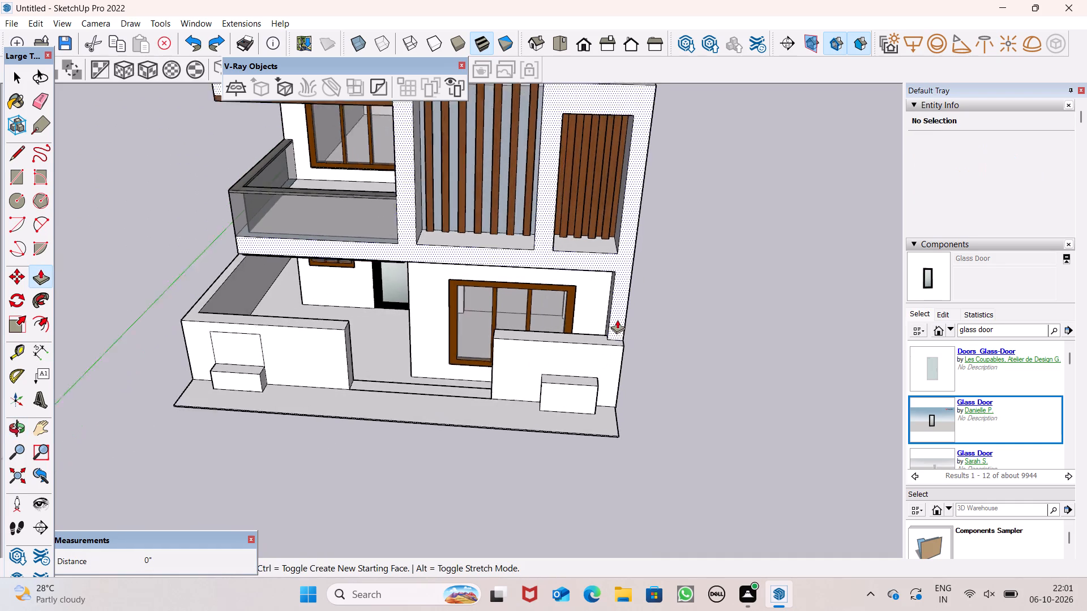
{"action": "scroll", "coordinate": [617, 320], "scroll_direction": "up", "scroll_amount": 1}
{"action": "middle_click", "coordinate": [655, 433]}
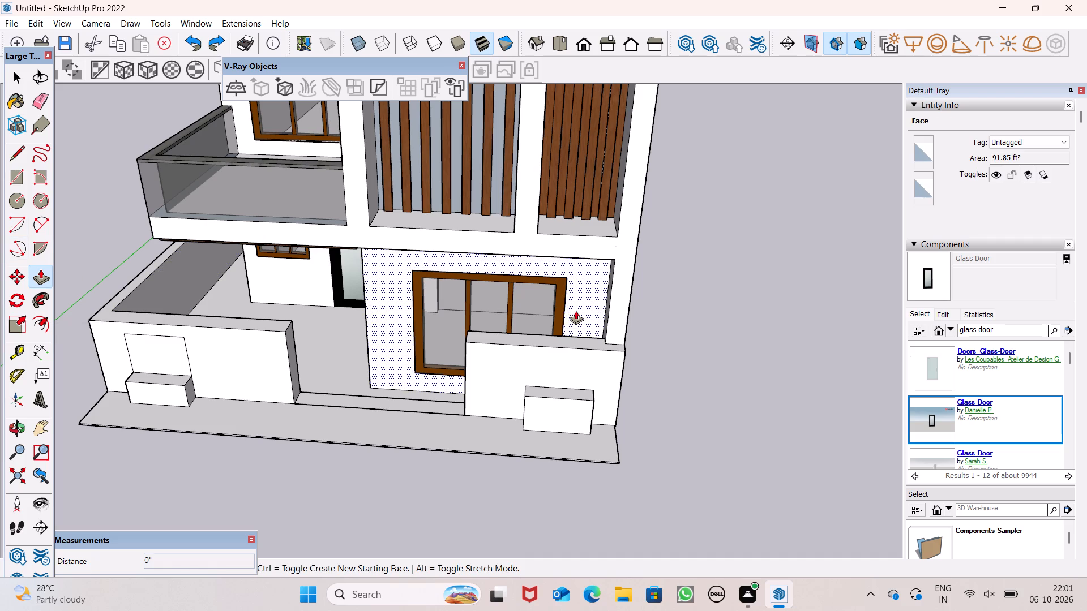
{"action": "middle_click_drag", "start_coordinate": [559, 325], "coordinate": [577, 344]}
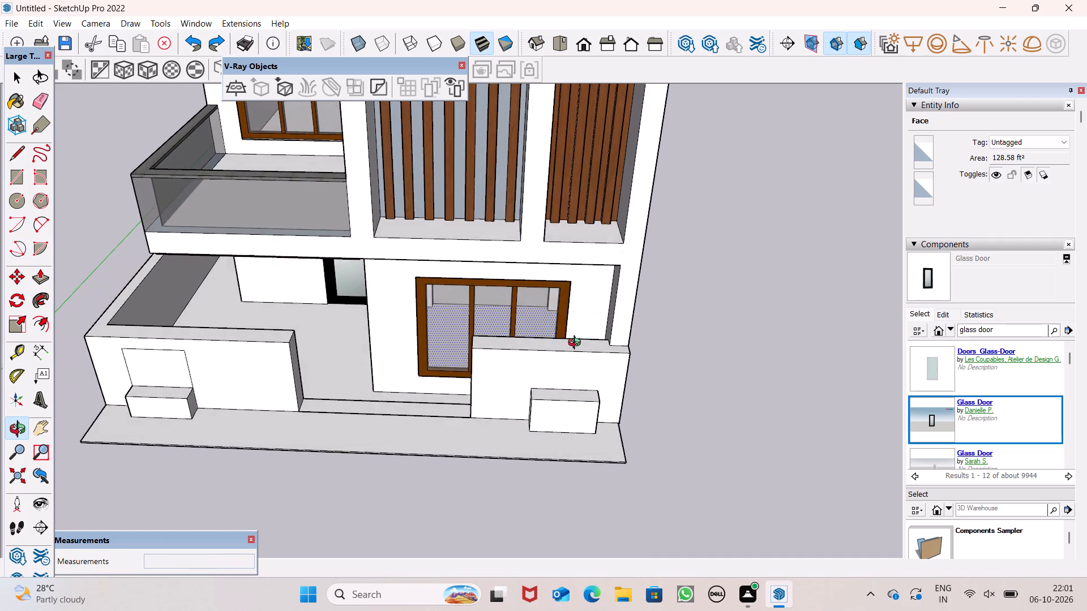
{"action": "middle_click_drag", "start_coordinate": [577, 344], "coordinate": [562, 349]}
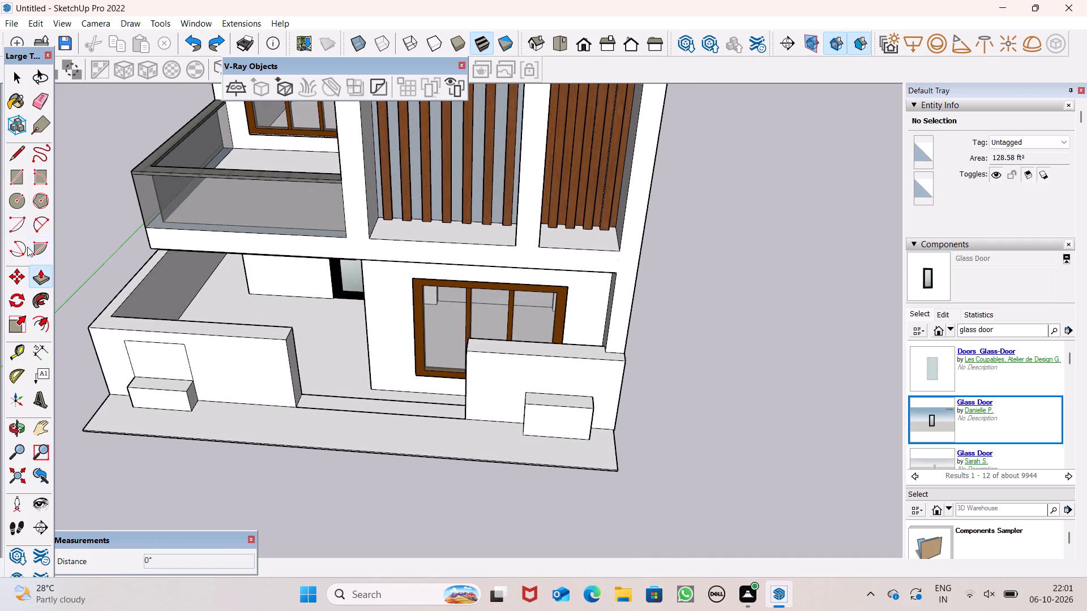
{"action": "left_click", "coordinate": [26, 160]}
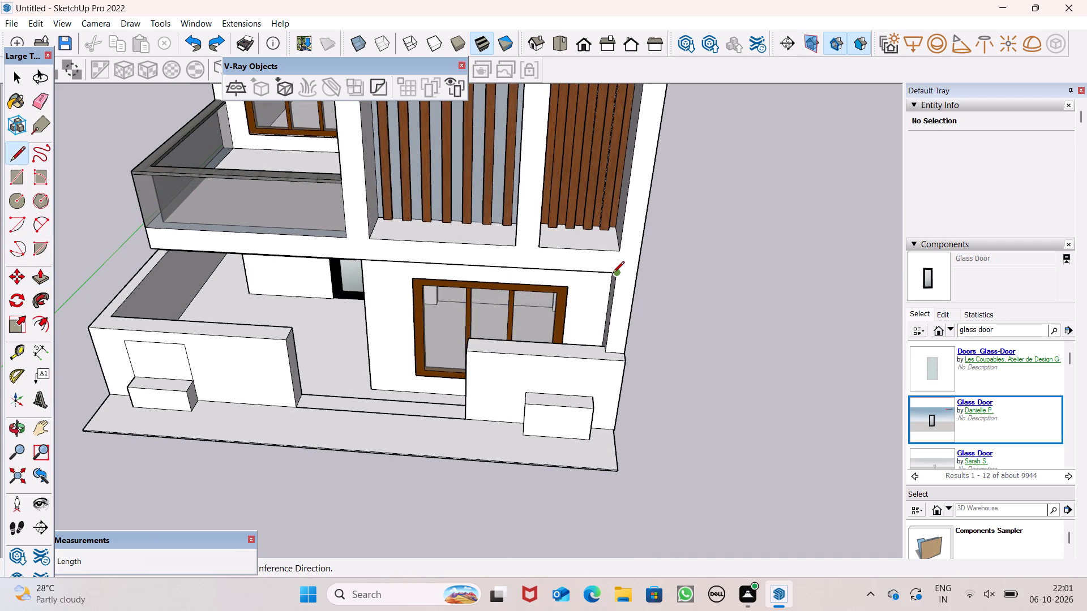
{"action": "left_click", "coordinate": [619, 275]}
{"action": "left_click", "coordinate": [636, 273]}
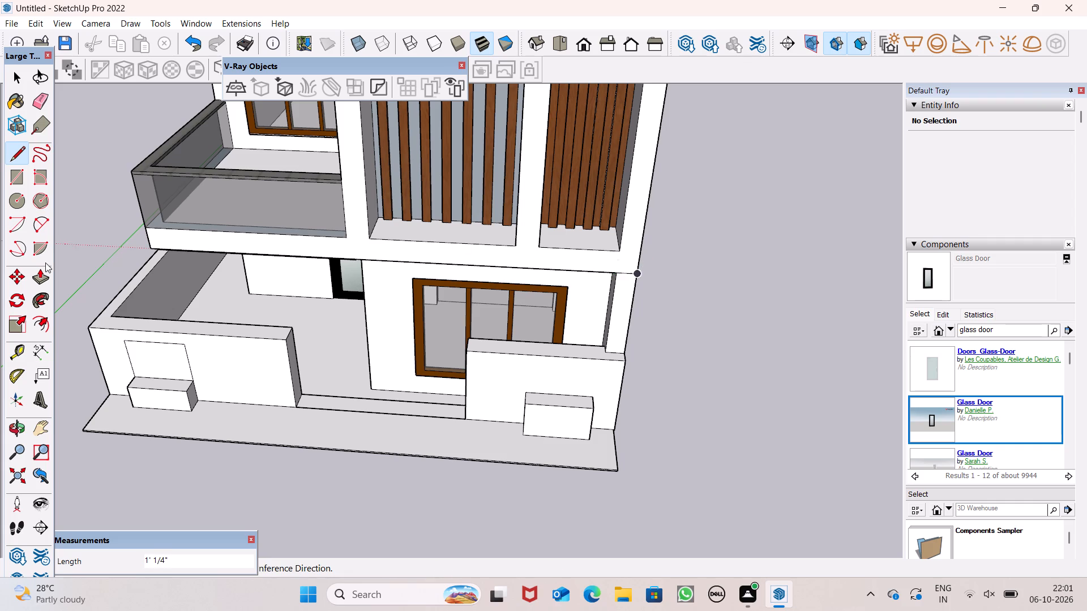
Push/Pull the corner column's front face below the new line outward 8 1/4", flush with the boundary wall.
{"action": "left_click", "coordinate": [41, 279]}
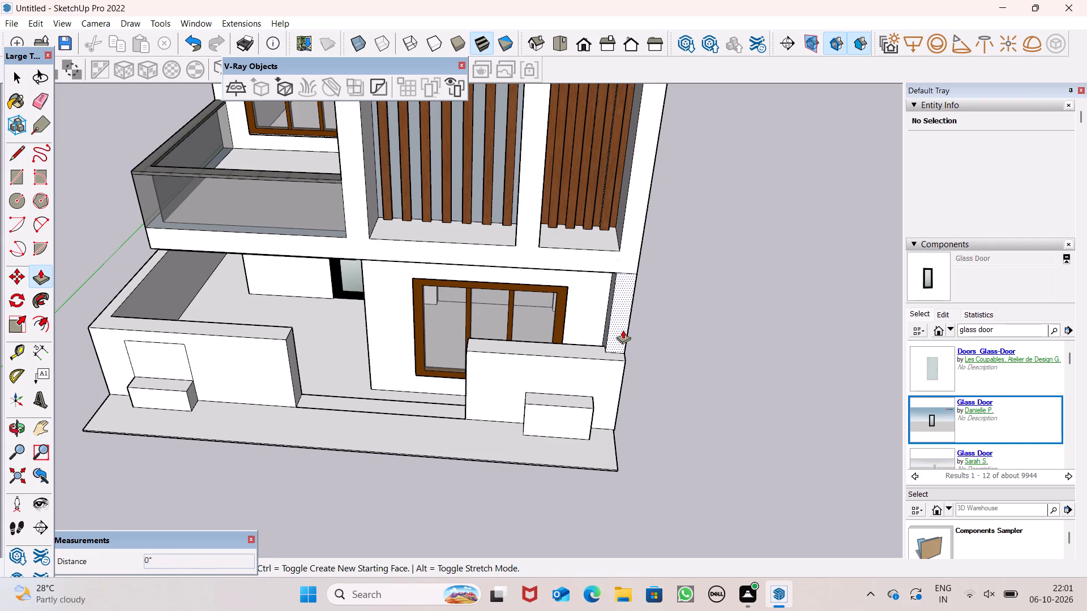
{"action": "left_click_drag", "start_coordinate": [622, 331], "coordinate": [592, 358]}
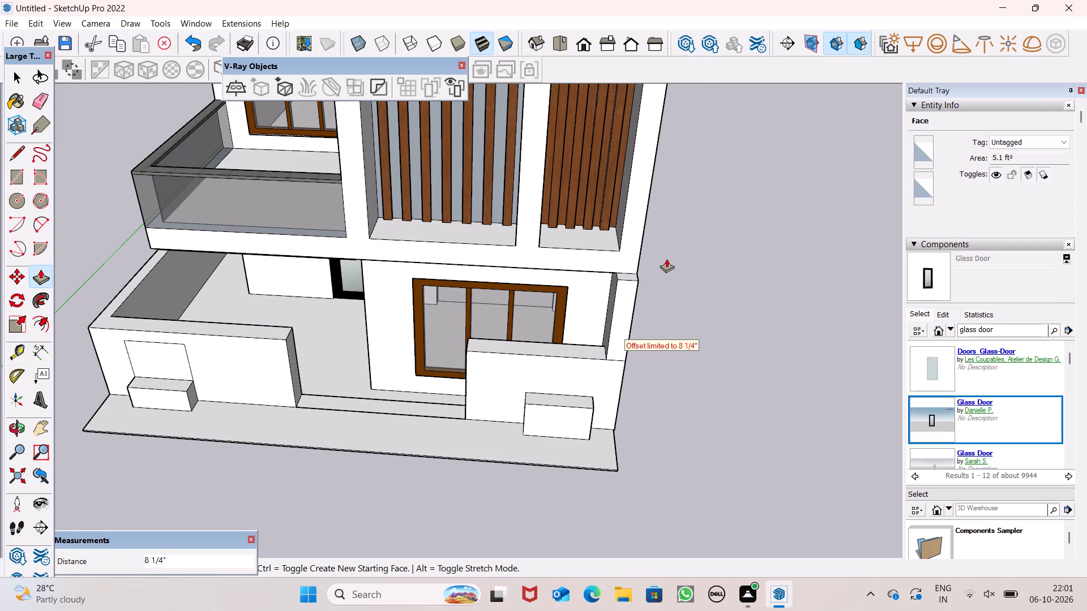
Erase the seam line between the corner column's front face and the boundary wall, undoing any wrongly erased edge.
{"action": "scroll", "coordinate": [674, 259], "scroll_direction": "down", "scroll_amount": 1}
{"action": "middle_click_drag", "start_coordinate": [680, 263], "coordinate": [774, 121]}
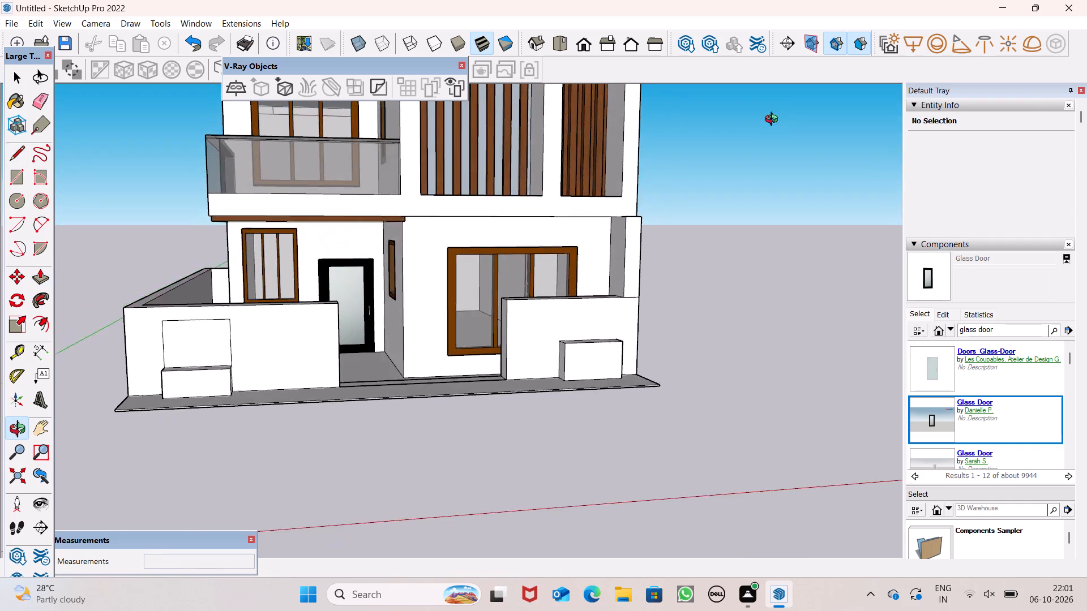
{"action": "middle_click_drag", "start_coordinate": [774, 121], "coordinate": [695, 368]}
{"action": "scroll", "coordinate": [578, 319], "scroll_direction": "up", "scroll_amount": 3}
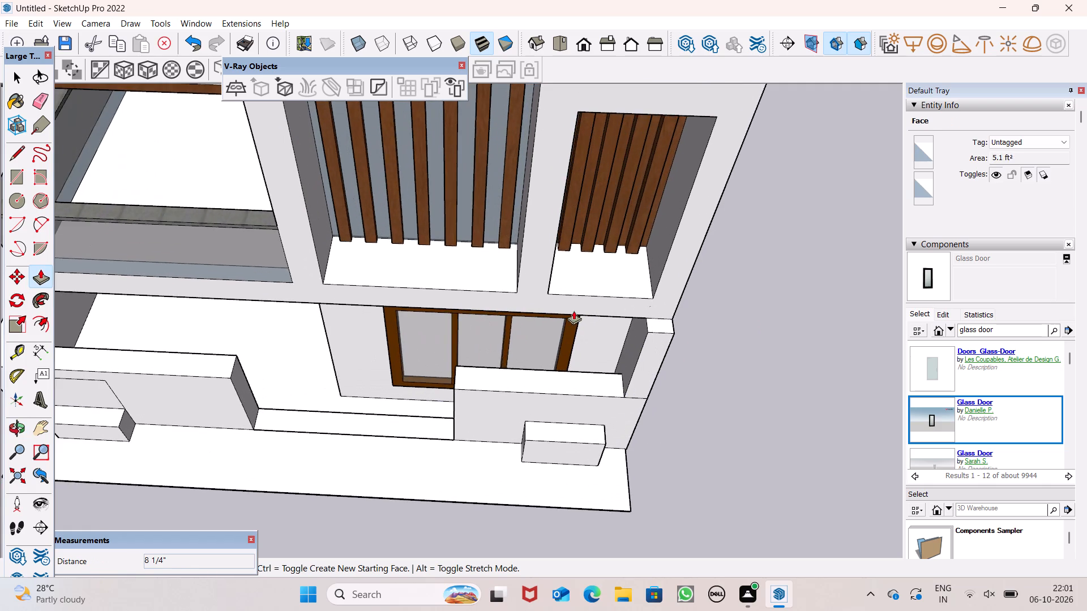
{"action": "scroll", "coordinate": [575, 305], "scroll_direction": "down", "scroll_amount": 4}
{"action": "key", "text": "space"}
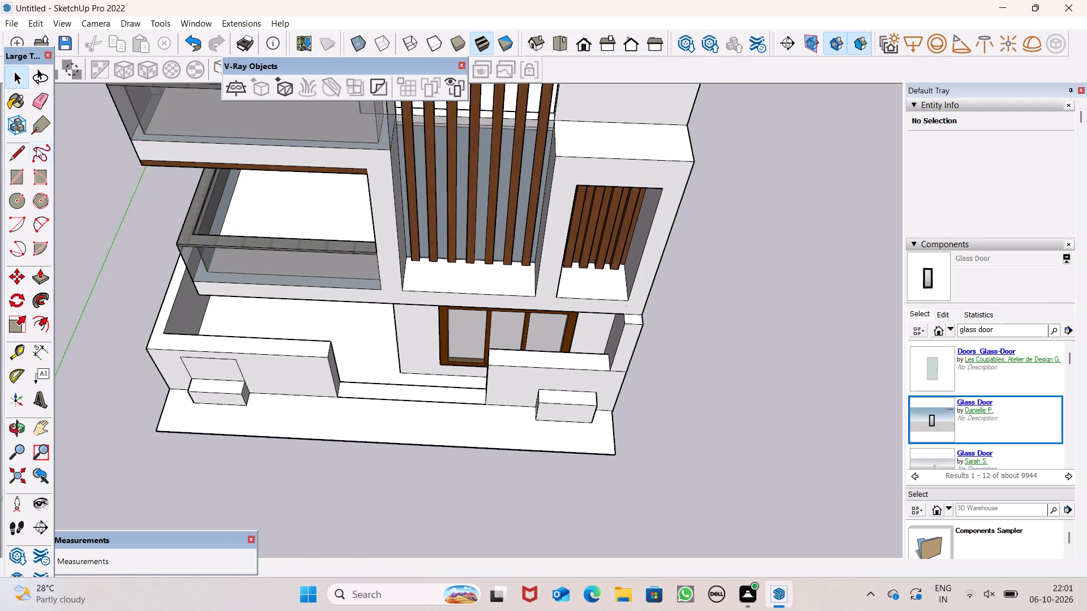
{"action": "left_click", "coordinate": [37, 103]}
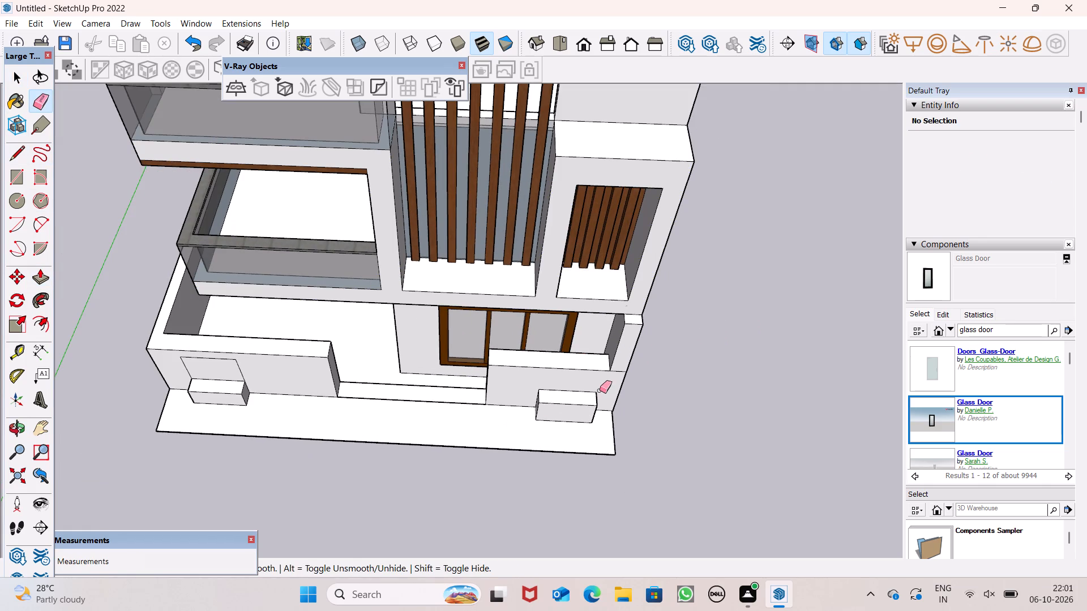
{"action": "middle_click_drag", "start_coordinate": [597, 373], "coordinate": [602, 276]}
{"action": "scroll", "coordinate": [615, 346], "scroll_direction": "up", "scroll_amount": 5}
{"action": "left_click_drag", "start_coordinate": [635, 382], "coordinate": [630, 399]}
{"action": "key", "text": "ctrl+z"}
{"action": "left_click_drag", "start_coordinate": [618, 382], "coordinate": [618, 389]}
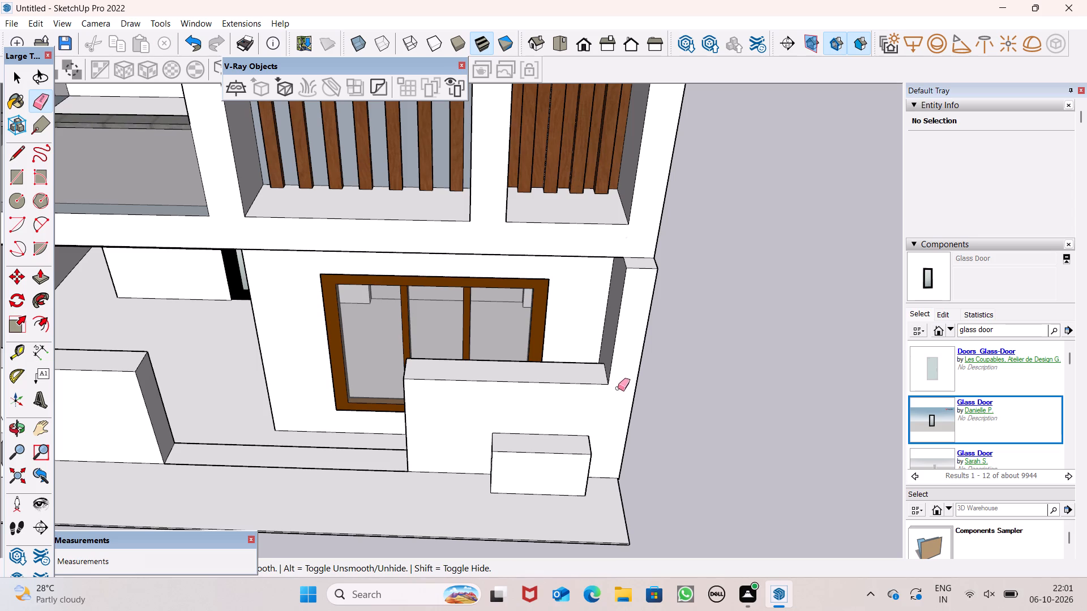
{"action": "key", "text": "space"}
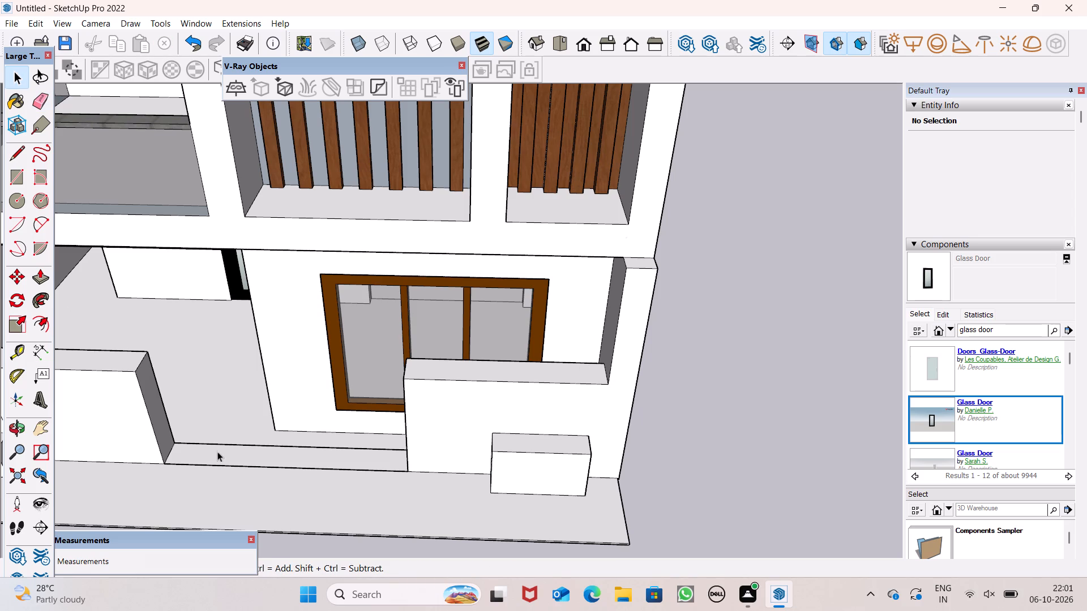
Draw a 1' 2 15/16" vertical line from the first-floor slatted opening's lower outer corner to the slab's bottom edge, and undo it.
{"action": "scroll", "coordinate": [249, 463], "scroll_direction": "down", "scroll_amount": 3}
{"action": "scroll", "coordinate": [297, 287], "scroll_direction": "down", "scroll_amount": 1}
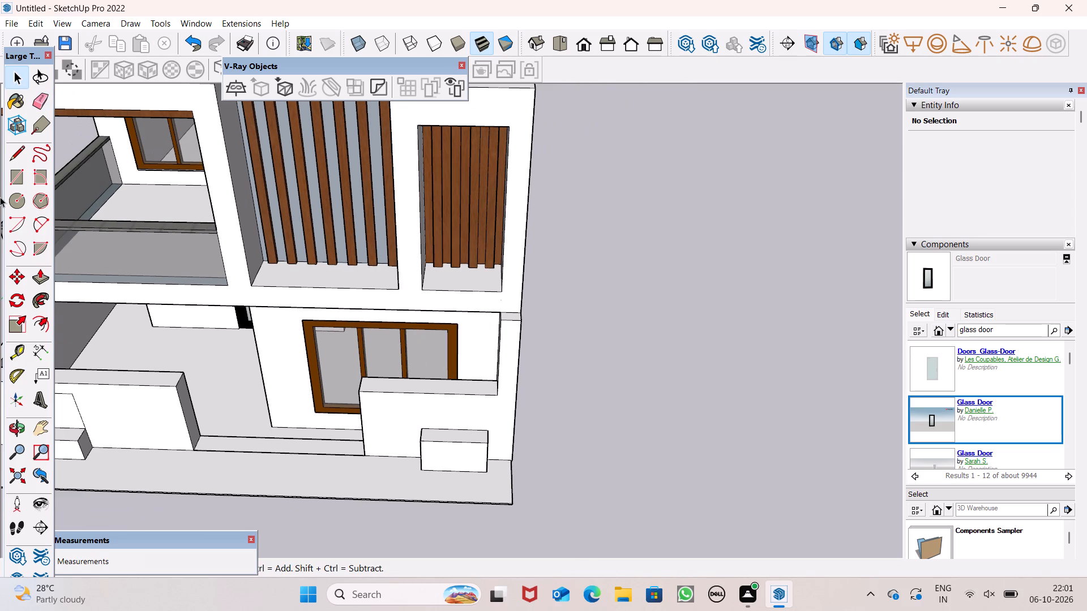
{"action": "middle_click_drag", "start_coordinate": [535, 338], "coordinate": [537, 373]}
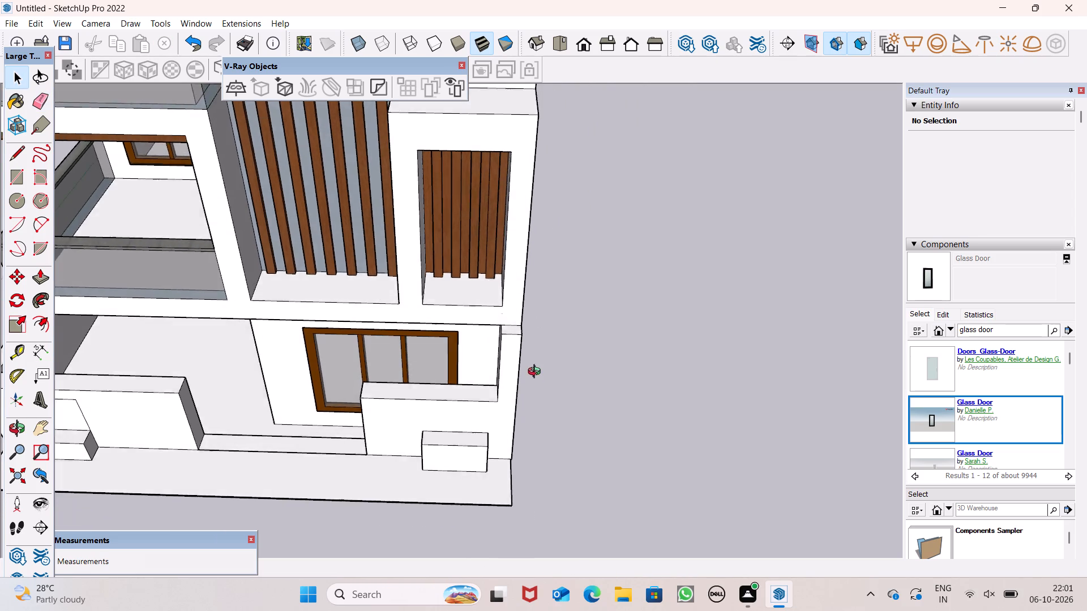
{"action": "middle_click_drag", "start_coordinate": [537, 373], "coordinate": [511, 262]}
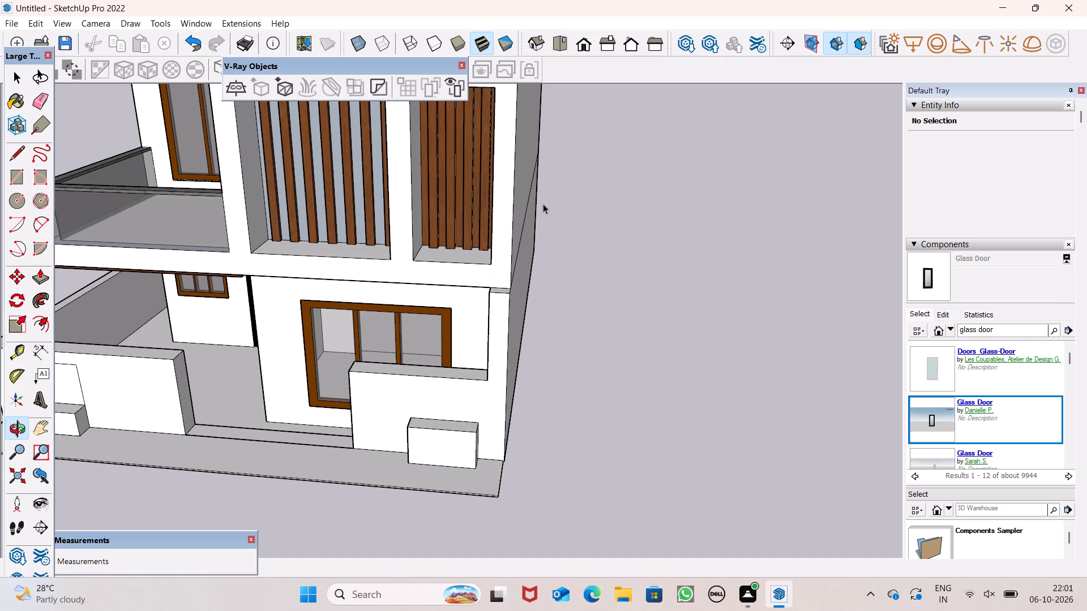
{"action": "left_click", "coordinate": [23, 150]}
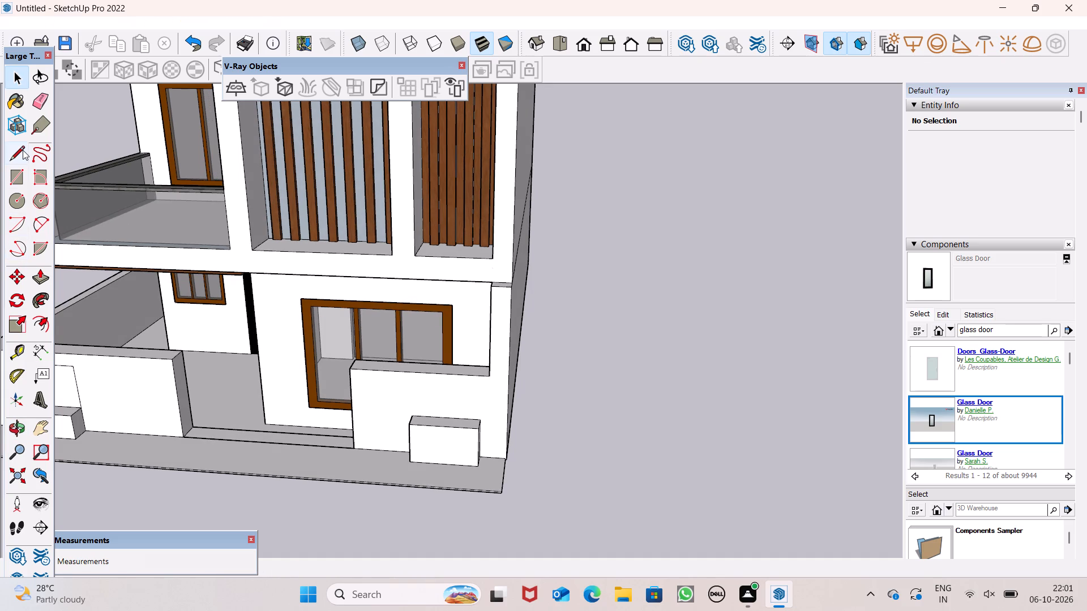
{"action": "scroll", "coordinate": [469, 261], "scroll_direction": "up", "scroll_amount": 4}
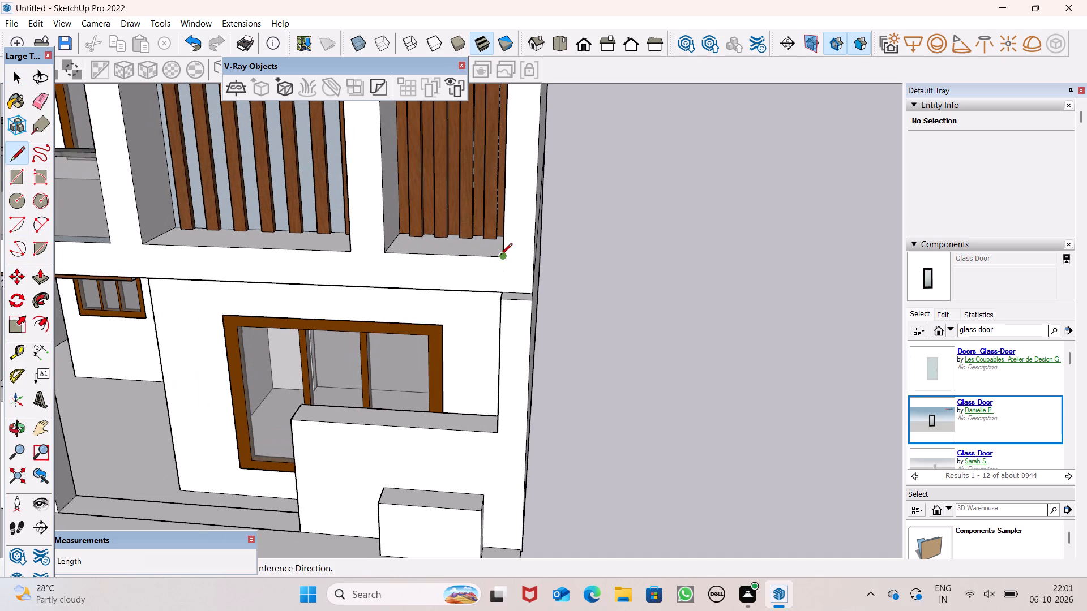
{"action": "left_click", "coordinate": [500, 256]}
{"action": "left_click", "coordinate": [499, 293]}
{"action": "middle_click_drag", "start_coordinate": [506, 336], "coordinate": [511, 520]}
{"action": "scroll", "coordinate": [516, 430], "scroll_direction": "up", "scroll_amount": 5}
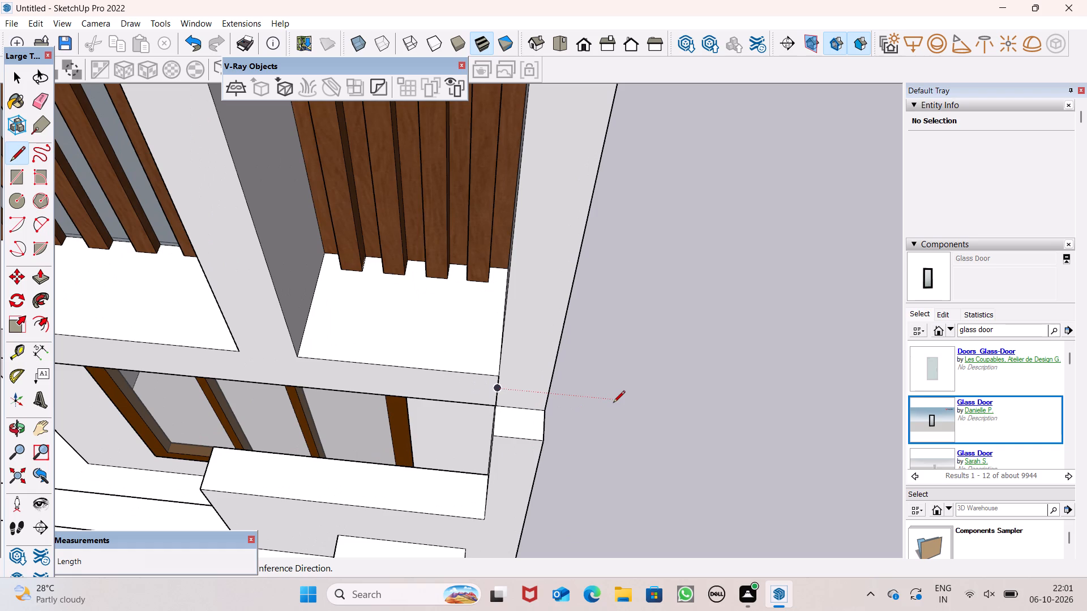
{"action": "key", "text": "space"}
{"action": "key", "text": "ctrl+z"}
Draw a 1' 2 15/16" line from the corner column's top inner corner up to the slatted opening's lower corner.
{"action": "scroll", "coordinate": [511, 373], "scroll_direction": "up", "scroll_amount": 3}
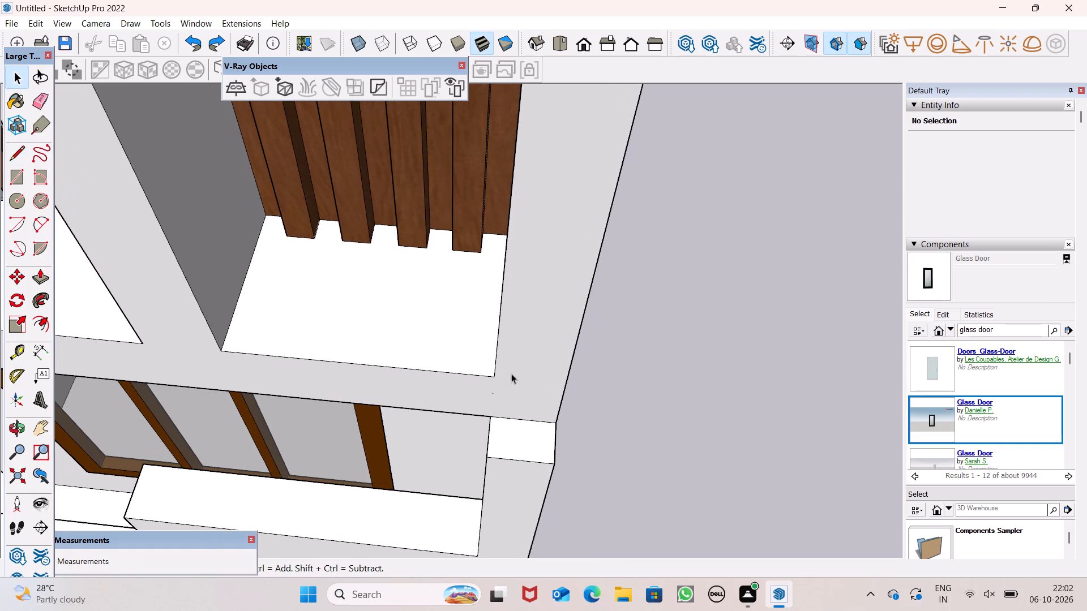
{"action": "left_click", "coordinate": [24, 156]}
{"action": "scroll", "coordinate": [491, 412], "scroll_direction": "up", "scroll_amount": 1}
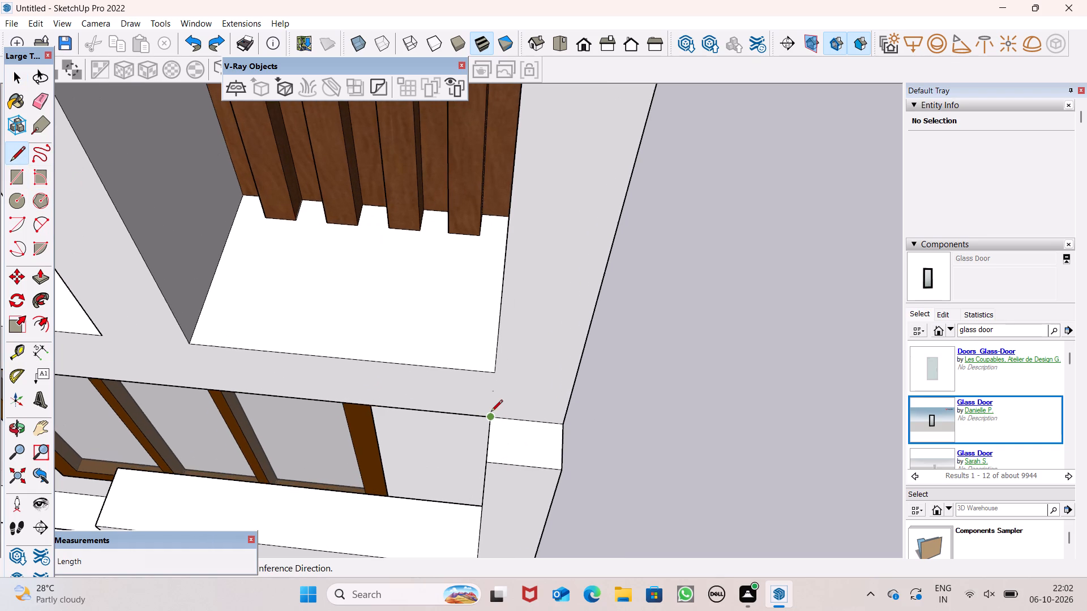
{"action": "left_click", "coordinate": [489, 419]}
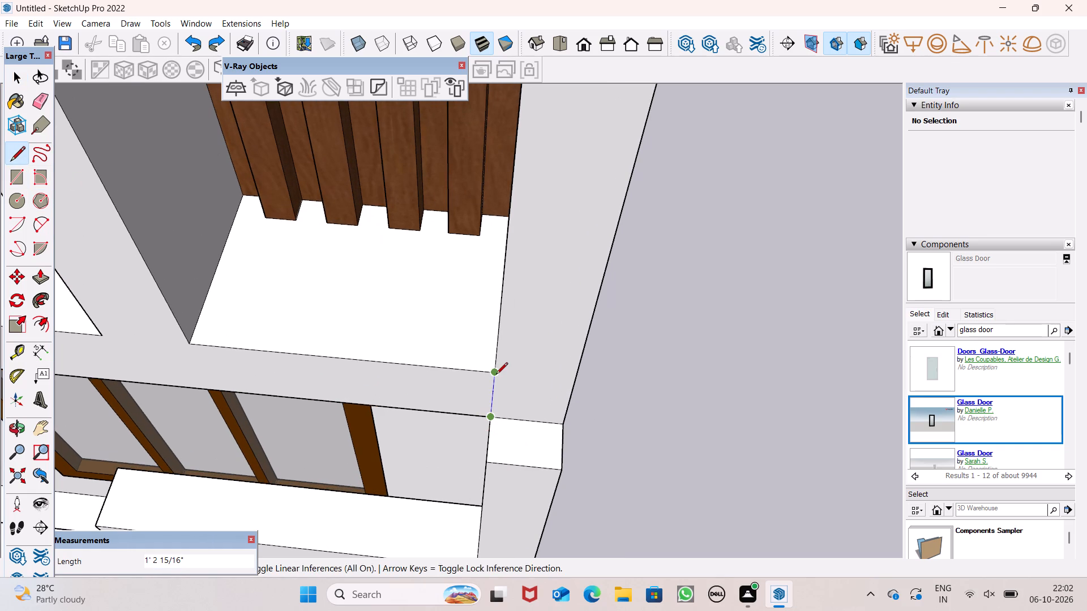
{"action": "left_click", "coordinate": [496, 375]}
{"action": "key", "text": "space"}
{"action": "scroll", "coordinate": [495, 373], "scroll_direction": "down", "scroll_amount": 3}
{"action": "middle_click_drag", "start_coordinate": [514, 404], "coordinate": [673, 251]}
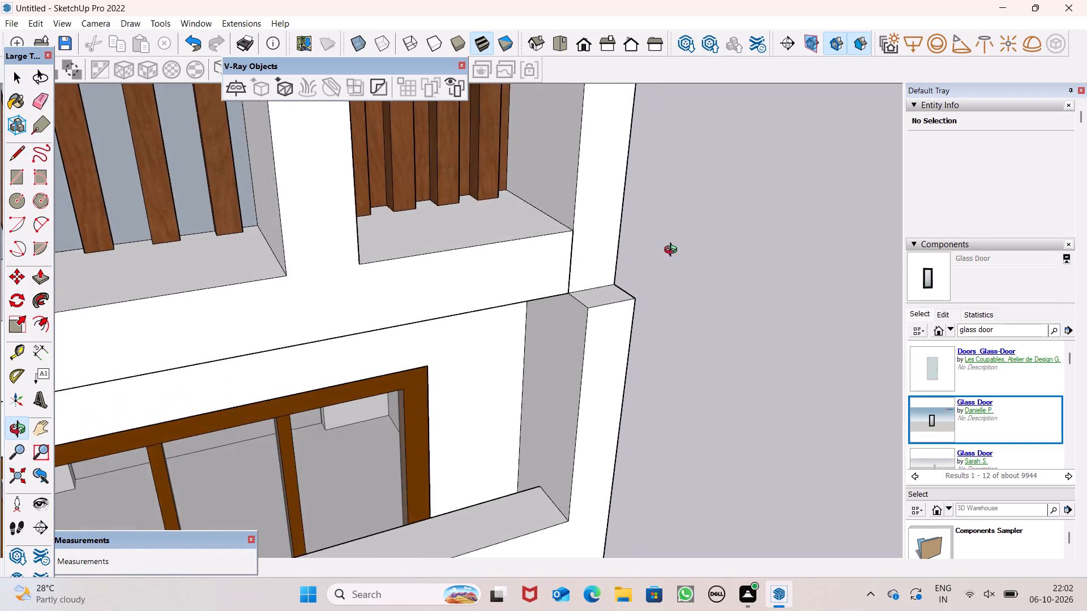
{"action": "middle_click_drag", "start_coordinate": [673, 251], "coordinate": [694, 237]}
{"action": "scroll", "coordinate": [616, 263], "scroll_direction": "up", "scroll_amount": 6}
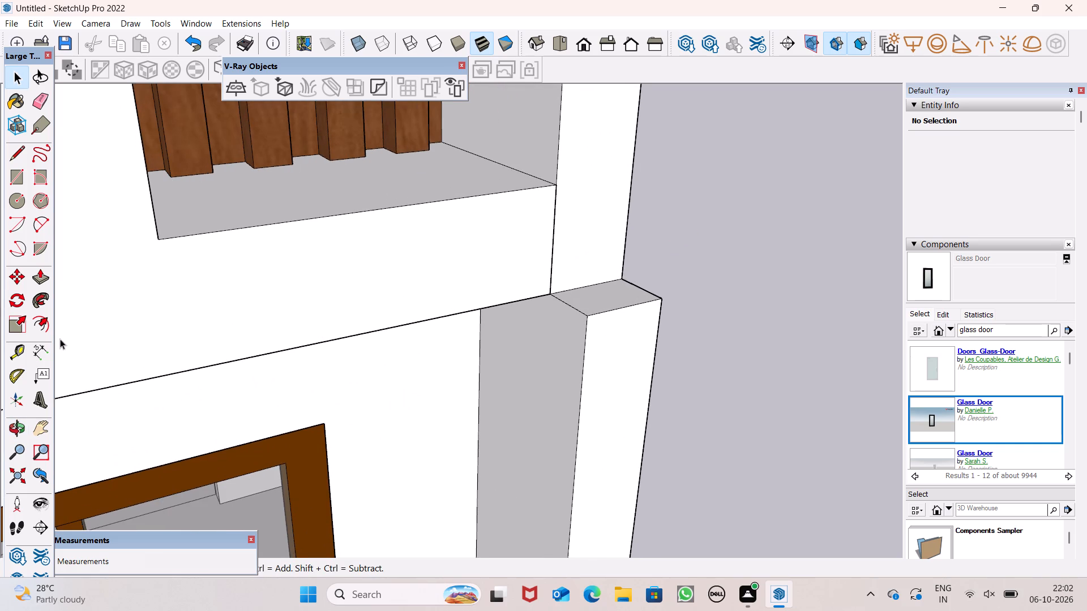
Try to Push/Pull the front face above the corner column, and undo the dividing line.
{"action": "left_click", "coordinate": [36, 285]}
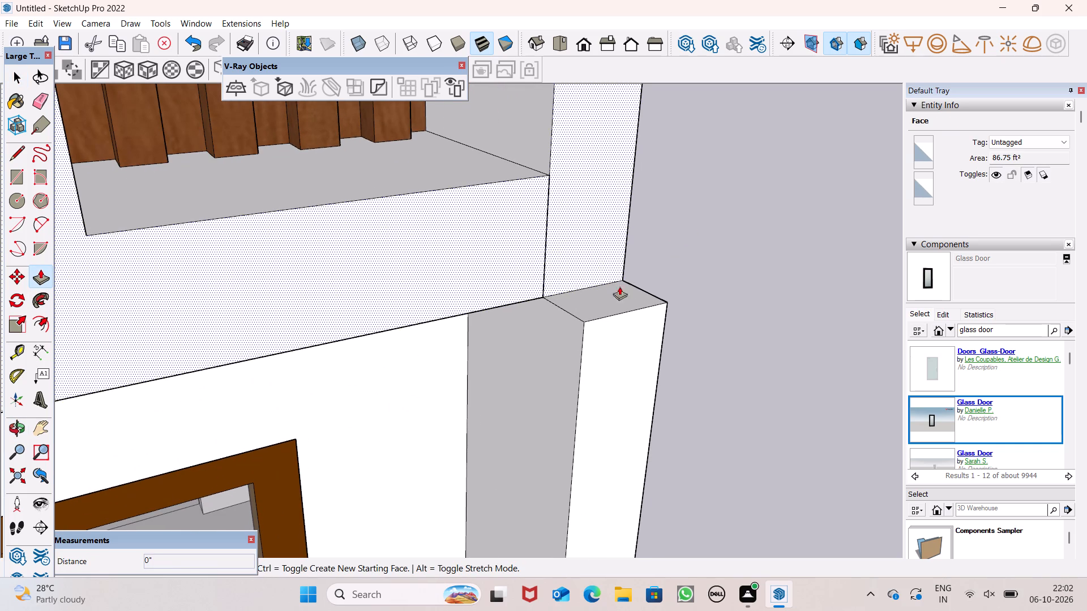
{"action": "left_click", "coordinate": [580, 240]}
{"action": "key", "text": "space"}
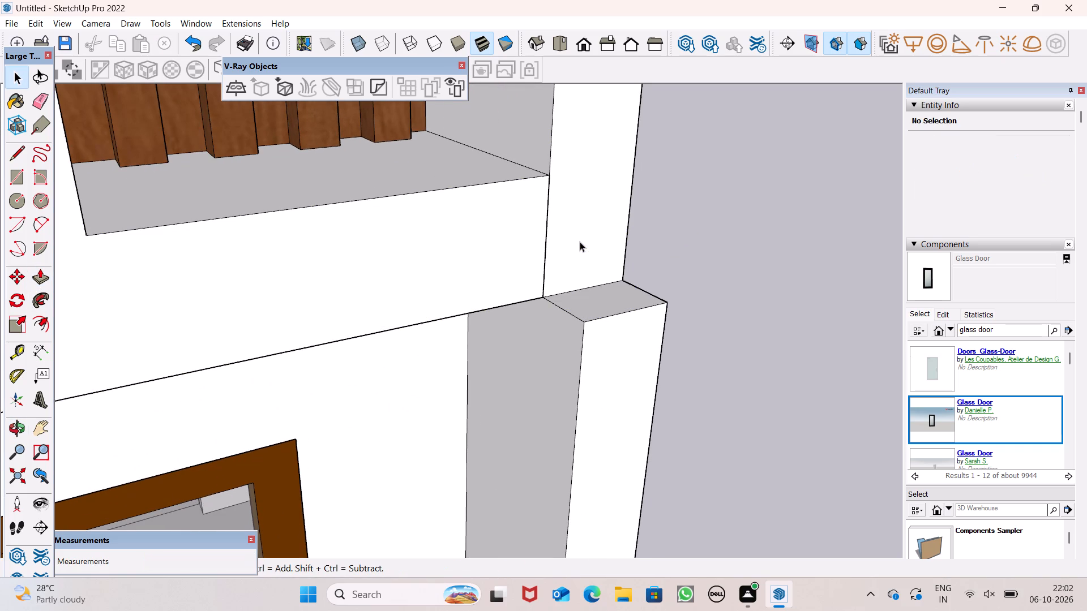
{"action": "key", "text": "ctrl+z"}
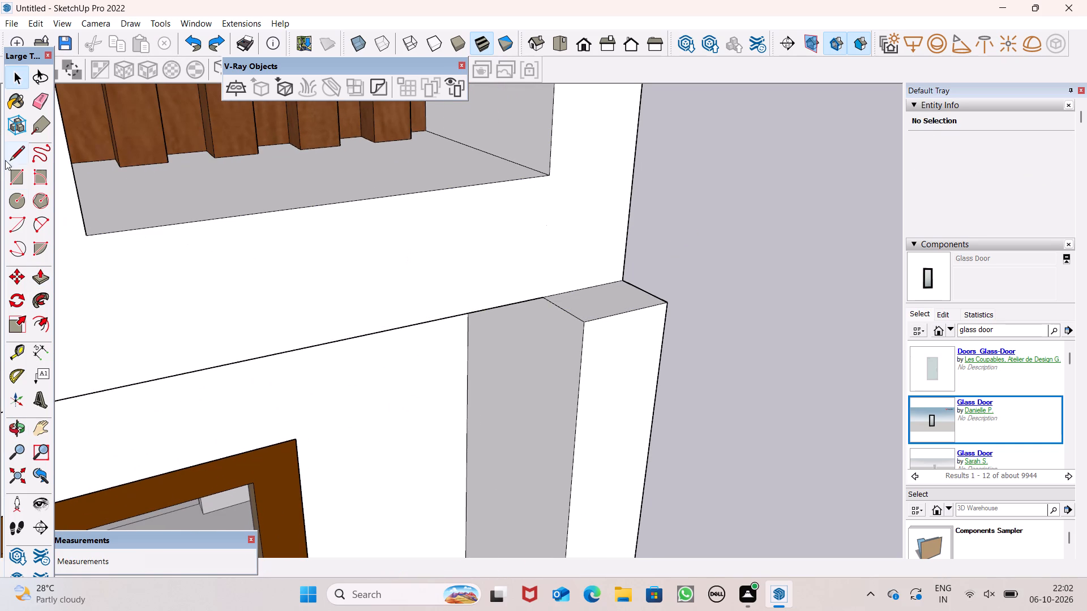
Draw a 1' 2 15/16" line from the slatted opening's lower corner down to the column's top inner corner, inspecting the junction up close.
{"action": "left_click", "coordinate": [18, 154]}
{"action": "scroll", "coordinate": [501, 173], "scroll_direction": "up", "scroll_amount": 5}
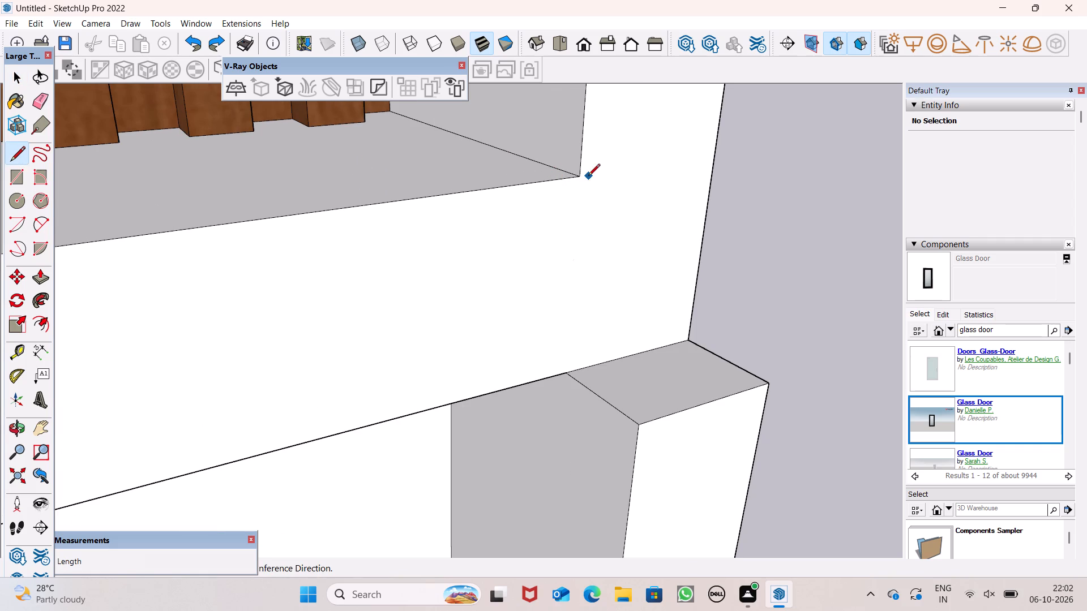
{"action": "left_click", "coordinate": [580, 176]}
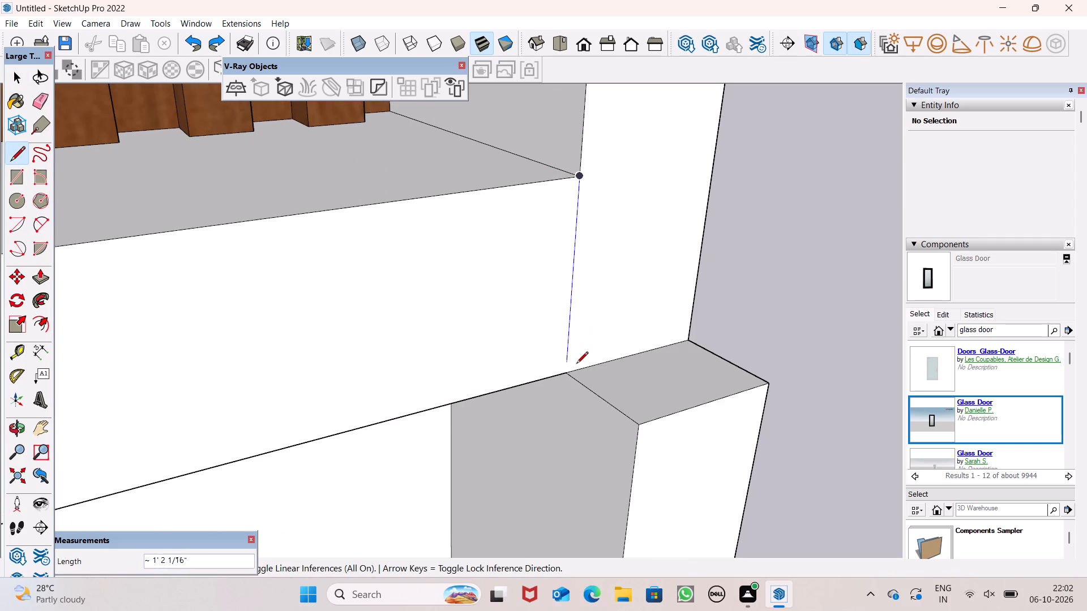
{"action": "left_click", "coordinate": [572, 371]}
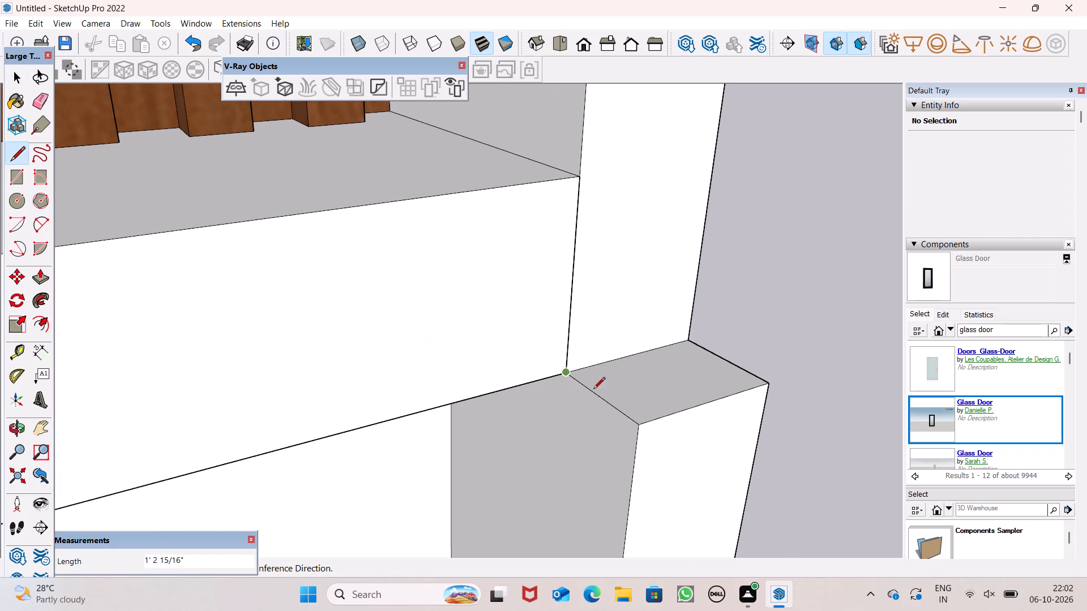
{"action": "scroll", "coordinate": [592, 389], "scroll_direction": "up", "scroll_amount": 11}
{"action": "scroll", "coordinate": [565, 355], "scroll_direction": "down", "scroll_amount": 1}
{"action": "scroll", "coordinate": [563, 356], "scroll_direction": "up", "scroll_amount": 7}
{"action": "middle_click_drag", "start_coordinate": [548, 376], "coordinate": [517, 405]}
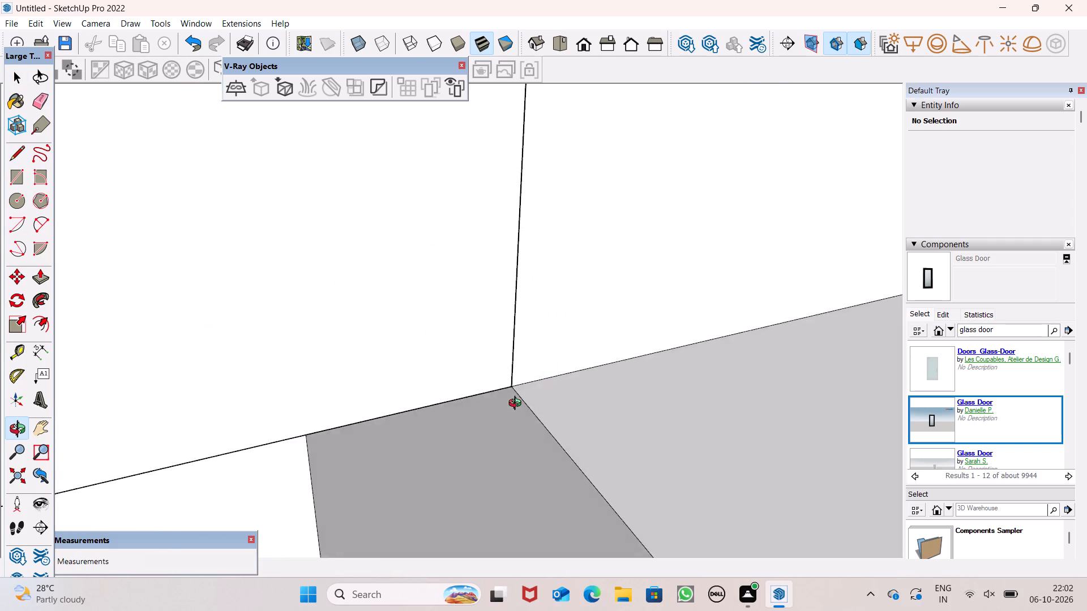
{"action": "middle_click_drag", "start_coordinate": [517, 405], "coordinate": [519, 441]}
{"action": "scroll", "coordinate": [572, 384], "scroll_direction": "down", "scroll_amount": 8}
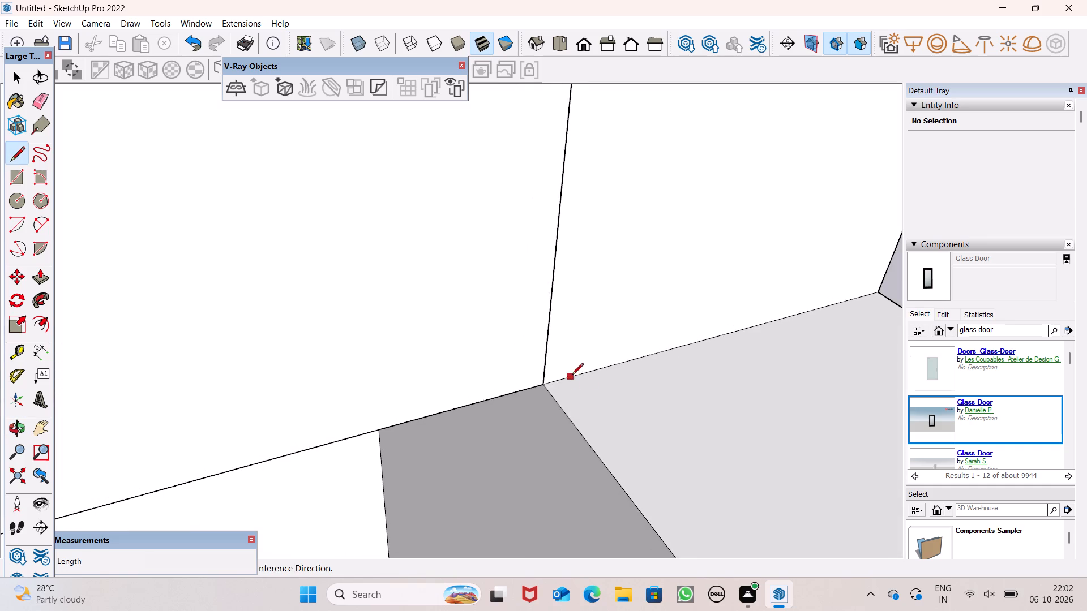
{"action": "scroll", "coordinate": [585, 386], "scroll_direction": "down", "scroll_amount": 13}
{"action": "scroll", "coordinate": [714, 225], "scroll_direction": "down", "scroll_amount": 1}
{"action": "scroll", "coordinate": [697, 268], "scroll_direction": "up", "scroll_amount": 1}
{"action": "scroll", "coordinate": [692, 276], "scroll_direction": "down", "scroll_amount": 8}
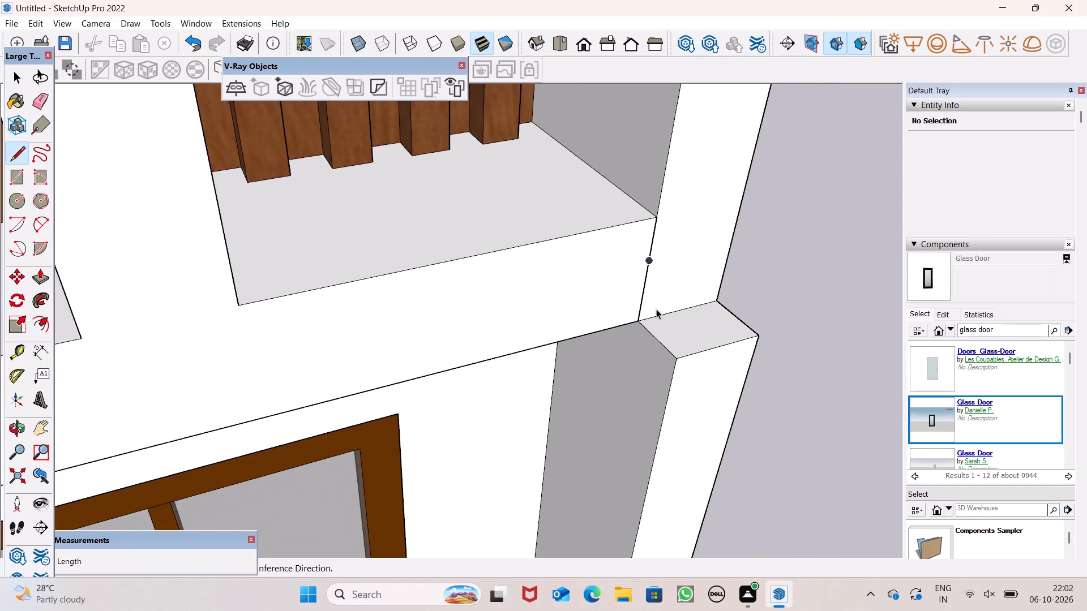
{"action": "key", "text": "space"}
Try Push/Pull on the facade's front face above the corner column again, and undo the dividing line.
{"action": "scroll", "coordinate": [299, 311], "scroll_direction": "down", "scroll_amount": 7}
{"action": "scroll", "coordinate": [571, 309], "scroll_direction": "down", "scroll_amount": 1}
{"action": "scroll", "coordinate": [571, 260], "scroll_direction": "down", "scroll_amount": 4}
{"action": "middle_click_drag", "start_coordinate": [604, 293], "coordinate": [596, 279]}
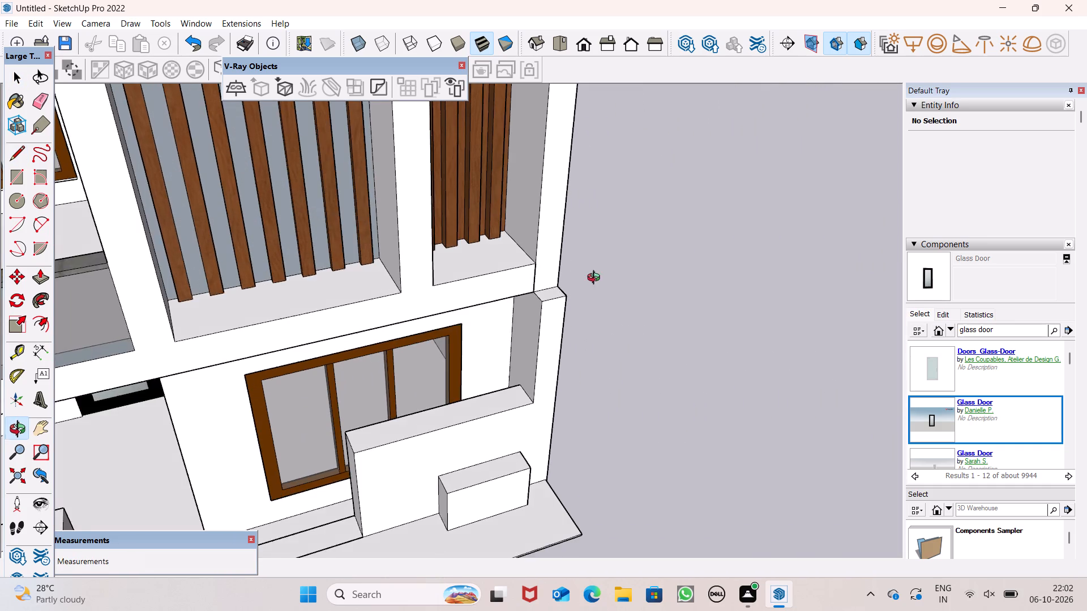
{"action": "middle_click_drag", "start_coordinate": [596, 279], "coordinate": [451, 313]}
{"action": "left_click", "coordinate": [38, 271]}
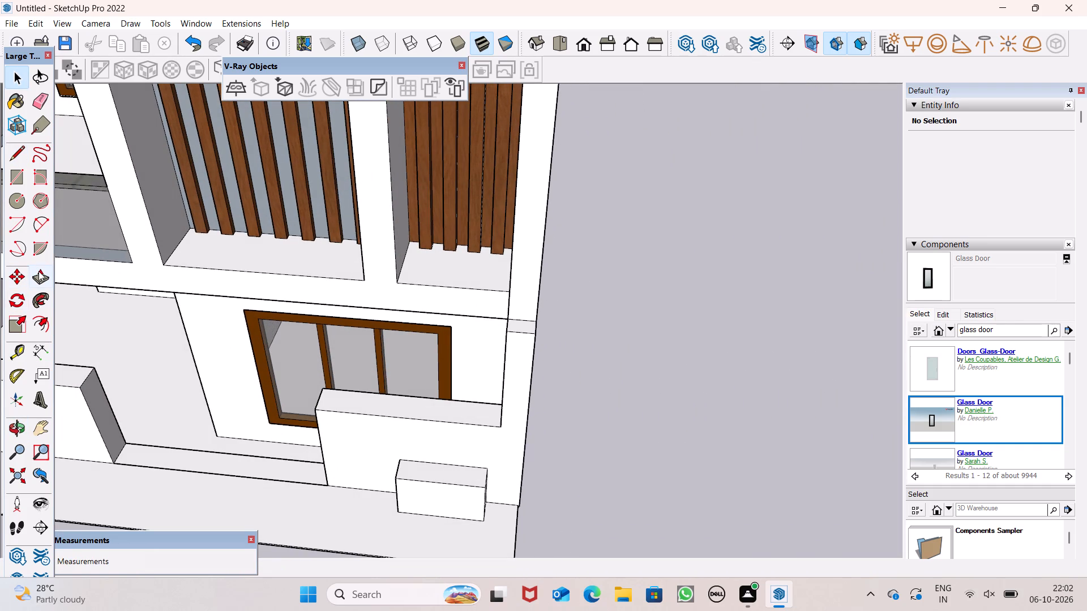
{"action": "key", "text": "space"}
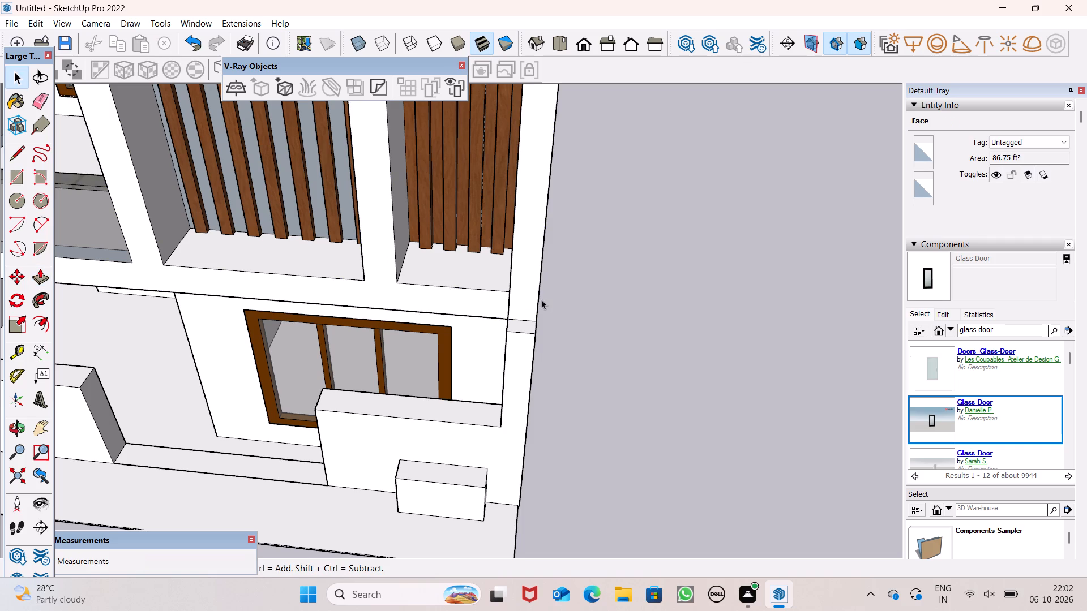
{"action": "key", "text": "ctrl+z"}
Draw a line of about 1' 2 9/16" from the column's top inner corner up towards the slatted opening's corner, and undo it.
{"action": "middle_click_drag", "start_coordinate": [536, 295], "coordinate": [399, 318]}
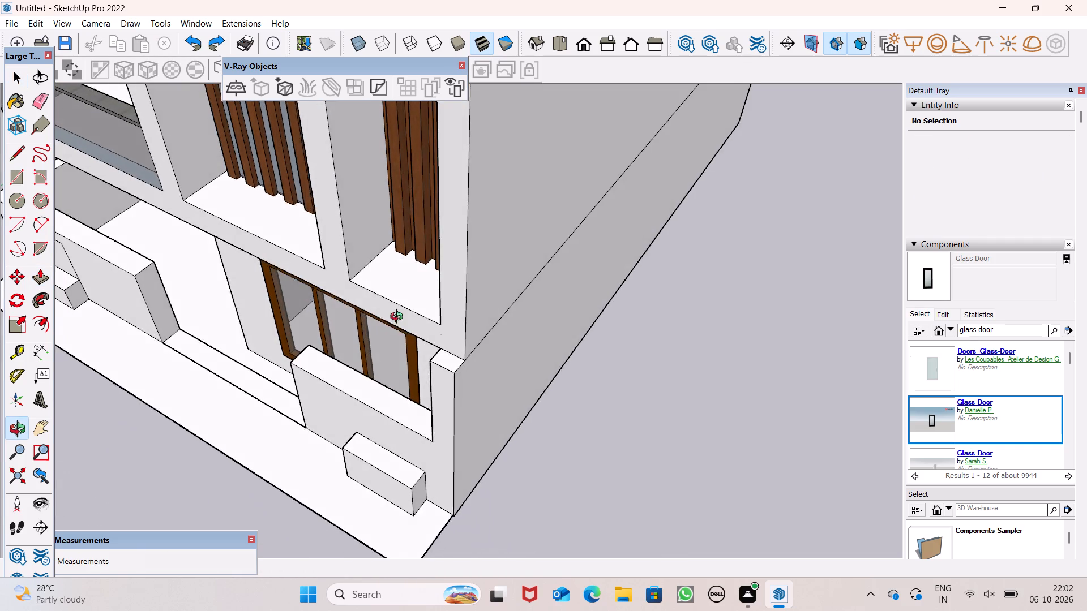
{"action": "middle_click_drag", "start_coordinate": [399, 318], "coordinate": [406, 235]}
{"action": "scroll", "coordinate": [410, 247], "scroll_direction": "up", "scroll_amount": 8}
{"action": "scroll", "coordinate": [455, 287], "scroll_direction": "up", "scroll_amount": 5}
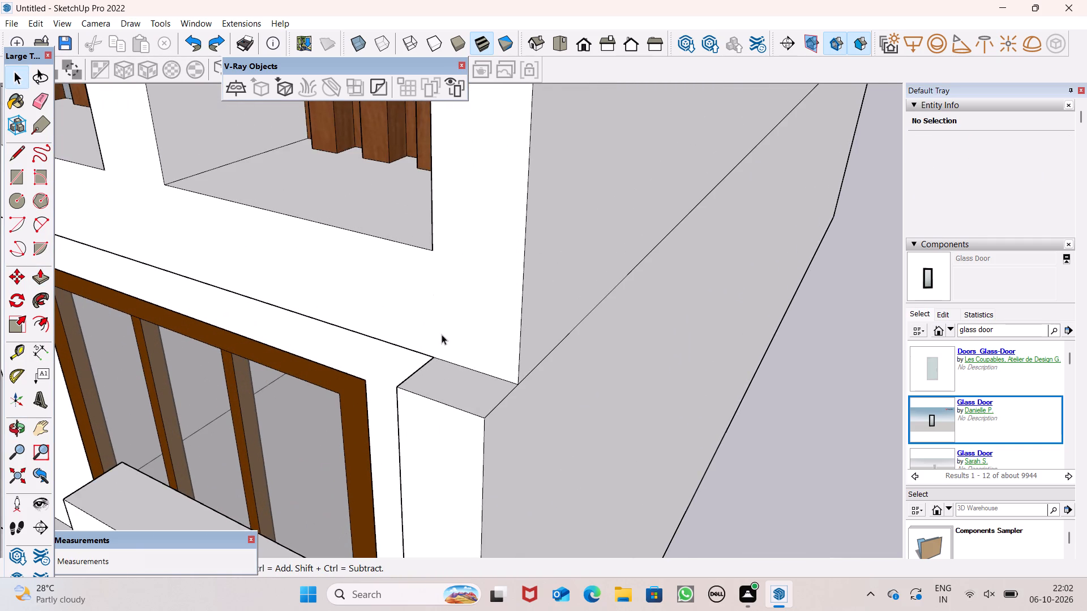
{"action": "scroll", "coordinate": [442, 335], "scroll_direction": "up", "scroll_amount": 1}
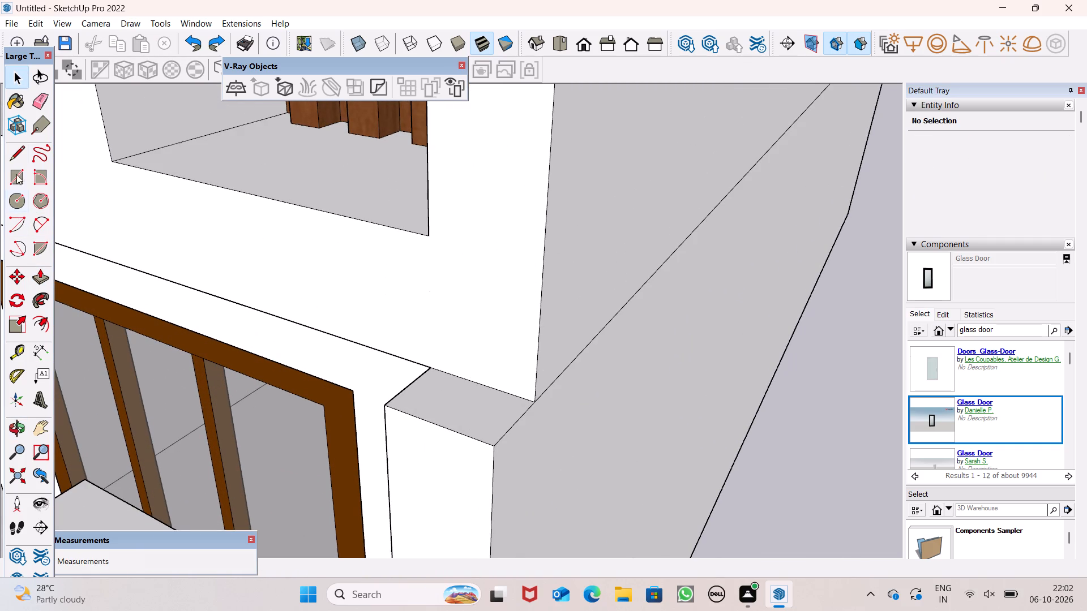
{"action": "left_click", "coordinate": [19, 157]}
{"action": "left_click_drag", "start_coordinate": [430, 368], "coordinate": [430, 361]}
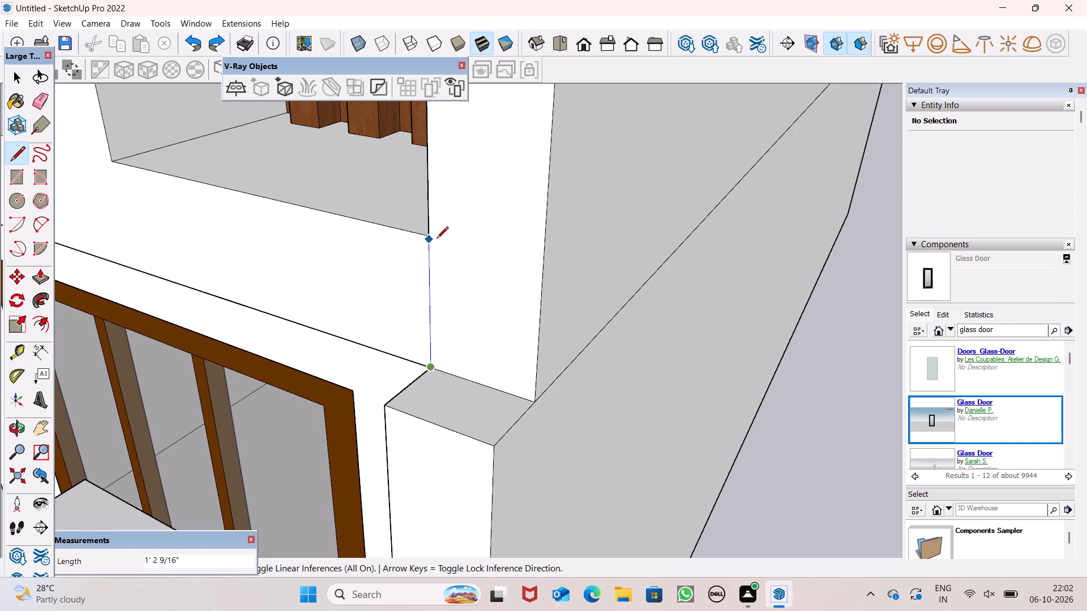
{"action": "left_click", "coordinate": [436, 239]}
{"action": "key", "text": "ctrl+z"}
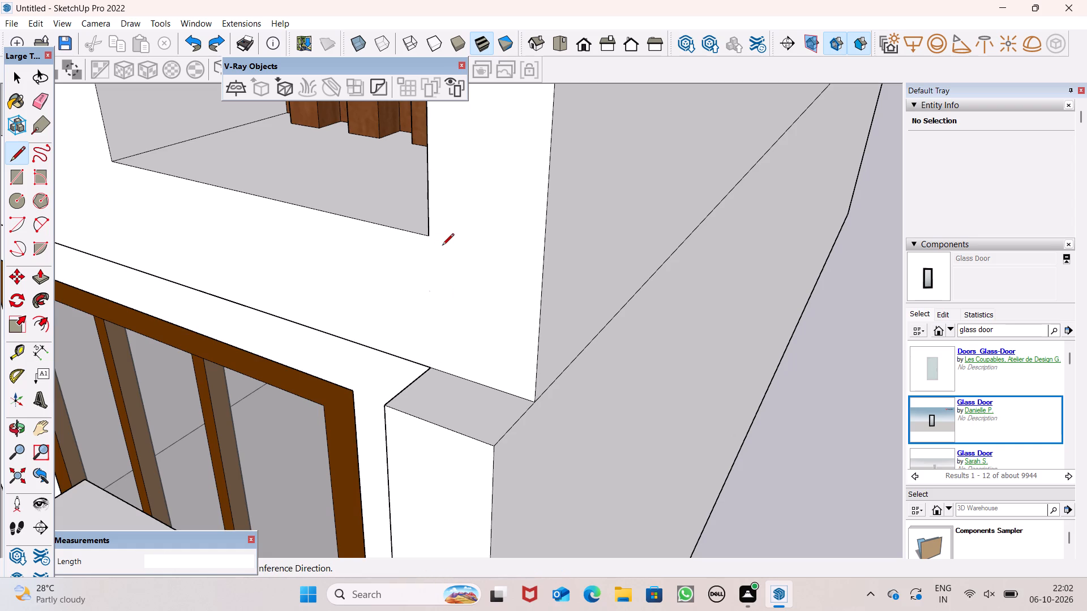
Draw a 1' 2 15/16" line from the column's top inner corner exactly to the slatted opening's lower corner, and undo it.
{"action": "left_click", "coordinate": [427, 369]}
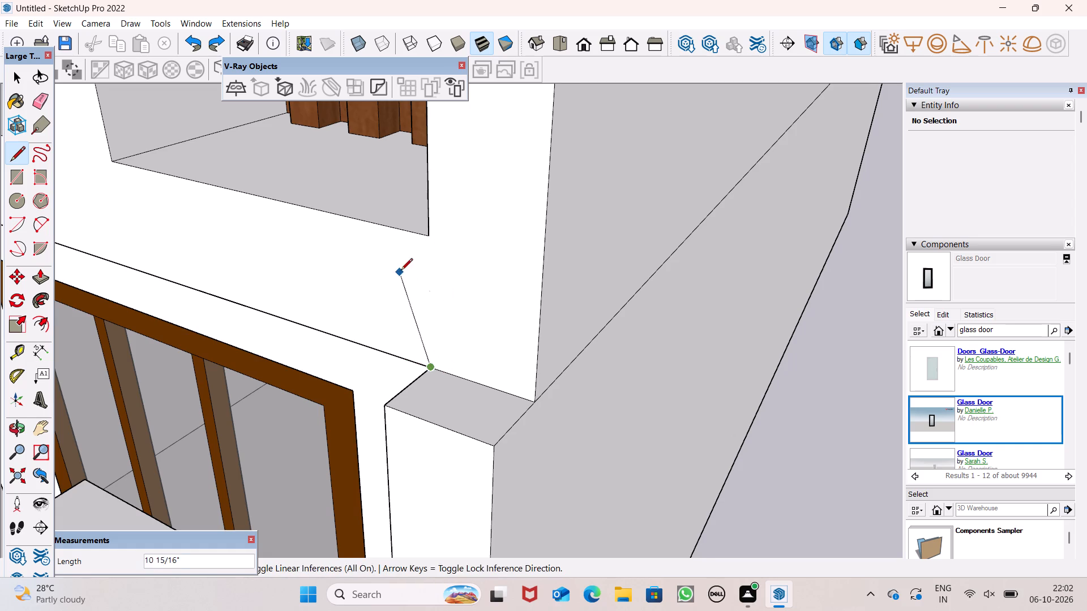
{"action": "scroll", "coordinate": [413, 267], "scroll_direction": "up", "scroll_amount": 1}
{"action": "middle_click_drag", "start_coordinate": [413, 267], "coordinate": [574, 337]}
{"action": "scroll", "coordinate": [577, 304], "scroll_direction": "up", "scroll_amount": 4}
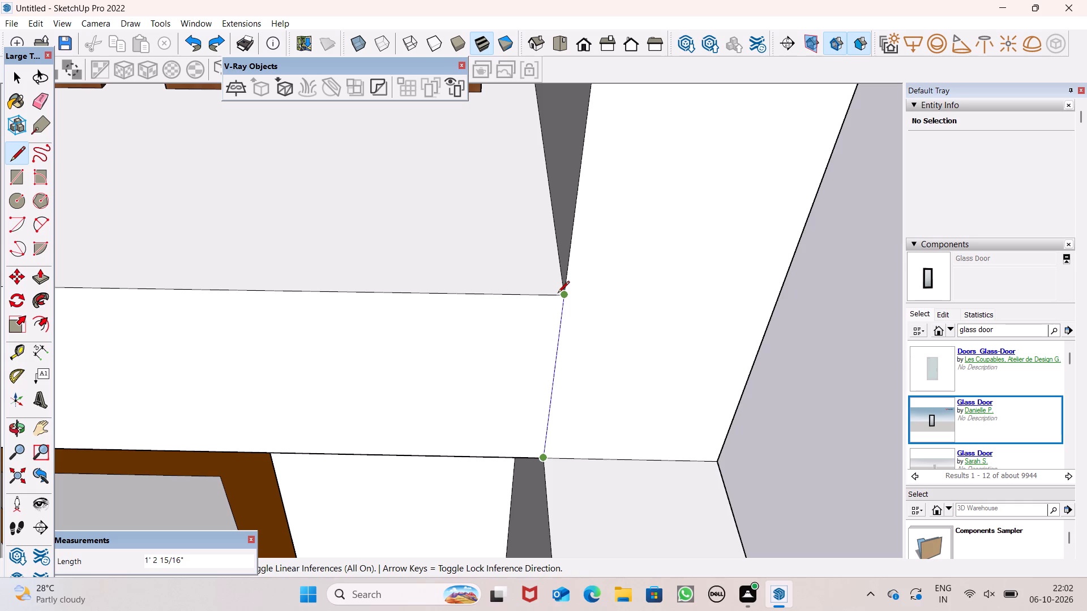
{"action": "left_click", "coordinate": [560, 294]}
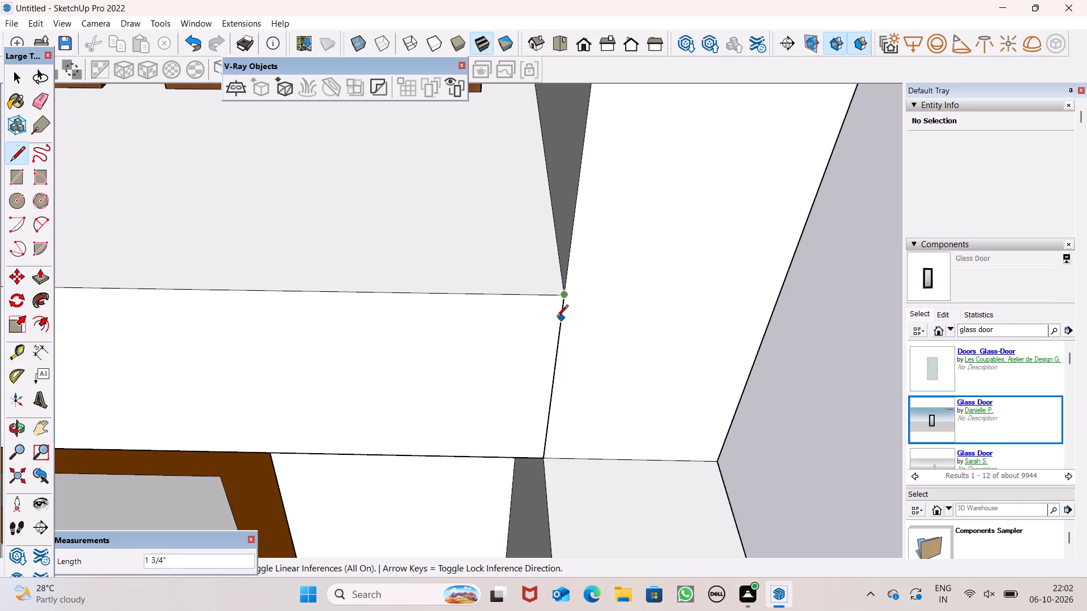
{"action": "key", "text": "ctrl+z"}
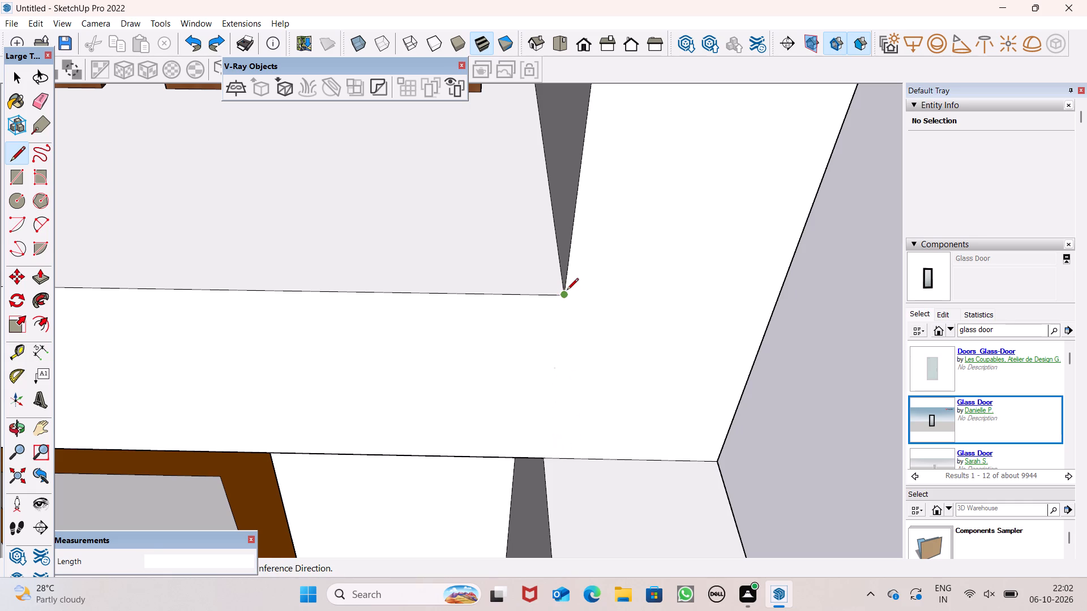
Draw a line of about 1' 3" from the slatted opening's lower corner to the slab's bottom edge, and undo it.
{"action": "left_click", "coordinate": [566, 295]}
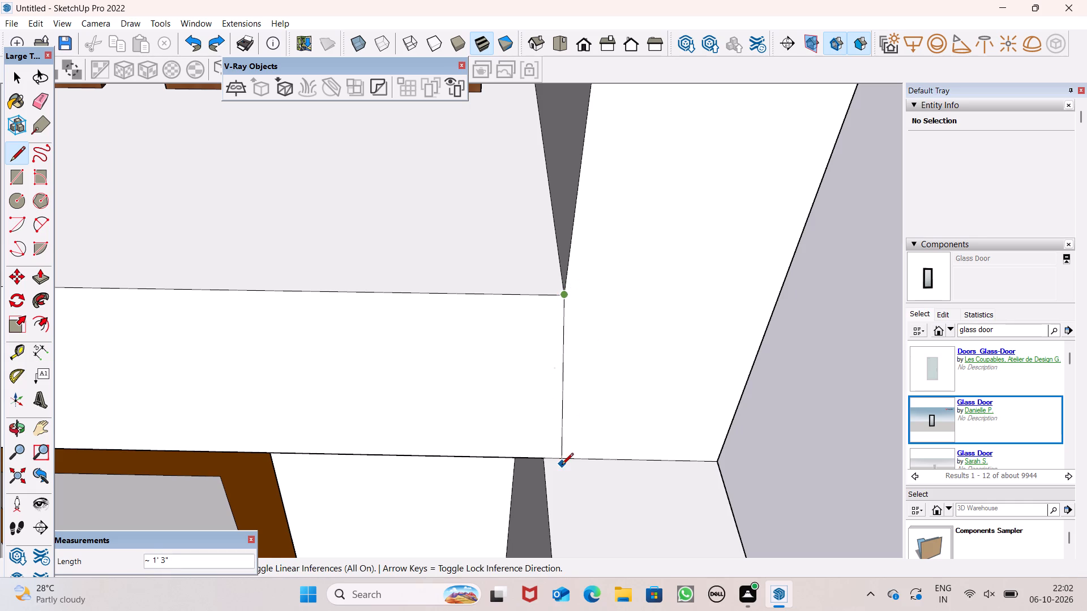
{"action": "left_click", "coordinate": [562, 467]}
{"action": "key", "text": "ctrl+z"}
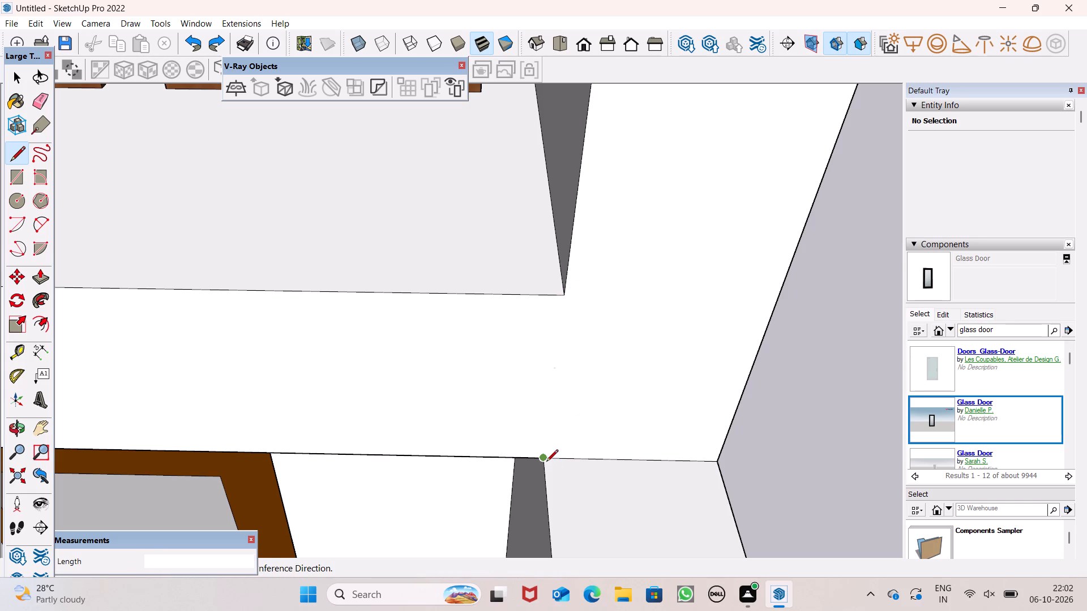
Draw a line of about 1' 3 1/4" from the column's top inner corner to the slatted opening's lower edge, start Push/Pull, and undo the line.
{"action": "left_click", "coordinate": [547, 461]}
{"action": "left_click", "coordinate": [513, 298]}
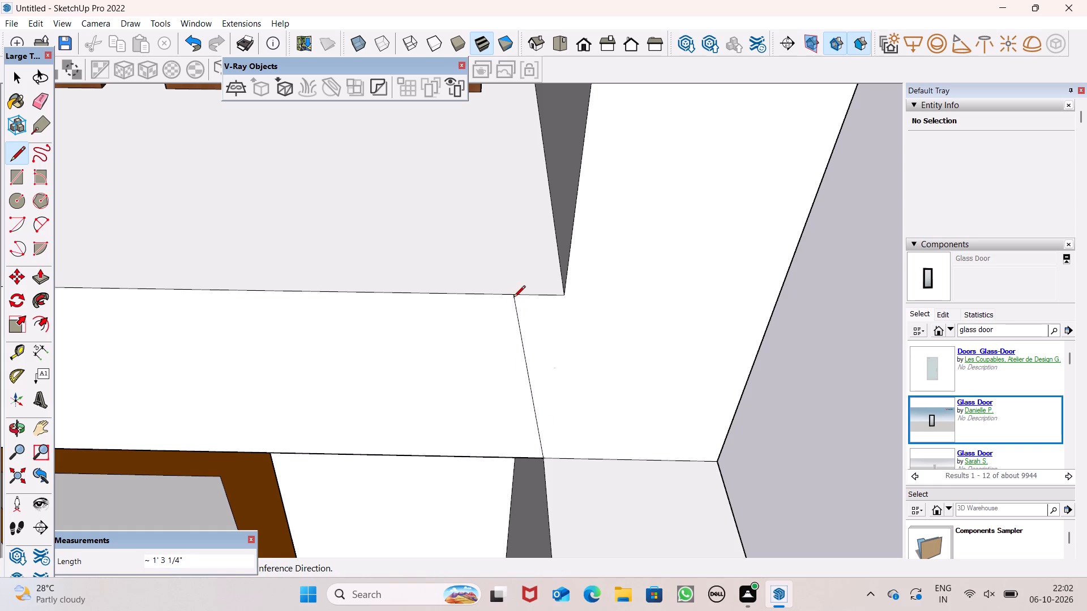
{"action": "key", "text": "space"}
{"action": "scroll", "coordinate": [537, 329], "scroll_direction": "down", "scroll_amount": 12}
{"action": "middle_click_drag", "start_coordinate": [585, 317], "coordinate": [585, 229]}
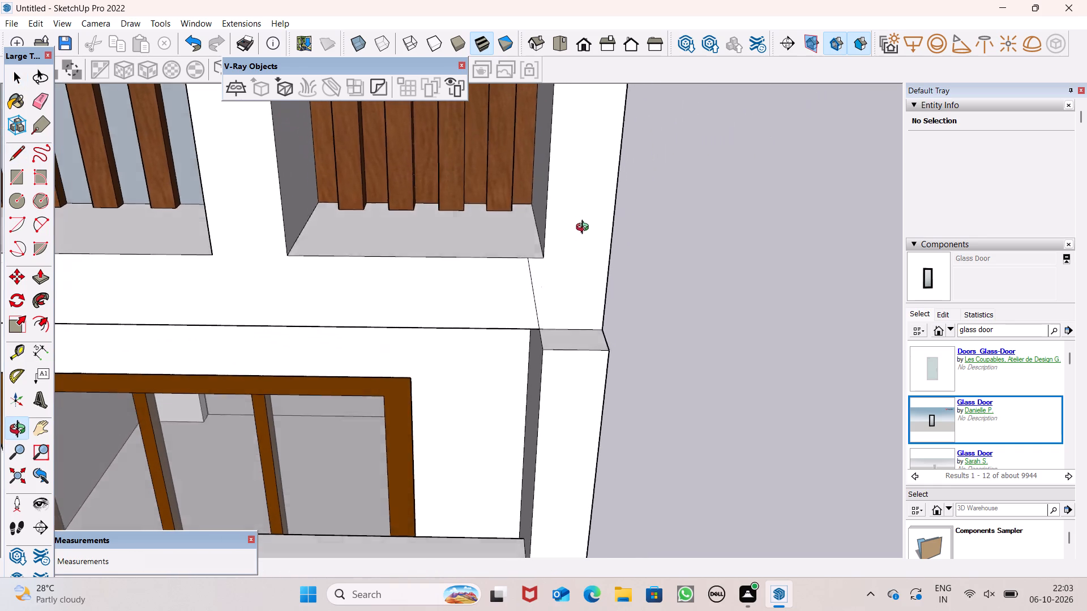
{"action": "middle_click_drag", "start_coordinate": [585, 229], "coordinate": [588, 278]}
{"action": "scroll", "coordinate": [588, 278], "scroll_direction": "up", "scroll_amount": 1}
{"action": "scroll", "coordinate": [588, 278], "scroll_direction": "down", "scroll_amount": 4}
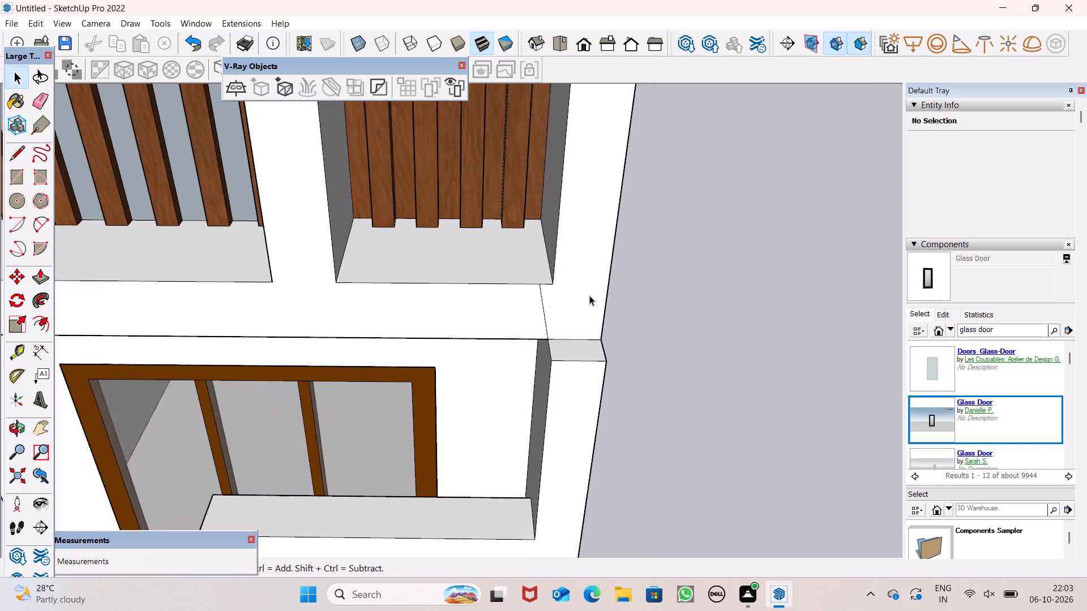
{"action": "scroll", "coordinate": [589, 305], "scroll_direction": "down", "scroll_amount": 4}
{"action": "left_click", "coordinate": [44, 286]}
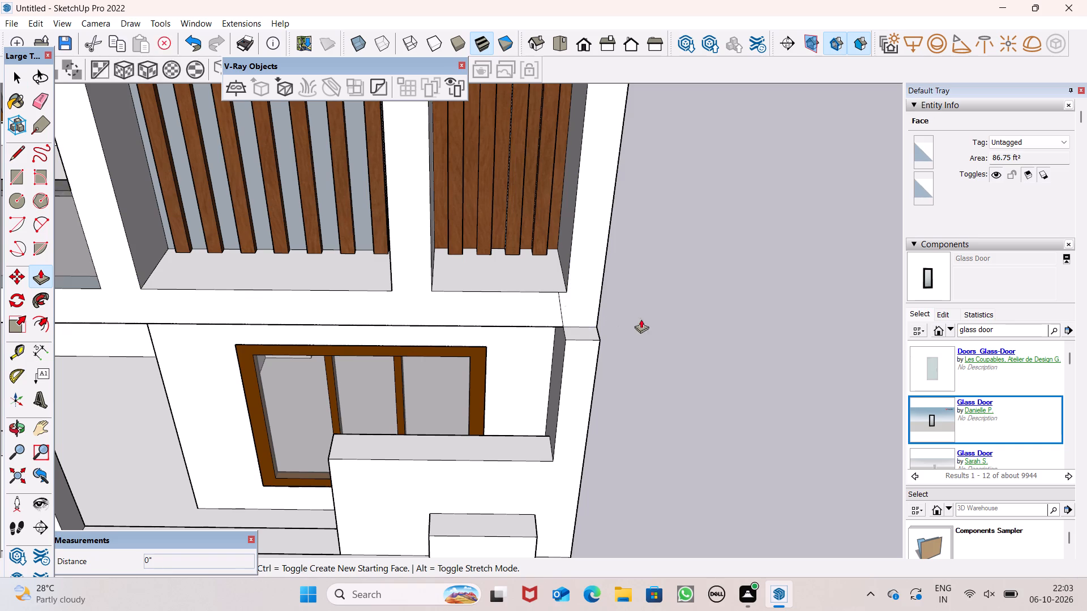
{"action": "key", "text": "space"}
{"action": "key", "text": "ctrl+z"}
Search the 3D Warehouse components for "gate", replacing the glass door search.
{"action": "scroll", "coordinate": [647, 338], "scroll_direction": "down", "scroll_amount": 10}
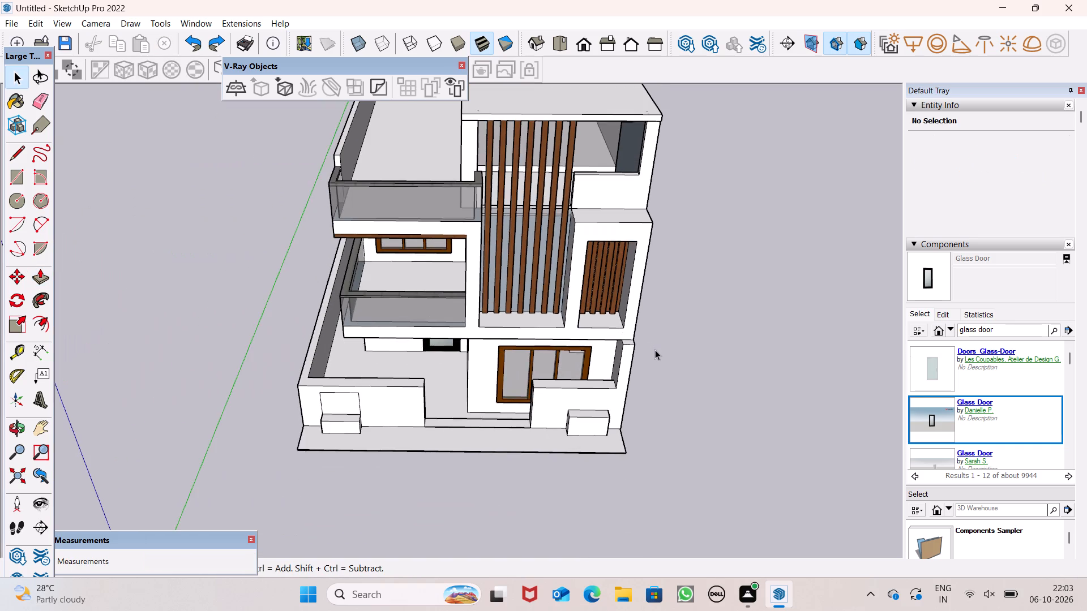
{"action": "scroll", "coordinate": [655, 350], "scroll_direction": "down", "scroll_amount": 1}
{"action": "middle_click_drag", "start_coordinate": [653, 331], "coordinate": [597, 335]}
{"action": "scroll", "coordinate": [597, 325], "scroll_direction": "up", "scroll_amount": 1}
{"action": "scroll", "coordinate": [613, 294], "scroll_direction": "down", "scroll_amount": 2}
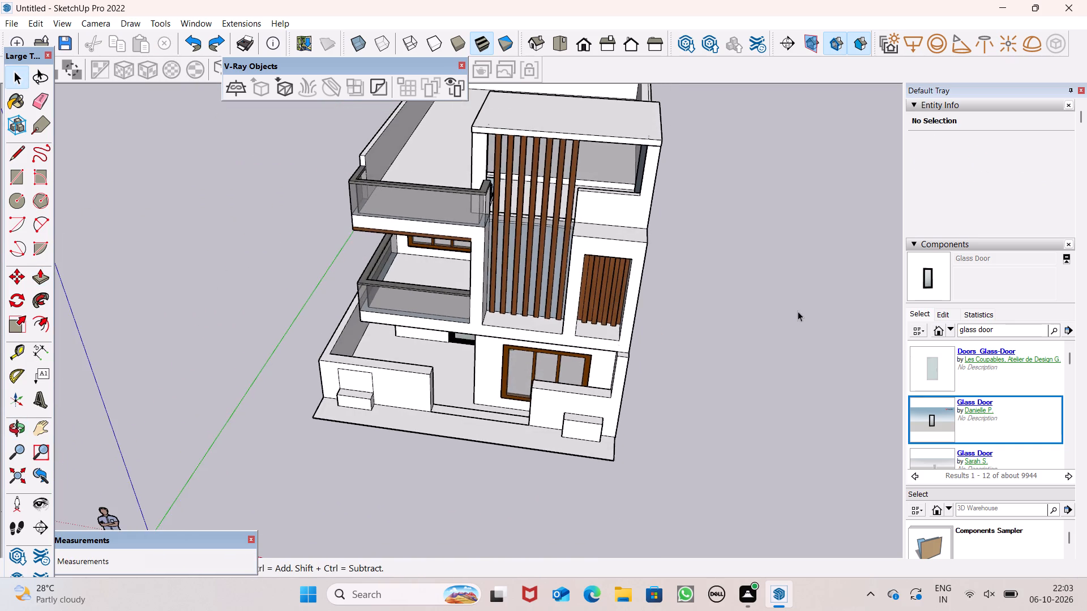
{"action": "scroll", "coordinate": [795, 306], "scroll_direction": "down", "scroll_amount": 4}
{"action": "middle_click_drag", "start_coordinate": [793, 315], "coordinate": [808, 273]}
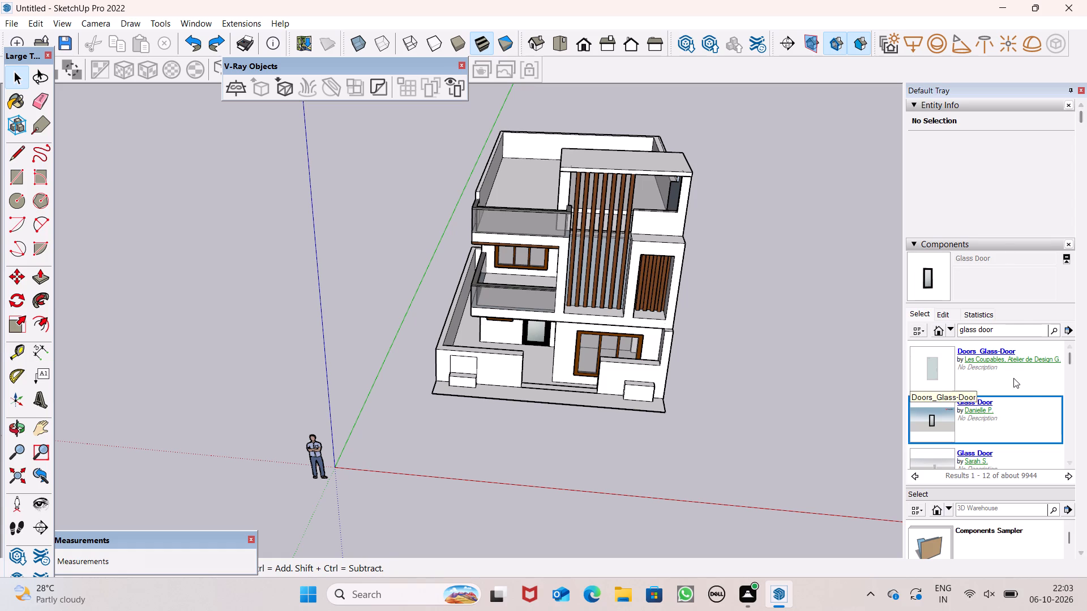
{"action": "scroll", "coordinate": [958, 278], "scroll_direction": "down", "scroll_amount": 1}
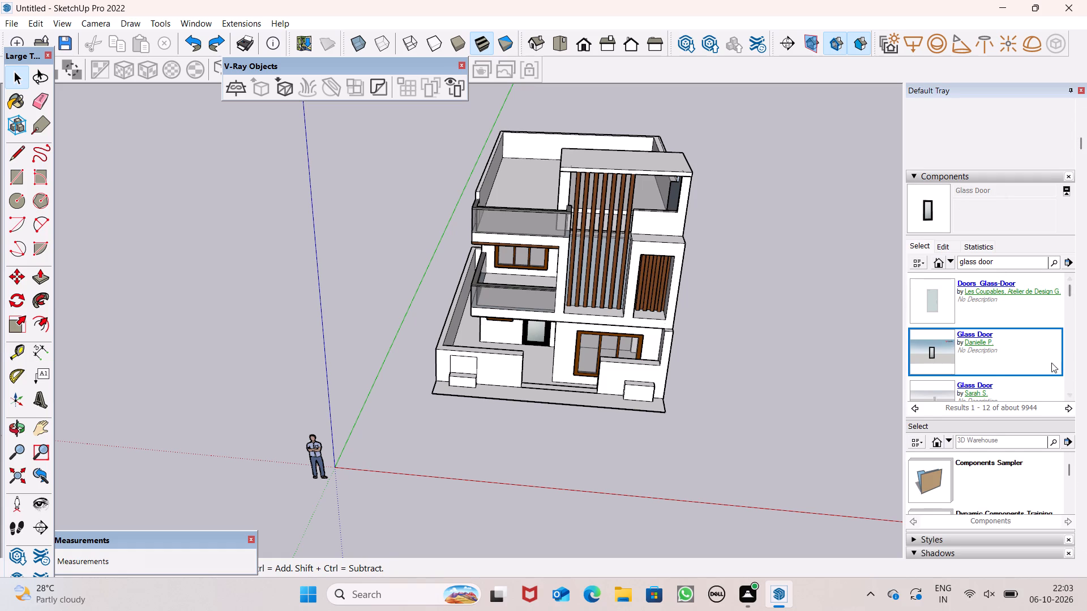
{"action": "scroll", "coordinate": [993, 363], "scroll_direction": "up", "scroll_amount": 1}
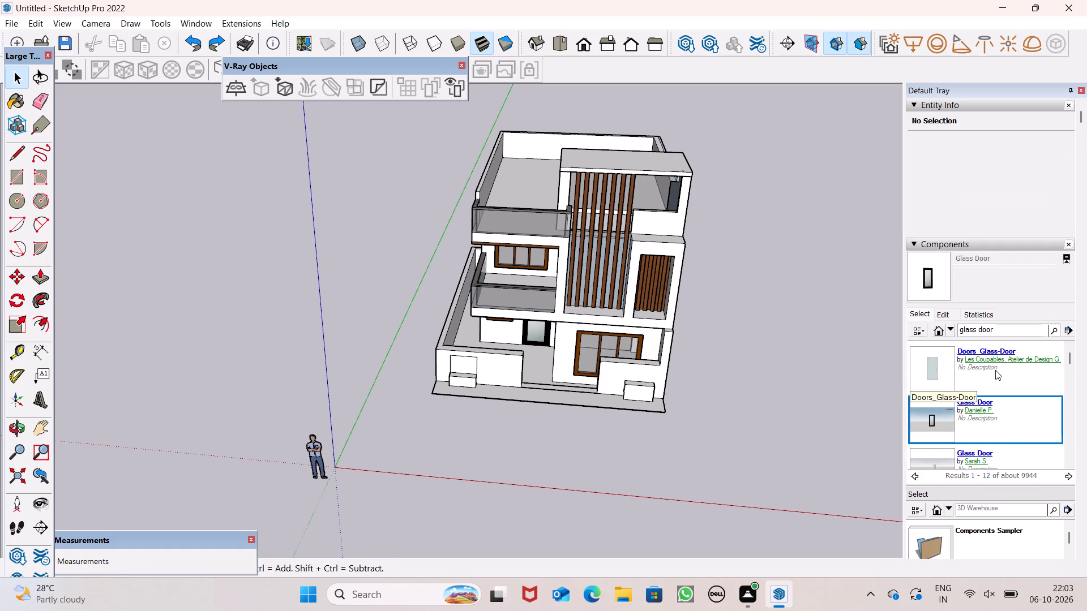
{"action": "left_click", "coordinate": [1007, 332]}
{"action": "key", "text": "BackSpace"}
{"action": "key", "text": "BackSpace"}
{"action": "key", "text": "BackSpace"}
{"action": "key", "text": "BackSpace"}
{"action": "key", "text": "BackSpace"}
{"action": "key", "text": "BackSpace"}
{"action": "key", "text": "BackSpace"}
{"action": "key", "text": "BackSpace"}
{"action": "key", "text": "BackSpace"}
{"action": "key", "text": "BackSpace"}
{"action": "key", "text": "BackSpace"}
{"action": "key", "text": "BackSpace"}
{"action": "key", "text": "BackSpace"}
{"action": "key", "text": "BackSpace"}
{"action": "key", "text": "BackSpace"}
{"action": "key", "text": "BackSpace"}
{"action": "key", "text": "BackSpace"}
{"action": "key", "text": "BackSpace"}
{"action": "key", "text": "BackSpace"}
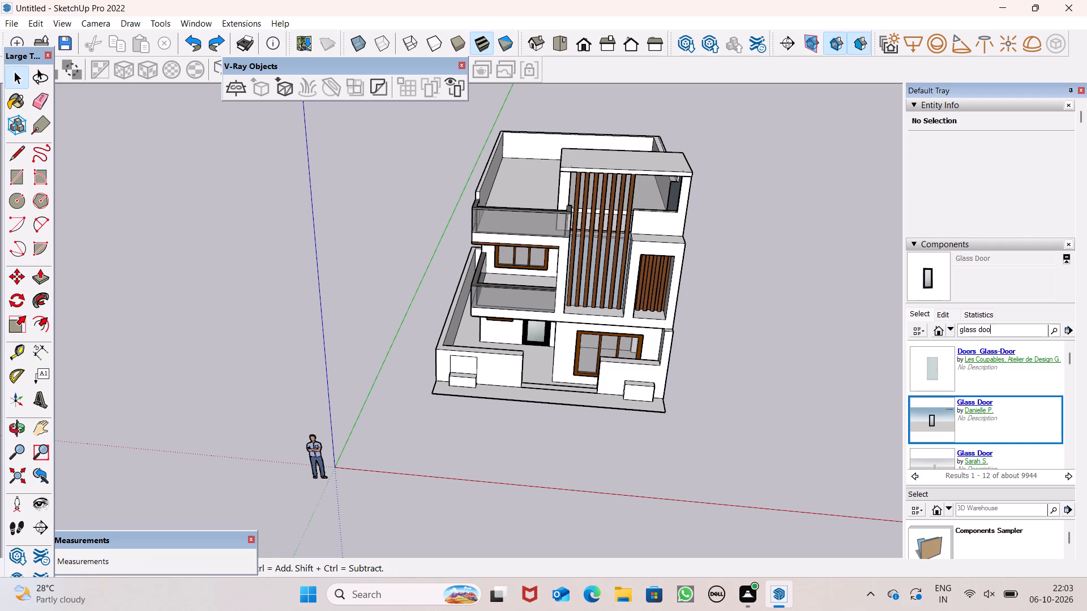
{"action": "type", "text": "gate"}
{"action": "key", "text": "Return"}
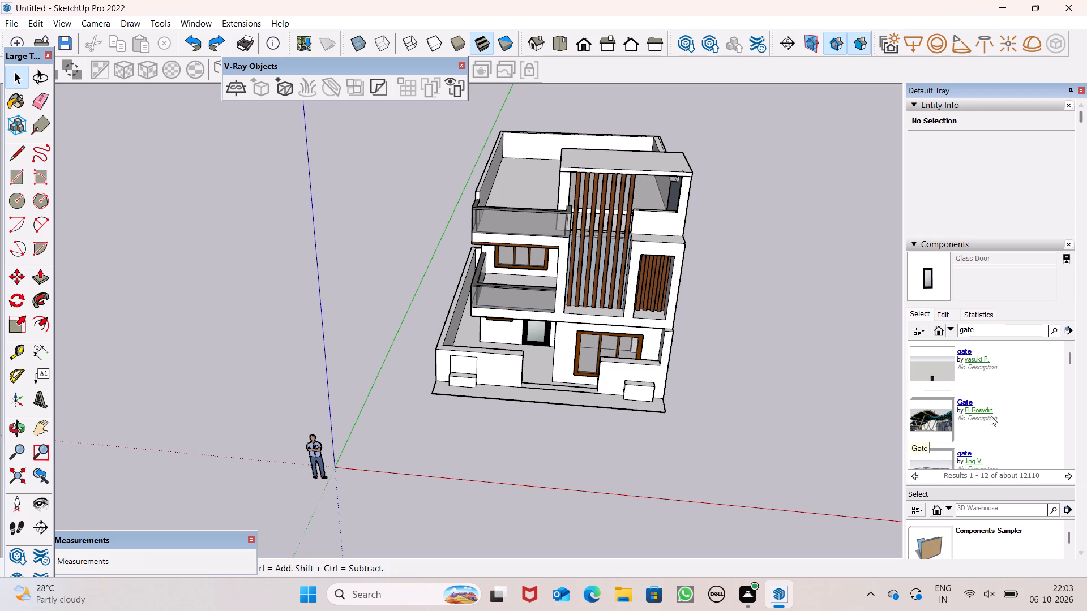
Browse the gate search results and open the gate collection with the dark fence thumbnail.
{"action": "scroll", "coordinate": [991, 410], "scroll_direction": "down", "scroll_amount": 9}
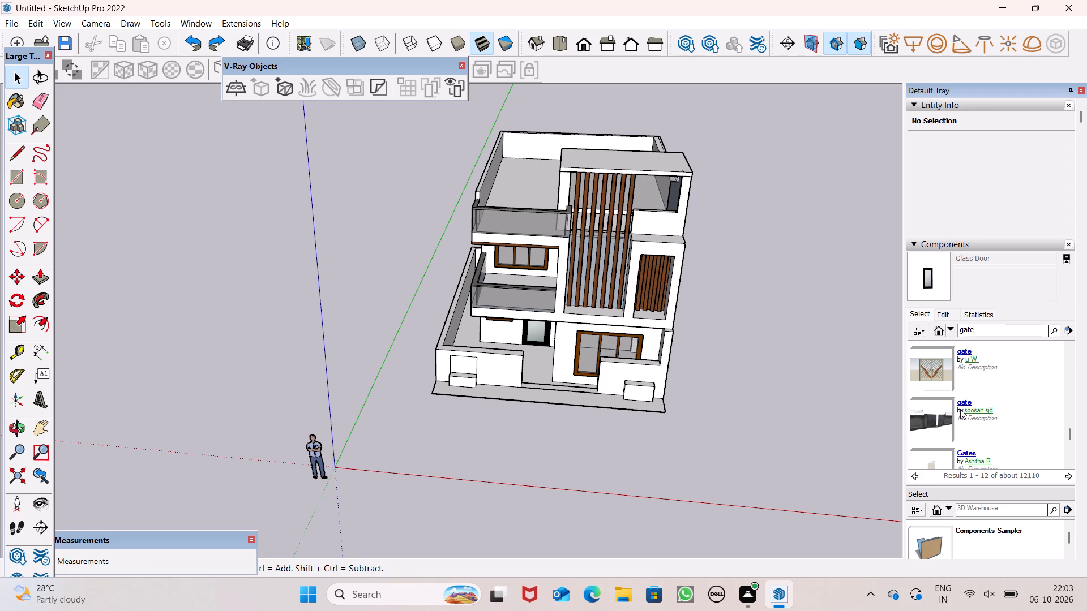
{"action": "scroll", "coordinate": [960, 409], "scroll_direction": "down", "scroll_amount": 3}
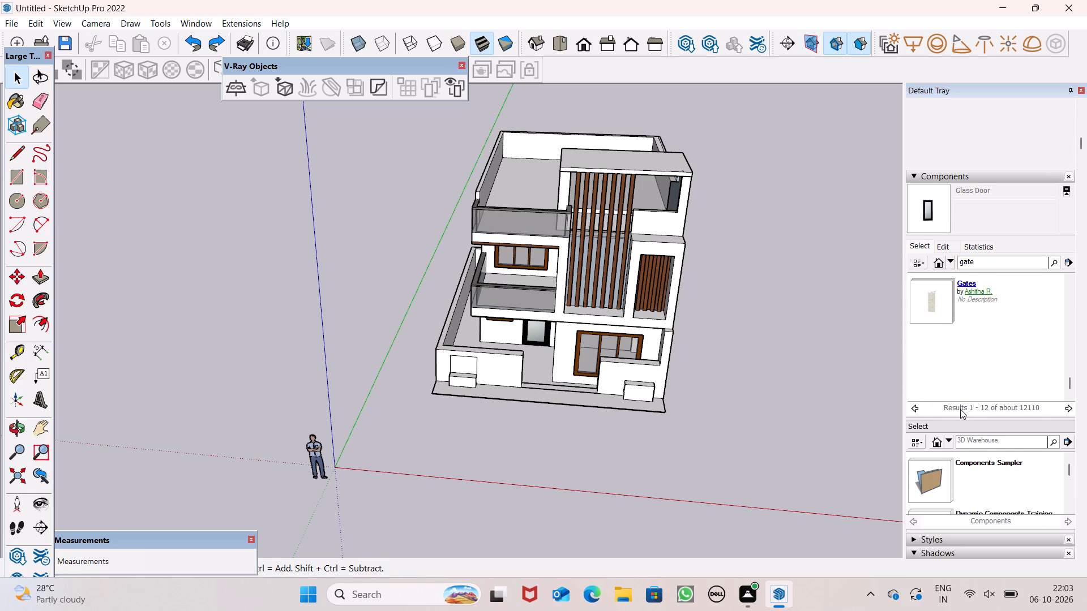
{"action": "scroll", "coordinate": [960, 409], "scroll_direction": "up", "scroll_amount": 9}
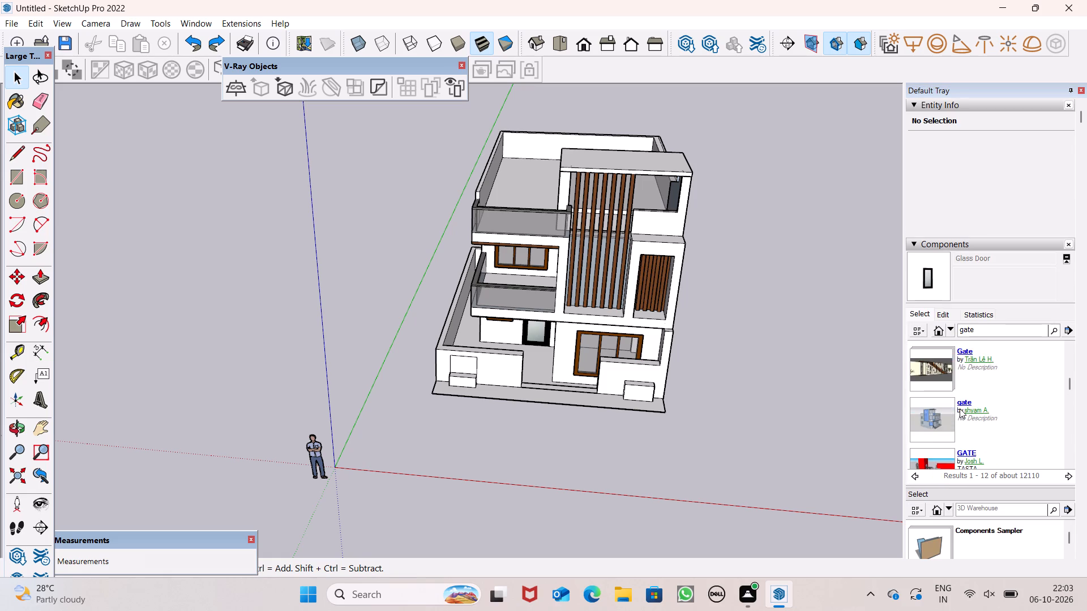
{"action": "scroll", "coordinate": [960, 408], "scroll_direction": "up", "scroll_amount": 8}
{"action": "scroll", "coordinate": [960, 408], "scroll_direction": "down", "scroll_amount": 1}
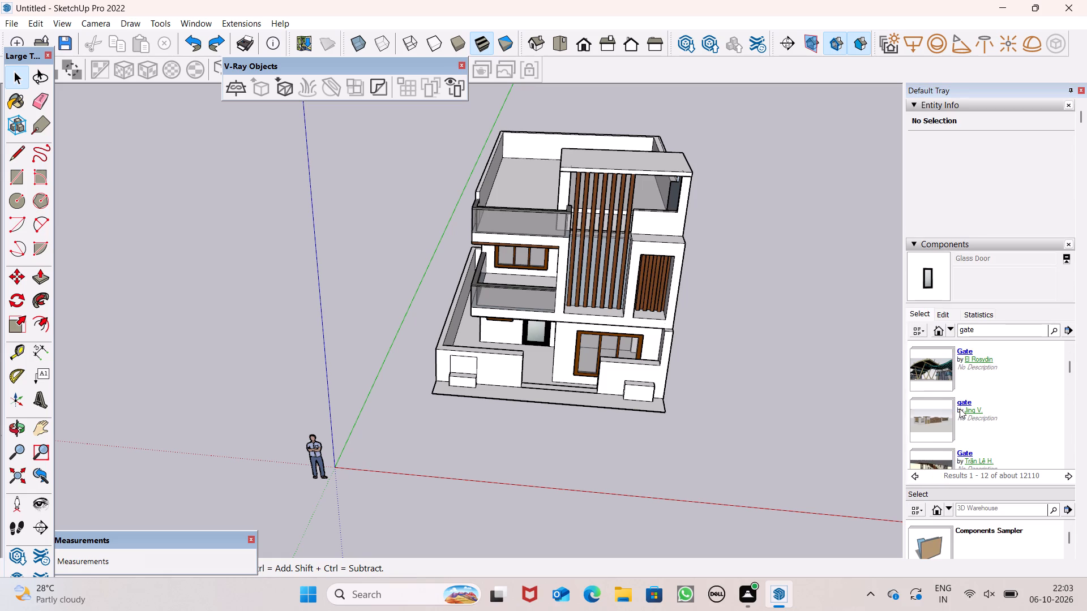
{"action": "scroll", "coordinate": [956, 397], "scroll_direction": "up", "scroll_amount": 7}
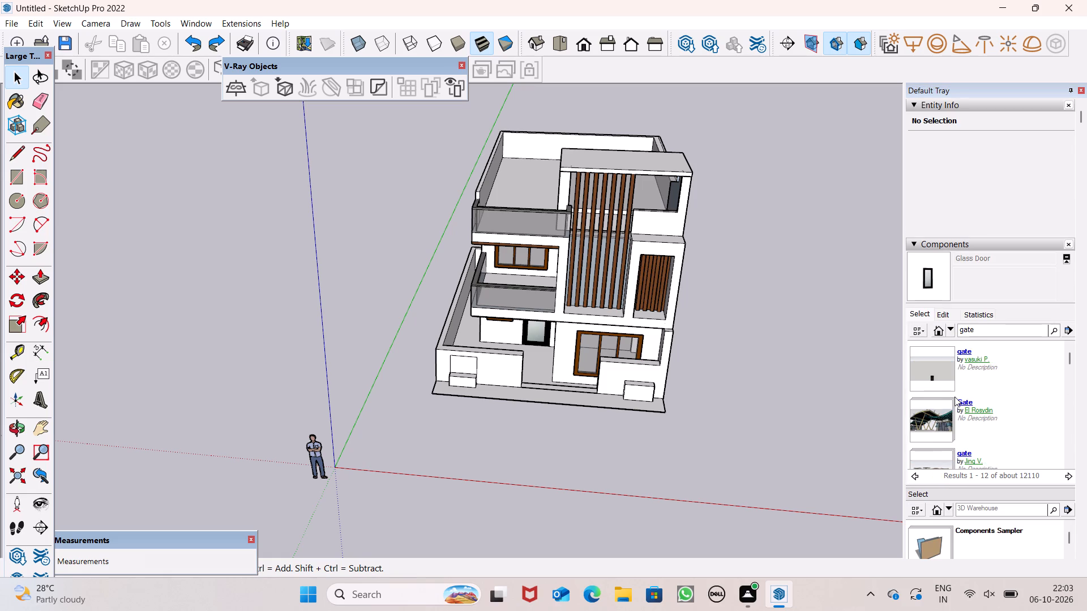
{"action": "scroll", "coordinate": [933, 385], "scroll_direction": "down", "scroll_amount": 3}
{"action": "scroll", "coordinate": [930, 383], "scroll_direction": "up", "scroll_amount": 1}
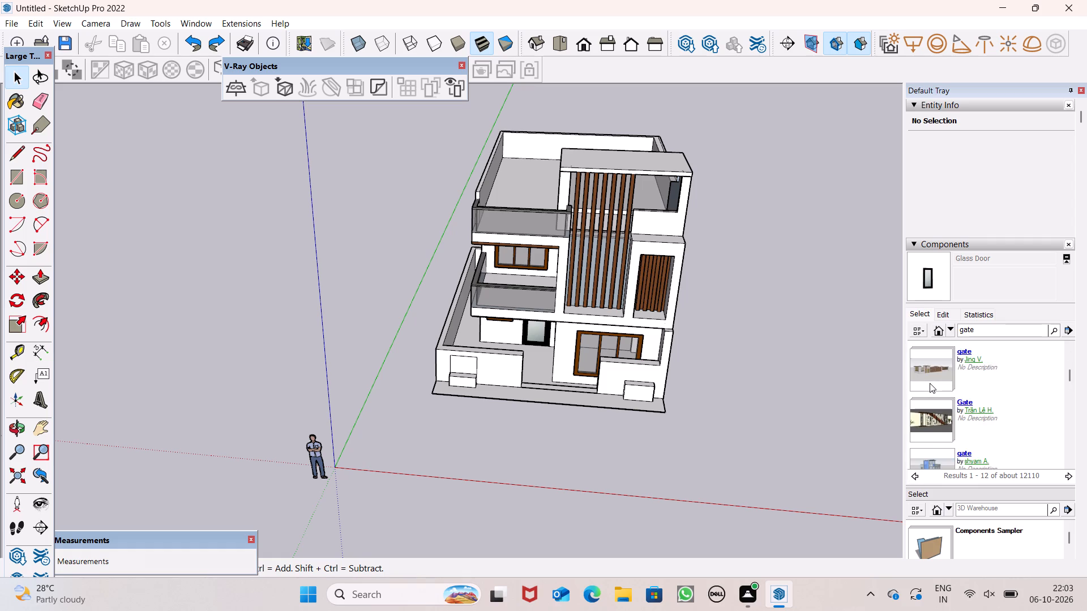
{"action": "scroll", "coordinate": [930, 383], "scroll_direction": "down", "scroll_amount": 4}
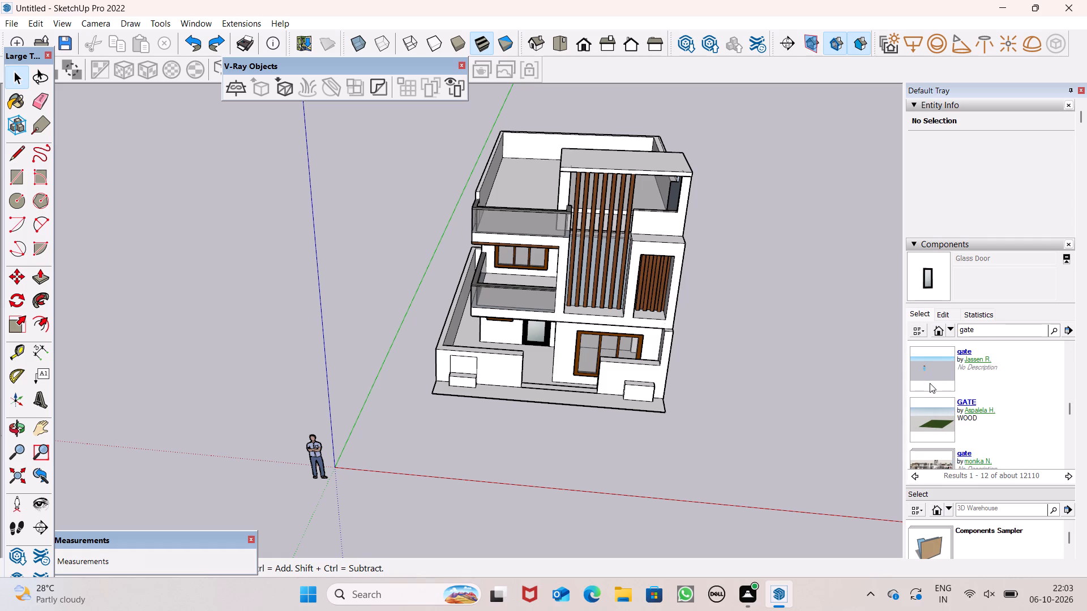
{"action": "scroll", "coordinate": [930, 386], "scroll_direction": "down", "scroll_amount": 3}
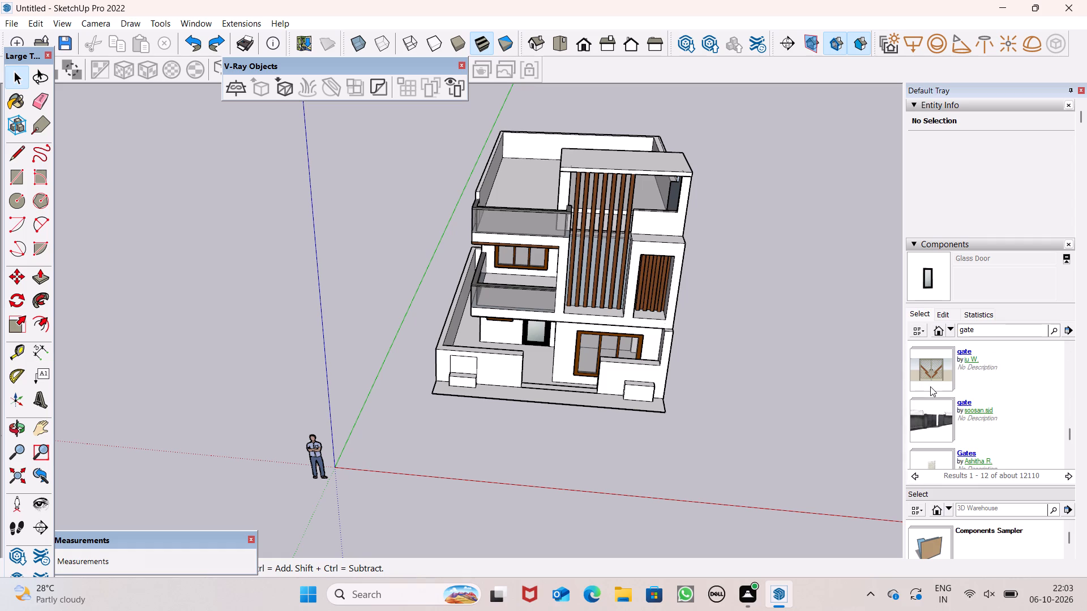
{"action": "left_click", "coordinate": [943, 420]}
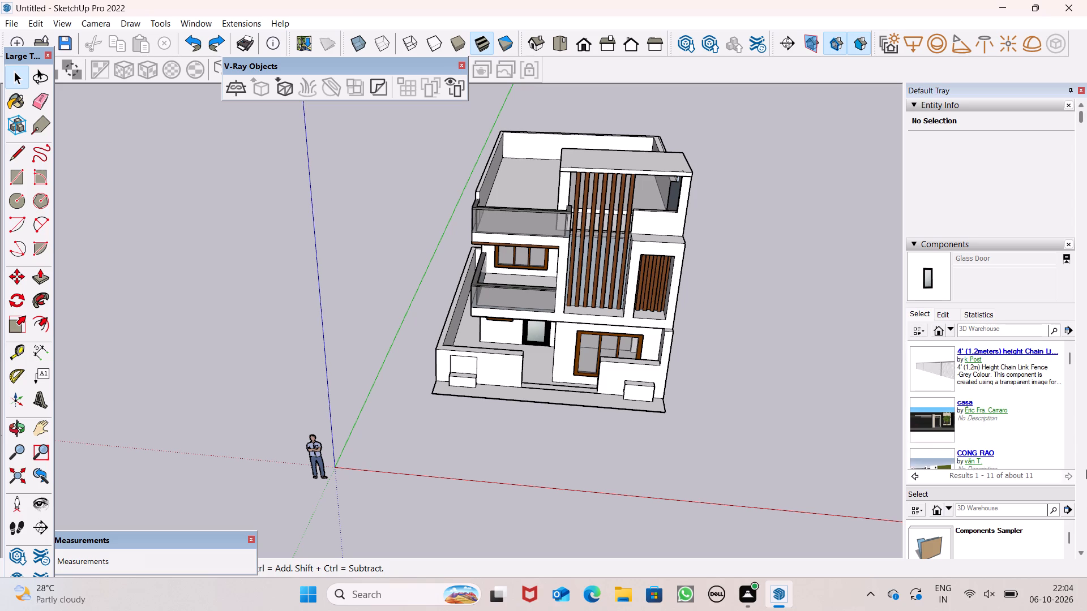
Insert the "gate and concrete fence" component from the collection and place it beside the house, clear of its side wall.
{"action": "scroll", "coordinate": [970, 395], "scroll_direction": "down", "scroll_amount": 2}
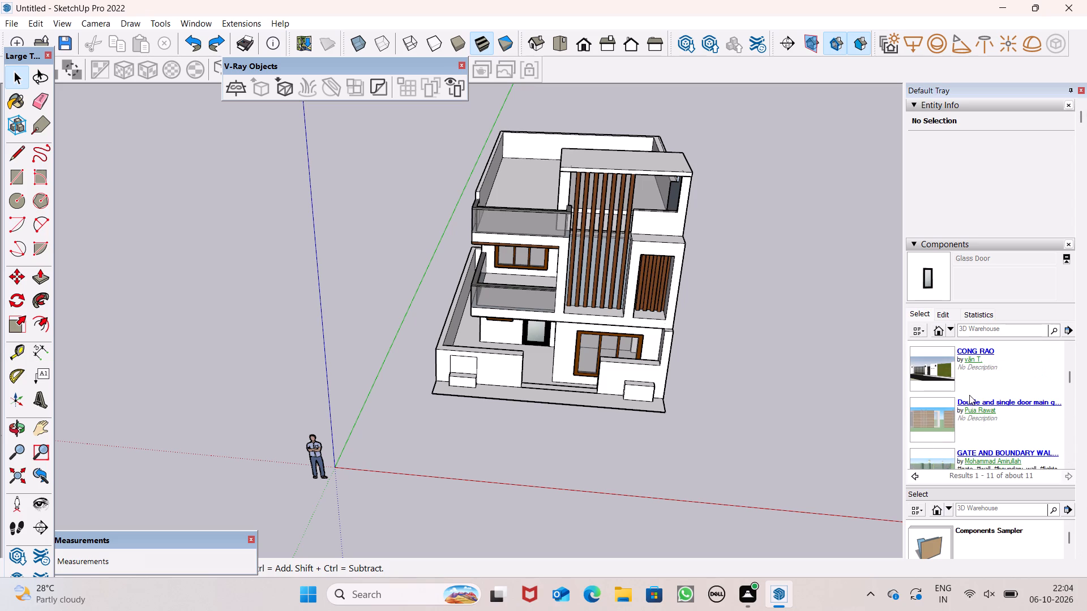
{"action": "scroll", "coordinate": [969, 395], "scroll_direction": "down", "scroll_amount": 3}
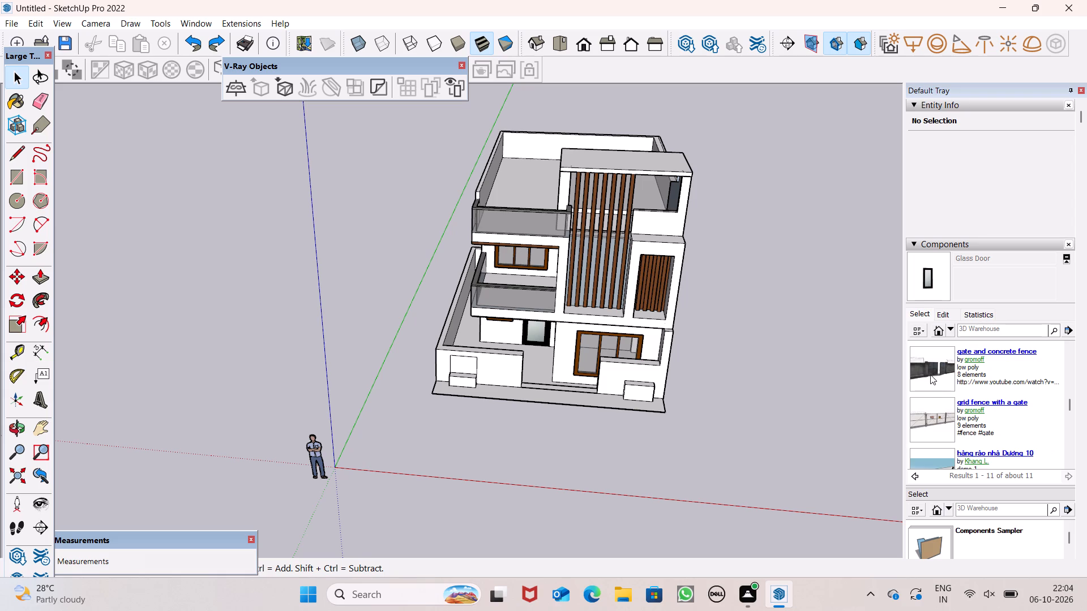
{"action": "left_click", "coordinate": [930, 375]}
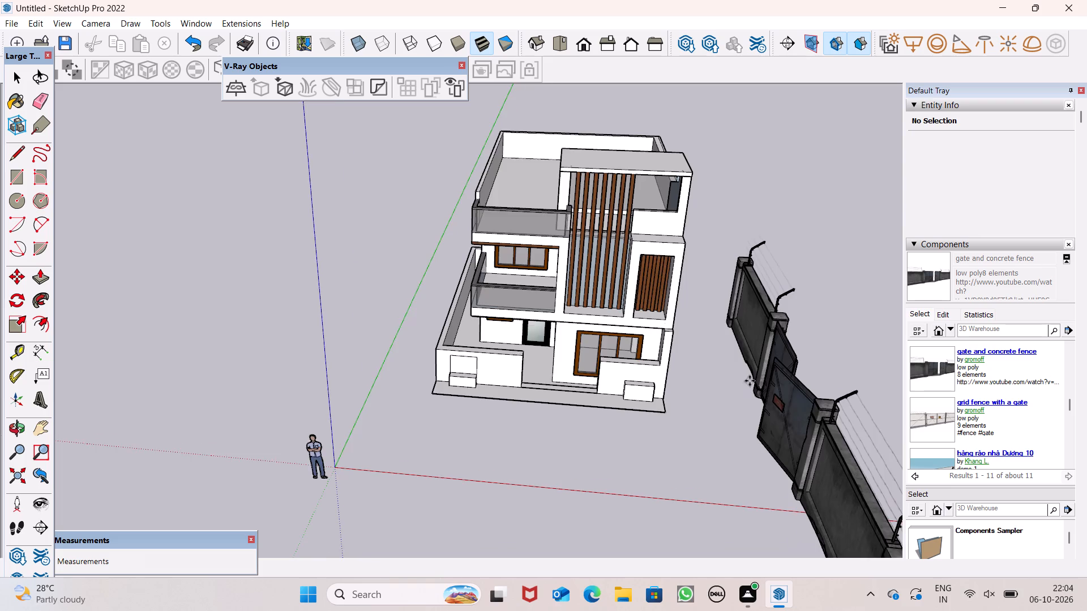
{"action": "scroll", "coordinate": [750, 381], "scroll_direction": "down", "scroll_amount": 13}
{"action": "scroll", "coordinate": [736, 398], "scroll_direction": "down", "scroll_amount": 11}
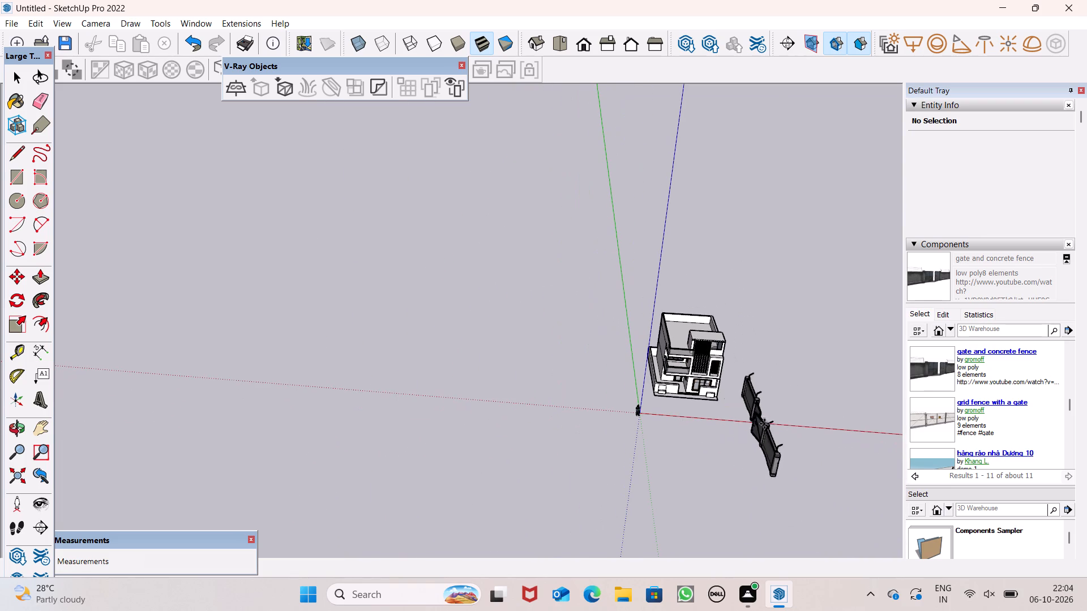
{"action": "middle_click_drag", "start_coordinate": [782, 404], "coordinate": [674, 396]}
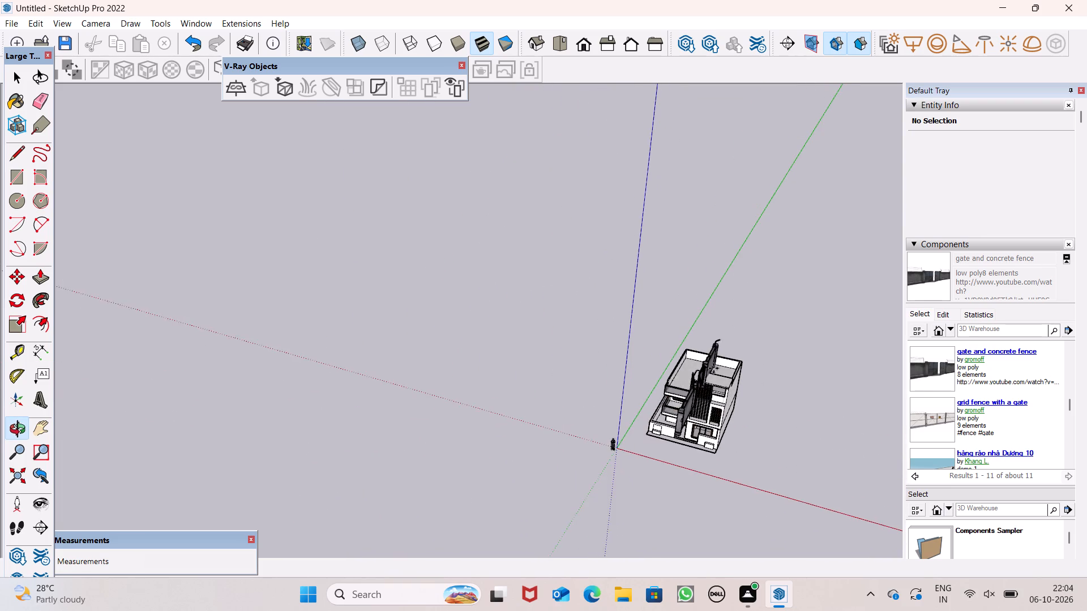
{"action": "scroll", "coordinate": [718, 309], "scroll_direction": "down", "scroll_amount": 7}
{"action": "scroll", "coordinate": [788, 394], "scroll_direction": "up", "scroll_amount": 15}
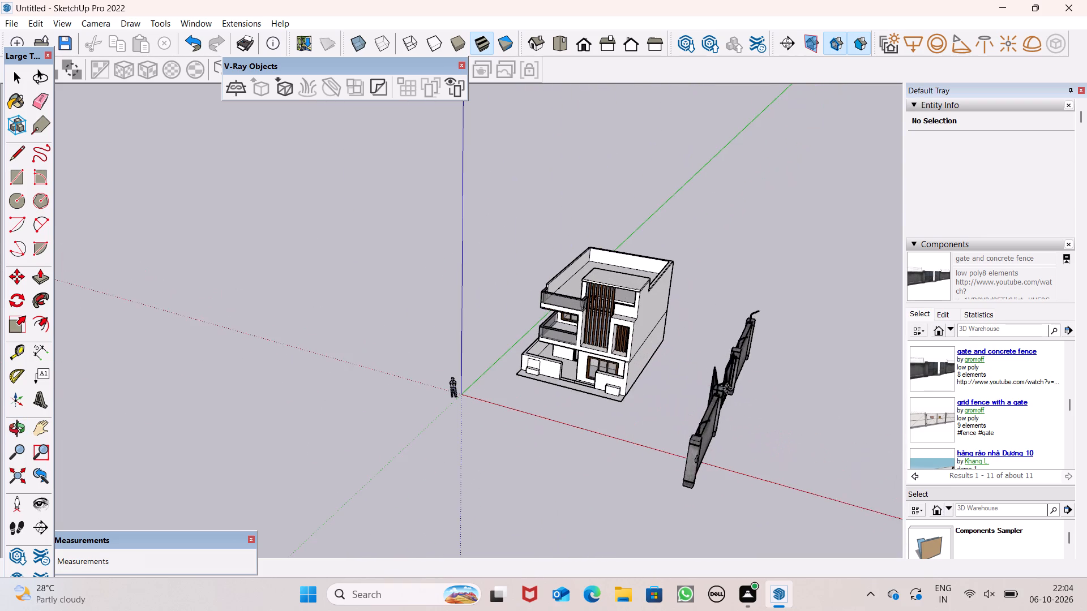
{"action": "scroll", "coordinate": [720, 388], "scroll_direction": "up", "scroll_amount": 6}
{"action": "left_click", "coordinate": [747, 364]}
{"action": "key", "text": "space"}
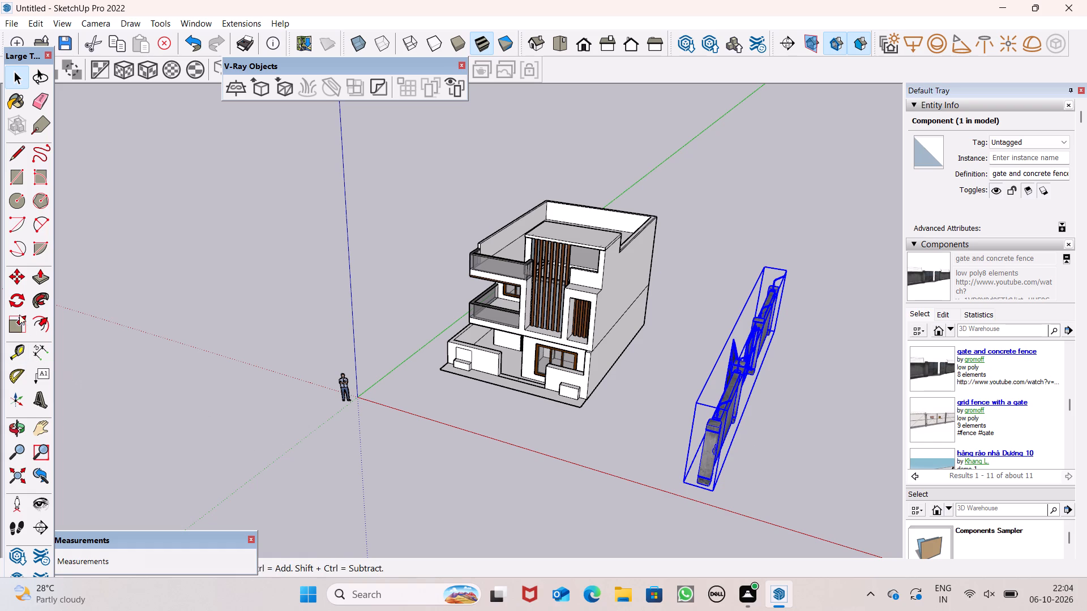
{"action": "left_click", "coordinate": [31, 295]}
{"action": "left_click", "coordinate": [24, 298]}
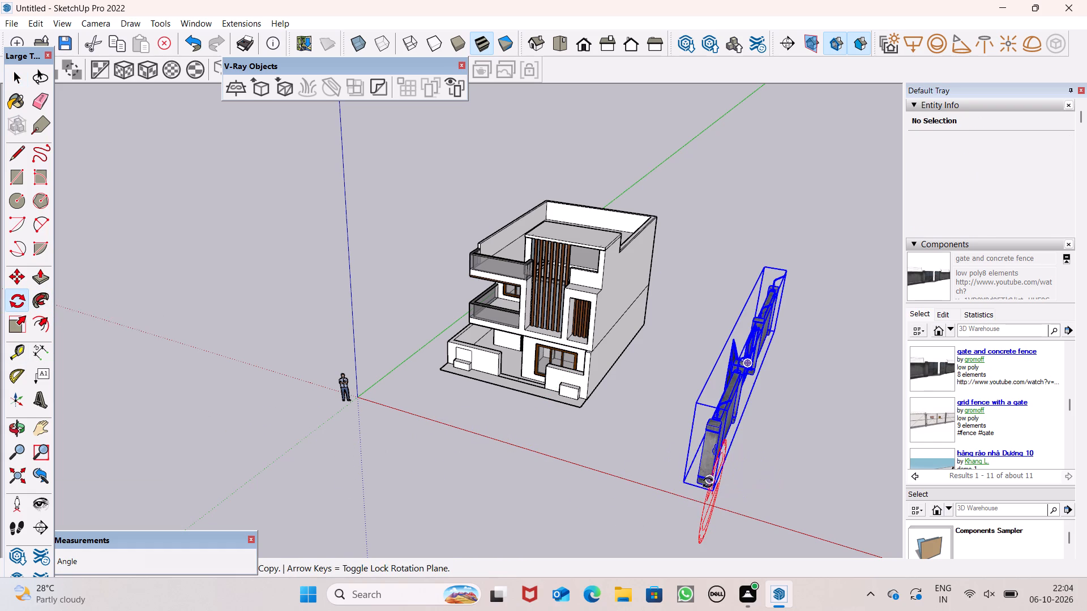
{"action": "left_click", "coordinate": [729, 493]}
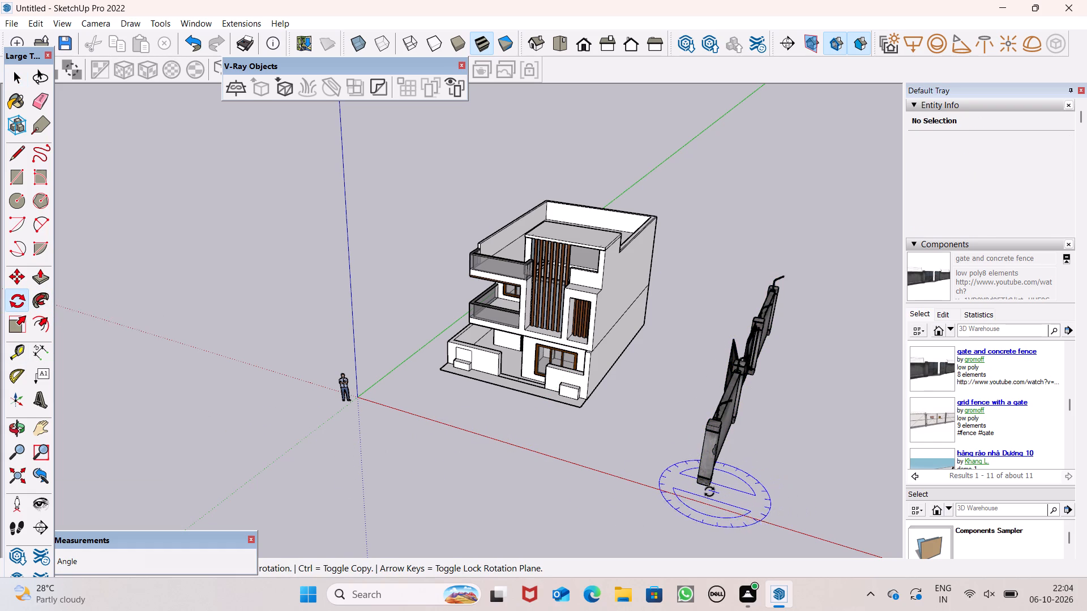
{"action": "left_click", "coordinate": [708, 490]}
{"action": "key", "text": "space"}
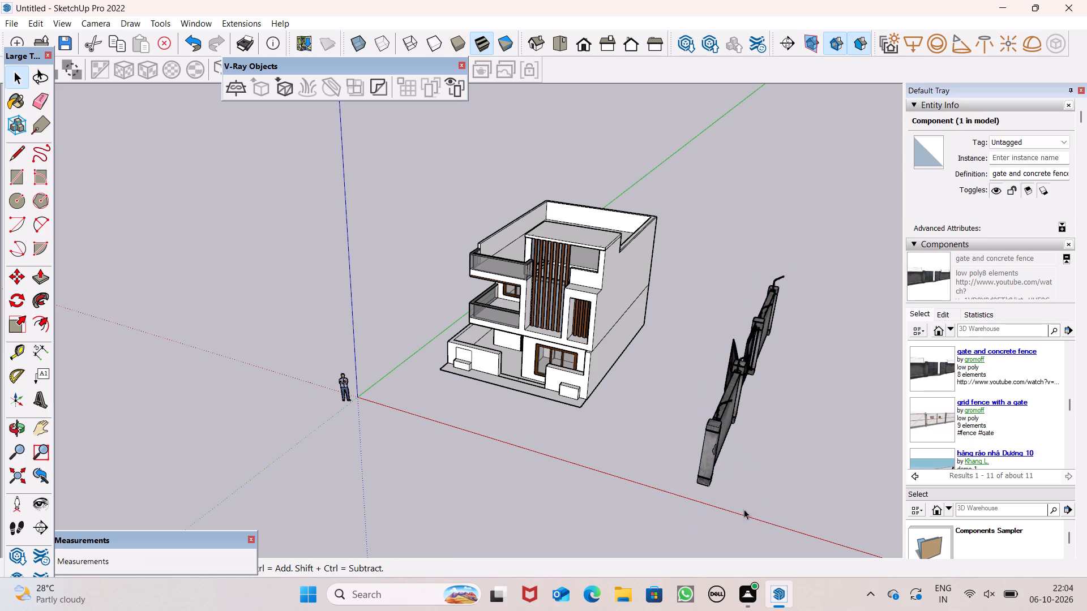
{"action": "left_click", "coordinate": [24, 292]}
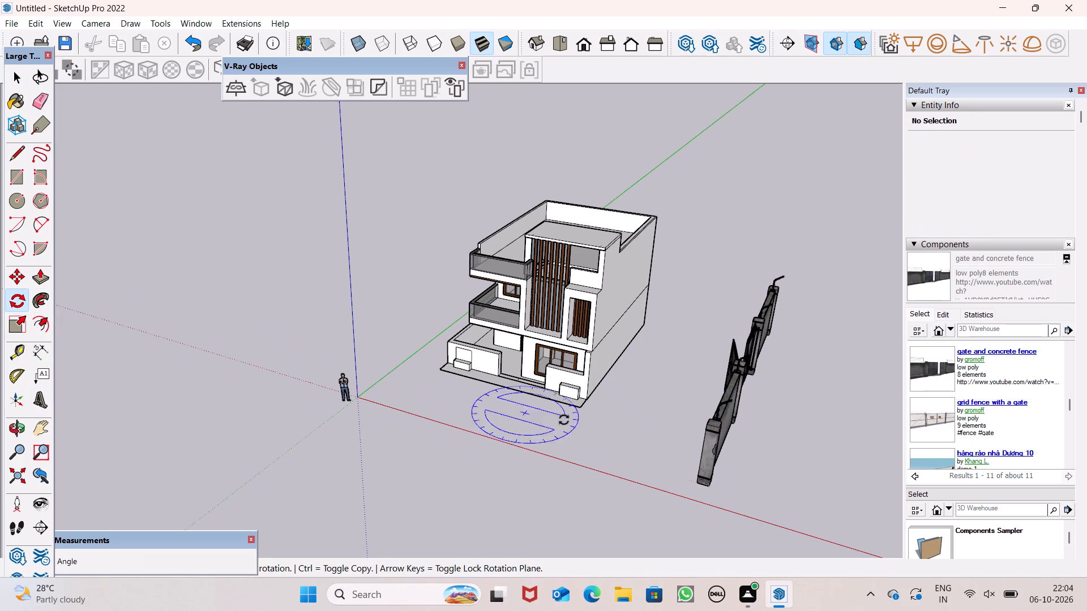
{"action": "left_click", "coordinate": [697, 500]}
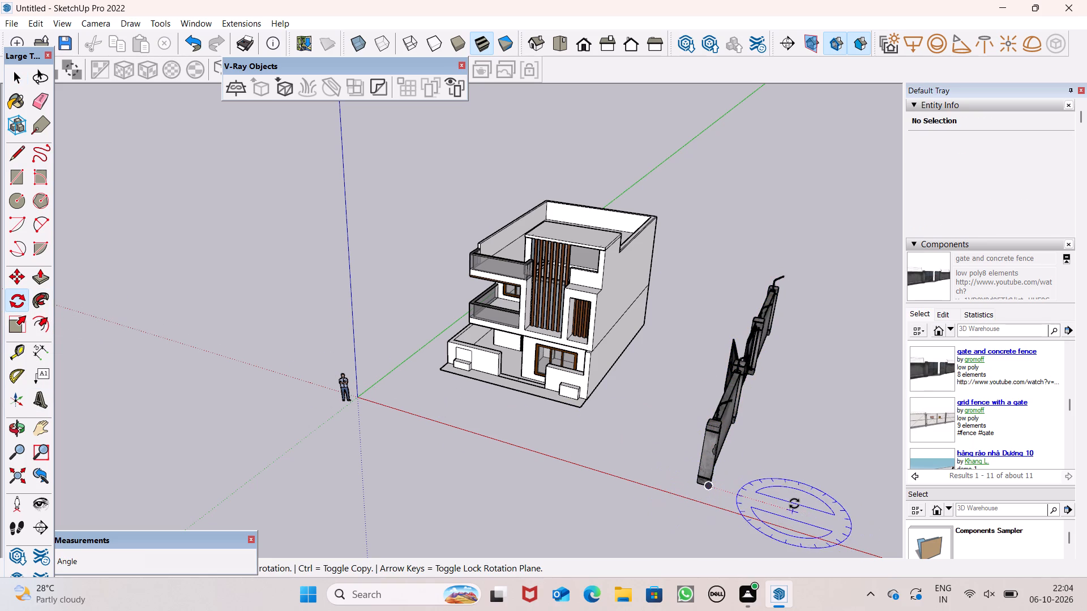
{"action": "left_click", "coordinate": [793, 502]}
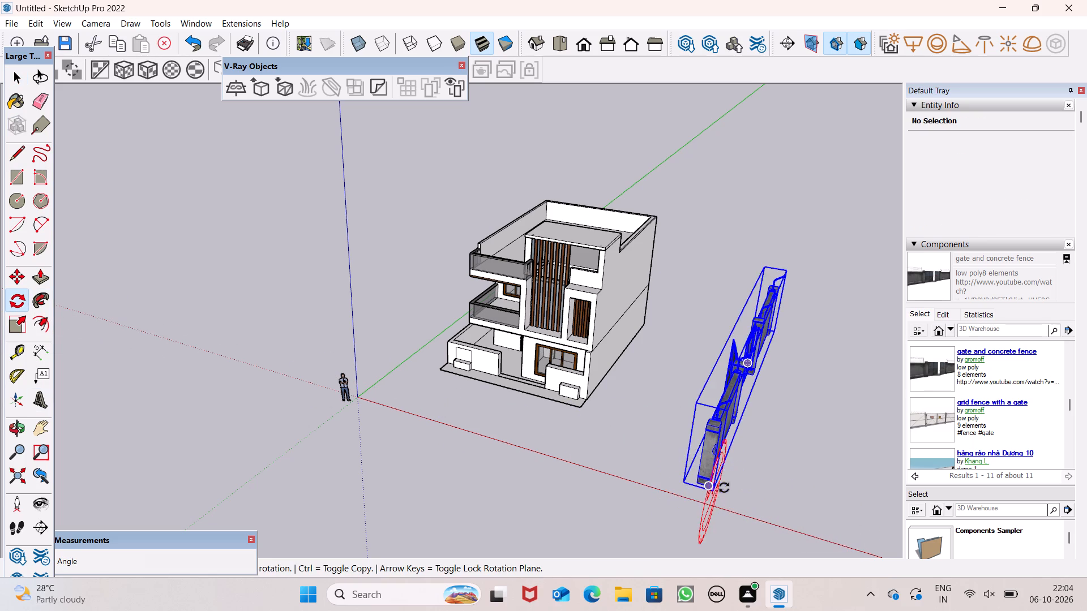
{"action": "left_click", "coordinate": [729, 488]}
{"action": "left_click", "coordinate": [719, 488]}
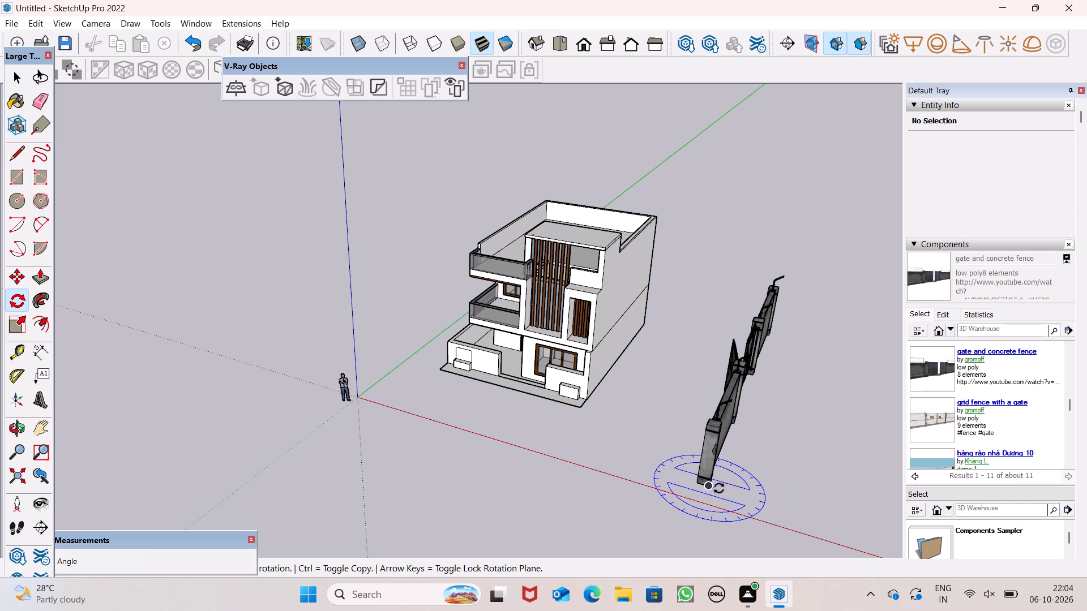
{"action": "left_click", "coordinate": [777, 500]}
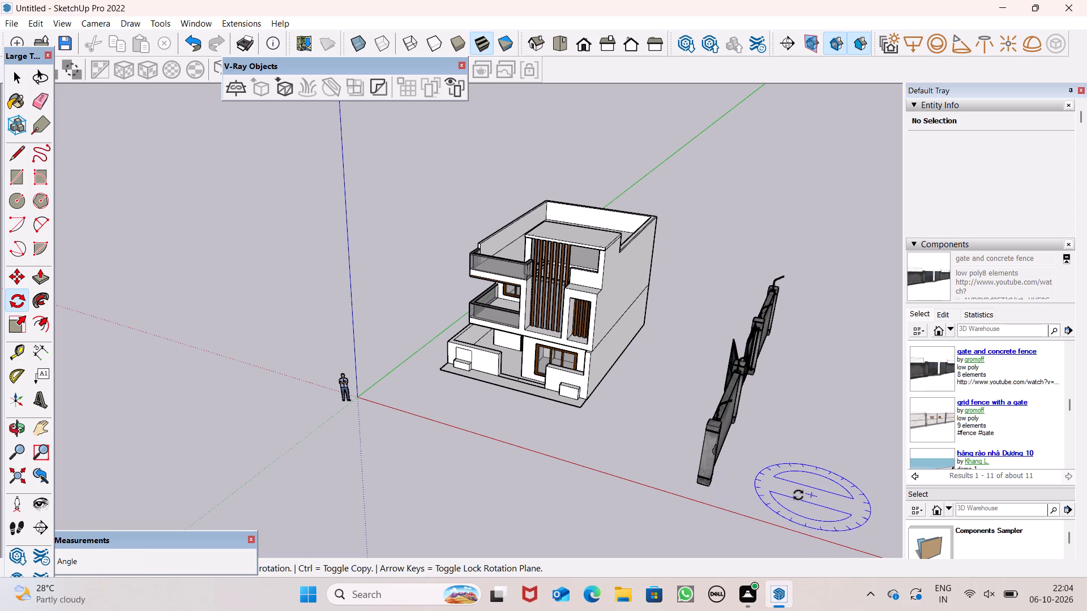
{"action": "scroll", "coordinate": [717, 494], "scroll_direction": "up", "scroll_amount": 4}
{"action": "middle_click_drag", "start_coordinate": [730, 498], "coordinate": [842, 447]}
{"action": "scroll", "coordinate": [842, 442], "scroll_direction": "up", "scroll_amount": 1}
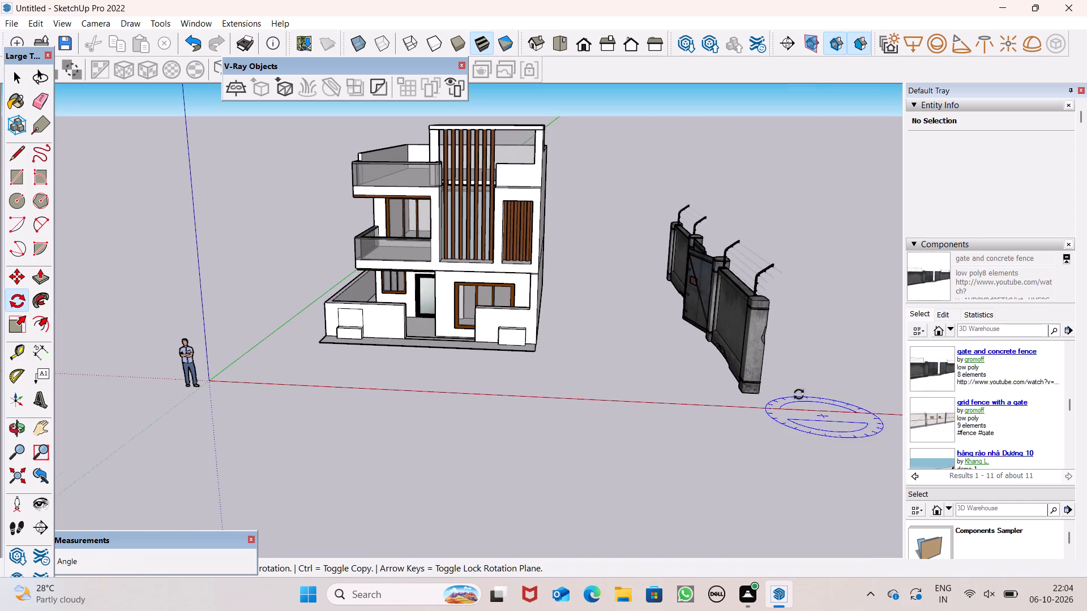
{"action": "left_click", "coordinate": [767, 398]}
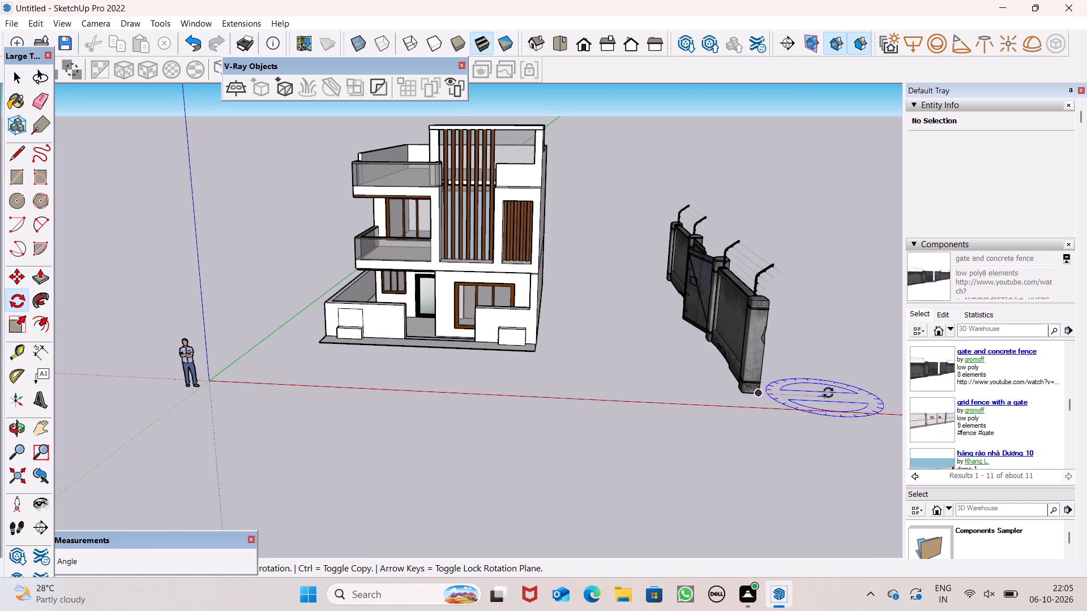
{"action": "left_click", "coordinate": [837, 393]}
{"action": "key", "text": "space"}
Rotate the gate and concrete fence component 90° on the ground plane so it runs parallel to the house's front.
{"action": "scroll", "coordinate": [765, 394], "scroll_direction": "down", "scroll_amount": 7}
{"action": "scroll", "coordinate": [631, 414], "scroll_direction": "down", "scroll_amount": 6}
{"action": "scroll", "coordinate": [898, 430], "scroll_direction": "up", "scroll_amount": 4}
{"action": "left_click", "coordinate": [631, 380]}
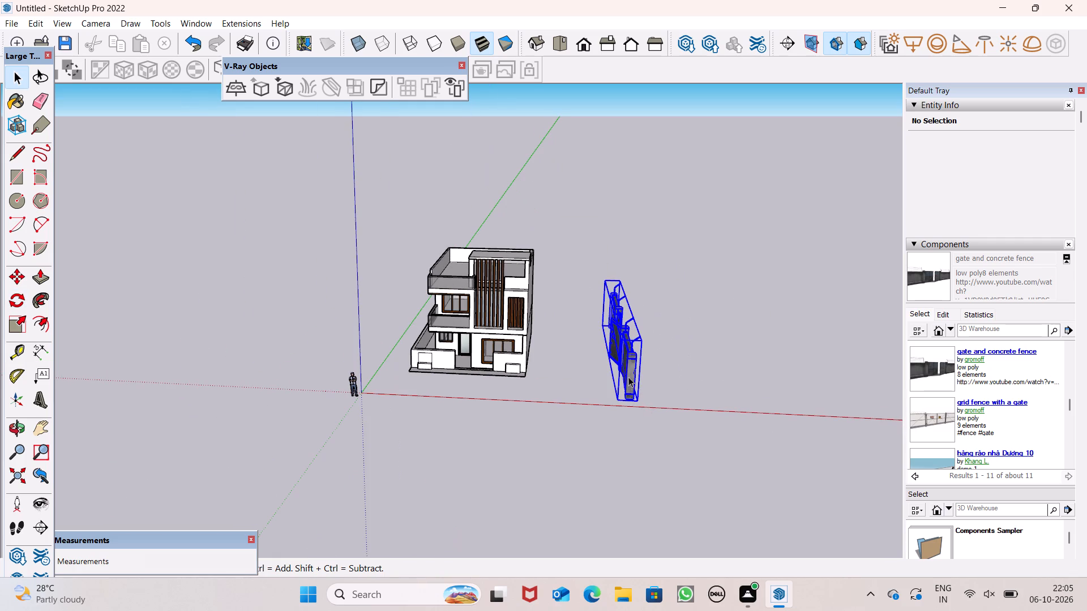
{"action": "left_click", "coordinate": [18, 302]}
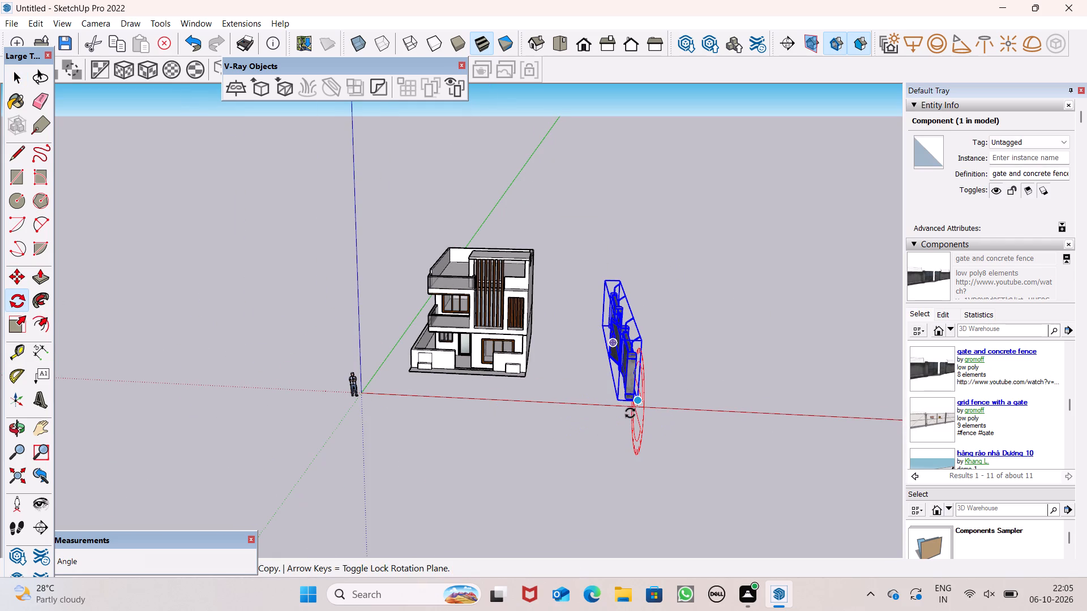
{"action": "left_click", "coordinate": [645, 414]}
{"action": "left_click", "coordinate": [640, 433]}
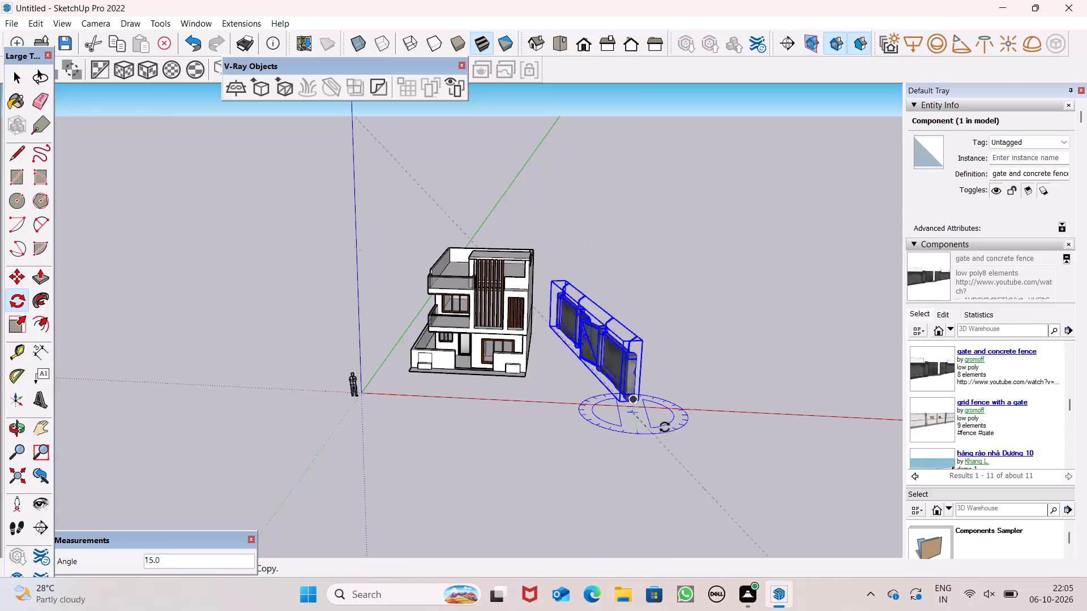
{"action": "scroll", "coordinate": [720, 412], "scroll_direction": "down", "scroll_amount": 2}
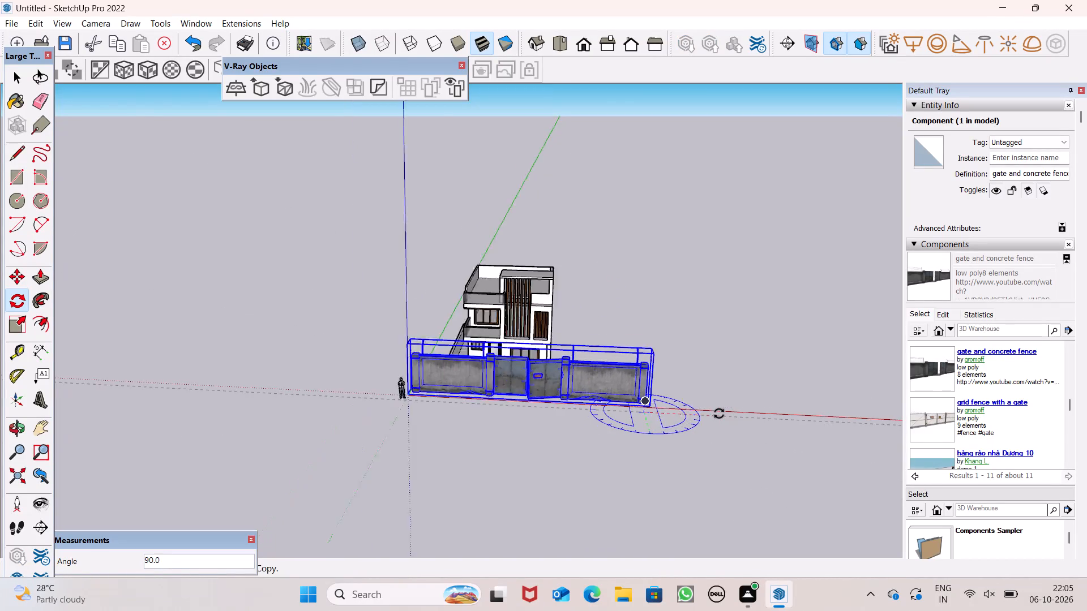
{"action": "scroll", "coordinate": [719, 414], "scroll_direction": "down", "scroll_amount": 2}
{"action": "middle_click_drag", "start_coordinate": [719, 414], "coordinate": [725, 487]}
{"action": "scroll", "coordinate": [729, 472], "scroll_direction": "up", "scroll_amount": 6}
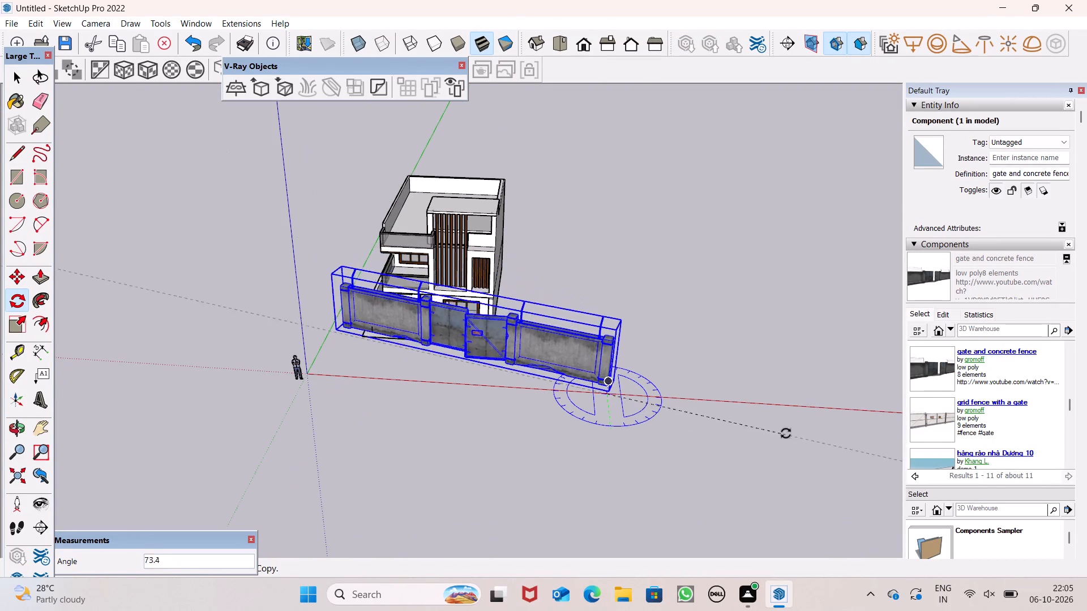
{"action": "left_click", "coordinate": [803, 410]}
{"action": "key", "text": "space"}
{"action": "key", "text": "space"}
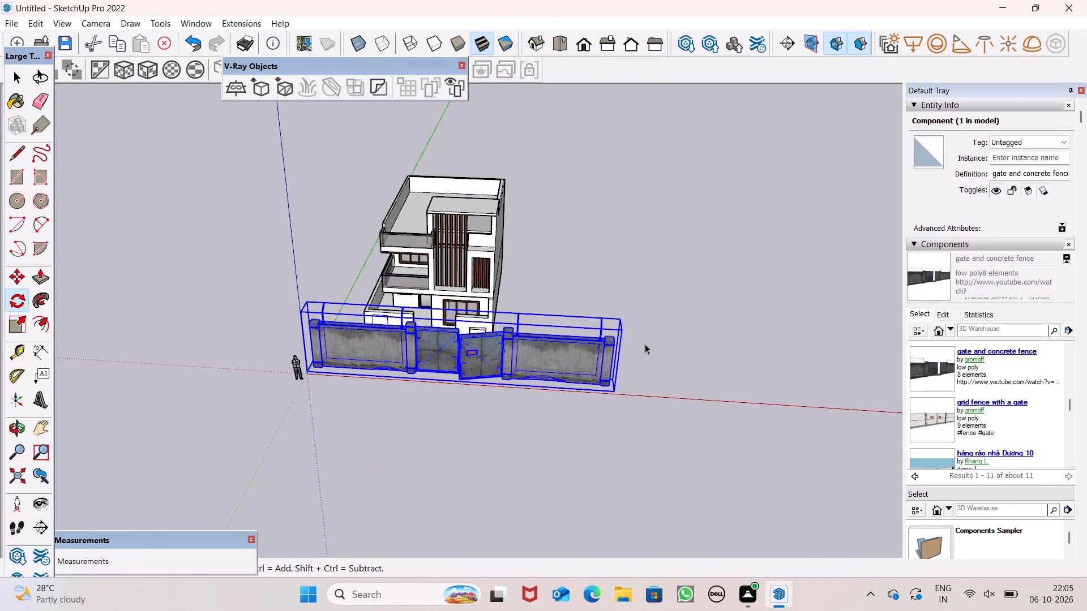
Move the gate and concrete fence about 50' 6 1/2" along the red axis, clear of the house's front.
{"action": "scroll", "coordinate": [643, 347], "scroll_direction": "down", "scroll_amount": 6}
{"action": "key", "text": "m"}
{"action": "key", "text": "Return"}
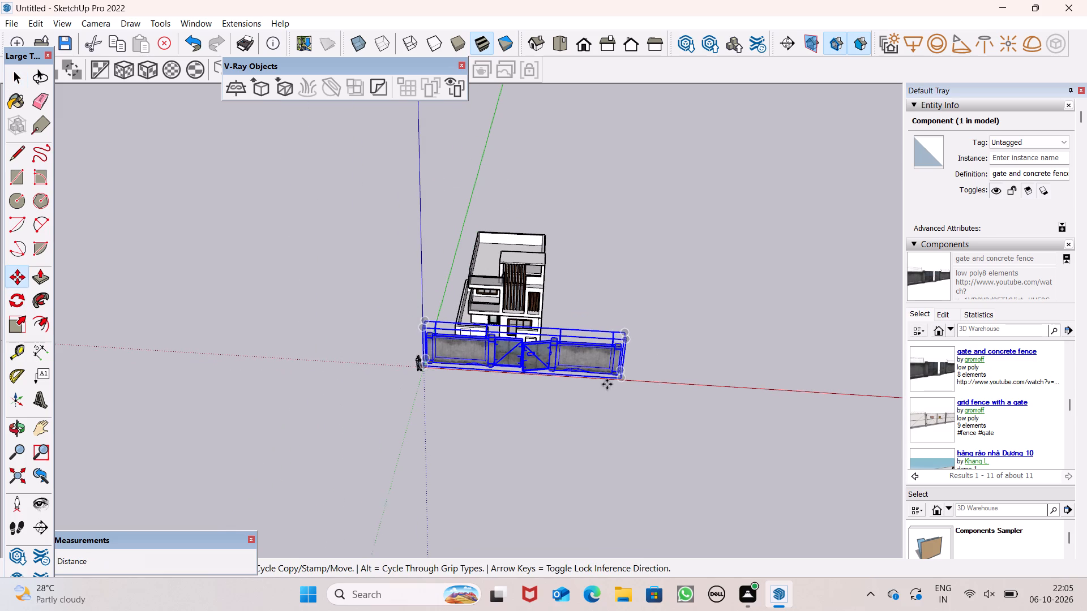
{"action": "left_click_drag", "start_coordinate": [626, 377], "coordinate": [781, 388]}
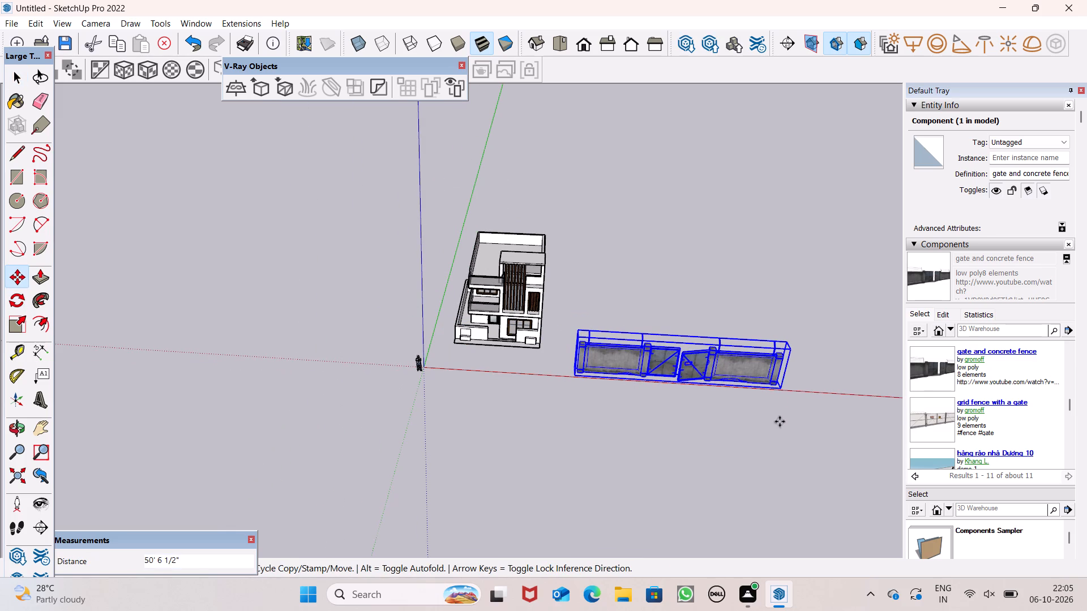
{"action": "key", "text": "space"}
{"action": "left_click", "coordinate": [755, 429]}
Delete the gate and concrete fence component from the model.
{"action": "scroll", "coordinate": [788, 376], "scroll_direction": "up", "scroll_amount": 5}
{"action": "middle_click_drag", "start_coordinate": [737, 357], "coordinate": [743, 294]}
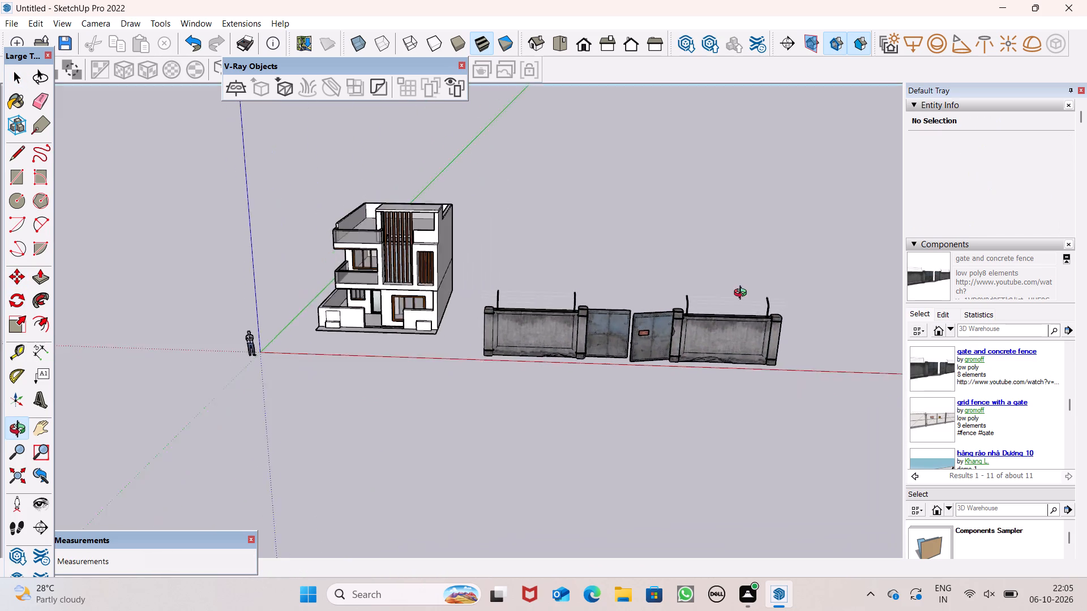
{"action": "middle_click_drag", "start_coordinate": [743, 294], "coordinate": [732, 255]}
{"action": "left_click", "coordinate": [750, 335]}
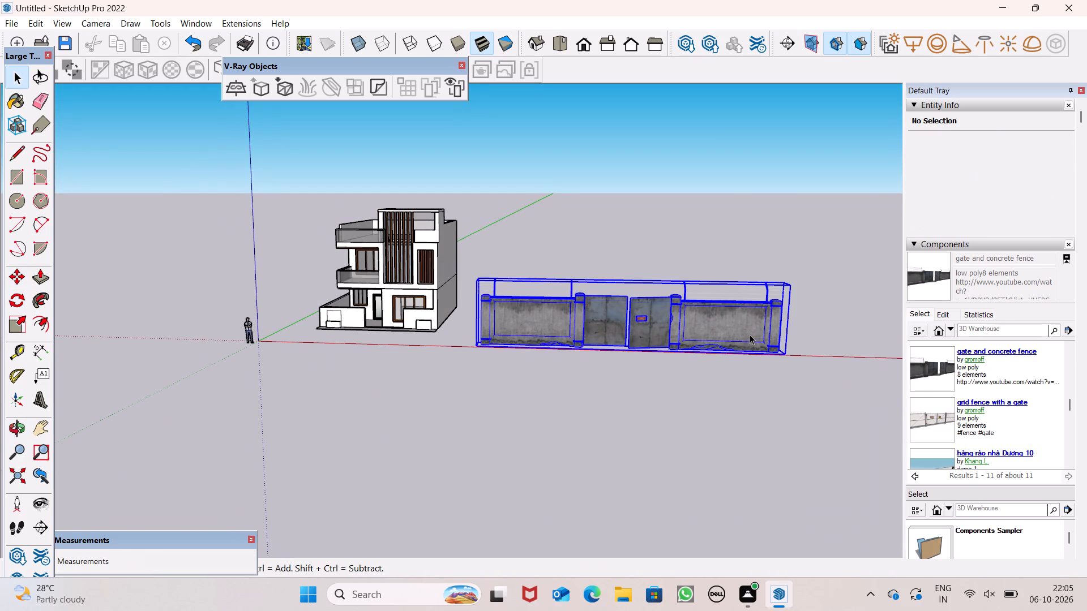
{"action": "key", "text": "Delete"}
Browse the remaining models in the gate collection for a more suitable gate.
{"action": "scroll", "coordinate": [993, 401], "scroll_direction": "down", "scroll_amount": 2}
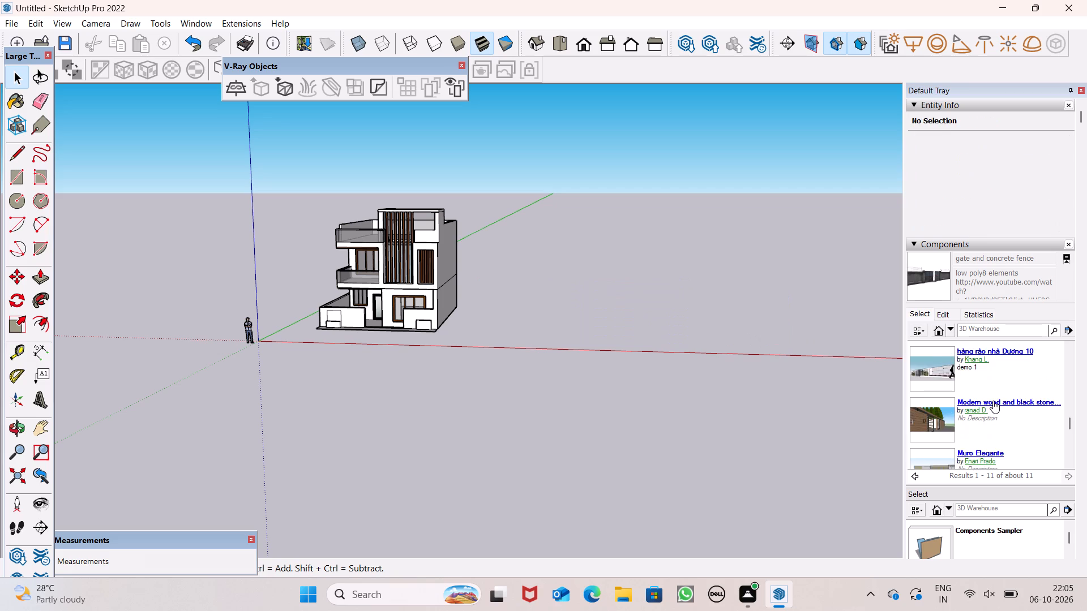
{"action": "scroll", "coordinate": [993, 401], "scroll_direction": "down", "scroll_amount": 4}
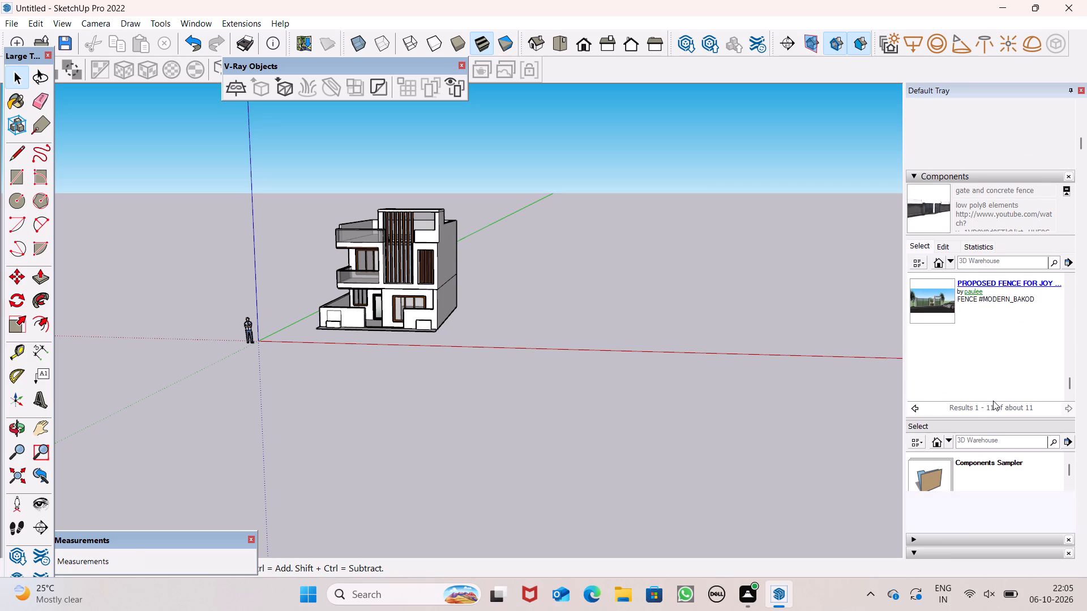
{"action": "scroll", "coordinate": [975, 348], "scroll_direction": "up", "scroll_amount": 3}
{"action": "scroll", "coordinate": [995, 304], "scroll_direction": "up", "scroll_amount": 5}
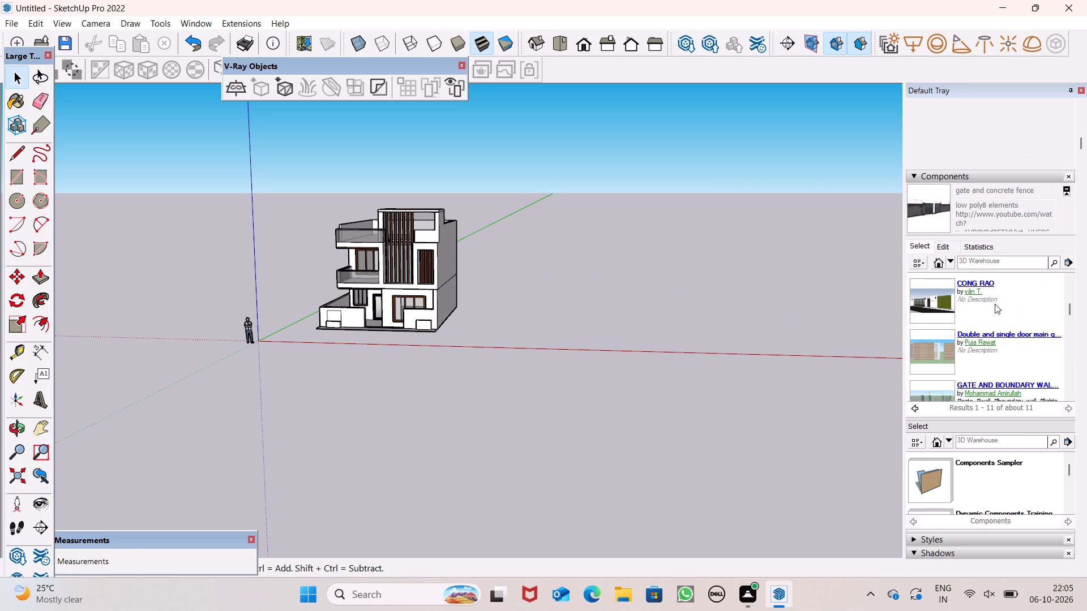
{"action": "scroll", "coordinate": [998, 297], "scroll_direction": "up", "scroll_amount": 14}
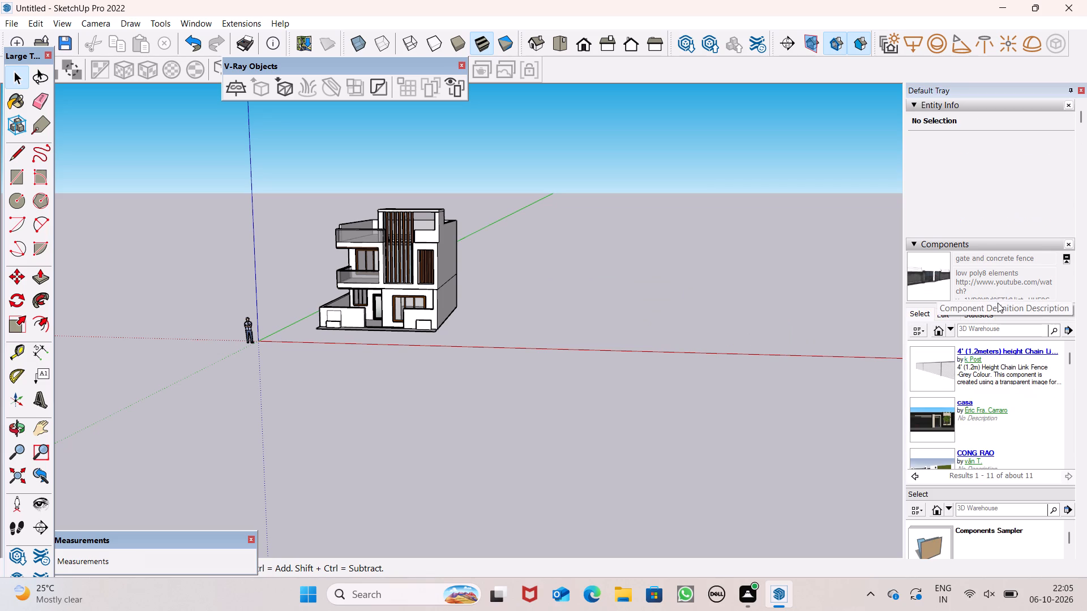
Search the 3D Warehouse components for "main gate" and place the wooden-slatted "Main Gate" component beside the house.
{"action": "left_click", "coordinate": [987, 335]}
{"action": "type", "text": "main gate"}
{"action": "key", "text": "Return"}
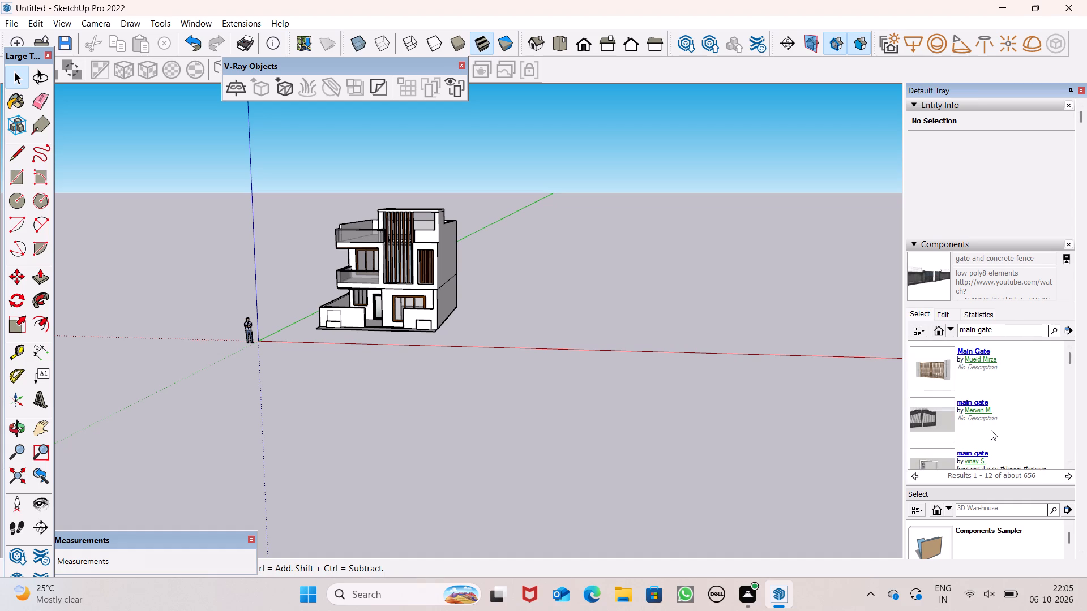
{"action": "scroll", "coordinate": [991, 430], "scroll_direction": "down", "scroll_amount": 1}
{"action": "scroll", "coordinate": [937, 407], "scroll_direction": "up", "scroll_amount": 2}
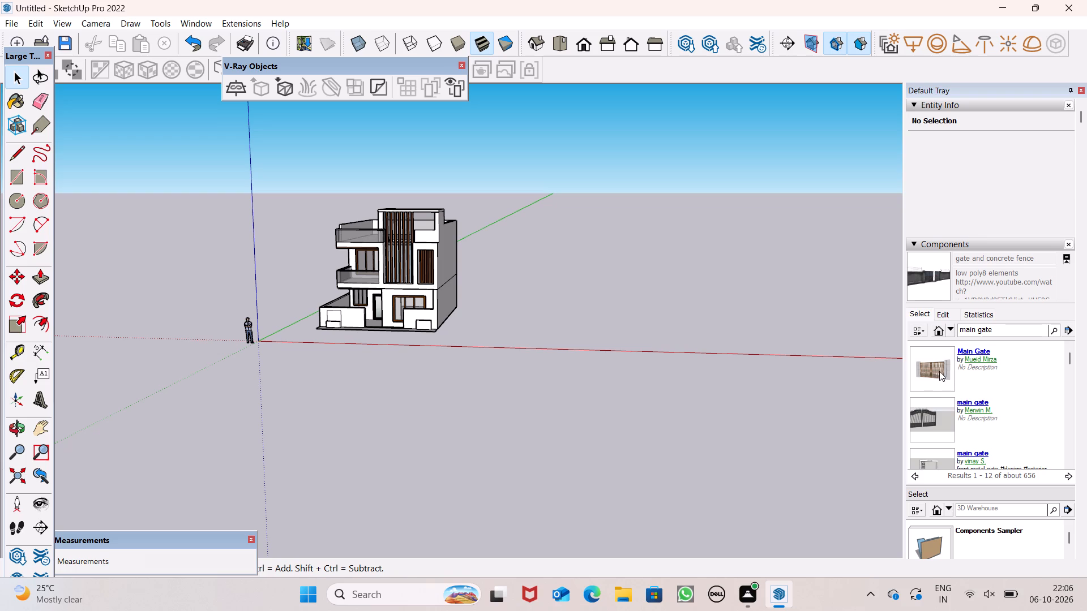
{"action": "left_click", "coordinate": [939, 371]}
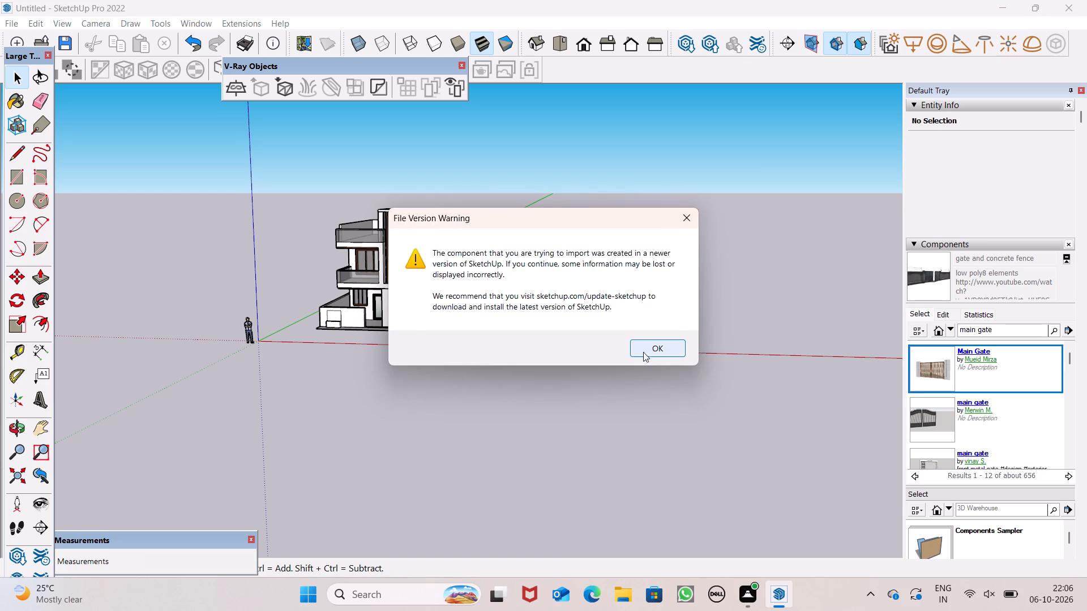
{"action": "left_click", "coordinate": [644, 350]}
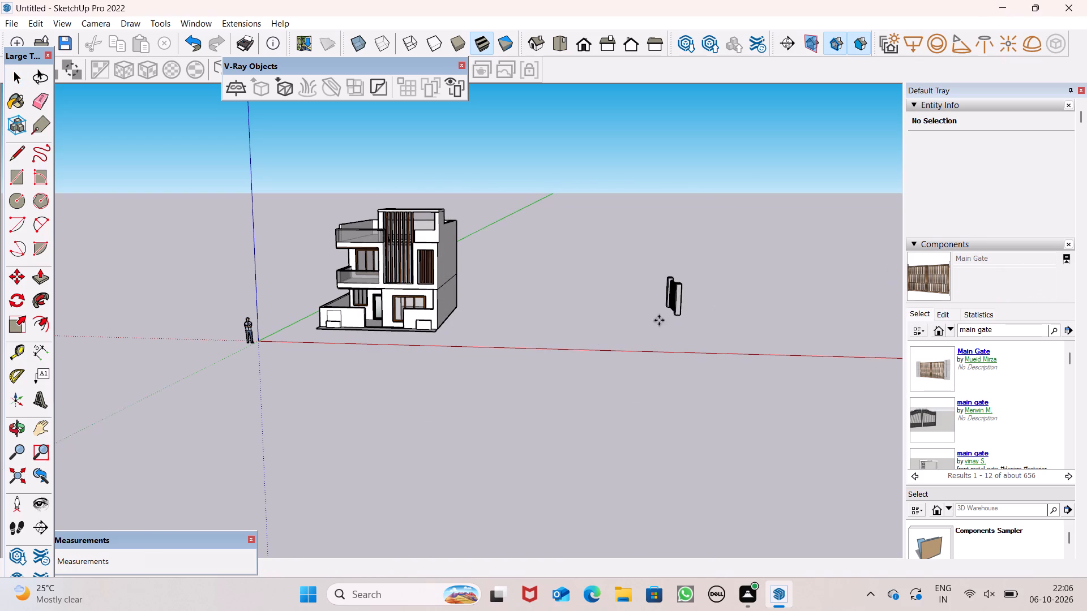
{"action": "left_click", "coordinate": [609, 331]}
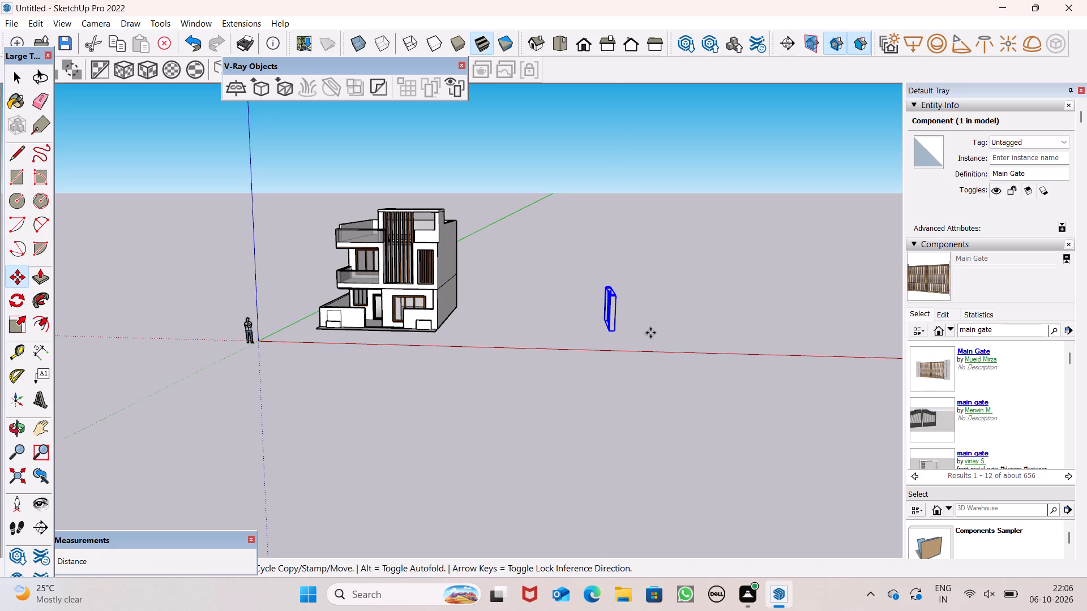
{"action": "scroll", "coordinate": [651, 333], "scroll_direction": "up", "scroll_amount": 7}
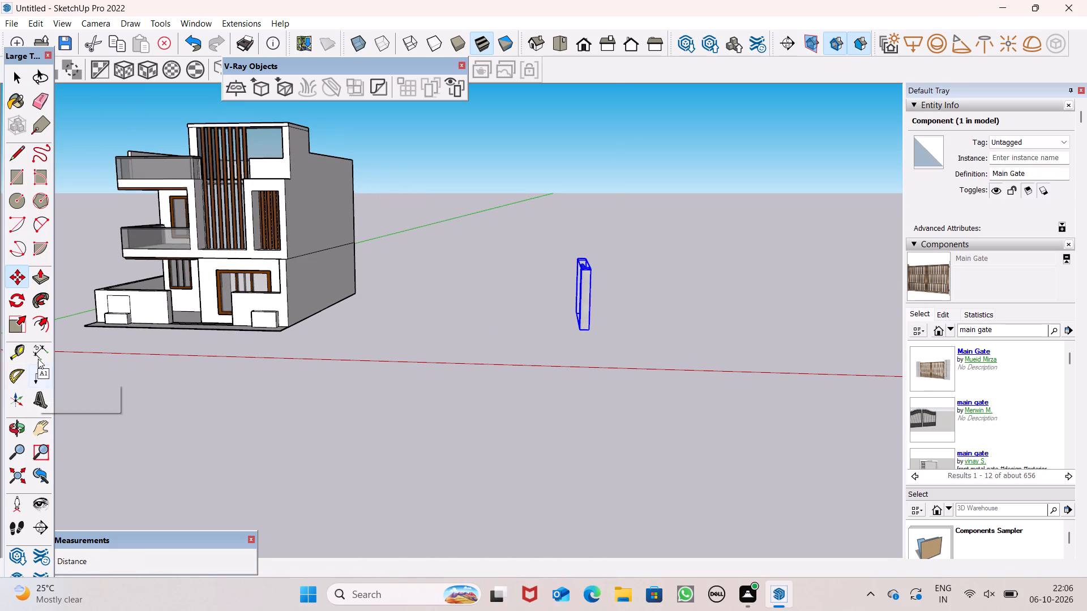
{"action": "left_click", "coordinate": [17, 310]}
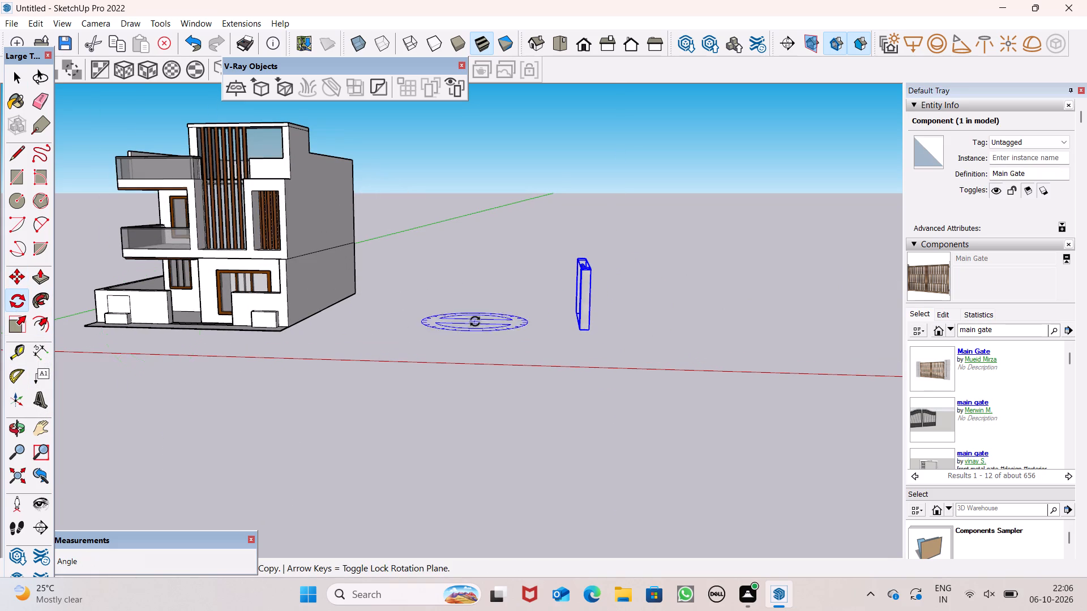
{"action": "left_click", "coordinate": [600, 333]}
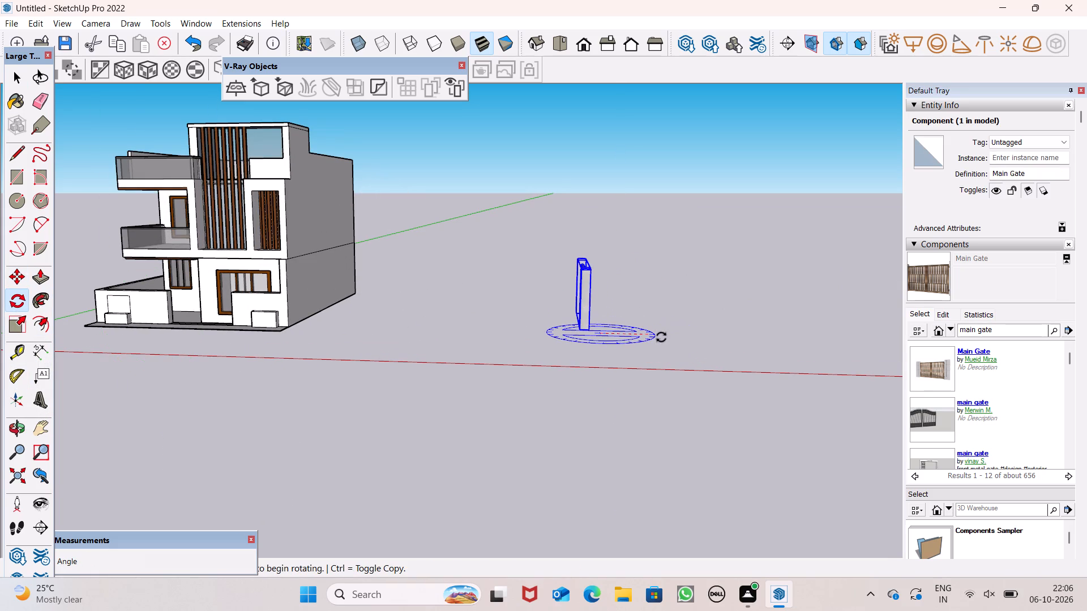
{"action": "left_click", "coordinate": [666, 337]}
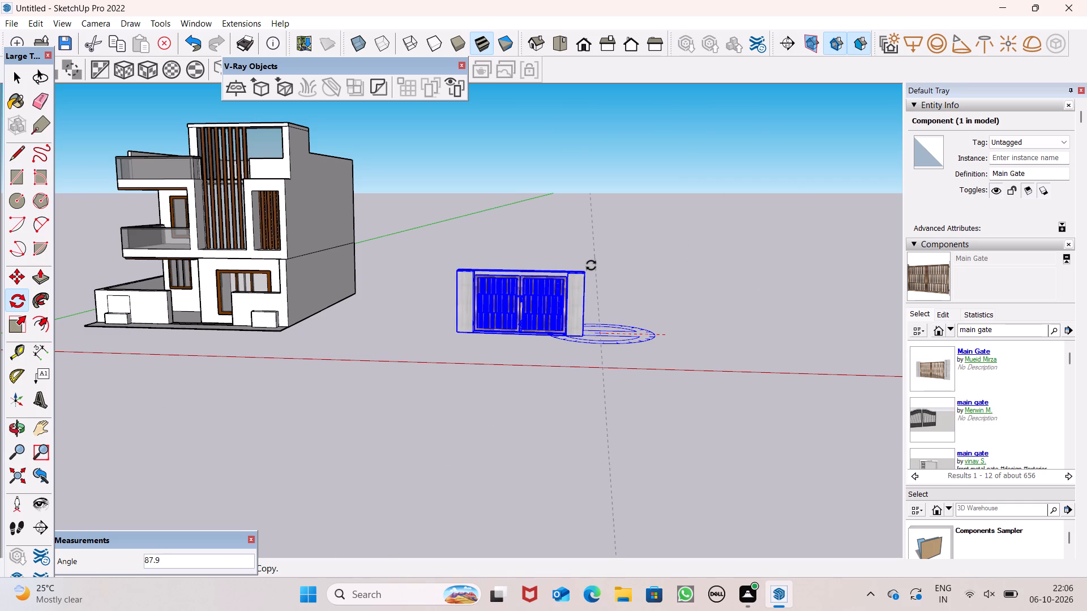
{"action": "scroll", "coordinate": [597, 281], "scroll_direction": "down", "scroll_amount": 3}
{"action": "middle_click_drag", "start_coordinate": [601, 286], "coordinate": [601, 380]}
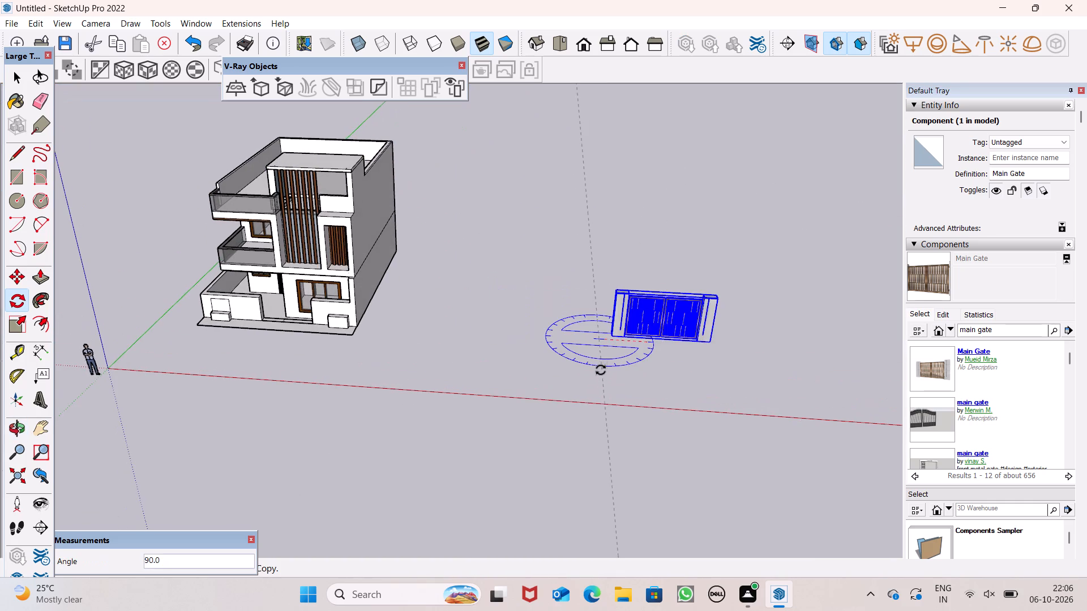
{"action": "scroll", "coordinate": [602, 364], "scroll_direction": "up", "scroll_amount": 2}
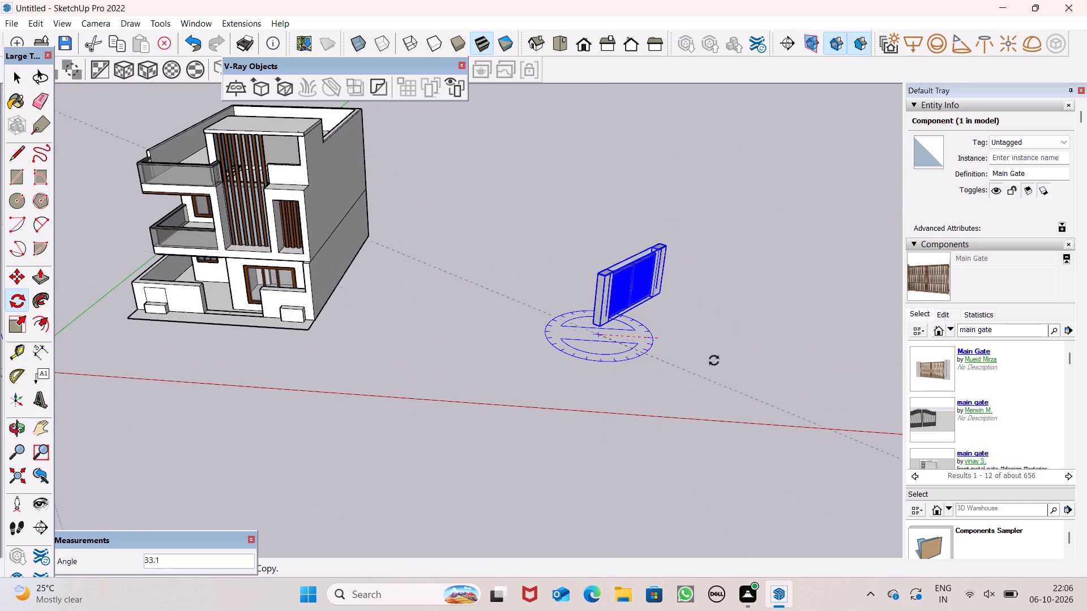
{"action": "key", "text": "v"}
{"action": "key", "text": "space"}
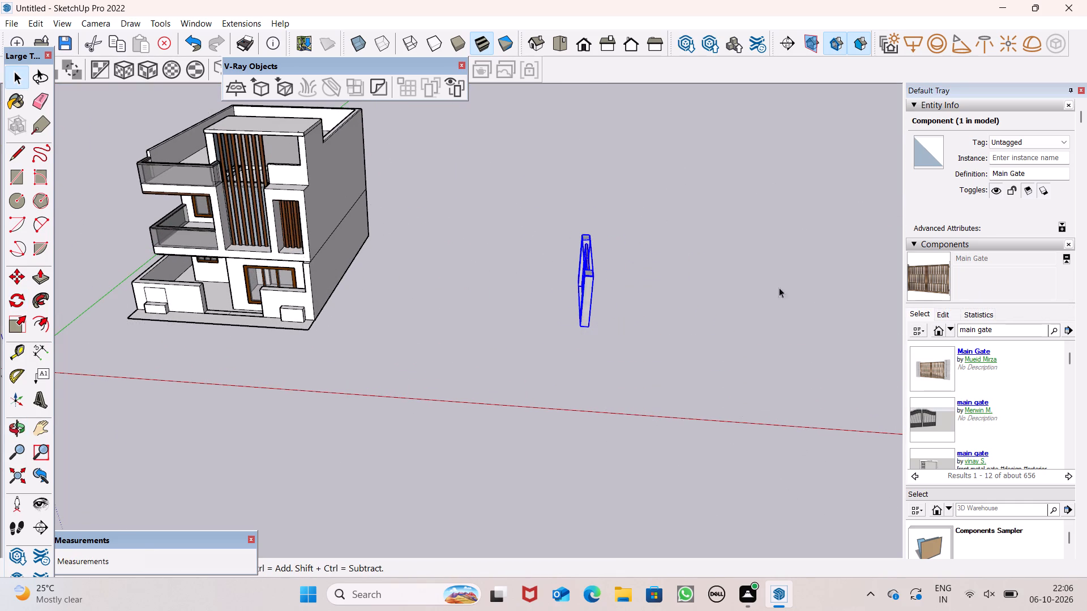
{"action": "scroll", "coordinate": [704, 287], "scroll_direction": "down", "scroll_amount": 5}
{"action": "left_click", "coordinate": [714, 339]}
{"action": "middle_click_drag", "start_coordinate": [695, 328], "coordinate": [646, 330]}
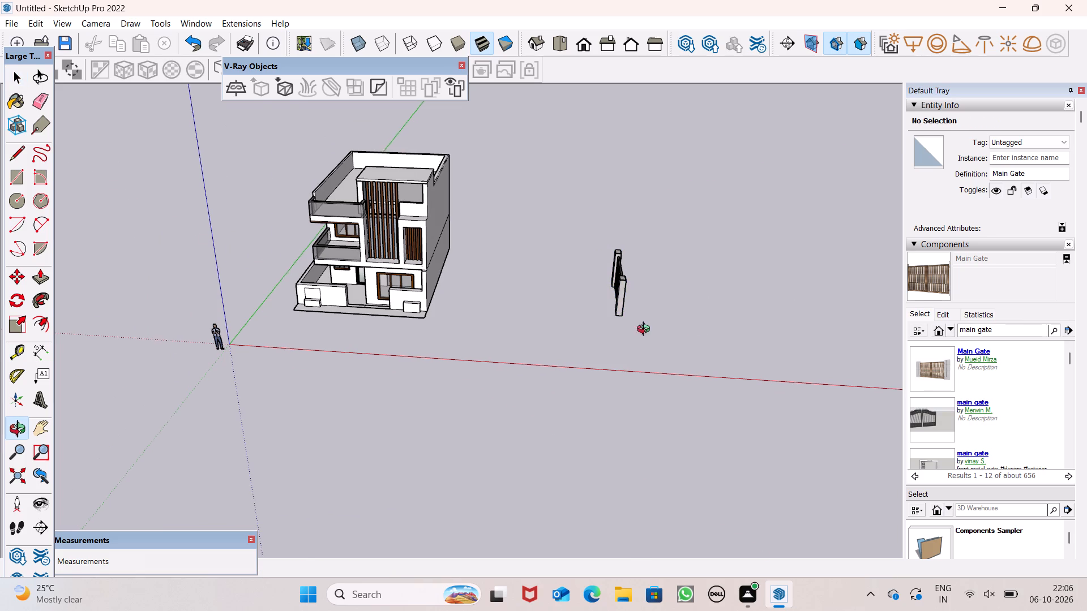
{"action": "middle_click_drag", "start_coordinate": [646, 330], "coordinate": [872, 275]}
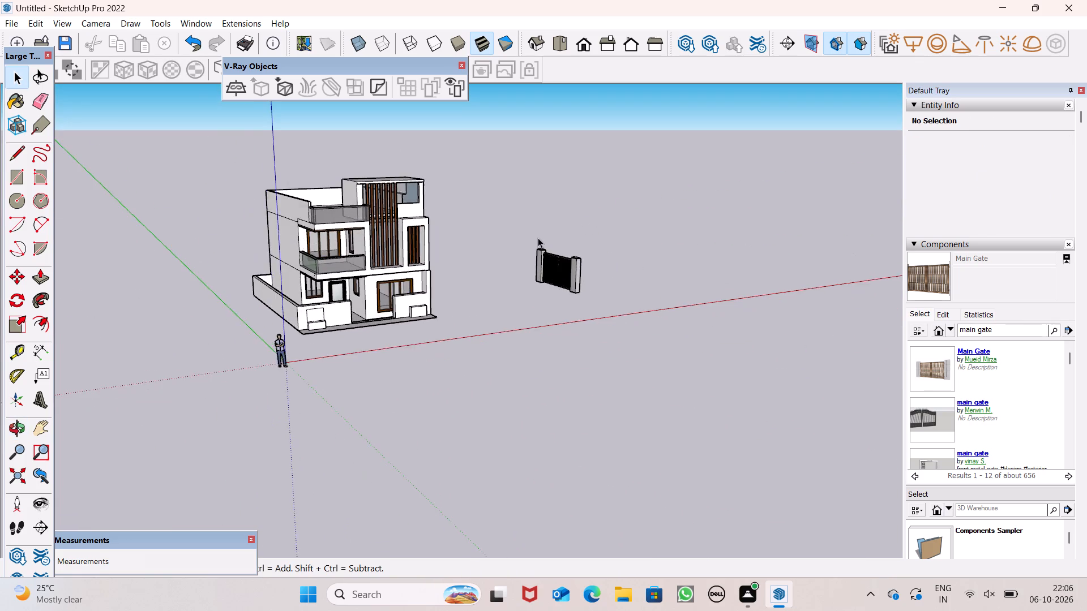
Rotate the Main Gate component 90° about the vertical axis at its base corner, so it runs parallel to the house front.
{"action": "scroll", "coordinate": [536, 247], "scroll_direction": "up", "scroll_amount": 13}
{"action": "scroll", "coordinate": [599, 300], "scroll_direction": "down", "scroll_amount": 8}
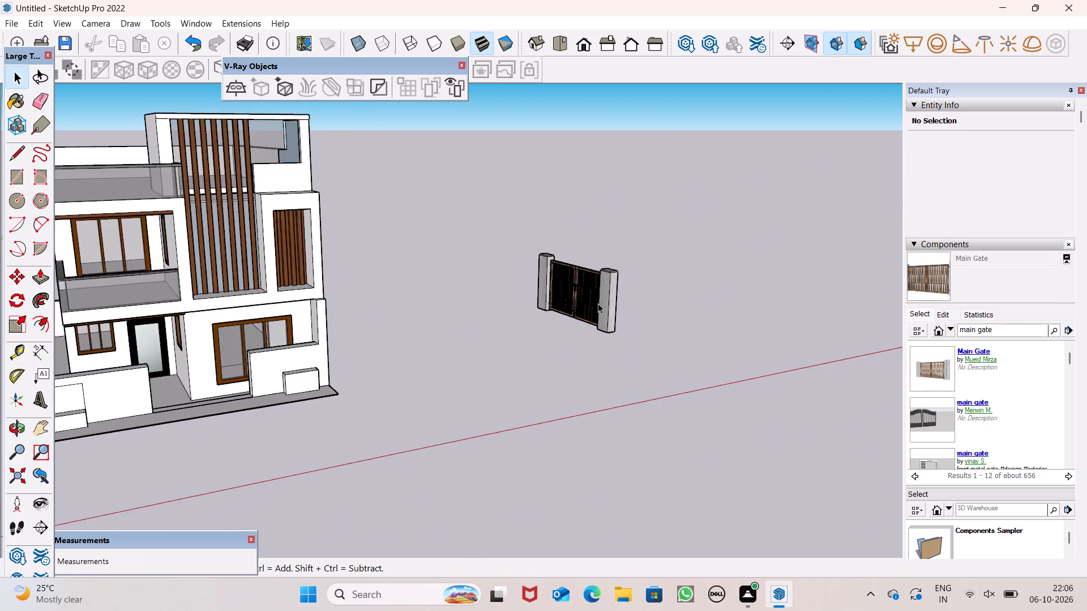
{"action": "scroll", "coordinate": [598, 303], "scroll_direction": "down", "scroll_amount": 6}
{"action": "middle_click_drag", "start_coordinate": [617, 315], "coordinate": [504, 308]}
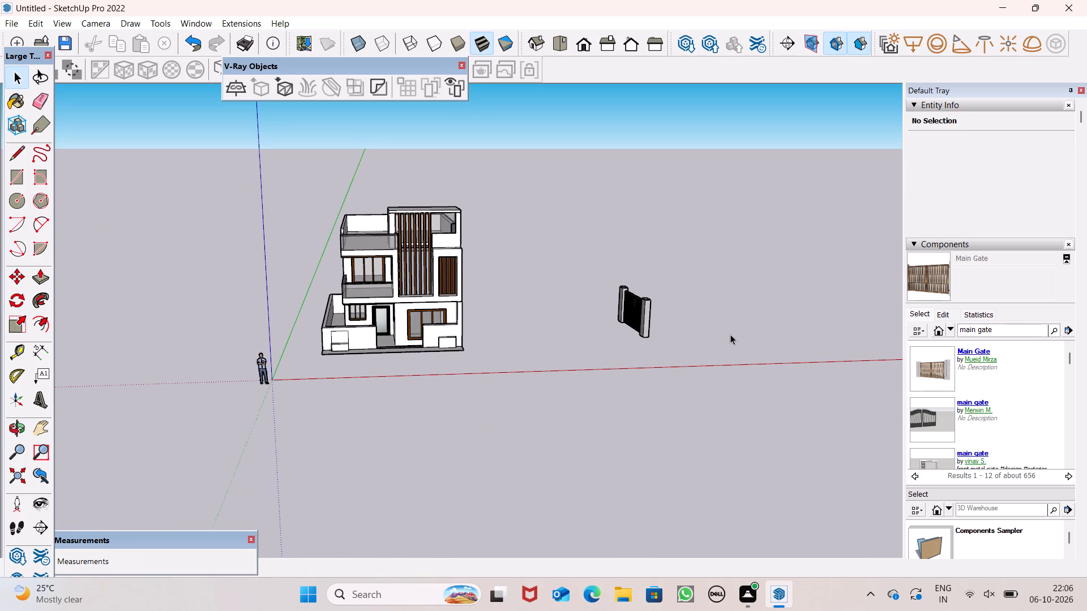
{"action": "middle_click_drag", "start_coordinate": [727, 335], "coordinate": [637, 317]}
{"action": "scroll", "coordinate": [637, 317], "scroll_direction": "up", "scroll_amount": 1}
{"action": "middle_click_drag", "start_coordinate": [722, 368], "coordinate": [663, 344]}
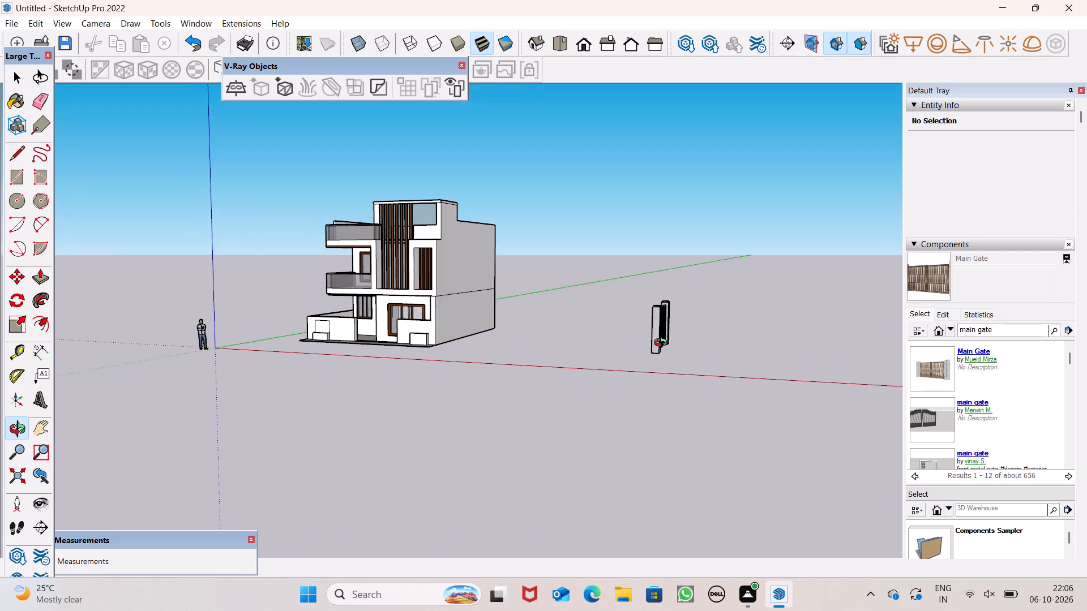
{"action": "middle_click_drag", "start_coordinate": [663, 344], "coordinate": [662, 343]}
{"action": "scroll", "coordinate": [718, 316], "scroll_direction": "down", "scroll_amount": 6}
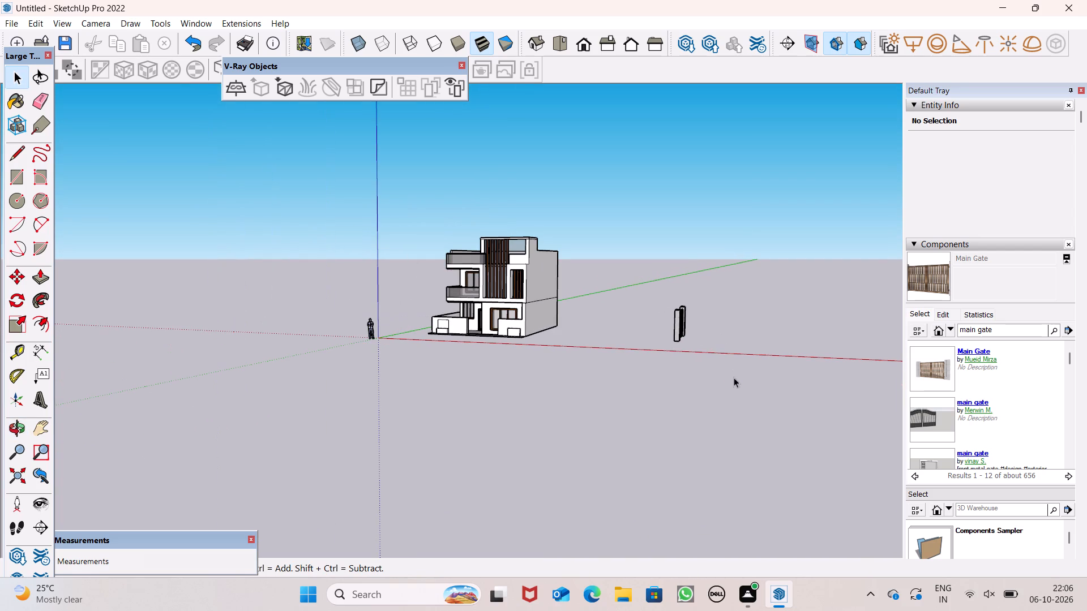
{"action": "middle_click_drag", "start_coordinate": [735, 383], "coordinate": [742, 398]}
{"action": "scroll", "coordinate": [711, 380], "scroll_direction": "up", "scroll_amount": 3}
{"action": "left_click", "coordinate": [671, 311]}
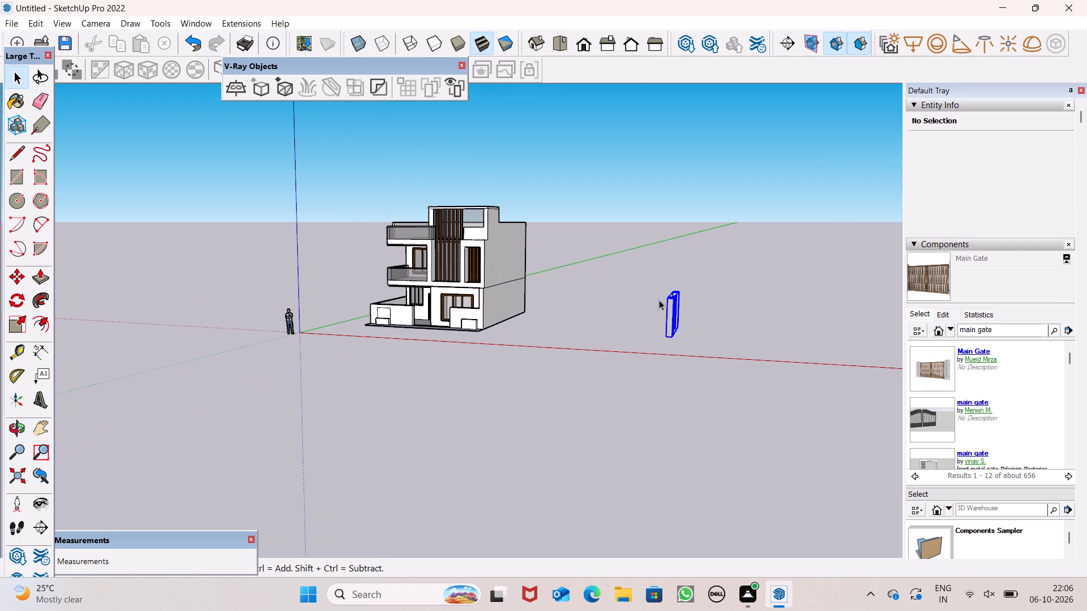
{"action": "left_click", "coordinate": [19, 299]}
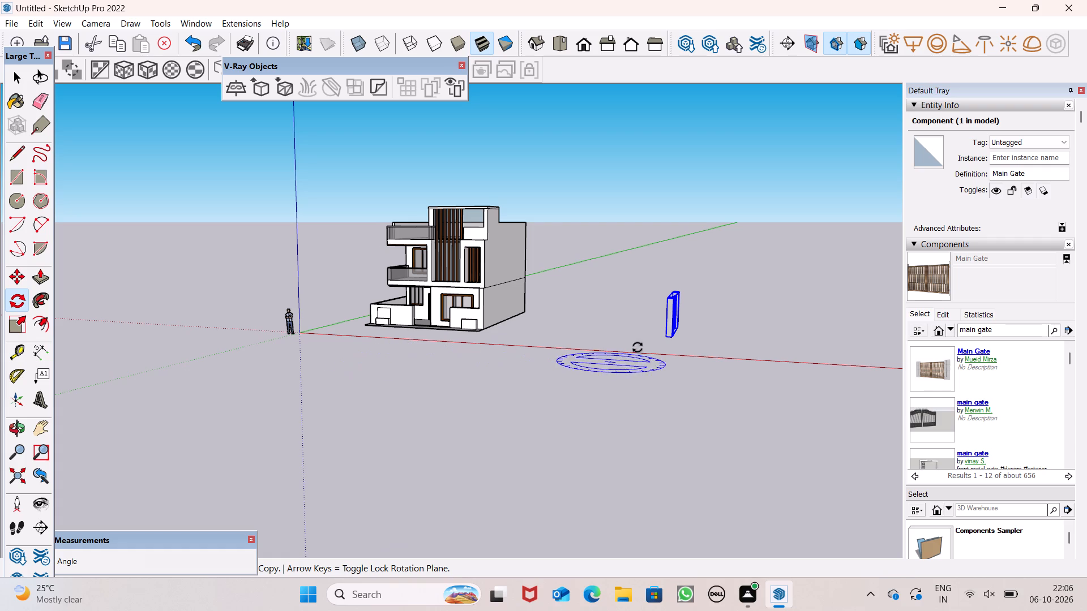
{"action": "left_click", "coordinate": [661, 339]}
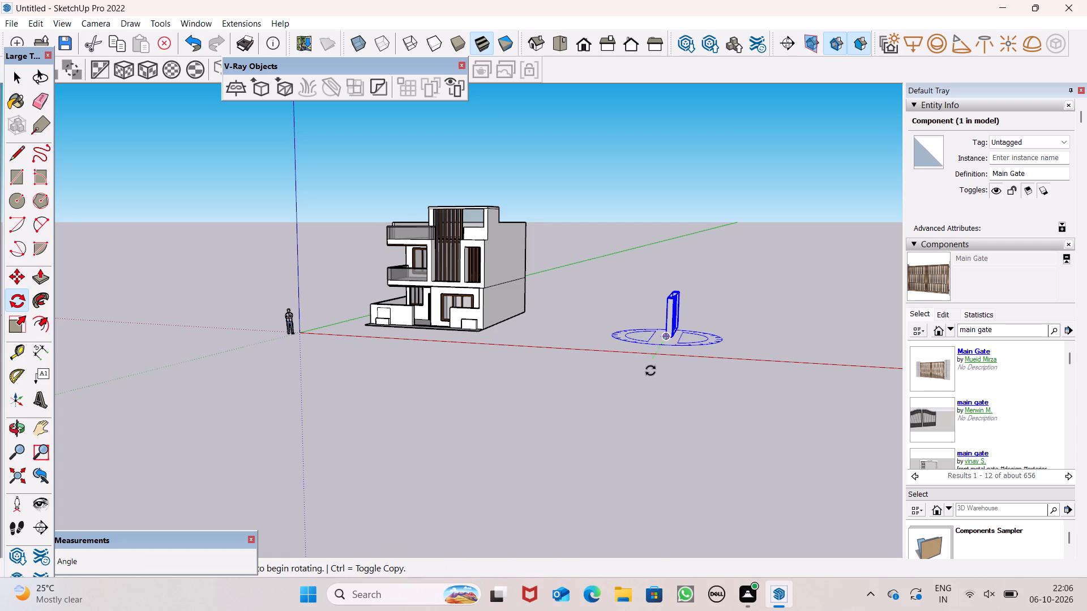
{"action": "middle_click_drag", "start_coordinate": [647, 405], "coordinate": [709, 477]}
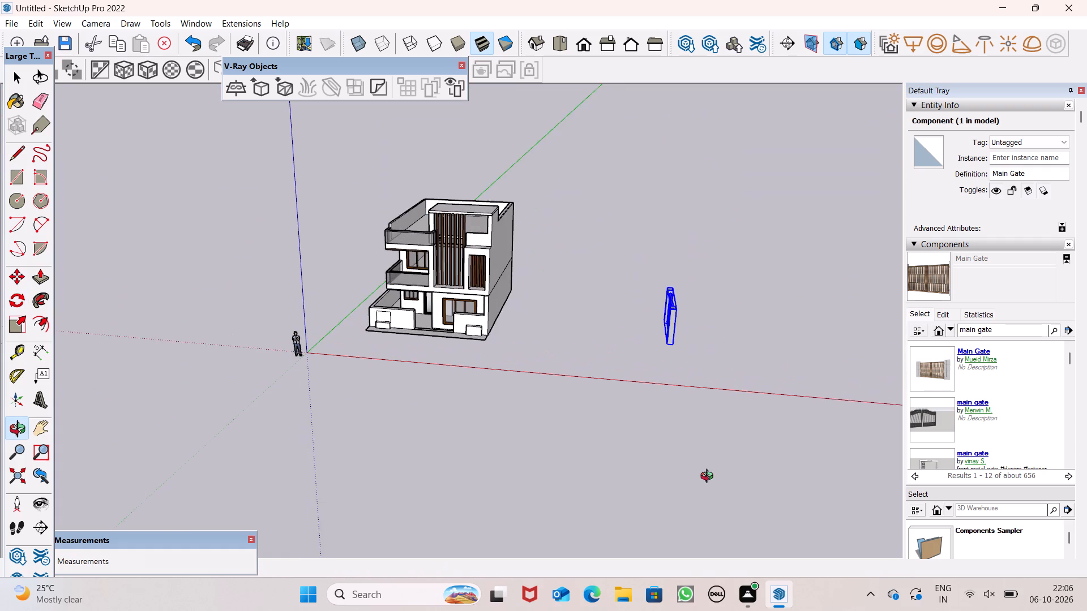
{"action": "middle_click_drag", "start_coordinate": [709, 477], "coordinate": [716, 479]}
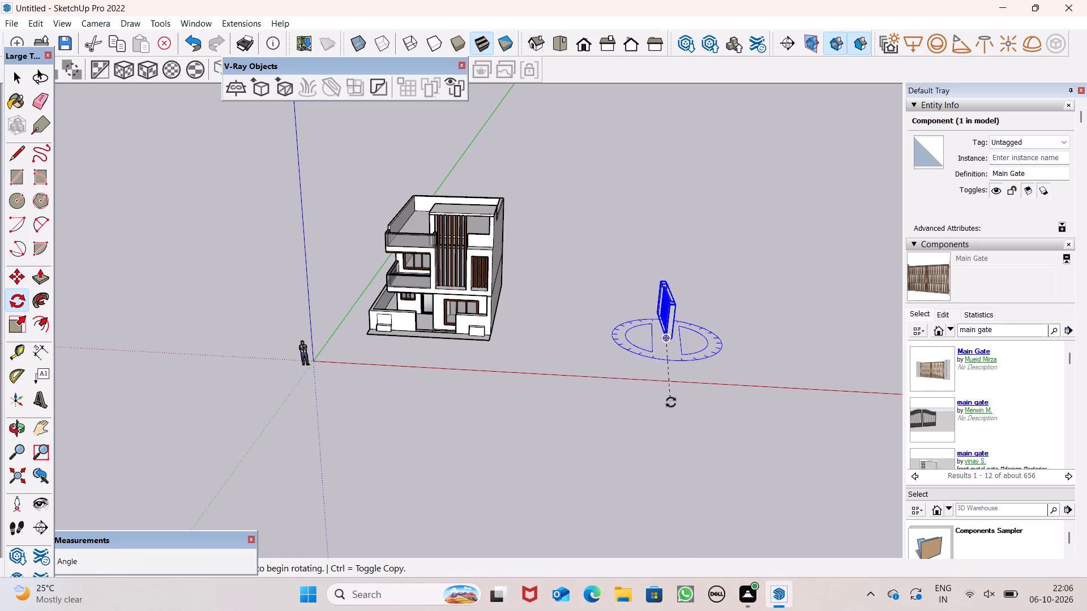
{"action": "left_click", "coordinate": [688, 411]}
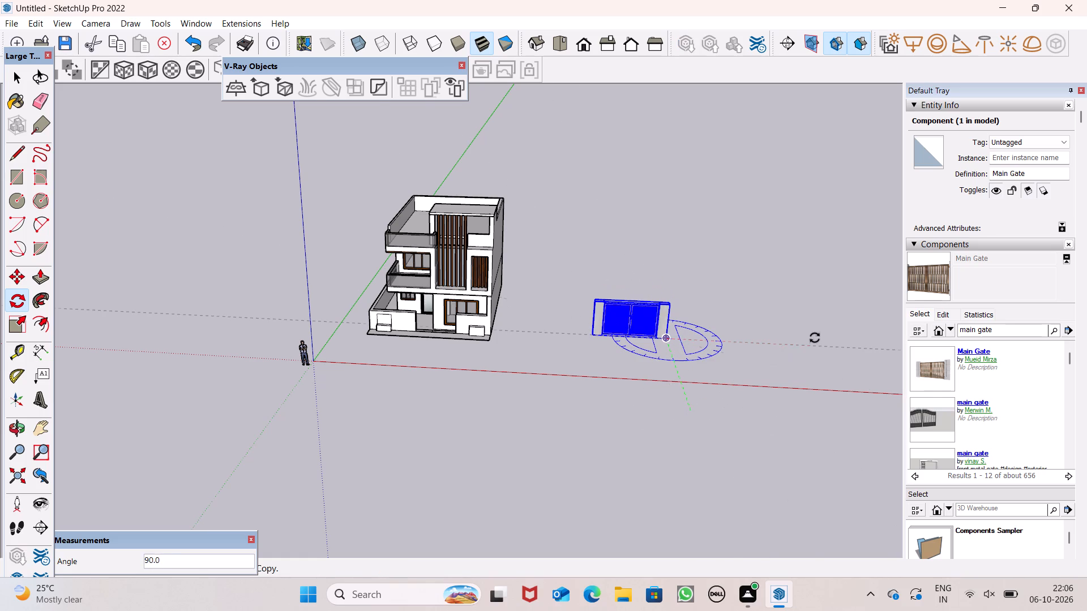
{"action": "left_click", "coordinate": [800, 348]}
{"action": "key", "text": "space"}
{"action": "key", "text": "space"}
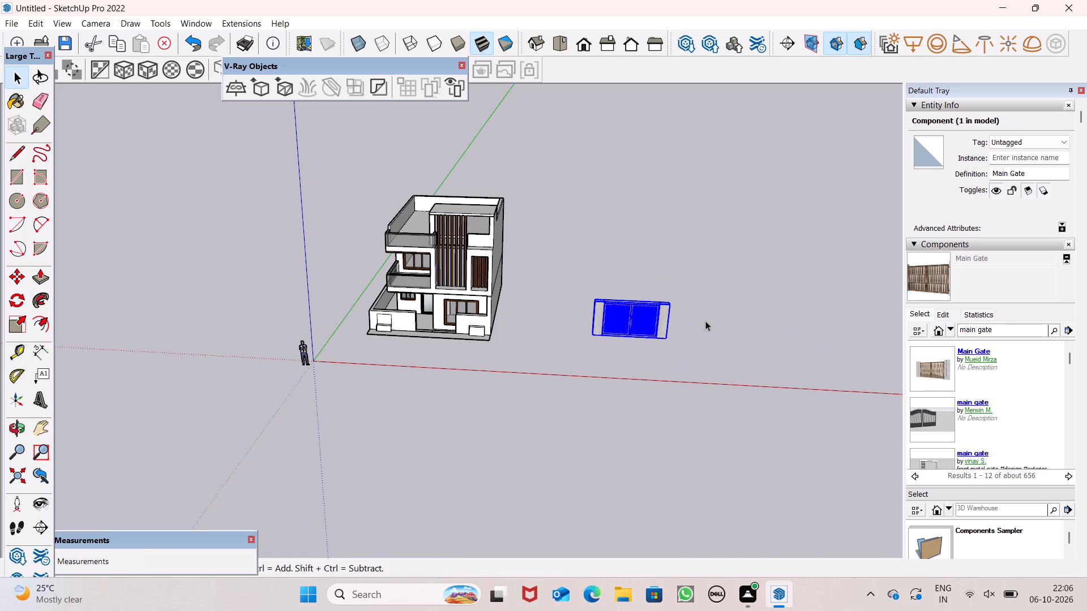
Move the gate by its lower corner about 51' 2" to the front boundary wall opening.
{"action": "key", "text": "m"}
{"action": "key", "text": "Return"}
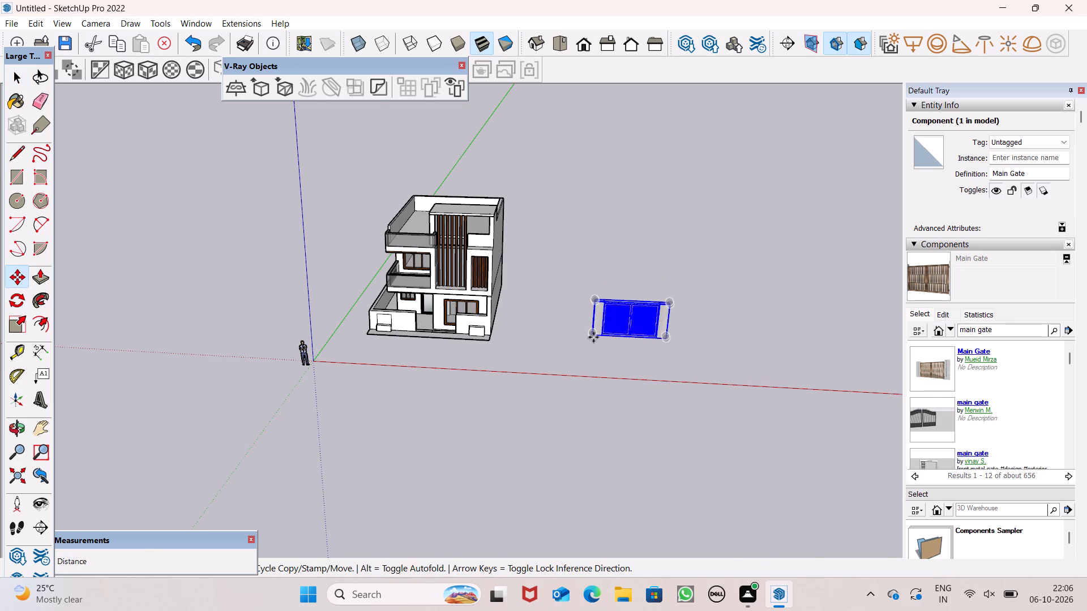
{"action": "scroll", "coordinate": [593, 337], "scroll_direction": "up", "scroll_amount": 6}
{"action": "left_click_drag", "start_coordinate": [708, 341], "coordinate": [691, 345]}
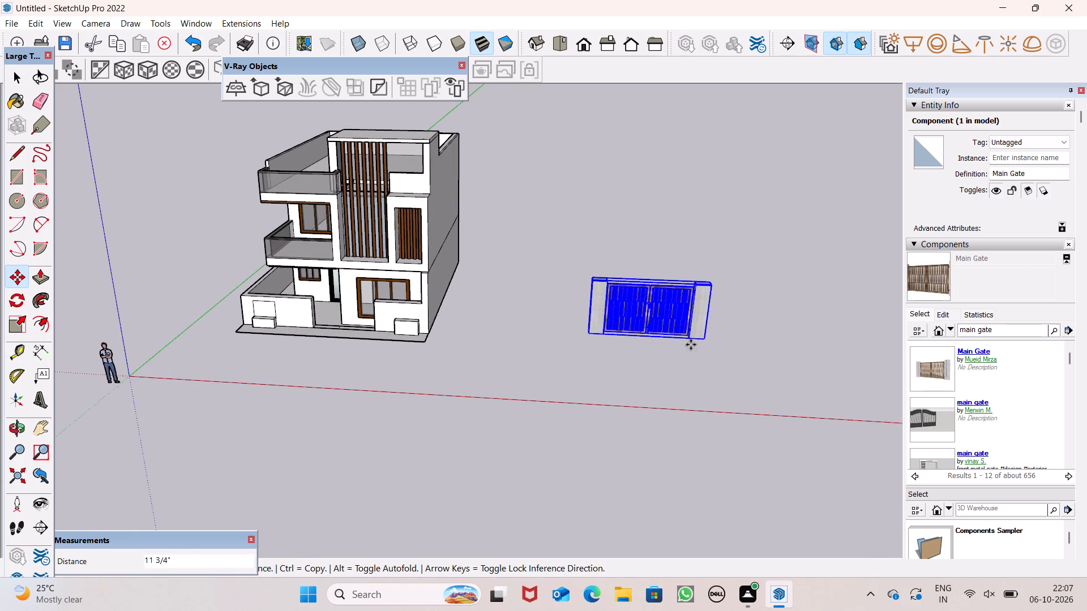
{"action": "left_click_drag", "start_coordinate": [691, 345], "coordinate": [373, 329]}
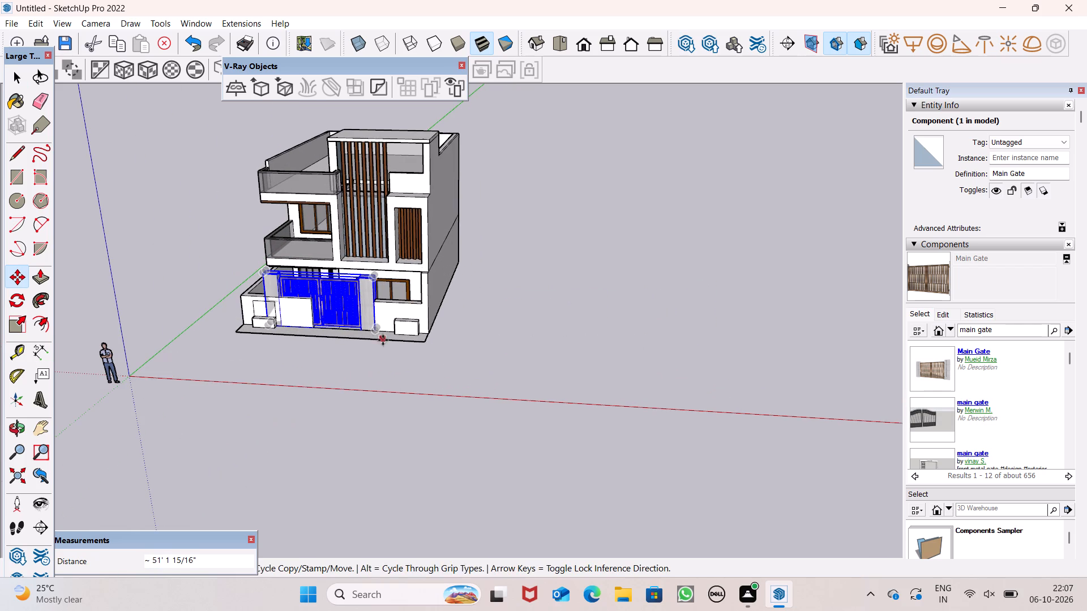
{"action": "key", "text": "space"}
Move the gate along the front wall line, clear of the opening, to the outer end of the boundary wall.
{"action": "scroll", "coordinate": [570, 395], "scroll_direction": "down", "scroll_amount": 2}
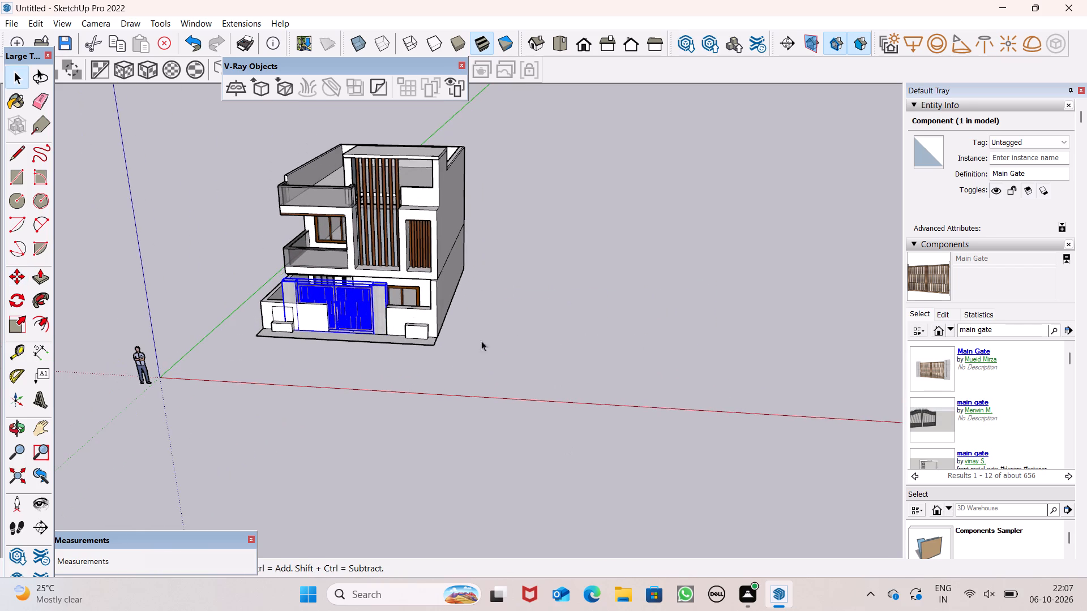
{"action": "scroll", "coordinate": [397, 298], "scroll_direction": "up", "scroll_amount": 5}
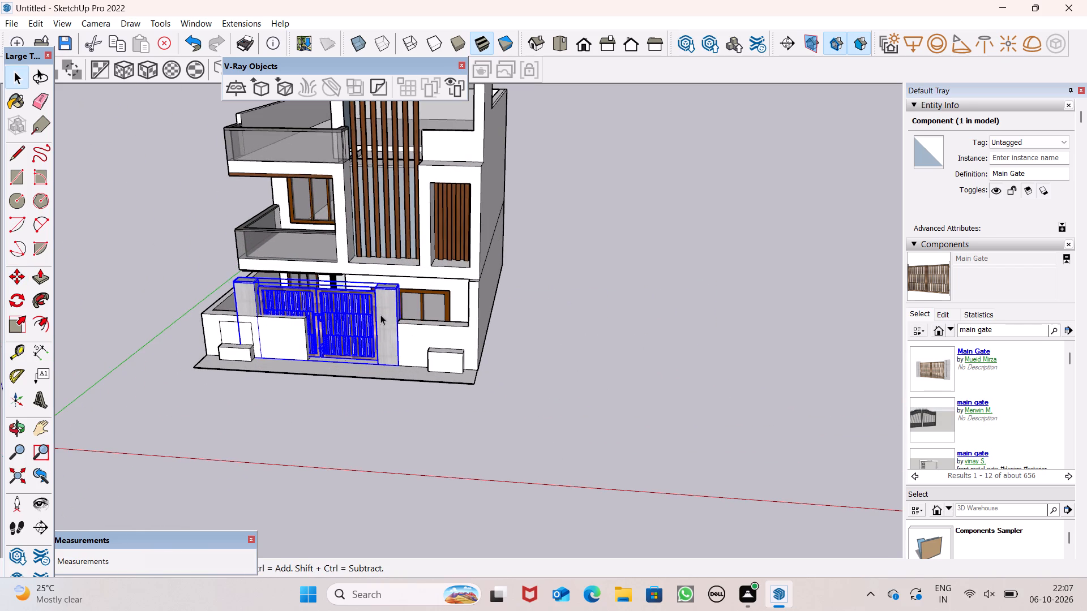
{"action": "key", "text": "m"}
{"action": "key", "text": "Return"}
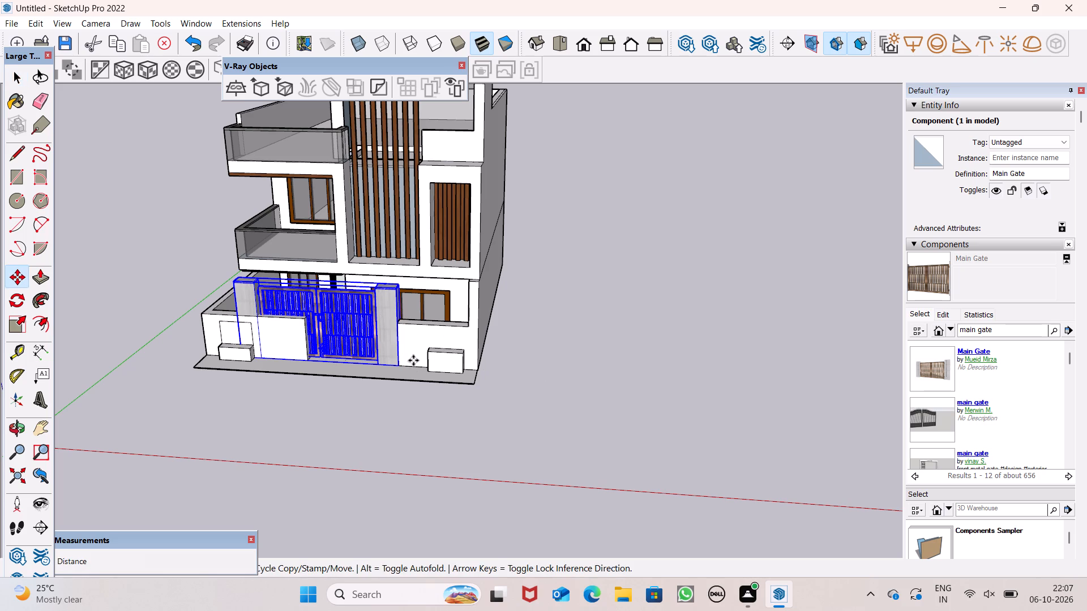
{"action": "left_click_drag", "start_coordinate": [399, 362], "coordinate": [460, 377]}
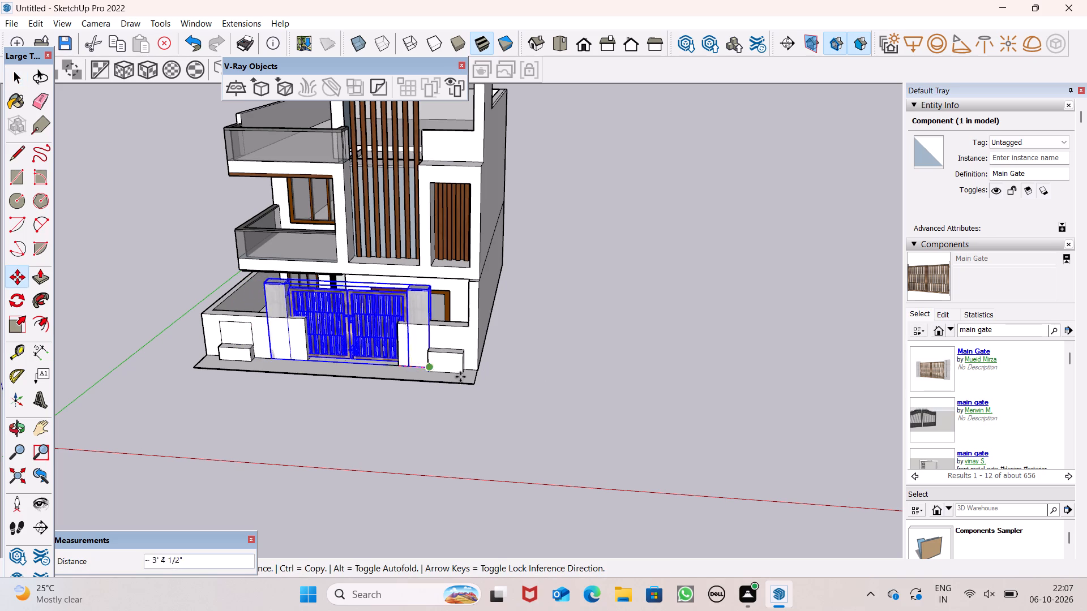
{"action": "left_click_drag", "start_coordinate": [460, 377], "coordinate": [644, 386]}
{"action": "key", "text": "space"}
Push/Pull the opening-side end face of the front wall section below the ground-floor window about 1' 1/4" into the opening.
{"action": "scroll", "coordinate": [290, 289], "scroll_direction": "up", "scroll_amount": 4}
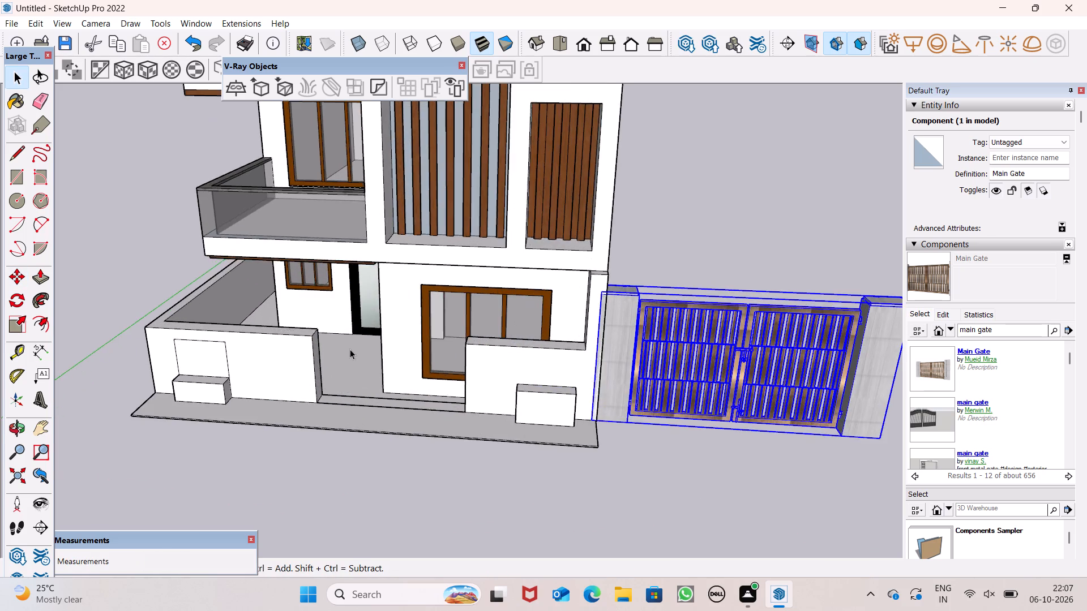
{"action": "middle_click_drag", "start_coordinate": [355, 358], "coordinate": [280, 370]}
{"action": "scroll", "coordinate": [314, 416], "scroll_direction": "up", "scroll_amount": 1}
{"action": "middle_click_drag", "start_coordinate": [365, 415], "coordinate": [416, 443]}
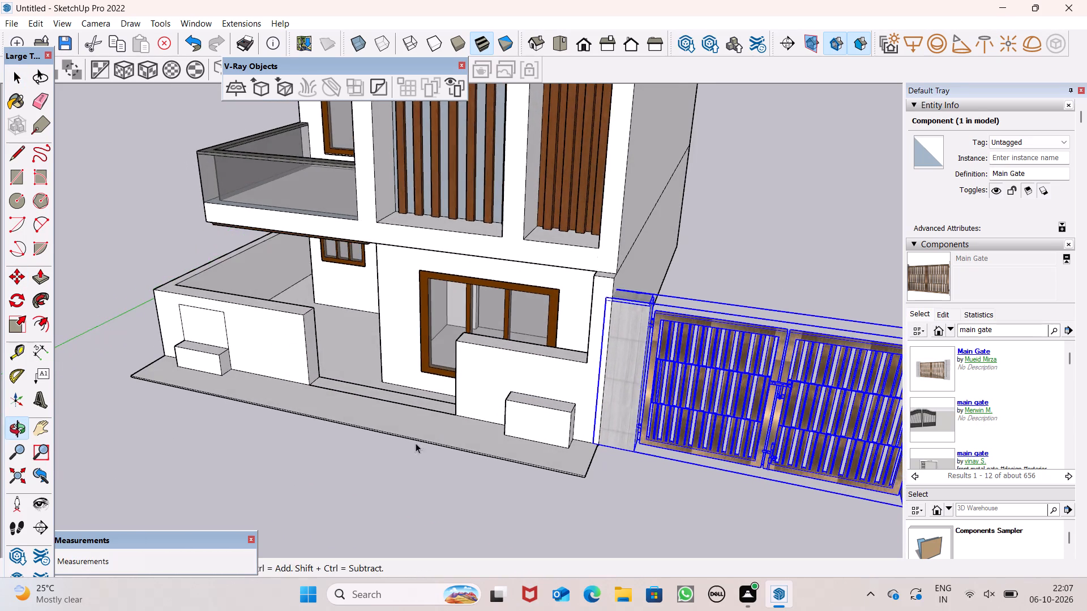
{"action": "middle_click_drag", "start_coordinate": [416, 443], "coordinate": [673, 405]}
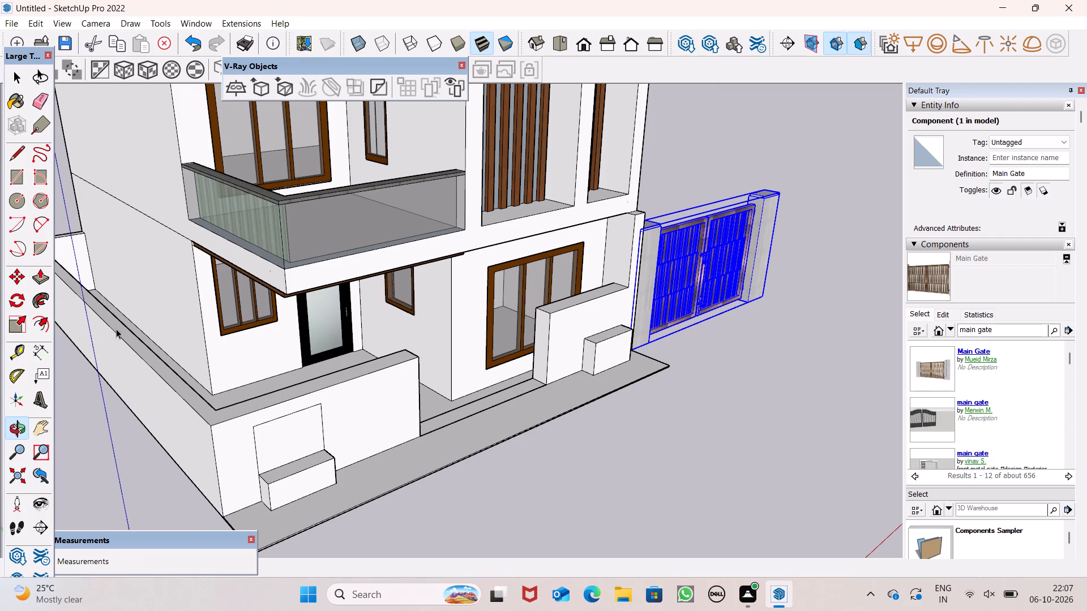
{"action": "left_click", "coordinate": [35, 281]}
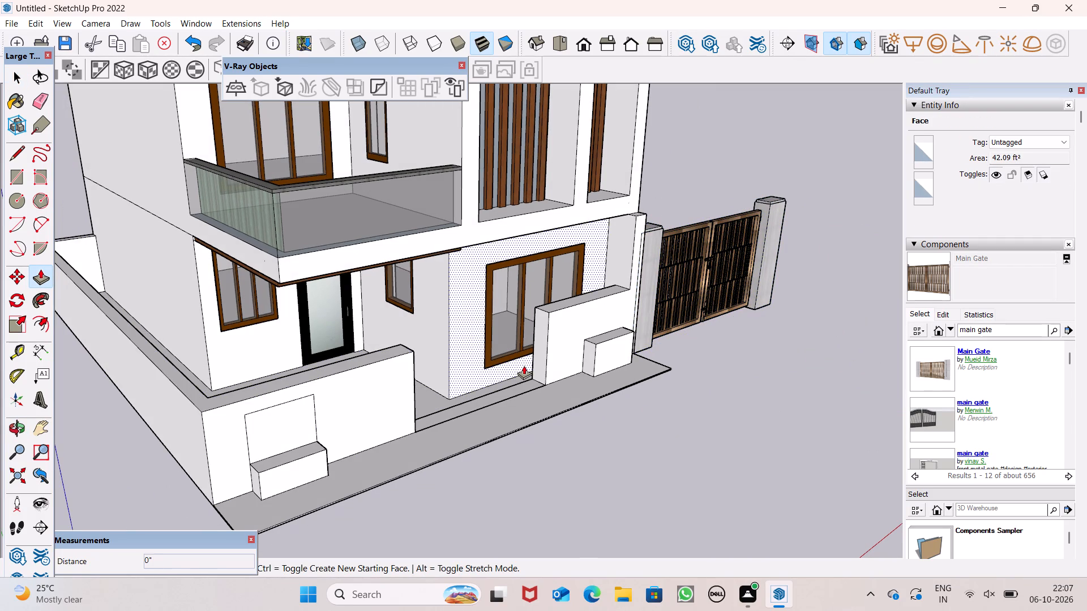
{"action": "left_click_drag", "start_coordinate": [543, 339], "coordinate": [533, 350]}
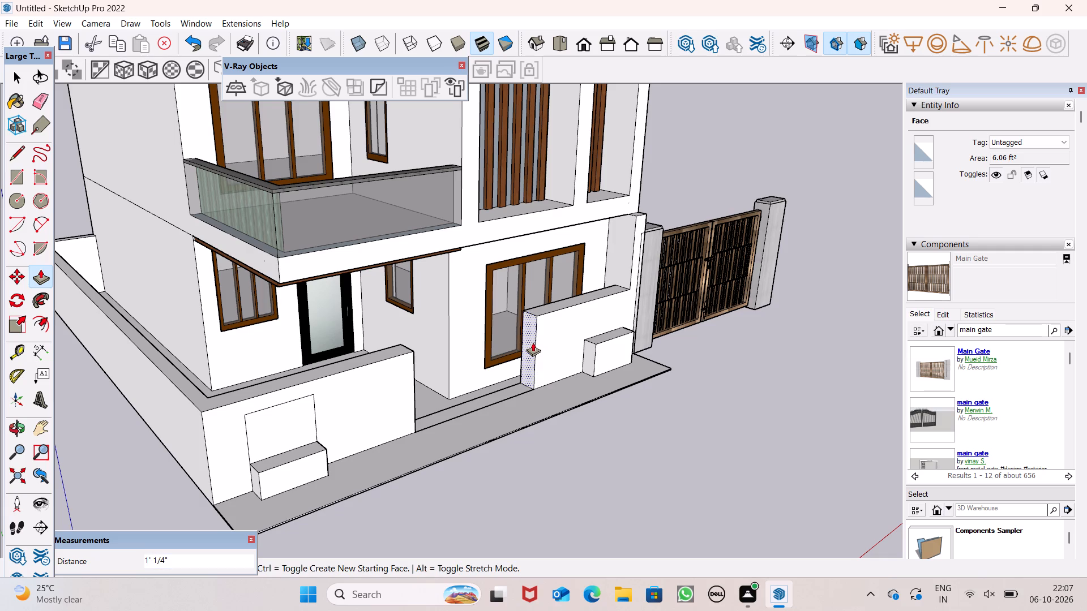
Push/Pull the end face of the opposite front wall section back about 2' 5/8" to widen the gate opening.
{"action": "scroll", "coordinate": [533, 331], "scroll_direction": "down", "scroll_amount": 2}
{"action": "middle_click_drag", "start_coordinate": [533, 367], "coordinate": [526, 388]}
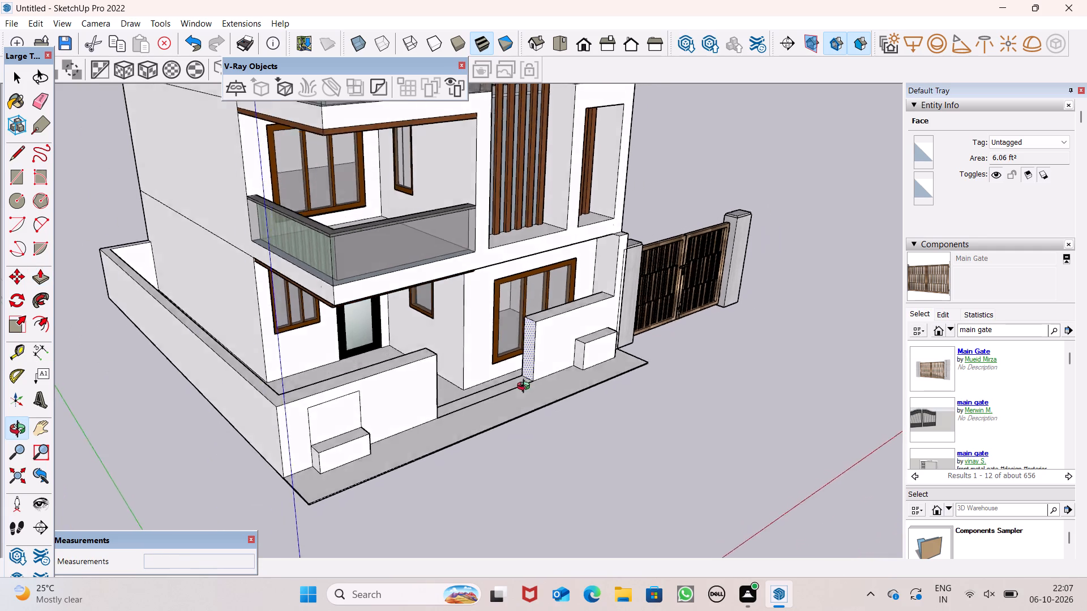
{"action": "middle_click_drag", "start_coordinate": [526, 388], "coordinate": [247, 415]}
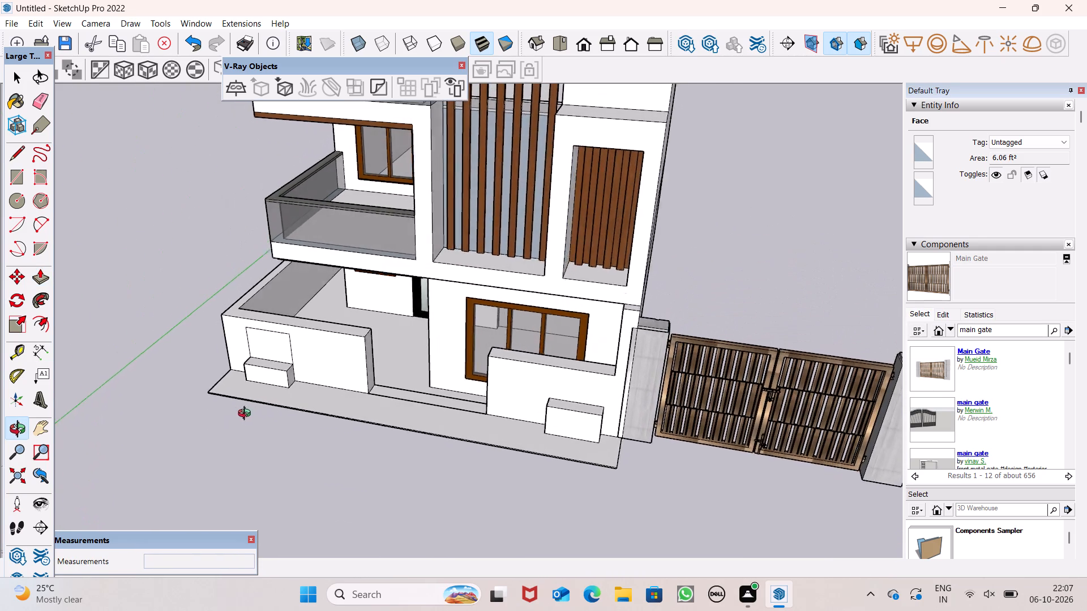
{"action": "middle_click_drag", "start_coordinate": [247, 415], "coordinate": [168, 421]}
{"action": "scroll", "coordinate": [361, 342], "scroll_direction": "up", "scroll_amount": 4}
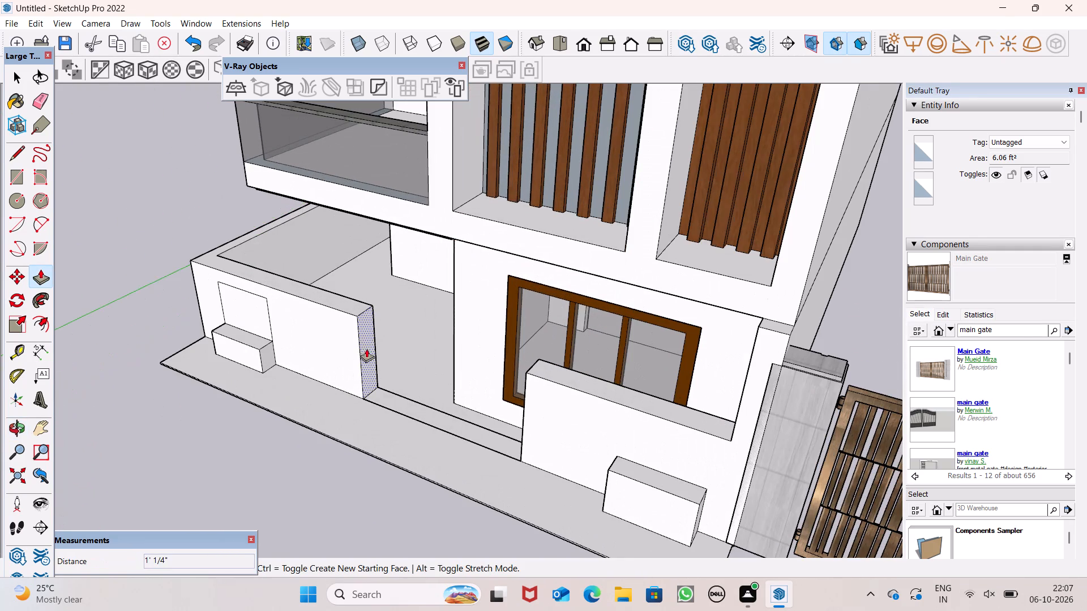
{"action": "left_click_drag", "start_coordinate": [361, 350], "coordinate": [330, 336]}
Move the gate about 26' 10 9/16" along the red axis, aligning its lower corner with the opening's window-side wall end.
{"action": "scroll", "coordinate": [383, 360], "scroll_direction": "down", "scroll_amount": 5}
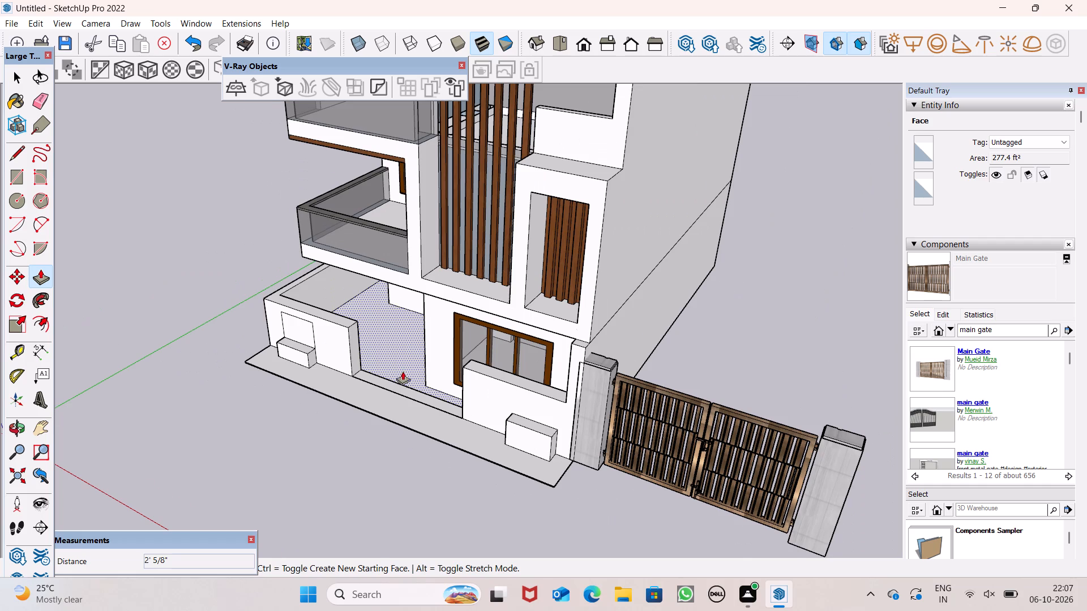
{"action": "scroll", "coordinate": [404, 373], "scroll_direction": "down", "scroll_amount": 3}
{"action": "middle_click_drag", "start_coordinate": [451, 392], "coordinate": [635, 350]}
{"action": "key", "text": "space"}
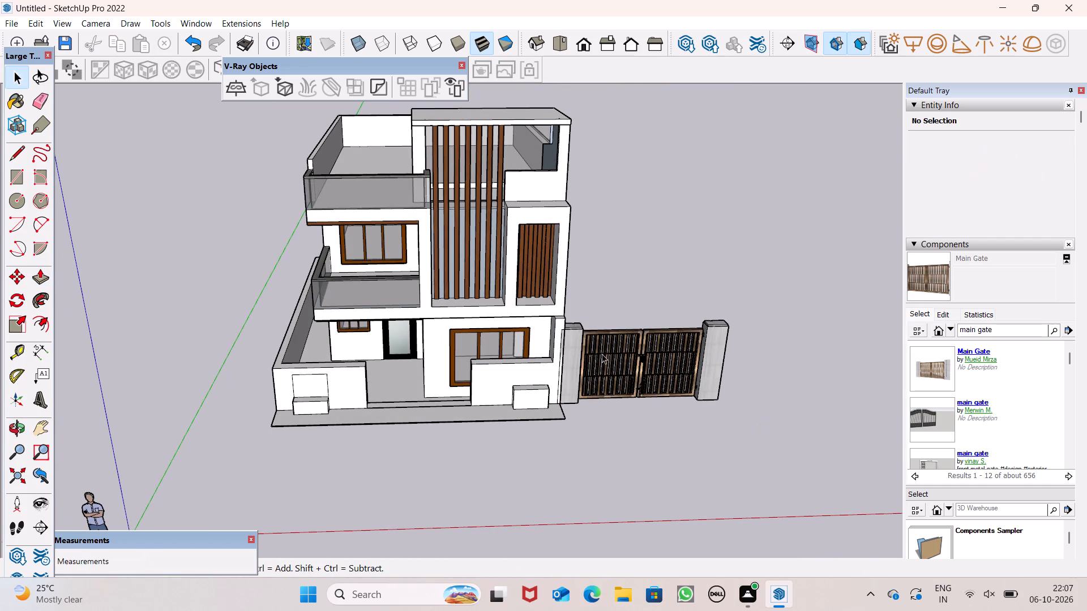
{"action": "left_click", "coordinate": [602, 354]}
{"action": "key", "text": "m"}
{"action": "key", "text": "Return"}
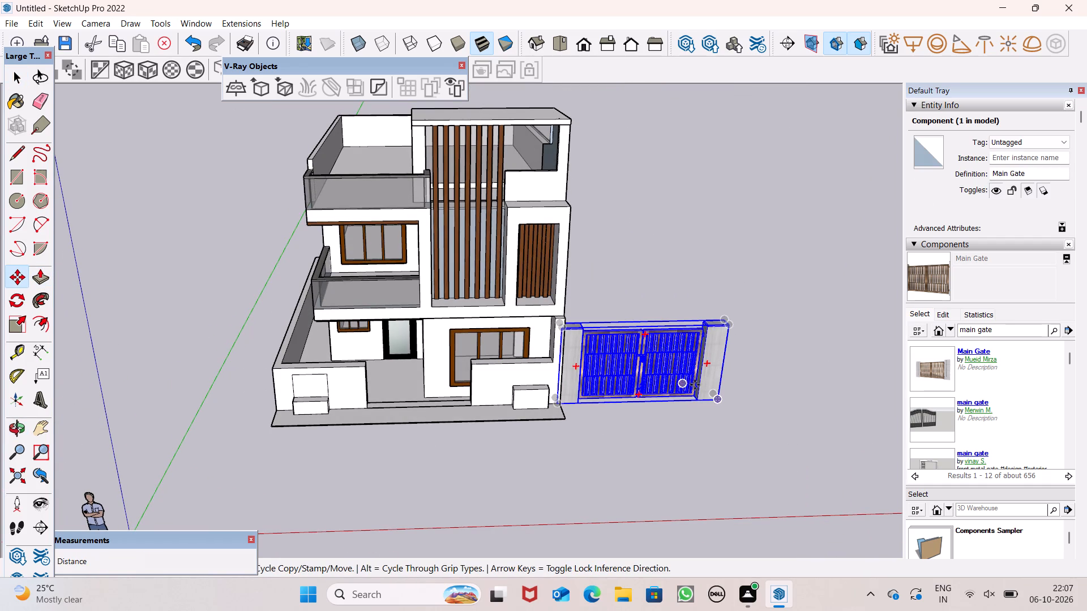
{"action": "left_click_drag", "start_coordinate": [718, 397], "coordinate": [704, 411]}
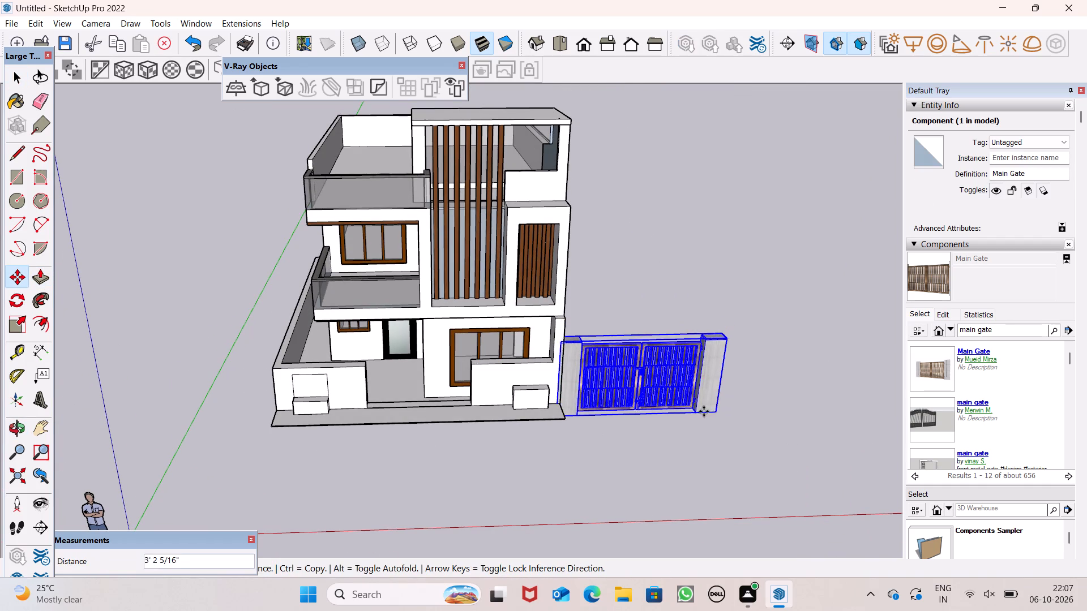
{"action": "left_click_drag", "start_coordinate": [704, 411], "coordinate": [489, 414]}
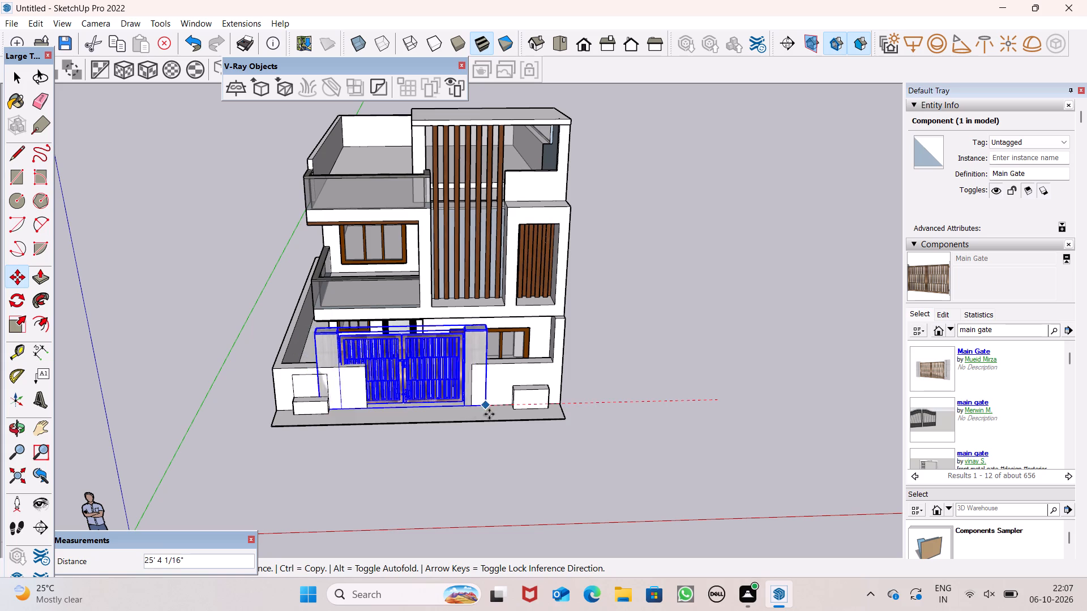
{"action": "left_click_drag", "start_coordinate": [489, 414], "coordinate": [469, 400]}
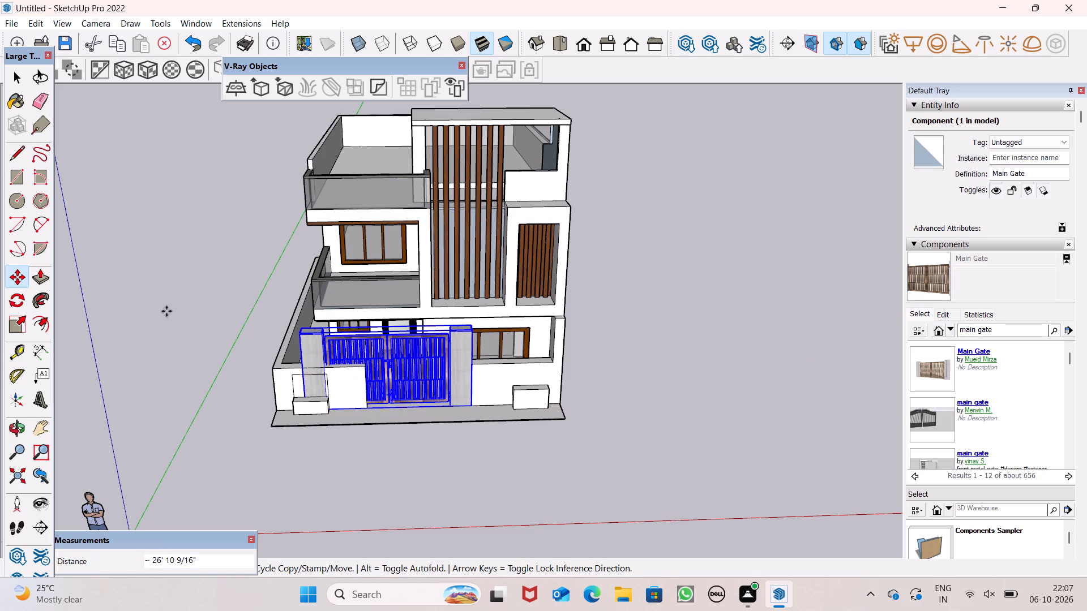
Scale the gate down uniformly to about 0.6 from its upper outer corner, toward the height of the boundary wall.
{"action": "left_click", "coordinate": [20, 320]}
{"action": "scroll", "coordinate": [320, 328], "scroll_direction": "up", "scroll_amount": 4}
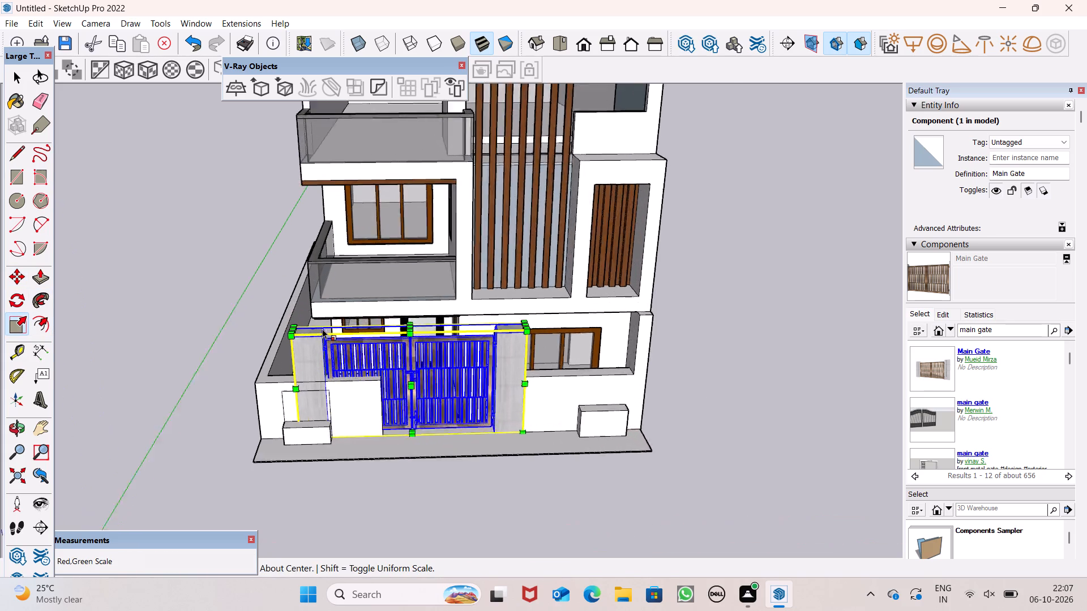
{"action": "scroll", "coordinate": [322, 329], "scroll_direction": "up", "scroll_amount": 2}
{"action": "left_click_drag", "start_coordinate": [285, 339], "coordinate": [403, 377]}
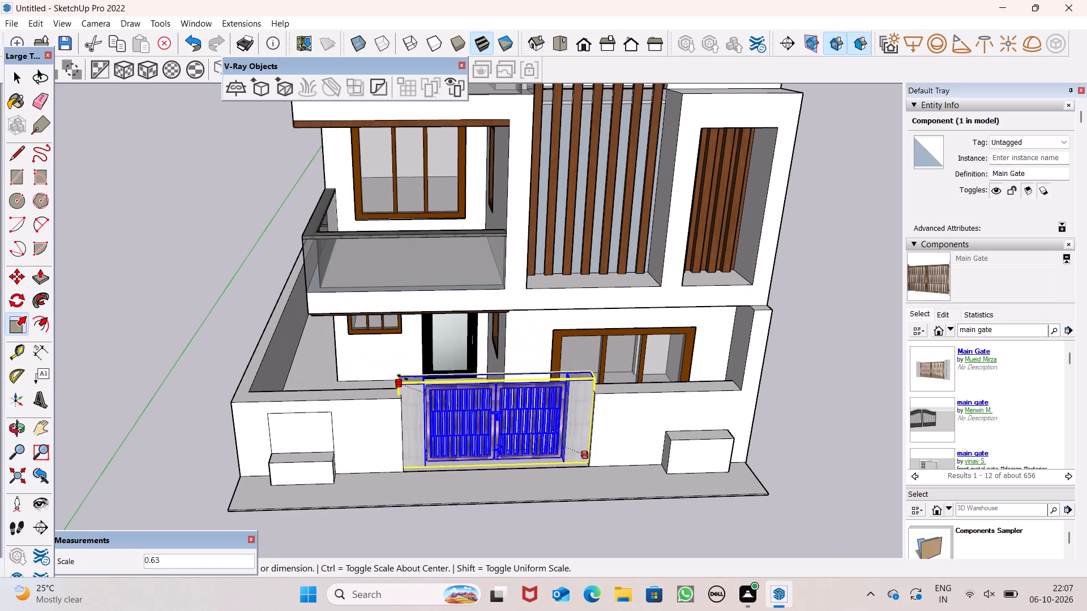
{"action": "left_click_drag", "start_coordinate": [403, 377], "coordinate": [420, 384]}
Stretch the gate's width along the red axis until its outer pillar meets the end of the entrance-side wall.
{"action": "middle_click_drag", "start_coordinate": [427, 410], "coordinate": [546, 436]}
{"action": "scroll", "coordinate": [482, 433], "scroll_direction": "up", "scroll_amount": 6}
{"action": "scroll", "coordinate": [429, 437], "scroll_direction": "up", "scroll_amount": 4}
{"action": "left_click_drag", "start_coordinate": [443, 419], "coordinate": [419, 423]}
{"action": "scroll", "coordinate": [485, 388], "scroll_direction": "down", "scroll_amount": 2}
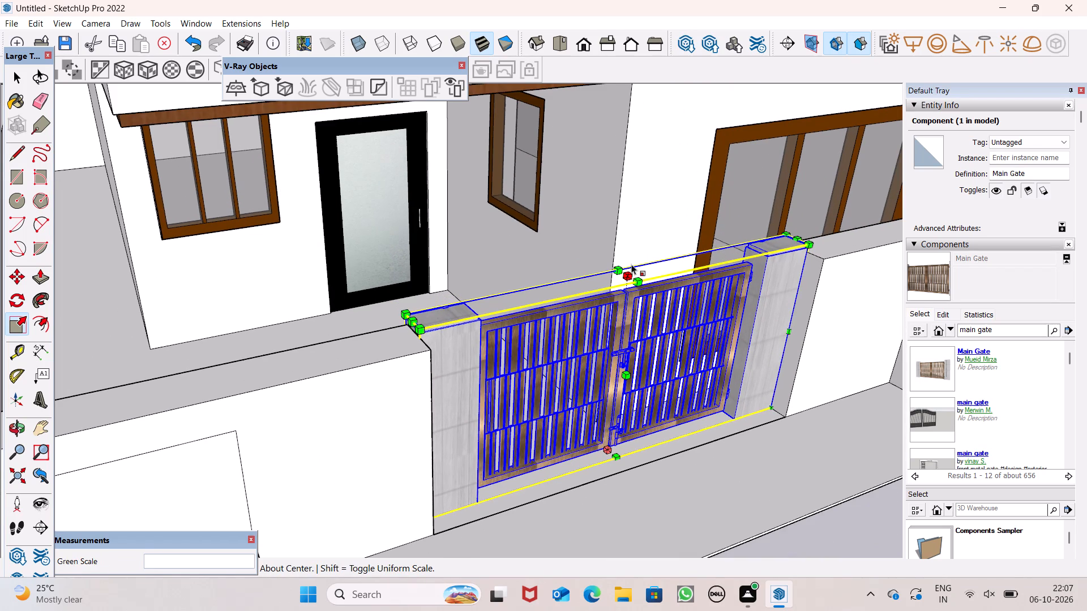
Stretch the gate's height upward along the blue axis so its pillars rise above the adjoining boundary walls.
{"action": "left_click_drag", "start_coordinate": [628, 278], "coordinate": [631, 258]}
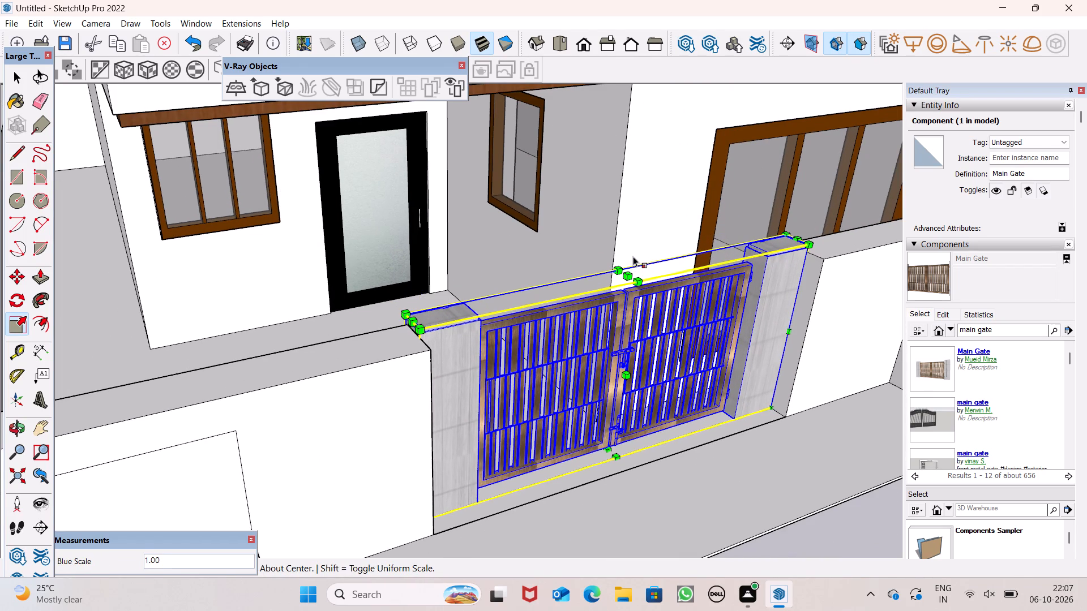
{"action": "left_click_drag", "start_coordinate": [627, 277], "coordinate": [626, 263]}
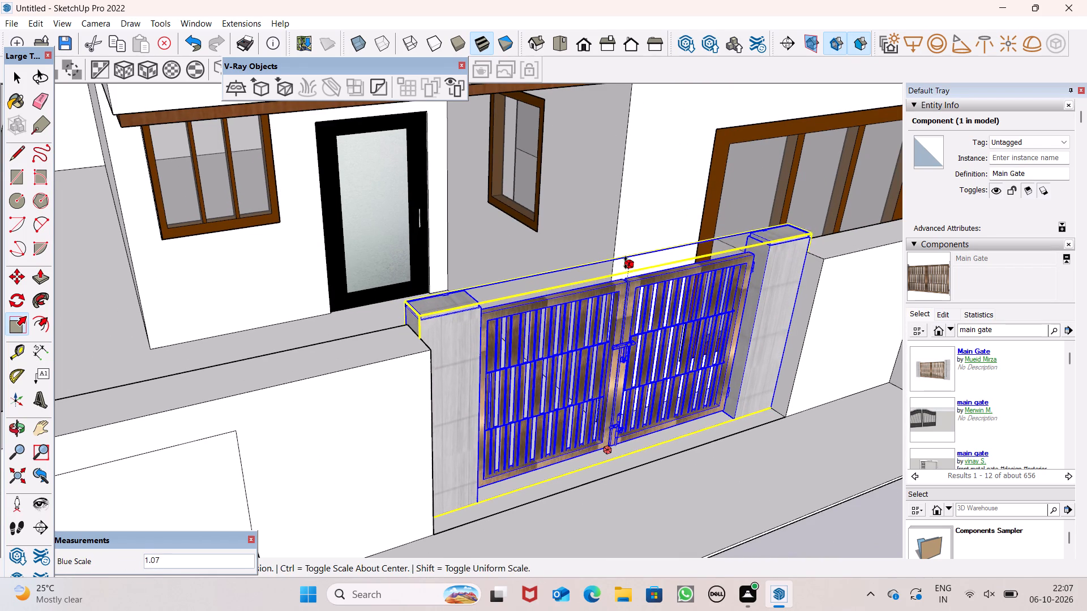
{"action": "left_click_drag", "start_coordinate": [626, 263], "coordinate": [620, 238]}
{"action": "scroll", "coordinate": [618, 251], "scroll_direction": "down", "scroll_amount": 7}
{"action": "key", "text": "space"}
{"action": "scroll", "coordinate": [624, 321], "scroll_direction": "down", "scroll_amount": 5}
{"action": "scroll", "coordinate": [619, 343], "scroll_direction": "up", "scroll_amount": 1}
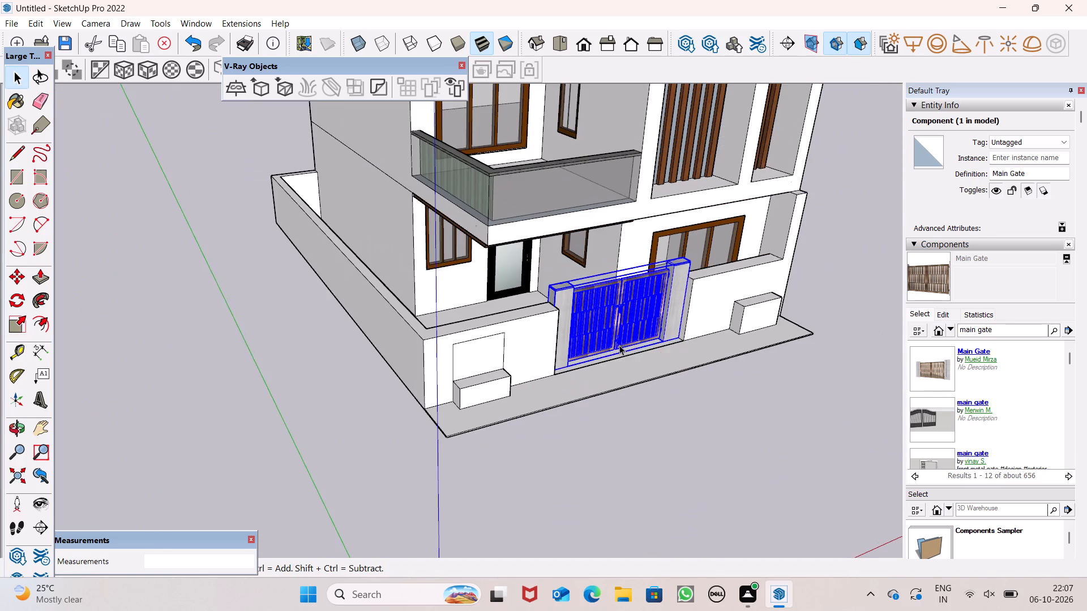
Move the gate slightly down so its lower outer corner meets the base of the front wall opening.
{"action": "middle_click_drag", "start_coordinate": [697, 380], "coordinate": [469, 393]}
{"action": "key", "text": "m"}
{"action": "key", "text": "Return"}
{"action": "scroll", "coordinate": [670, 434], "scroll_direction": "up", "scroll_amount": 2}
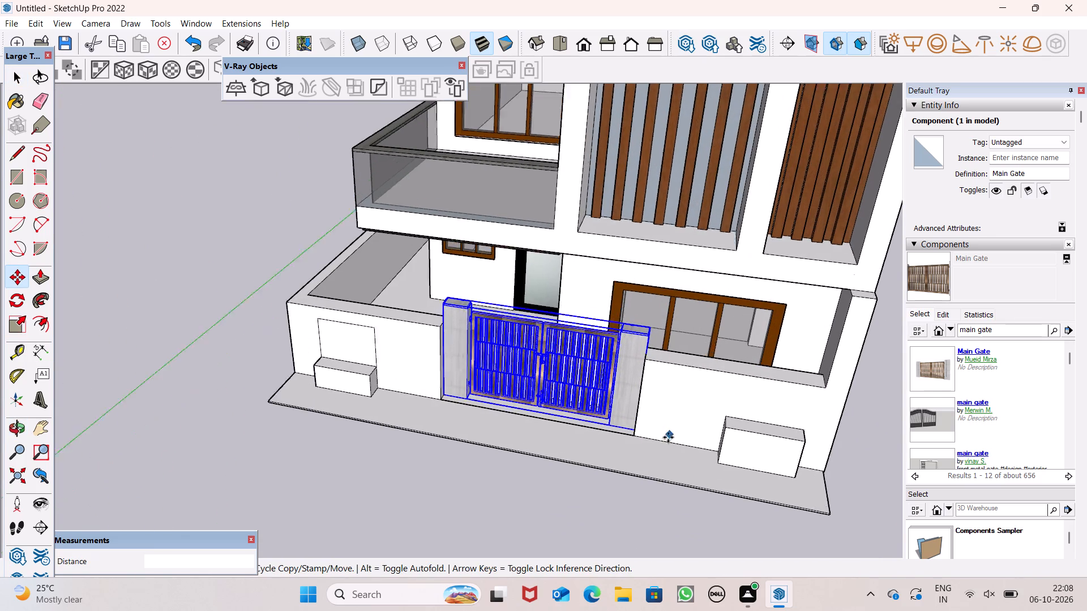
{"action": "scroll", "coordinate": [668, 437], "scroll_direction": "up", "scroll_amount": 3}
{"action": "middle_click_drag", "start_coordinate": [654, 462], "coordinate": [721, 436]}
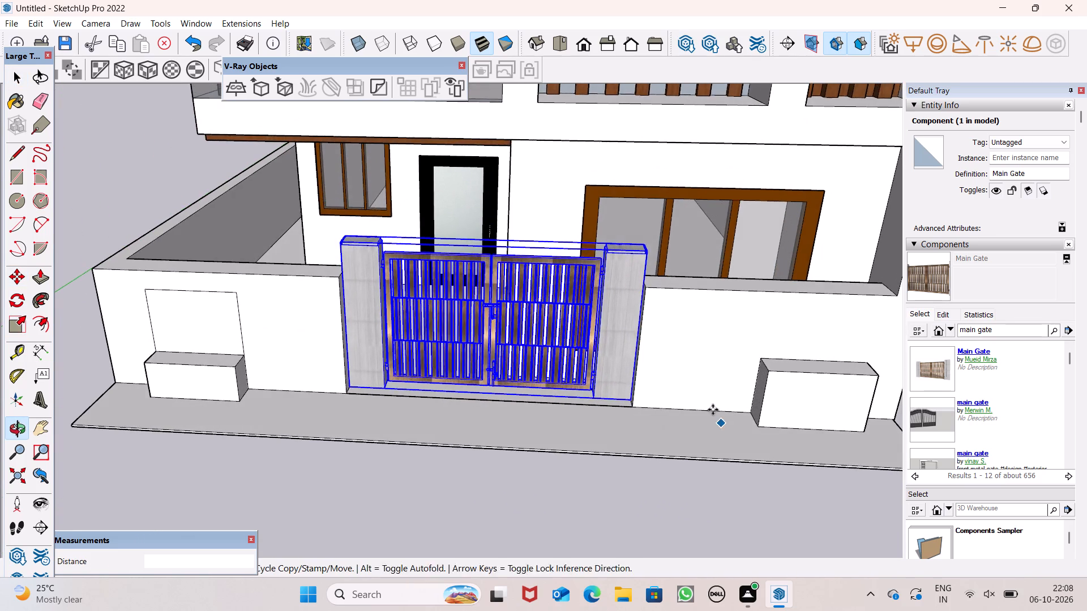
{"action": "scroll", "coordinate": [600, 391], "scroll_direction": "up", "scroll_amount": 4}
{"action": "left_click_drag", "start_coordinate": [631, 398], "coordinate": [632, 407]}
{"action": "left_click", "coordinate": [641, 411]}
{"action": "key", "text": "space"}
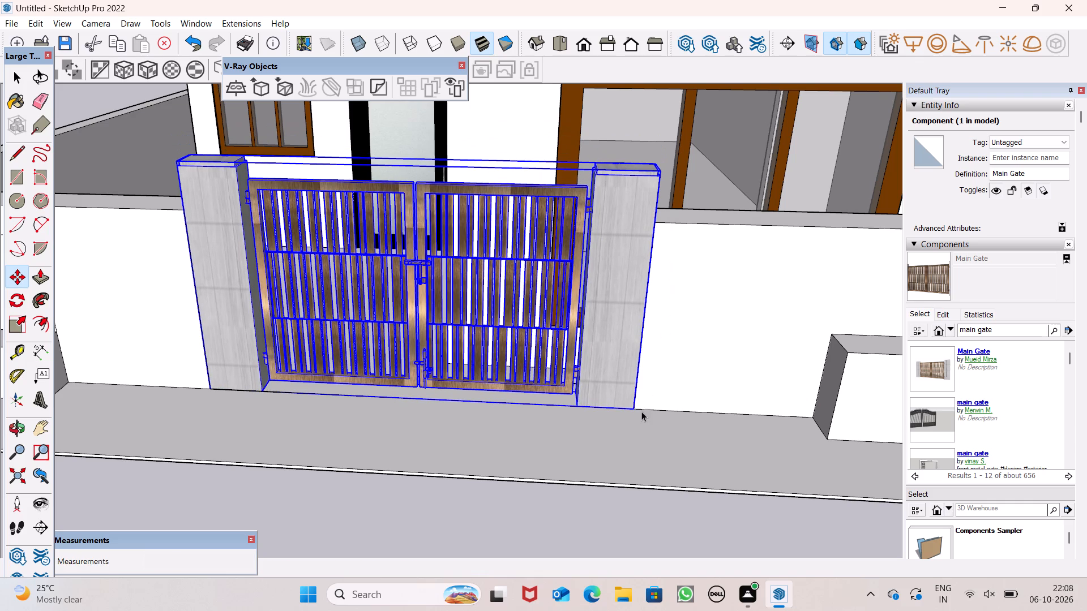
{"action": "scroll", "coordinate": [643, 411], "scroll_direction": "down", "scroll_amount": 7}
{"action": "key", "text": "space"}
Examine the whole house front with the fitted gate from a distance, from both raised and eye-level views.
{"action": "scroll", "coordinate": [637, 375], "scroll_direction": "down", "scroll_amount": 5}
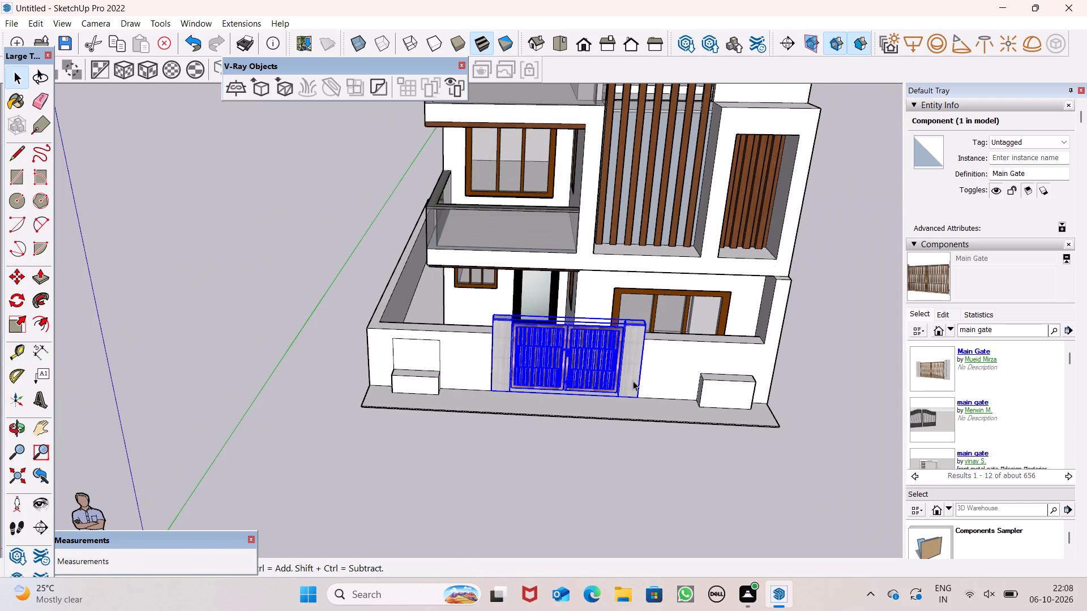
{"action": "scroll", "coordinate": [637, 402], "scroll_direction": "down", "scroll_amount": 11}
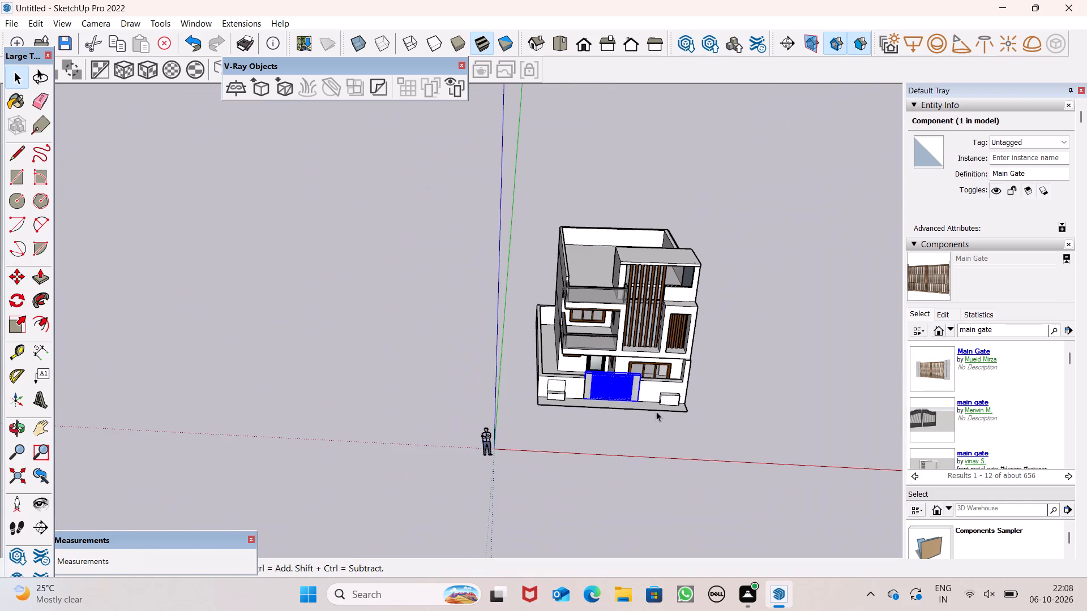
{"action": "scroll", "coordinate": [654, 418], "scroll_direction": "down", "scroll_amount": 9}
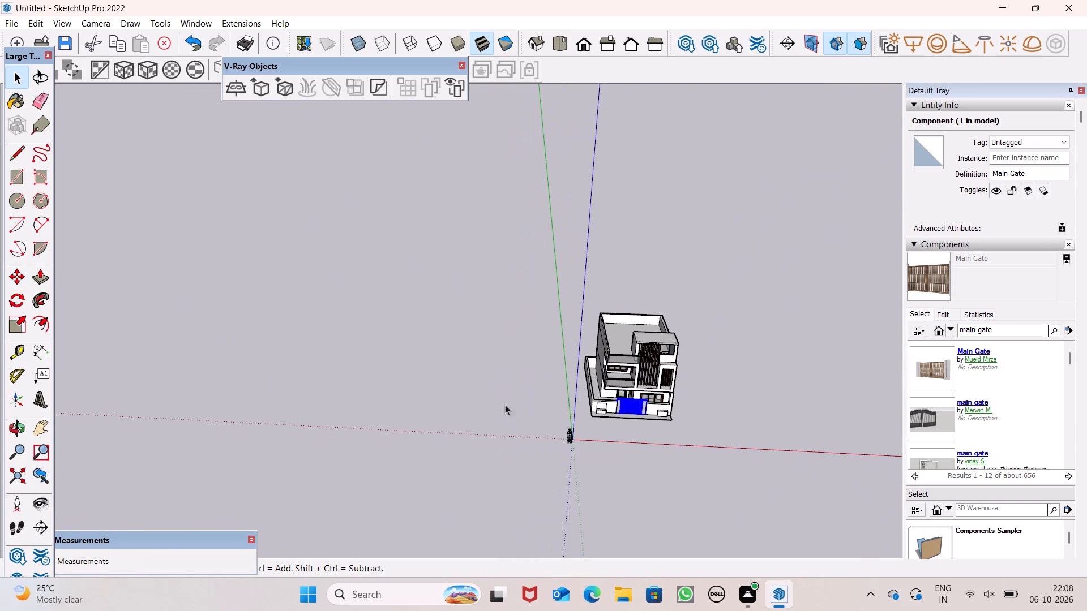
{"action": "left_click", "coordinate": [485, 402]}
{"action": "scroll", "coordinate": [721, 415], "scroll_direction": "up", "scroll_amount": 3}
{"action": "middle_click_drag", "start_coordinate": [722, 411], "coordinate": [722, 384]}
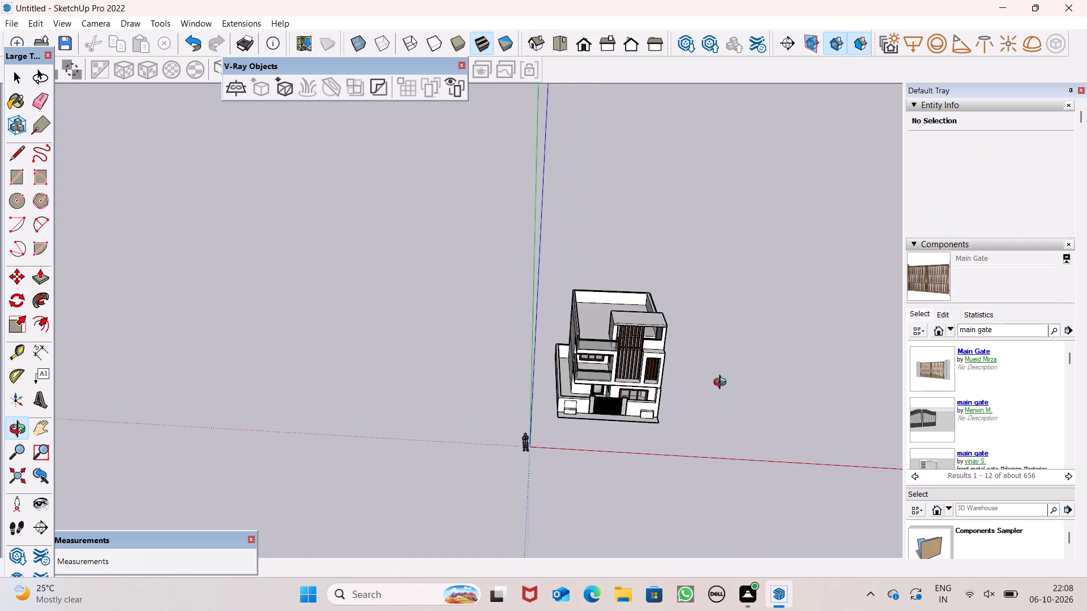
{"action": "middle_click_drag", "start_coordinate": [722, 384], "coordinate": [707, 285]}
{"action": "scroll", "coordinate": [672, 326], "scroll_direction": "up", "scroll_amount": 6}
{"action": "scroll", "coordinate": [671, 372], "scroll_direction": "up", "scroll_amount": 4}
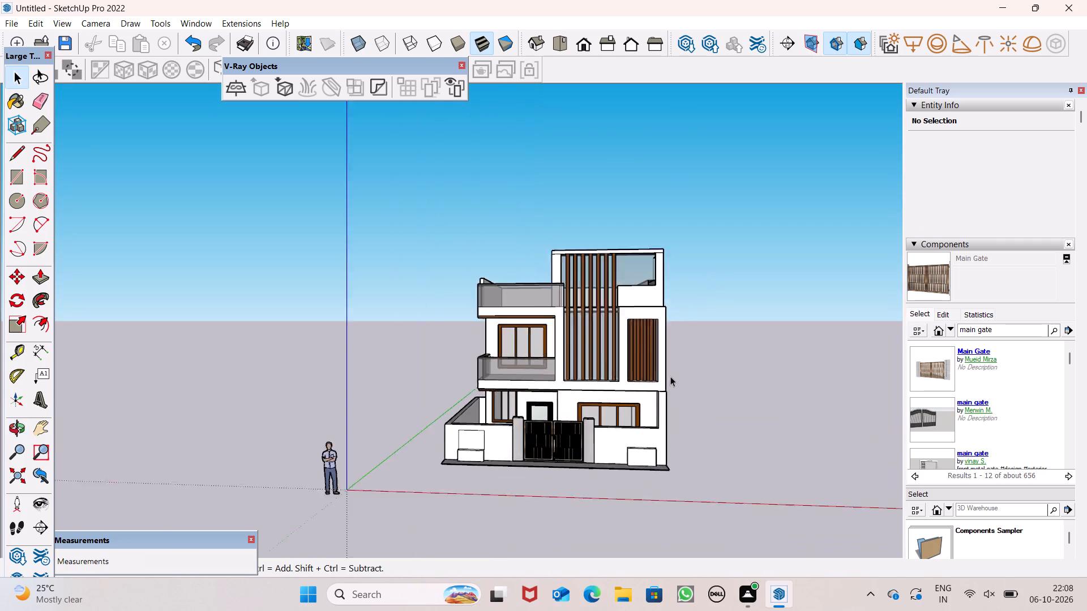
{"action": "scroll", "coordinate": [670, 376], "scroll_direction": "up", "scroll_amount": 5}
{"action": "scroll", "coordinate": [668, 390], "scroll_direction": "down", "scroll_amount": 8}
{"action": "middle_click_drag", "start_coordinate": [741, 455], "coordinate": [727, 569]}
{"action": "scroll", "coordinate": [673, 461], "scroll_direction": "up", "scroll_amount": 7}
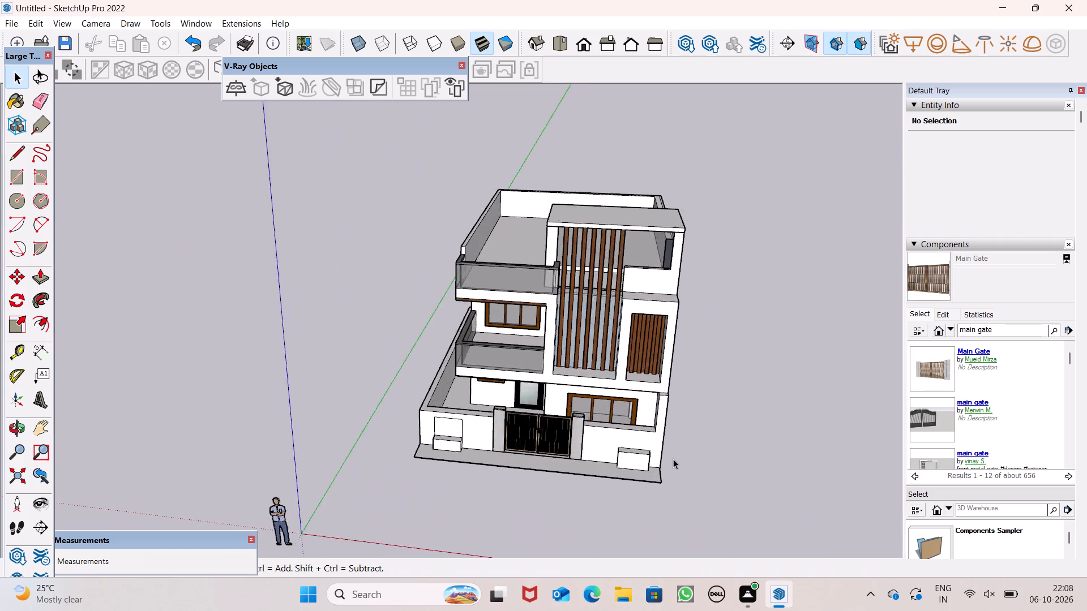
{"action": "scroll", "coordinate": [673, 459], "scroll_direction": "up", "scroll_amount": 1}
{"action": "scroll", "coordinate": [695, 434], "scroll_direction": "down", "scroll_amount": 3}
{"action": "middle_click_drag", "start_coordinate": [695, 437], "coordinate": [759, 365]}
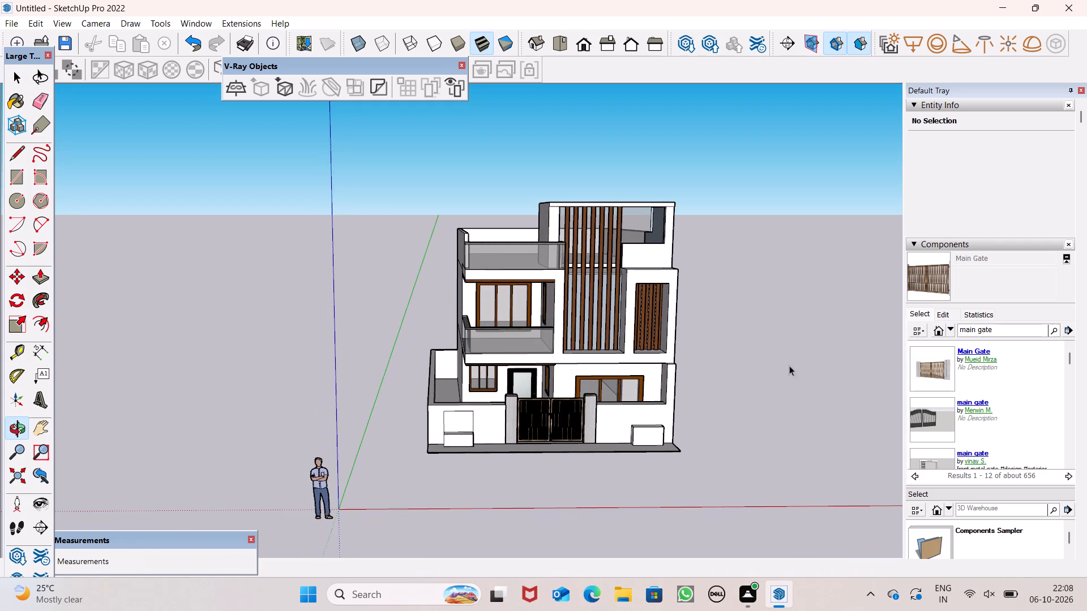
Search the 3D Warehouse component library for flowers.
{"action": "scroll", "coordinate": [1001, 301], "scroll_direction": "down", "scroll_amount": 4}
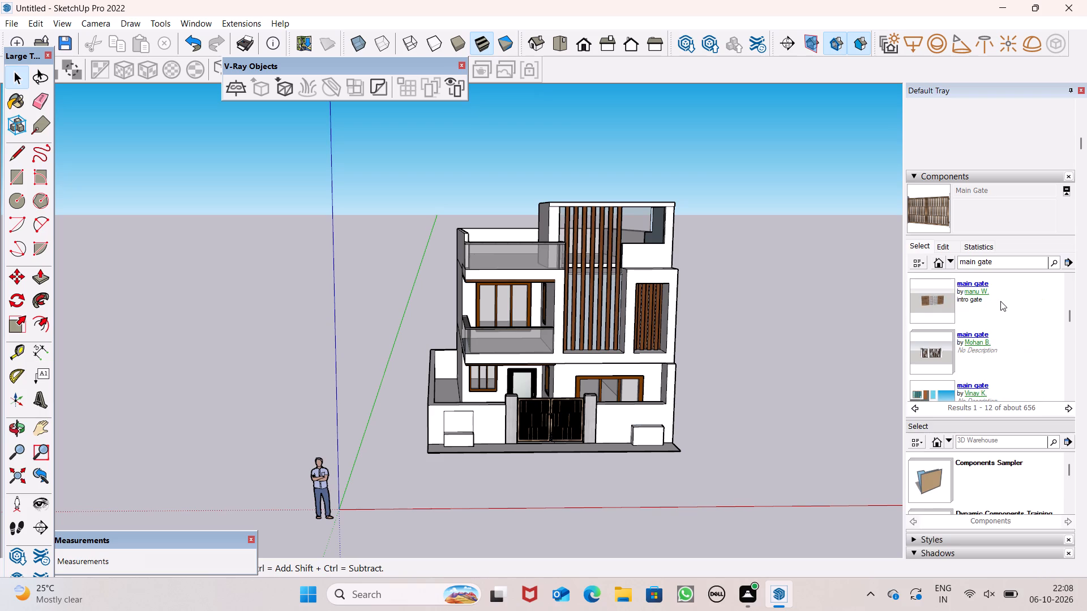
{"action": "scroll", "coordinate": [1000, 301], "scroll_direction": "down", "scroll_amount": 2}
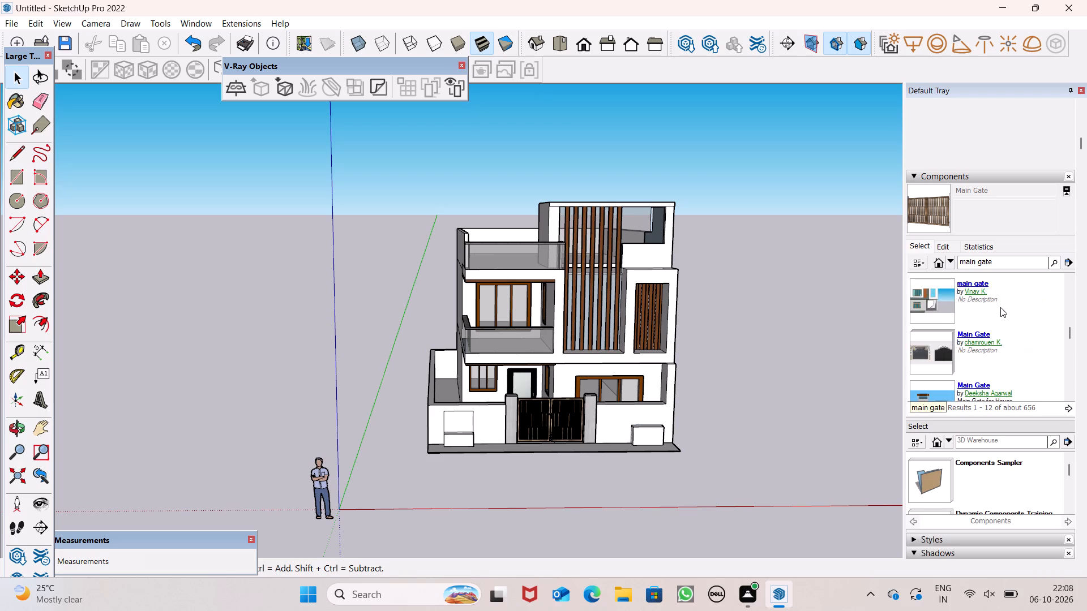
{"action": "scroll", "coordinate": [1005, 372], "scroll_direction": "down", "scroll_amount": 2}
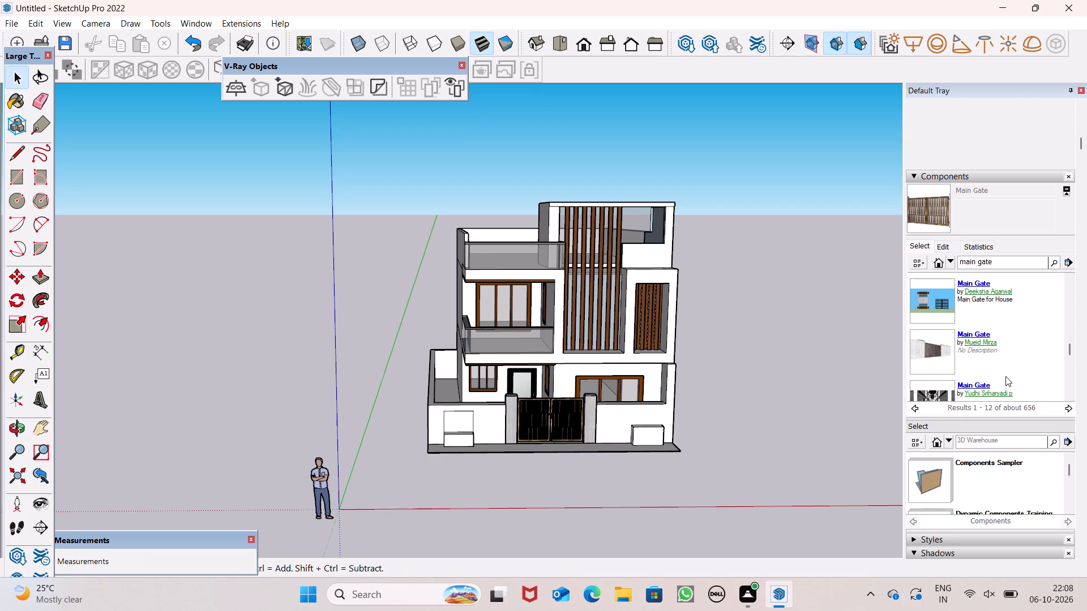
{"action": "scroll", "coordinate": [1008, 287], "scroll_direction": "up", "scroll_amount": 3}
{"action": "left_click", "coordinate": [1016, 261]}
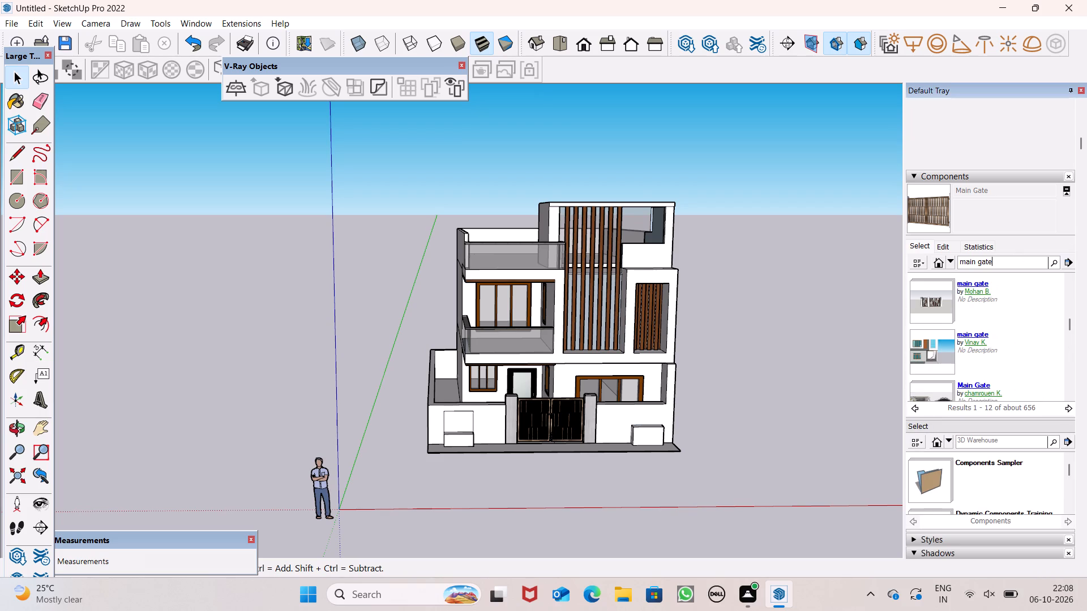
{"action": "key", "text": "BackSpace"}
{"action": "key", "text": "BackSpace"}
{"action": "key", "text": "BackSpace"}
{"action": "key", "text": "BackSpace"}
{"action": "key", "text": "BackSpace"}
{"action": "key", "text": "BackSpace"}
{"action": "key", "text": "BackSpace"}
{"action": "key", "text": "BackSpace"}
{"action": "key", "text": "BackSpace"}
{"action": "key", "text": "BackSpace"}
{"action": "key", "text": "BackSpace"}
{"action": "key", "text": "BackSpace"}
{"action": "key", "text": "BackSpace"}
{"action": "key", "text": "BackSpace"}
{"action": "key", "text": "BackSpace"}
{"action": "key", "text": "BackSpace"}
{"action": "key", "text": "BackSpace"}
{"action": "key", "text": "BackSpace"}
{"action": "key", "text": "BackSpace"}
{"action": "key", "text": "BackSpace"}
{"action": "type", "text": "flowers"}
{"action": "key", "text": "Return"}
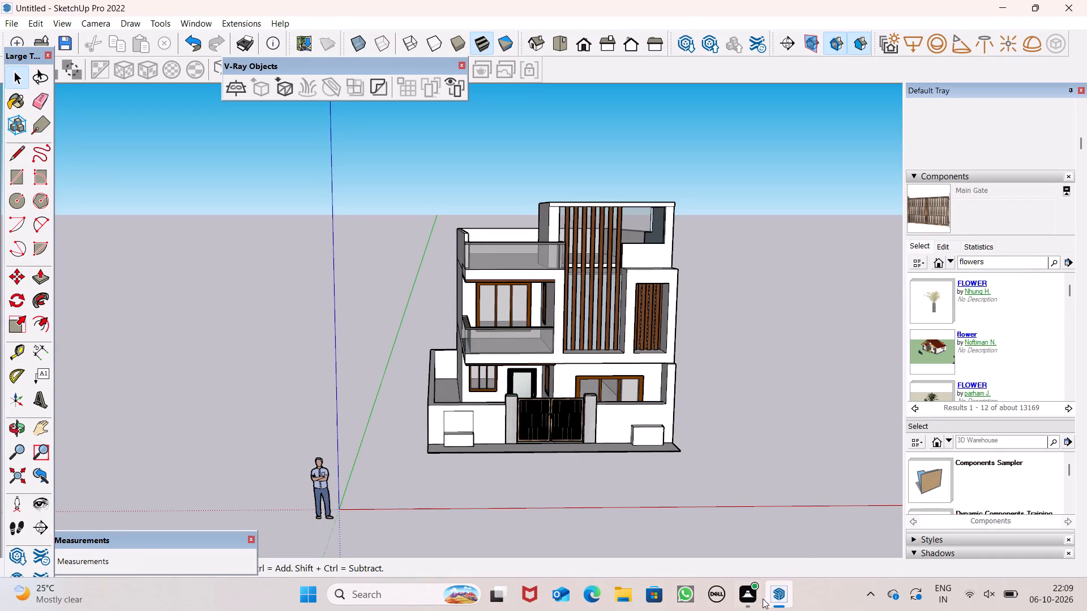
Open the first FLOWER result in the component library and look through its listed flower and vase models.
{"action": "left_click", "coordinate": [756, 356]}
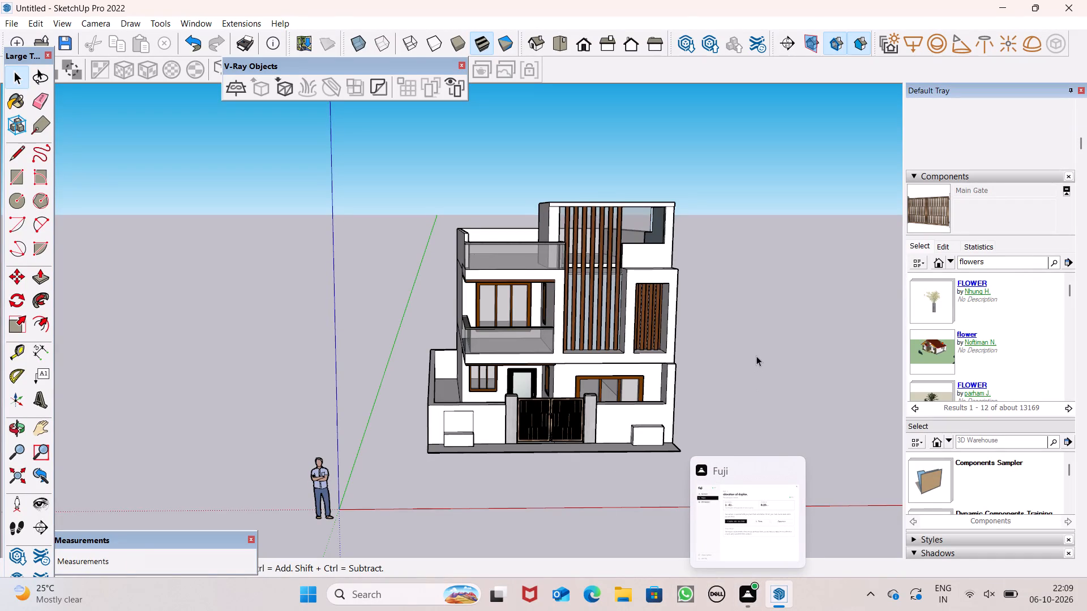
{"action": "scroll", "coordinate": [755, 342], "scroll_direction": "down", "scroll_amount": 2}
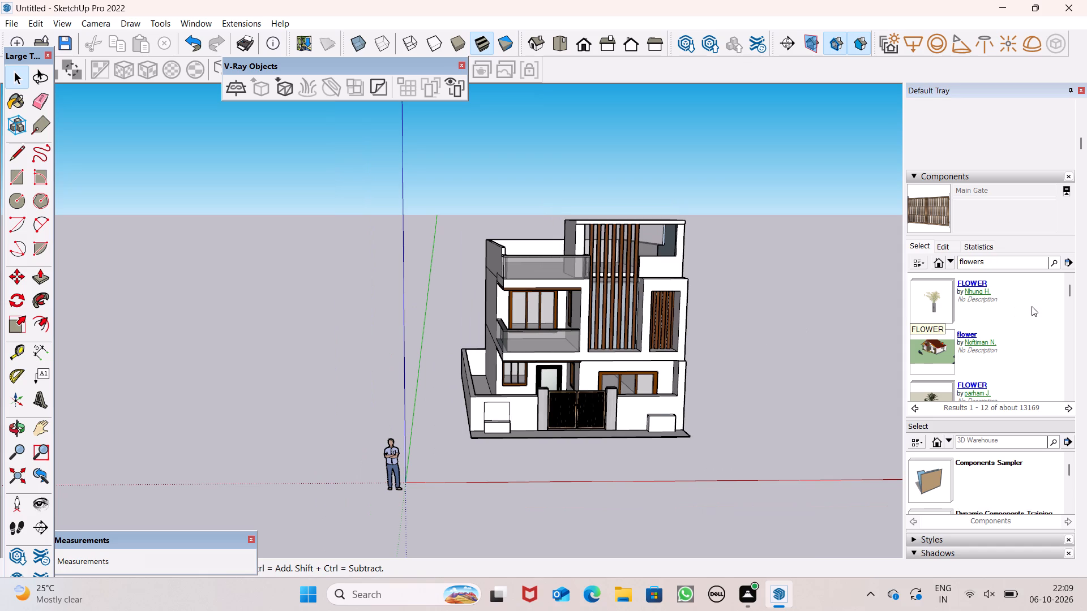
{"action": "left_click", "coordinate": [925, 309]}
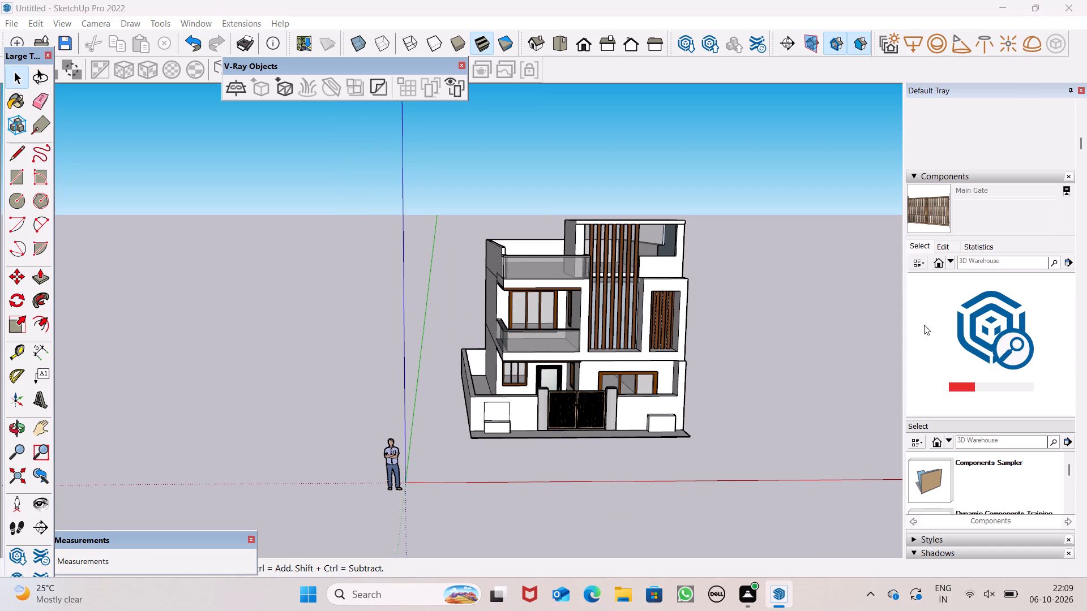
{"action": "scroll", "coordinate": [496, 333], "scroll_direction": "down", "scroll_amount": 5}
{"action": "scroll", "coordinate": [313, 415], "scroll_direction": "down", "scroll_amount": 12}
{"action": "scroll", "coordinate": [417, 346], "scroll_direction": "down", "scroll_amount": 11}
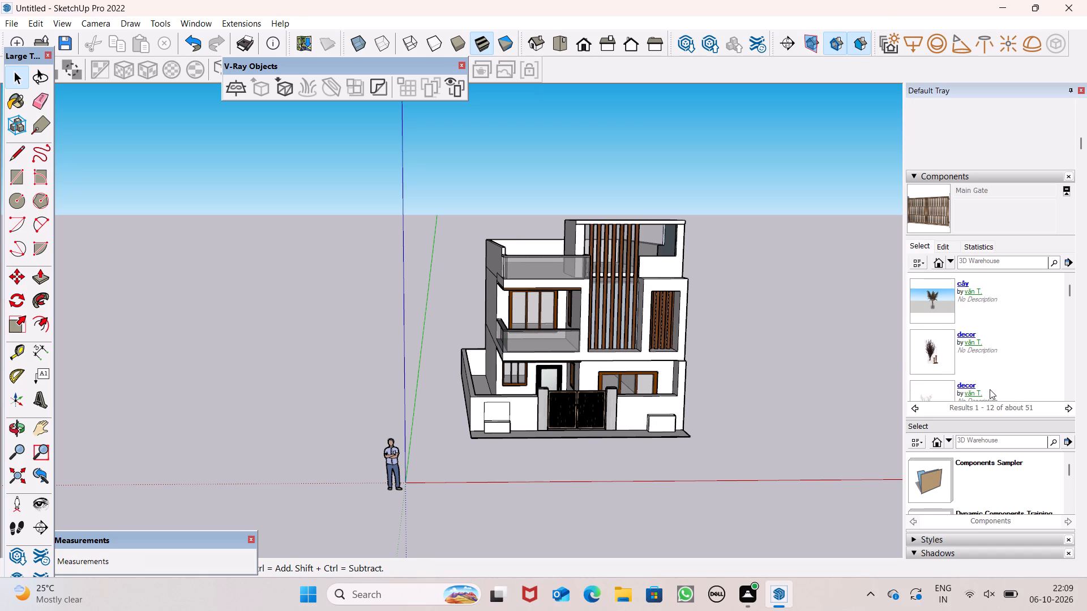
{"action": "scroll", "coordinate": [990, 392], "scroll_direction": "down", "scroll_amount": 4}
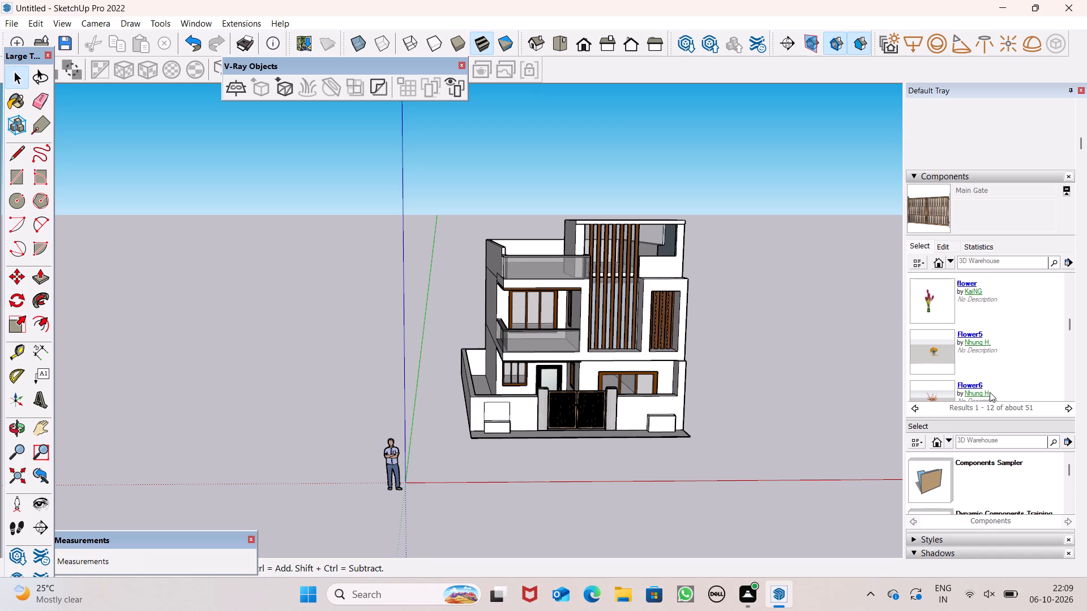
{"action": "scroll", "coordinate": [932, 351], "scroll_direction": "down", "scroll_amount": 4}
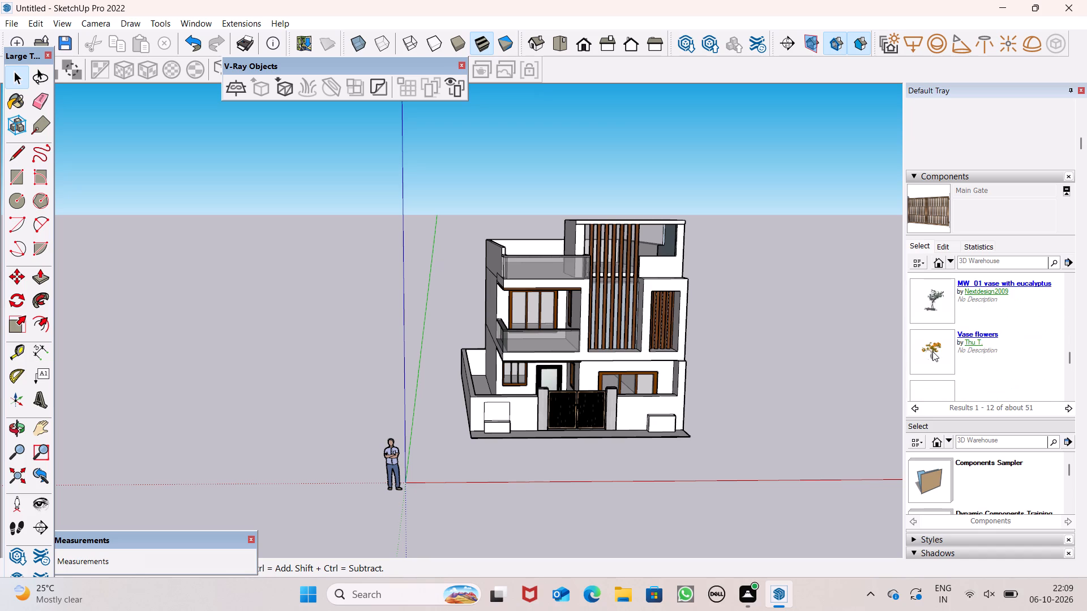
{"action": "scroll", "coordinate": [932, 345], "scroll_direction": "down", "scroll_amount": 3}
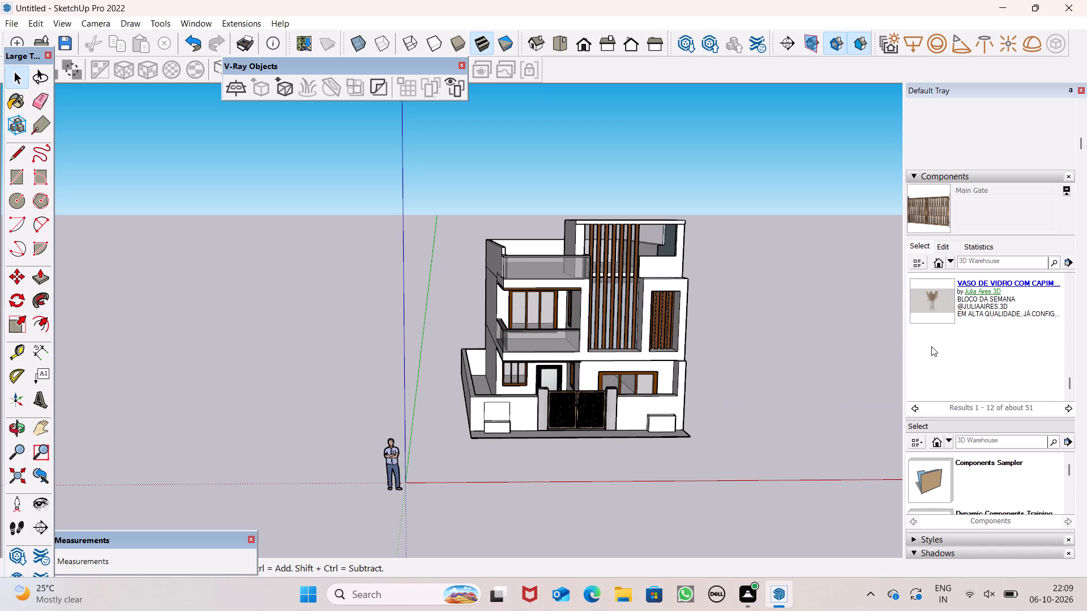
{"action": "scroll", "coordinate": [931, 346], "scroll_direction": "up", "scroll_amount": 7}
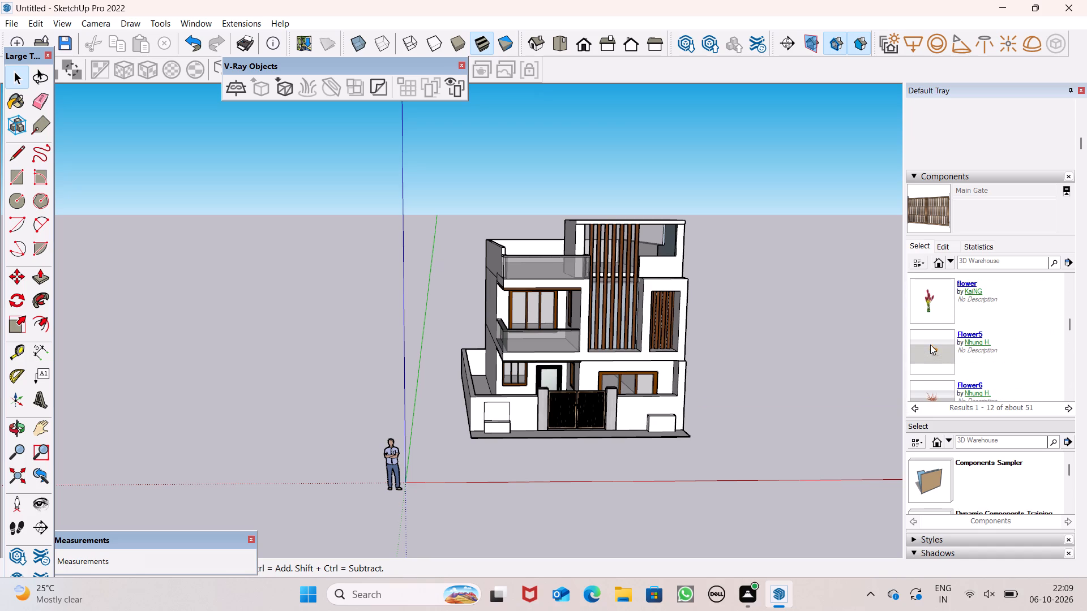
{"action": "scroll", "coordinate": [930, 345], "scroll_direction": "up", "scroll_amount": 2}
Pick the FLORES 1 flower arrangement from the component library for insertion into the model.
{"action": "left_click", "coordinate": [930, 345]}
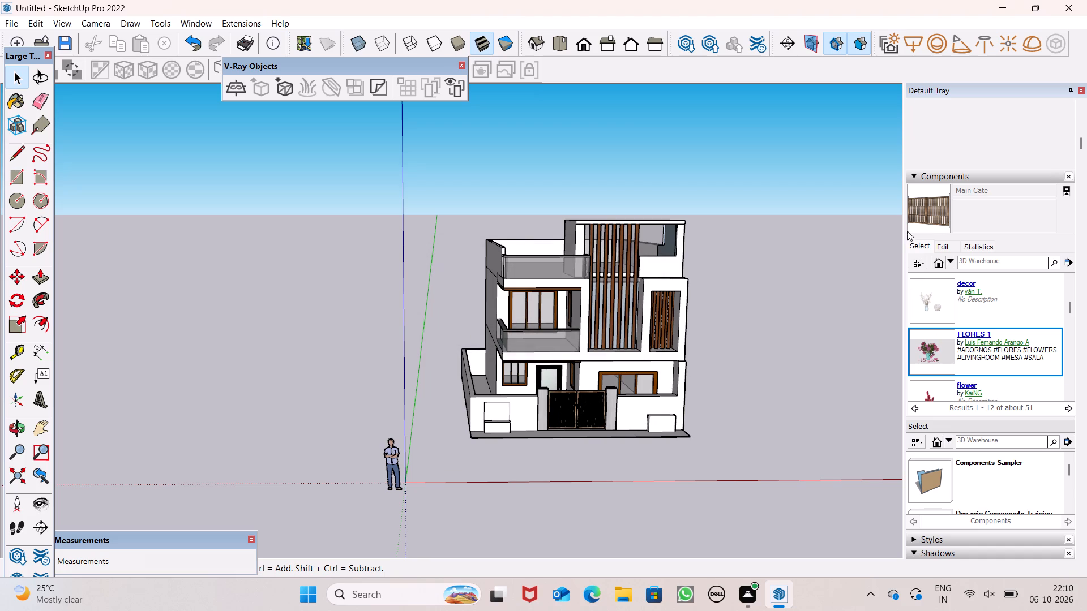
{"action": "left_click", "coordinate": [938, 349]}
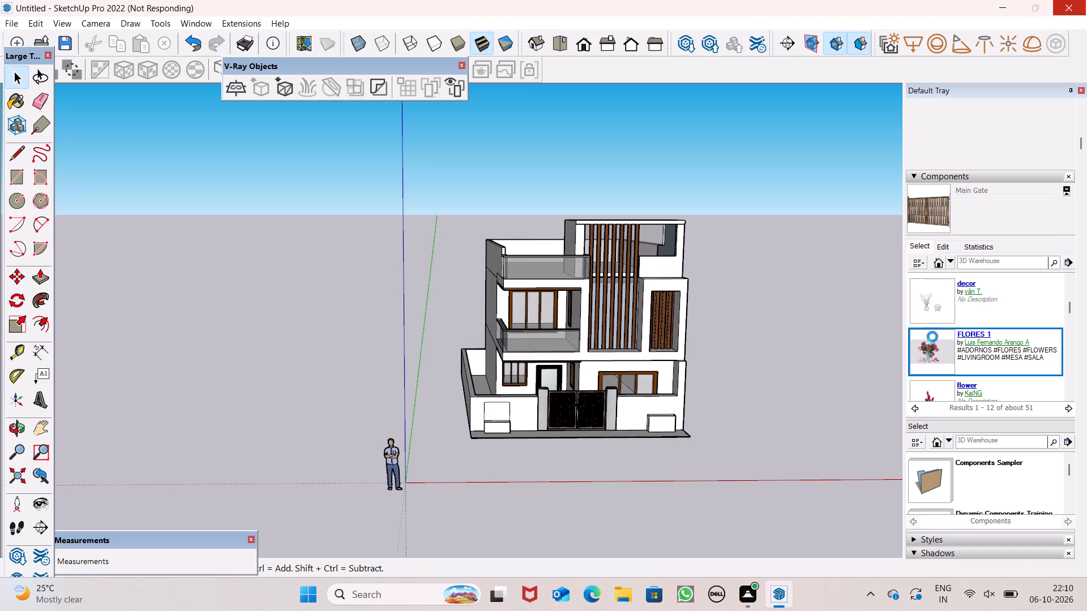
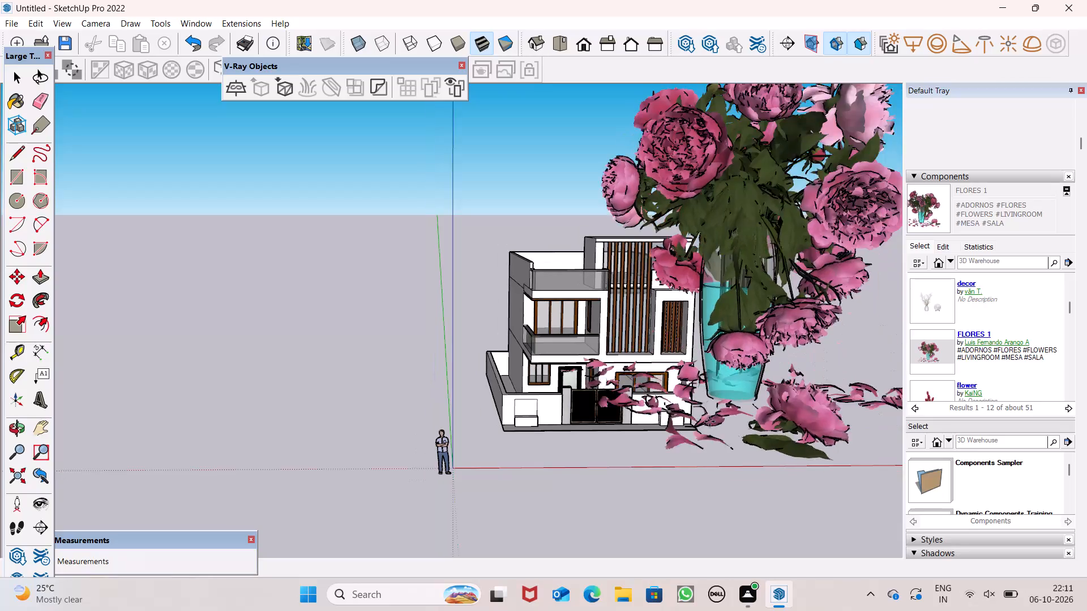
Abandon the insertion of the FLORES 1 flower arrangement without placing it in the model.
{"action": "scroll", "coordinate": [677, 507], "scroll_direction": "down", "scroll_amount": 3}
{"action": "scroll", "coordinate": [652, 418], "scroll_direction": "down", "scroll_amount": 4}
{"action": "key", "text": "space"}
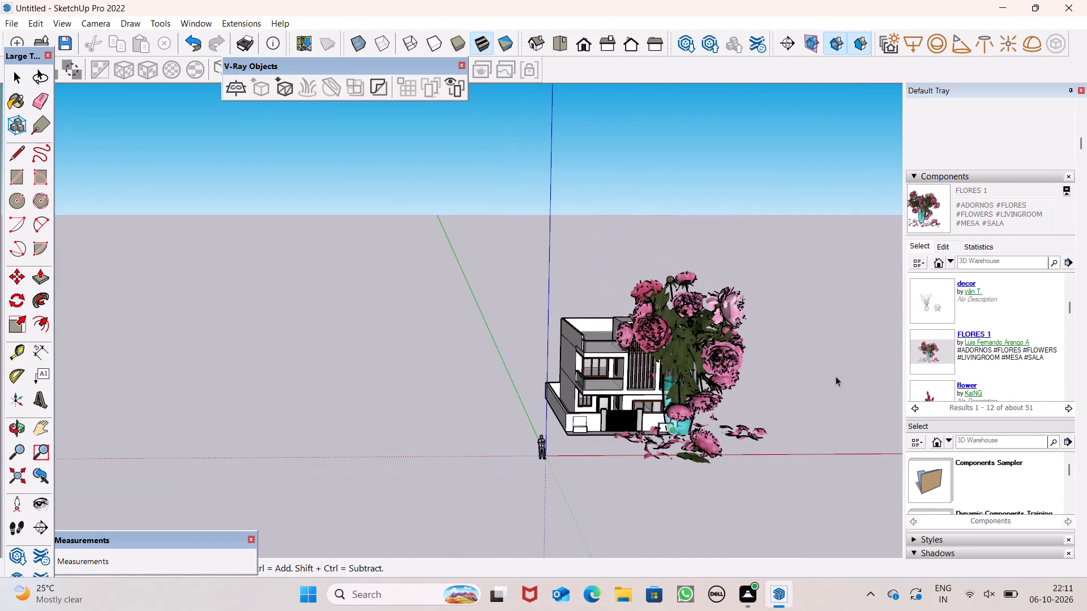
Search the 3D Warehouse component library for plants and flowers.
{"action": "left_click", "coordinate": [988, 256]}
{"action": "left_click", "coordinate": [992, 265]}
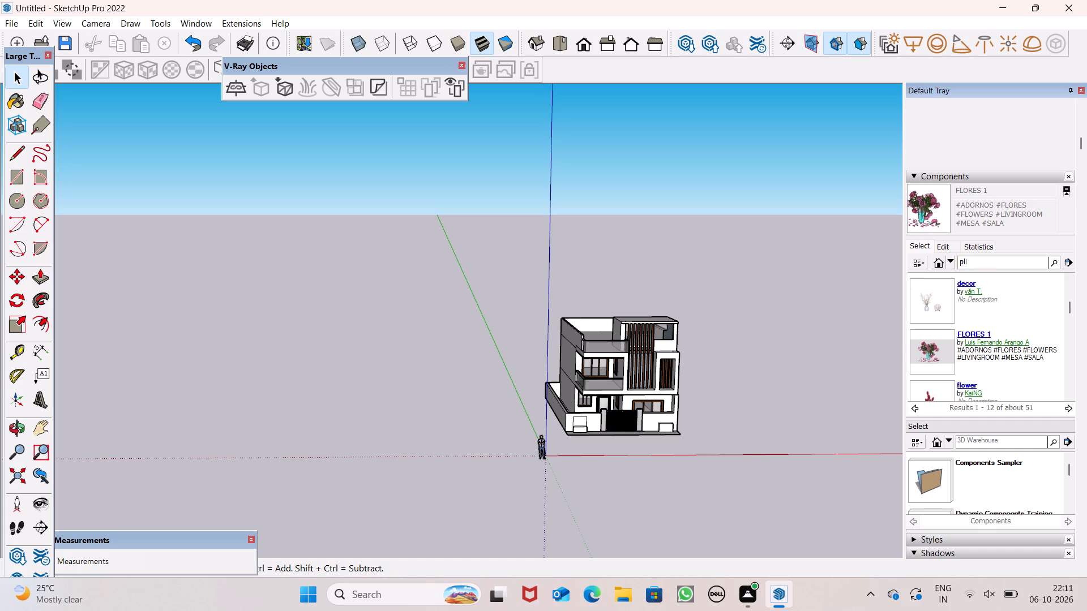
{"action": "key", "text": "BackSpace"}
{"action": "type", "text": "ANTS AND FLOWERS"}
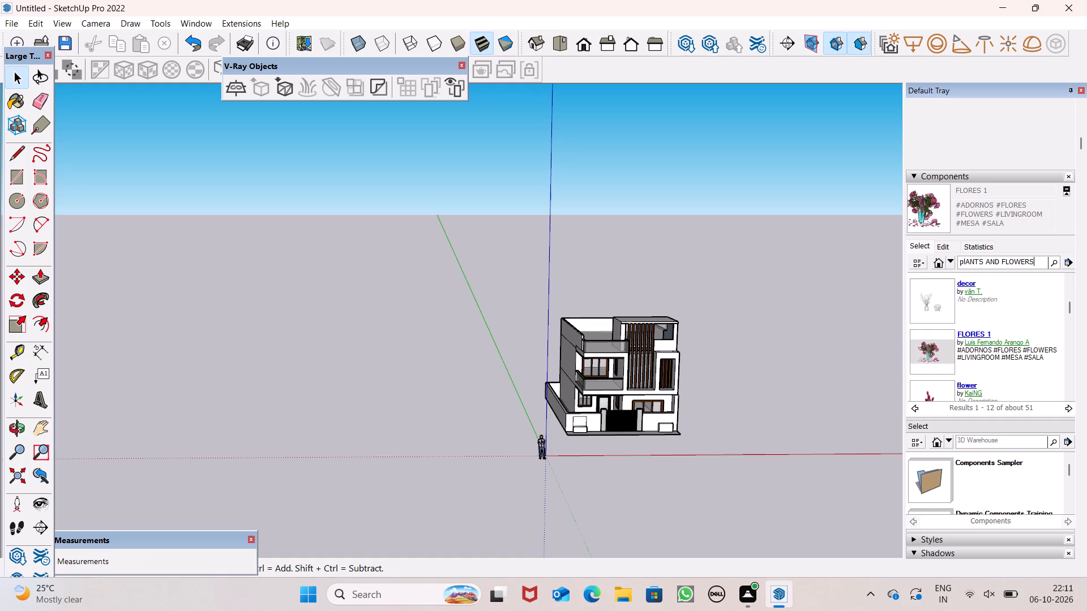
{"action": "key", "text": "Return"}
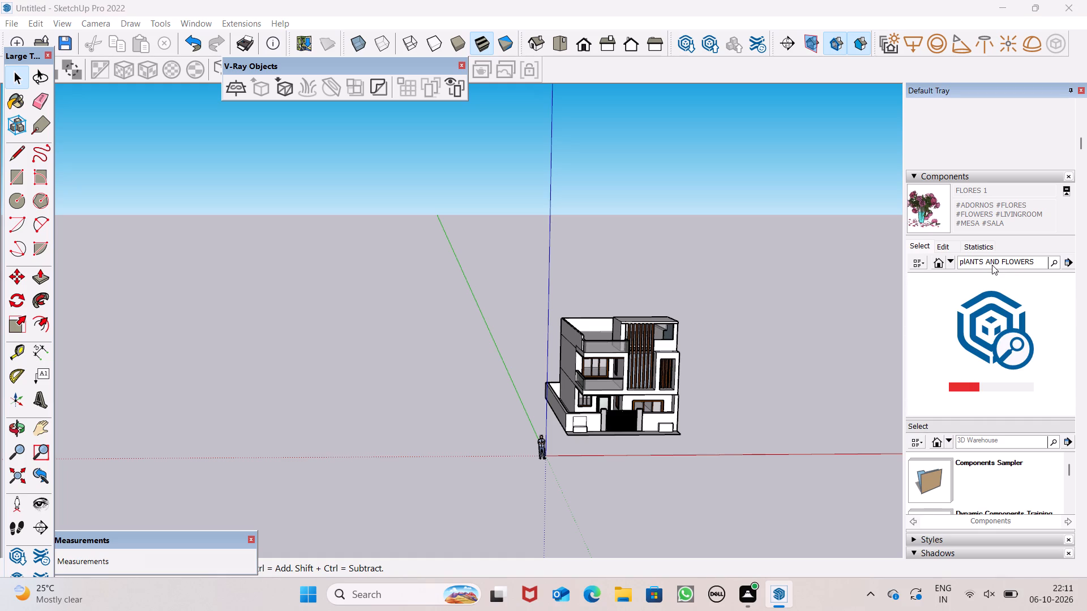
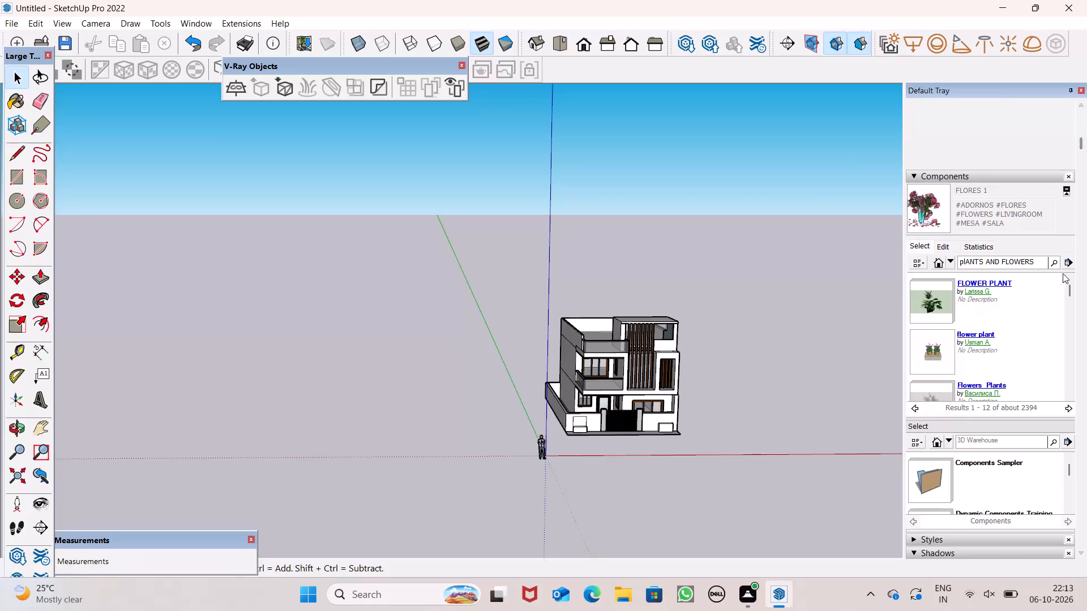
Open the FLOWER PLANT collection from the 3D Warehouse results for plants and flowers.
{"action": "scroll", "coordinate": [818, 356], "scroll_direction": "down", "scroll_amount": 2}
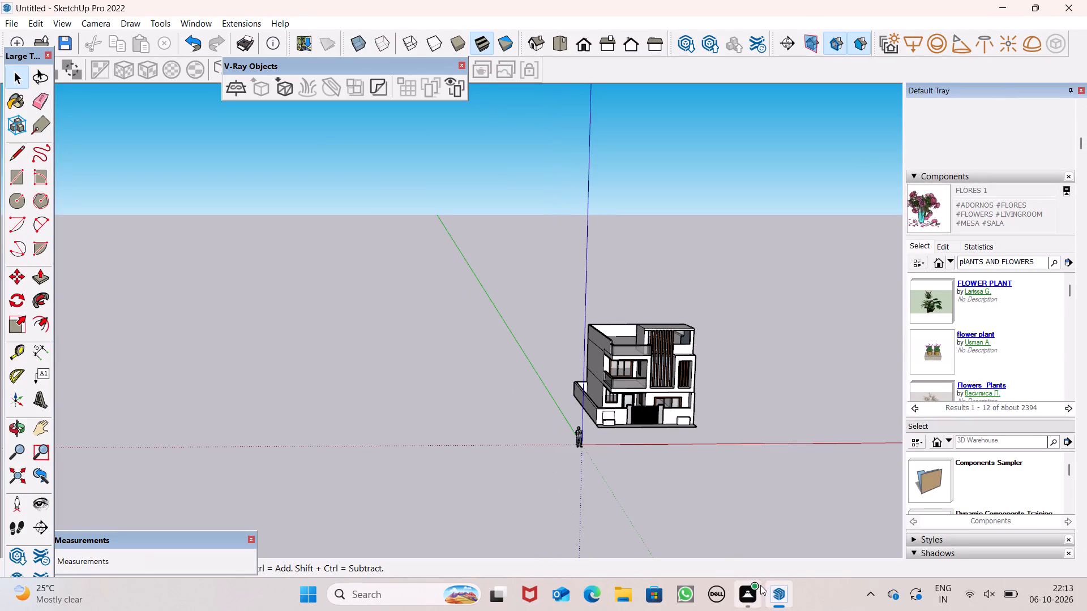
{"action": "scroll", "coordinate": [789, 445], "scroll_direction": "down", "scroll_amount": 4}
{"action": "scroll", "coordinate": [929, 315], "scroll_direction": "up", "scroll_amount": 3}
{"action": "scroll", "coordinate": [957, 394], "scroll_direction": "down", "scroll_amount": 1}
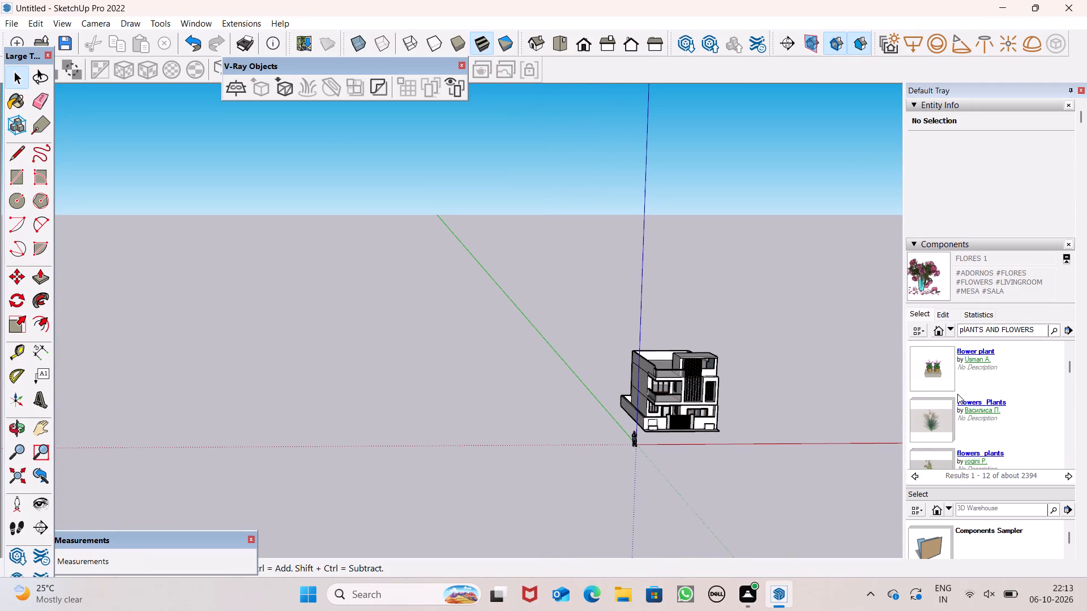
{"action": "scroll", "coordinate": [938, 378], "scroll_direction": "up", "scroll_amount": 1}
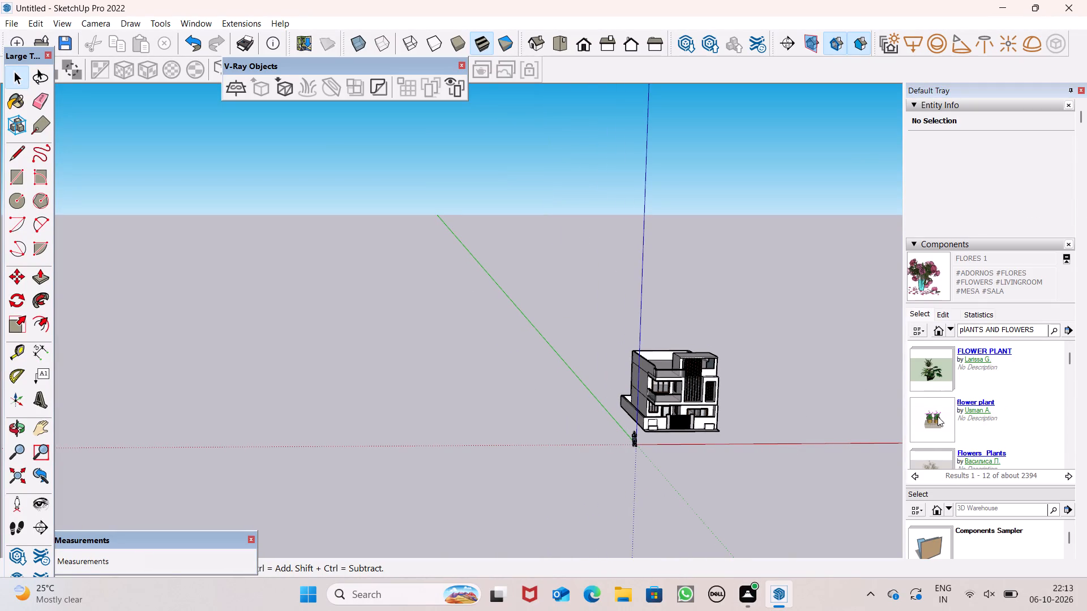
{"action": "left_click", "coordinate": [927, 370]}
Browse the flower collection and download the Varigated plant component, accepting its import despite the file version difference.
{"action": "scroll", "coordinate": [891, 395], "scroll_direction": "down", "scroll_amount": 1}
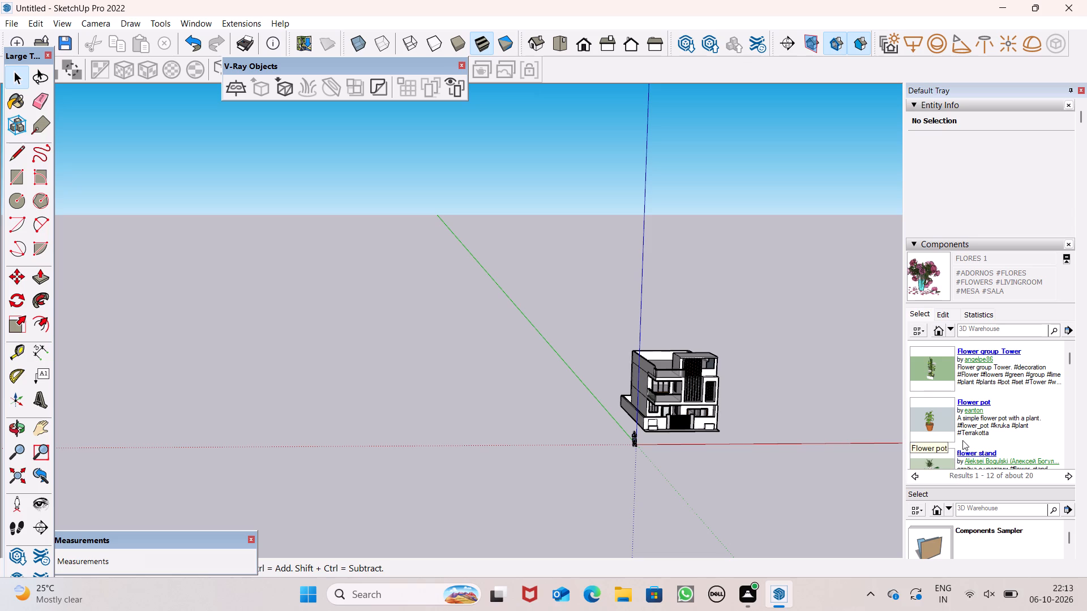
{"action": "scroll", "coordinate": [962, 436], "scroll_direction": "down", "scroll_amount": 6}
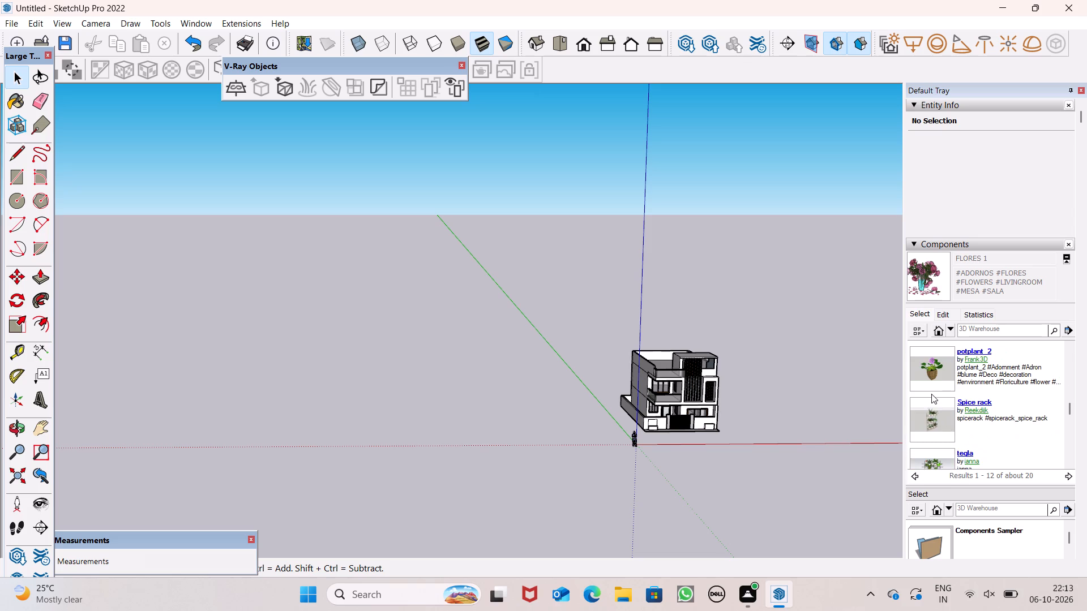
{"action": "scroll", "coordinate": [935, 425], "scroll_direction": "down", "scroll_amount": 5}
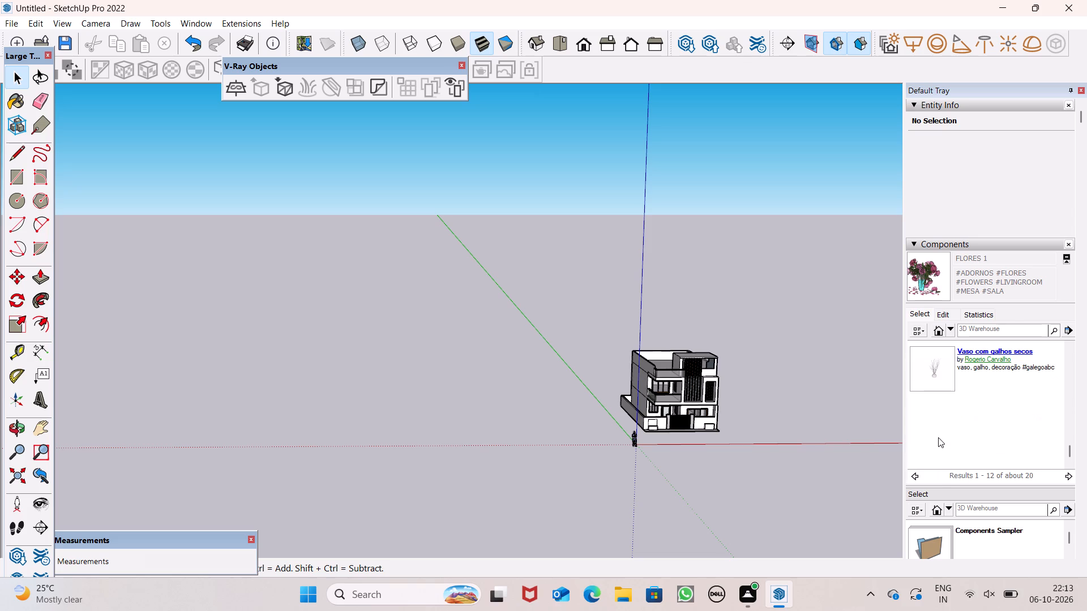
{"action": "scroll", "coordinate": [938, 437], "scroll_direction": "up", "scroll_amount": 3}
{"action": "scroll", "coordinate": [938, 437], "scroll_direction": "down", "scroll_amount": 1}
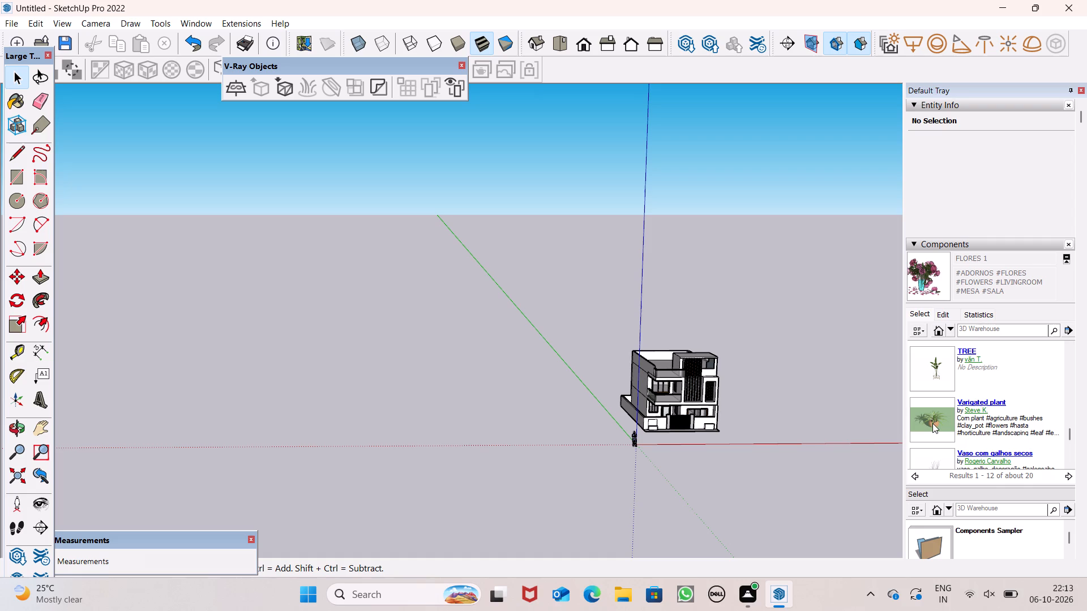
{"action": "left_click", "coordinate": [932, 423]}
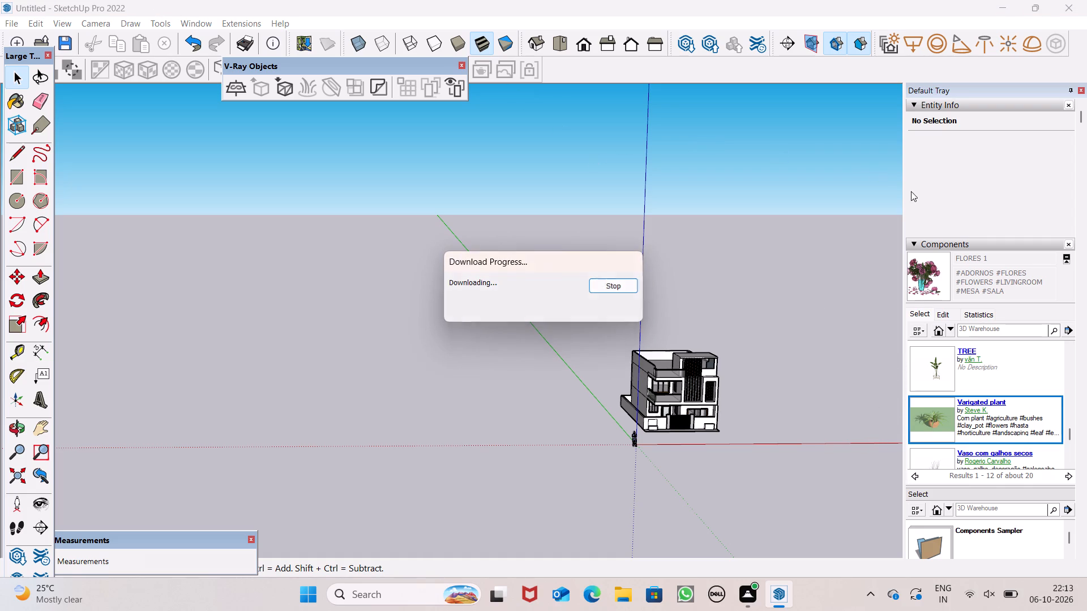
{"action": "left_click", "coordinate": [663, 343]}
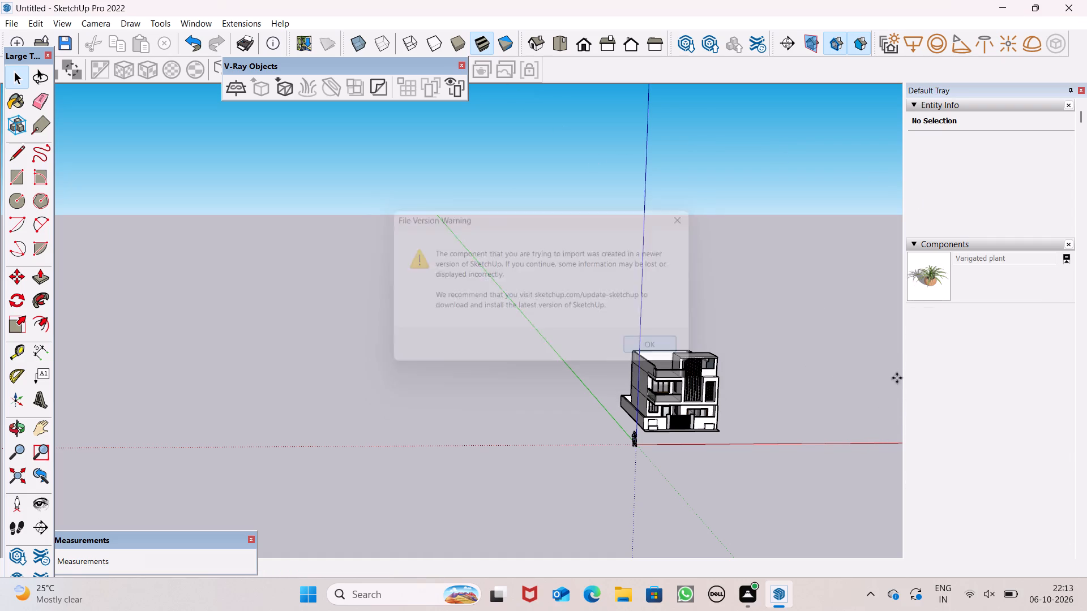
Place the Varigated plant on the ground in front of the boundary wall, near the gate pillar closest to the recessed wall panel.
{"action": "left_click", "coordinate": [928, 272]}
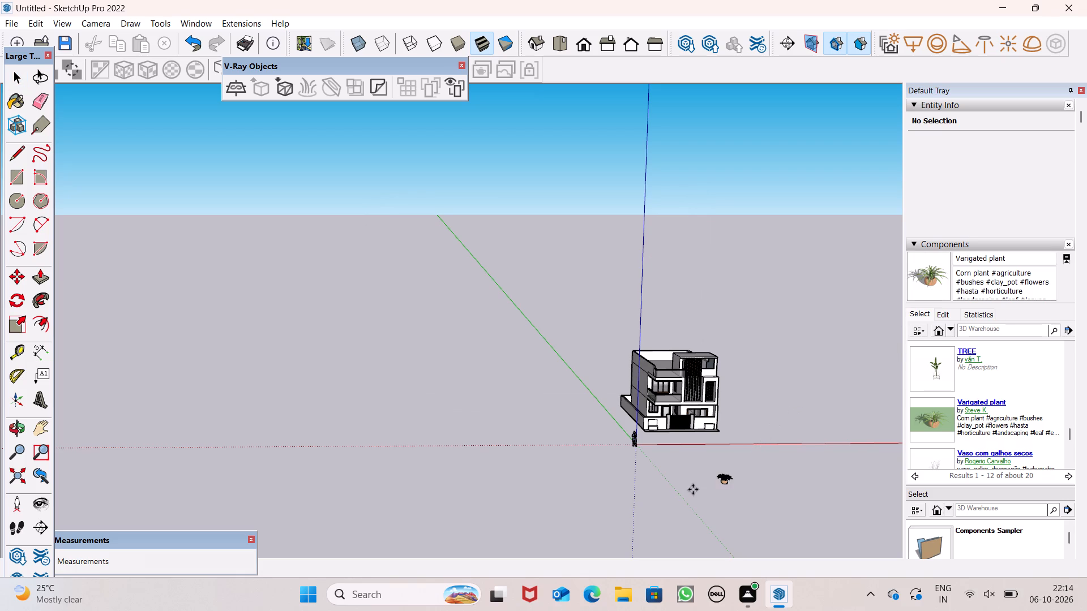
{"action": "scroll", "coordinate": [706, 432], "scroll_direction": "up", "scroll_amount": 10}
{"action": "middle_click_drag", "start_coordinate": [724, 459], "coordinate": [704, 531]}
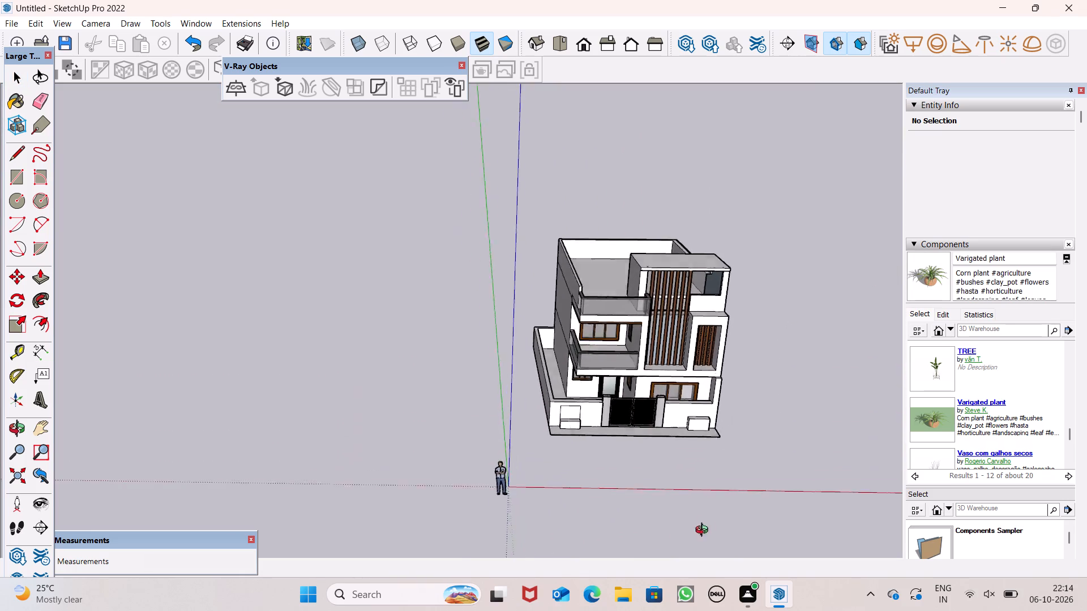
{"action": "middle_click_drag", "start_coordinate": [704, 531], "coordinate": [659, 541]}
{"action": "scroll", "coordinate": [647, 536], "scroll_direction": "up", "scroll_amount": 1}
{"action": "scroll", "coordinate": [667, 468], "scroll_direction": "up", "scroll_amount": 6}
{"action": "middle_click", "coordinate": [730, 535]}
{"action": "scroll", "coordinate": [730, 535], "scroll_direction": "up", "scroll_amount": 1}
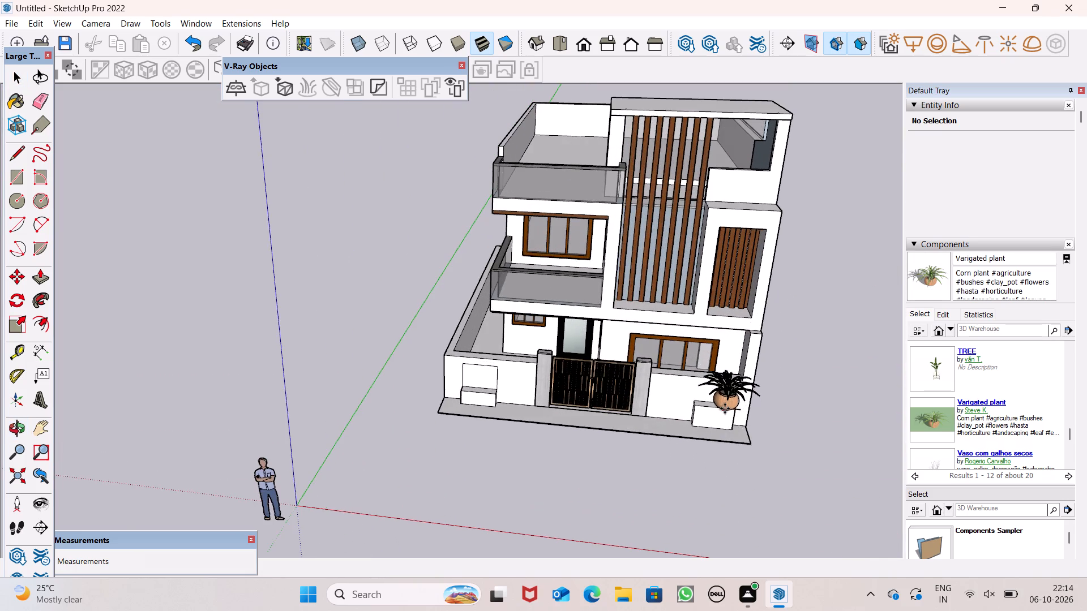
{"action": "scroll", "coordinate": [725, 408], "scroll_direction": "up", "scroll_amount": 1}
{"action": "scroll", "coordinate": [725, 408], "scroll_direction": "down", "scroll_amount": 1}
{"action": "scroll", "coordinate": [725, 408], "scroll_direction": "up", "scroll_amount": 4}
{"action": "middle_click_drag", "start_coordinate": [725, 409], "coordinate": [722, 471]}
{"action": "scroll", "coordinate": [724, 472], "scroll_direction": "up", "scroll_amount": 1}
{"action": "scroll", "coordinate": [444, 421], "scroll_direction": "up", "scroll_amount": 4}
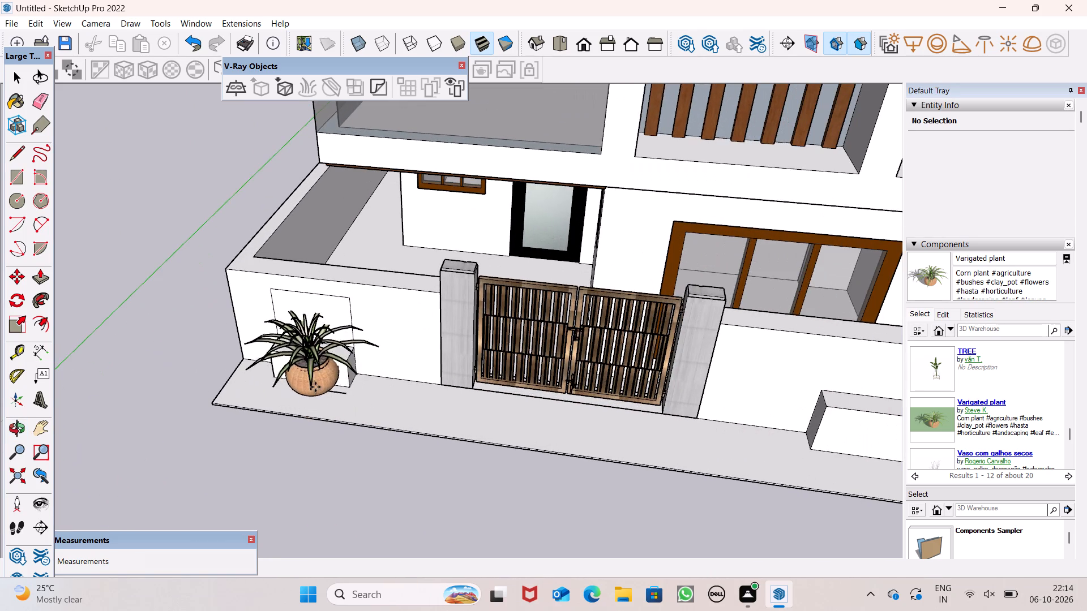
{"action": "middle_click_drag", "start_coordinate": [316, 393], "coordinate": [321, 454]}
{"action": "scroll", "coordinate": [313, 388], "scroll_direction": "up", "scroll_amount": 5}
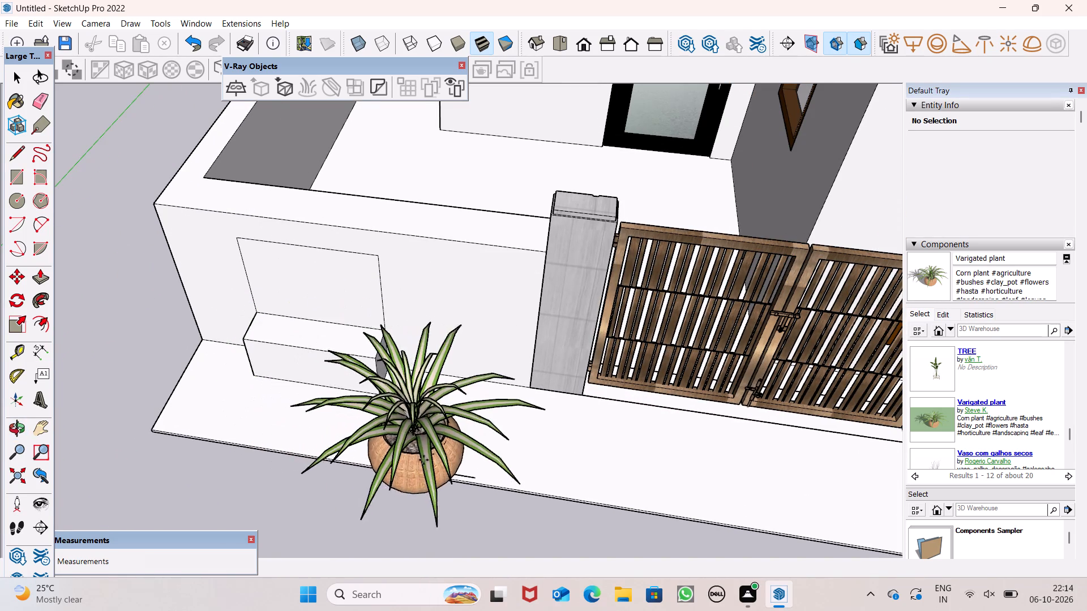
{"action": "scroll", "coordinate": [456, 417], "scroll_direction": "down", "scroll_amount": 12}
{"action": "middle_click_drag", "start_coordinate": [483, 430], "coordinate": [546, 335]}
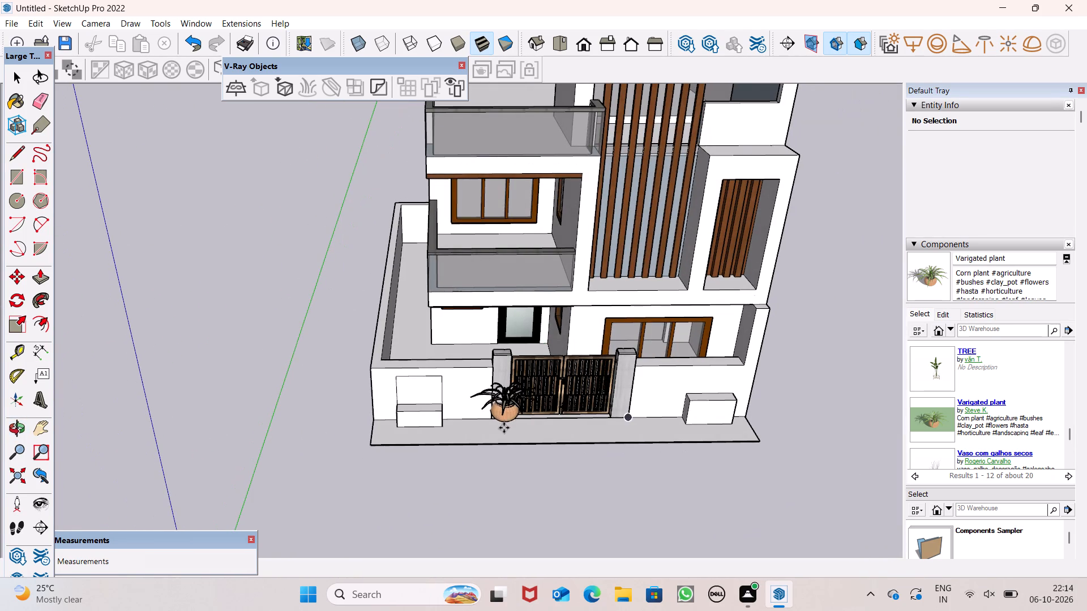
{"action": "left_click", "coordinate": [477, 477]}
{"action": "key", "text": "space"}
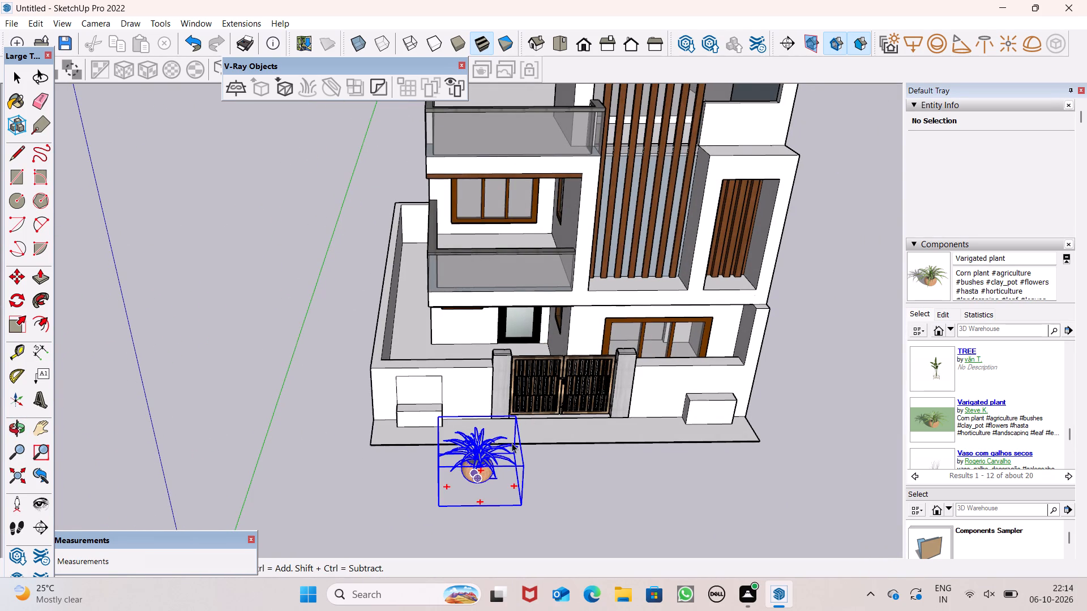
{"action": "left_click", "coordinate": [557, 495]}
Paint the recessed wall panel above the planter box with the Blinds Roman Hobbled Blue material from Window Coverings.
{"action": "scroll", "coordinate": [497, 411], "scroll_direction": "up", "scroll_amount": 2}
{"action": "middle_click_drag", "start_coordinate": [495, 415], "coordinate": [495, 370]}
{"action": "scroll", "coordinate": [495, 370], "scroll_direction": "up", "scroll_amount": 1}
{"action": "scroll", "coordinate": [1025, 246], "scroll_direction": "down", "scroll_amount": 11}
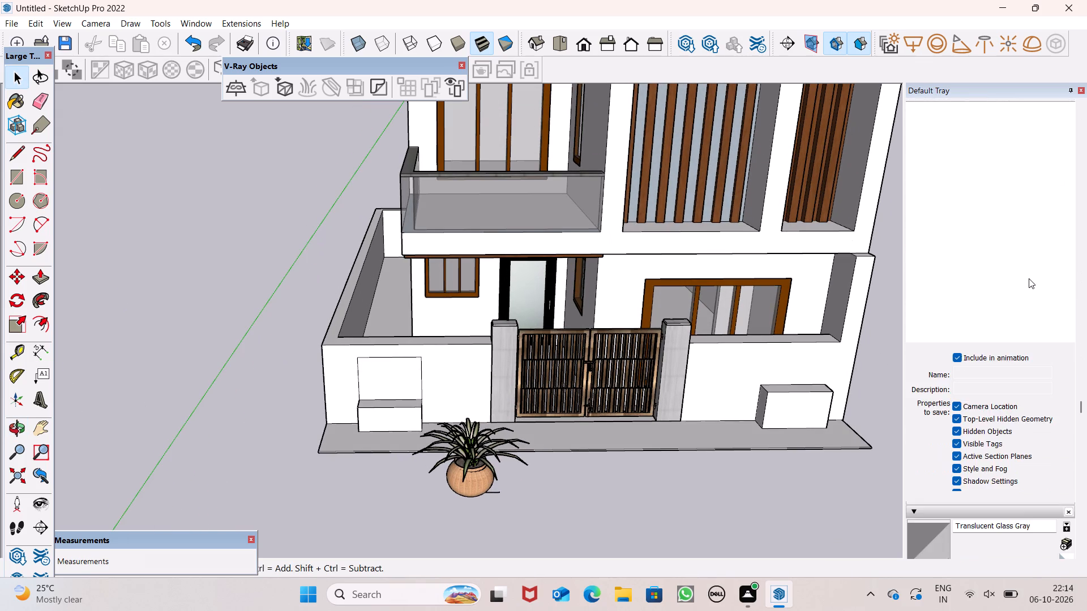
{"action": "scroll", "coordinate": [1029, 285], "scroll_direction": "down", "scroll_amount": 8}
{"action": "left_click", "coordinate": [1042, 256]}
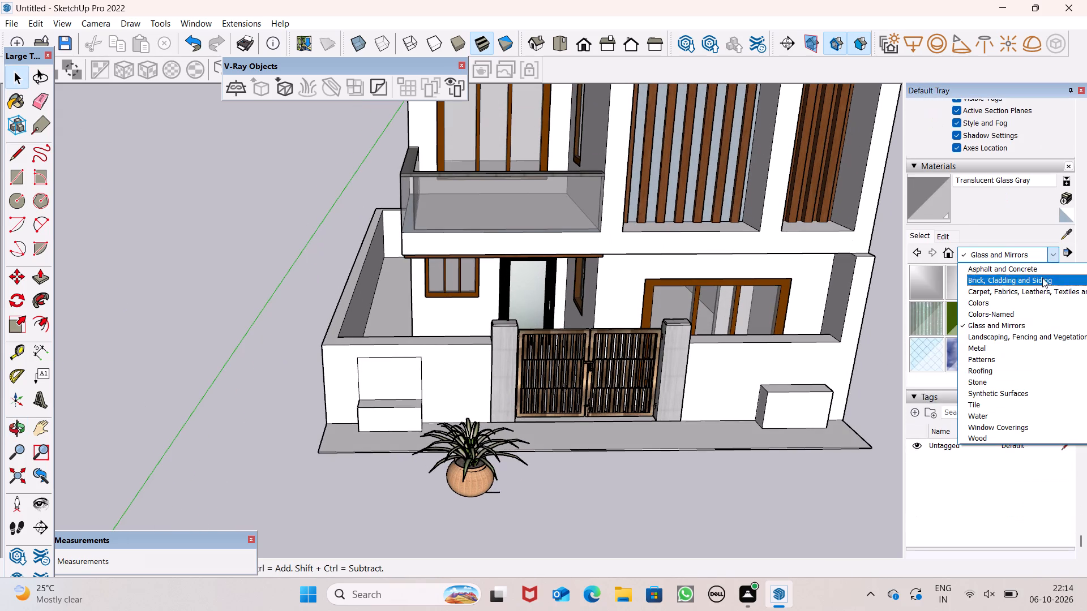
{"action": "left_click", "coordinate": [995, 423]}
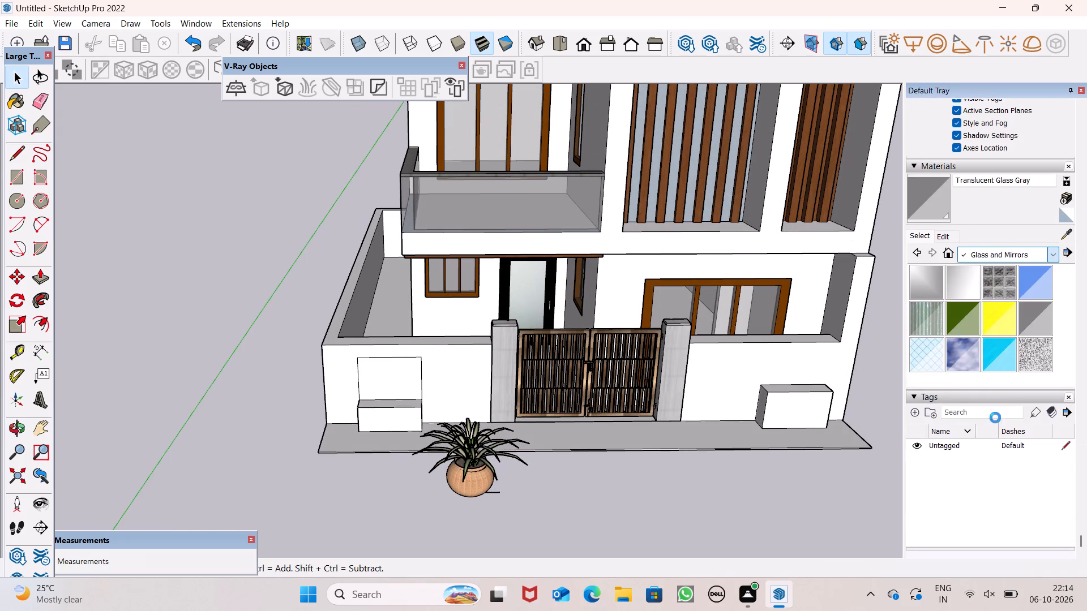
{"action": "left_click", "coordinate": [991, 283]}
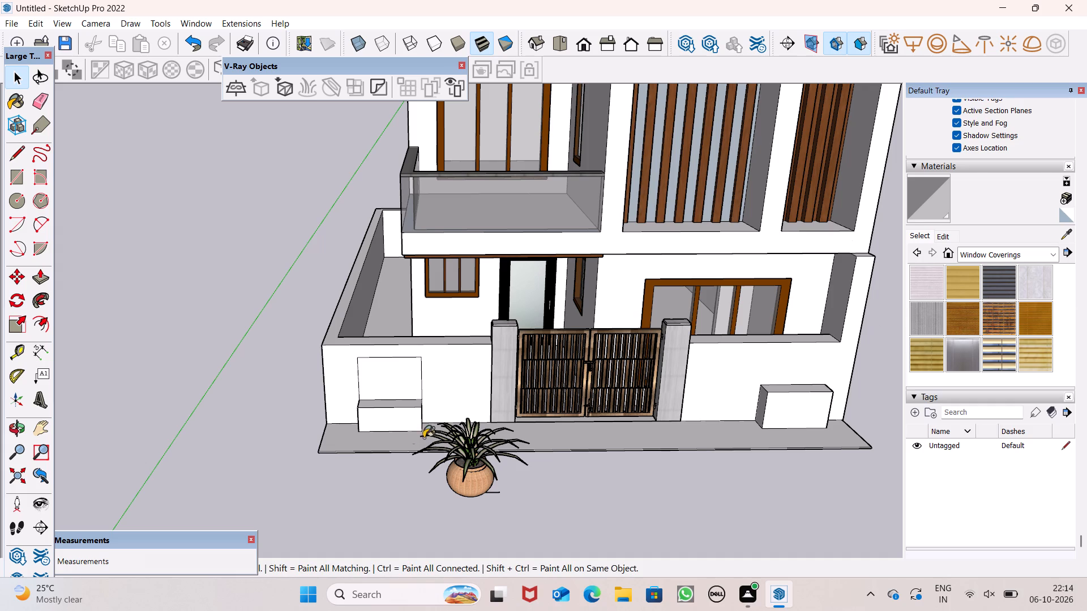
{"action": "left_click", "coordinate": [389, 394]}
{"action": "key", "text": "space"}
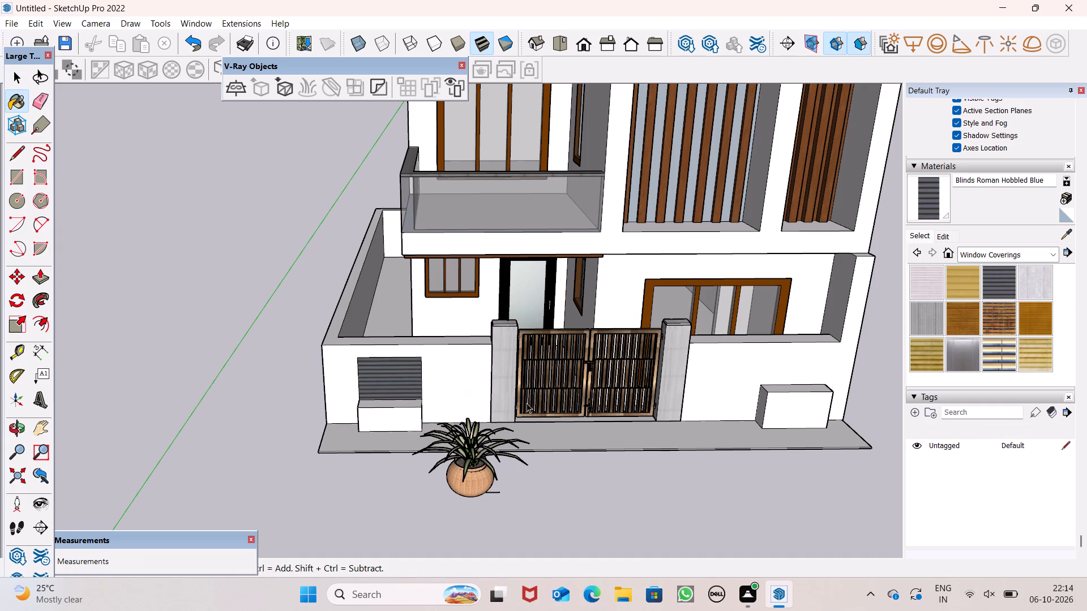
Scale the potted plant down uniformly to about 0.39 of its size.
{"action": "left_click", "coordinate": [498, 458]}
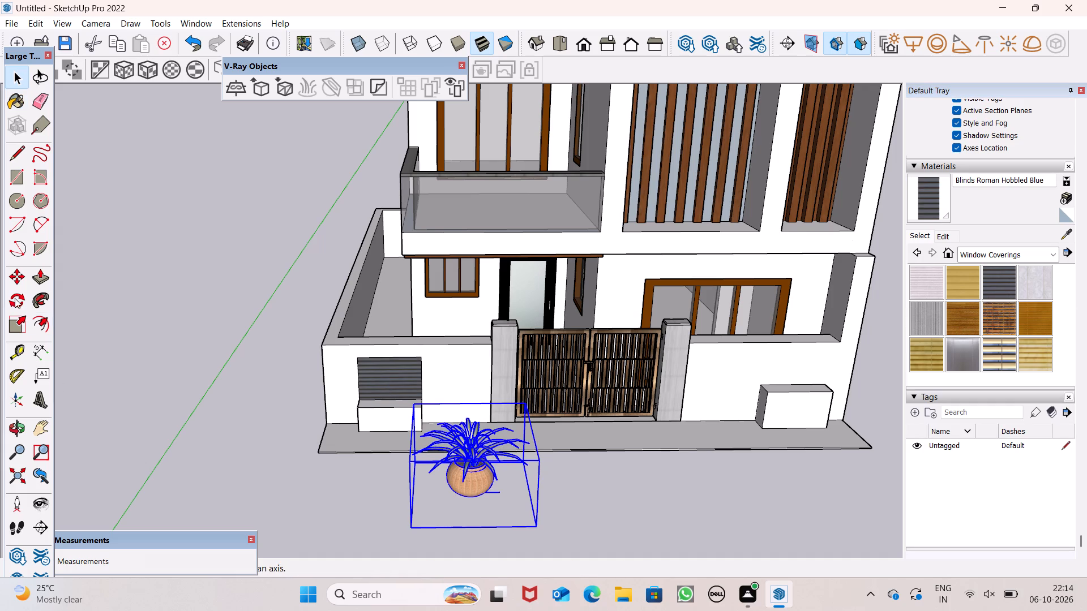
{"action": "left_click", "coordinate": [20, 330]}
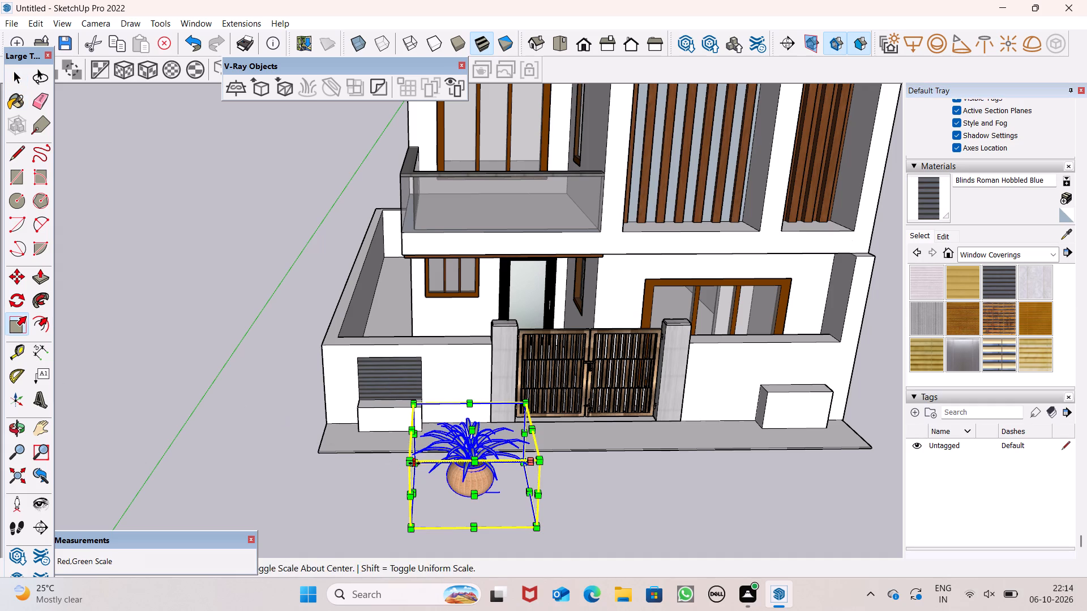
{"action": "left_click_drag", "start_coordinate": [414, 464], "coordinate": [487, 509]}
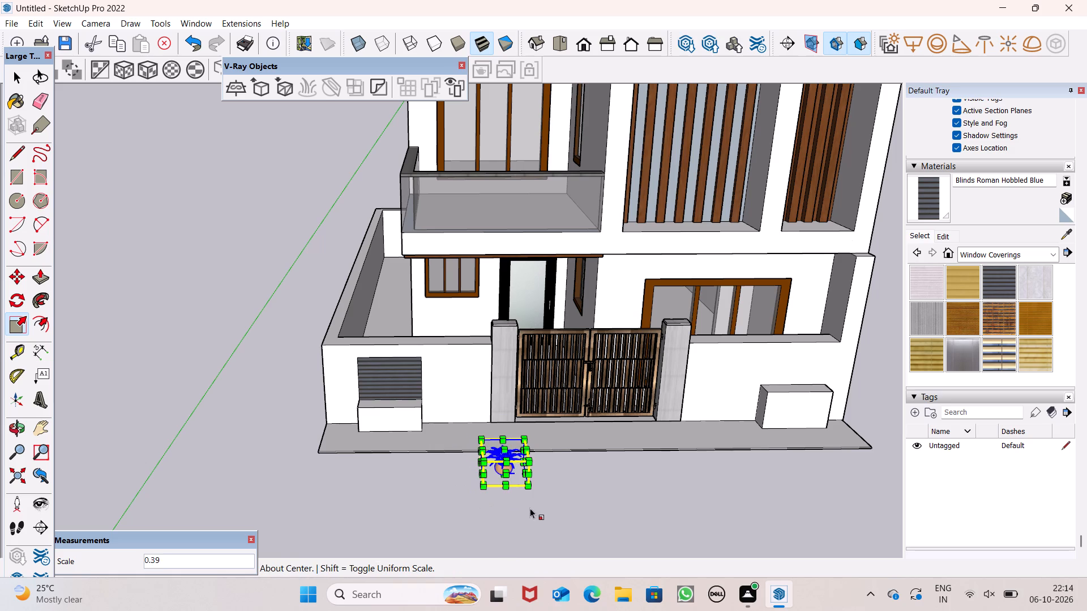
{"action": "key", "text": "space"}
{"action": "left_click", "coordinate": [521, 488]}
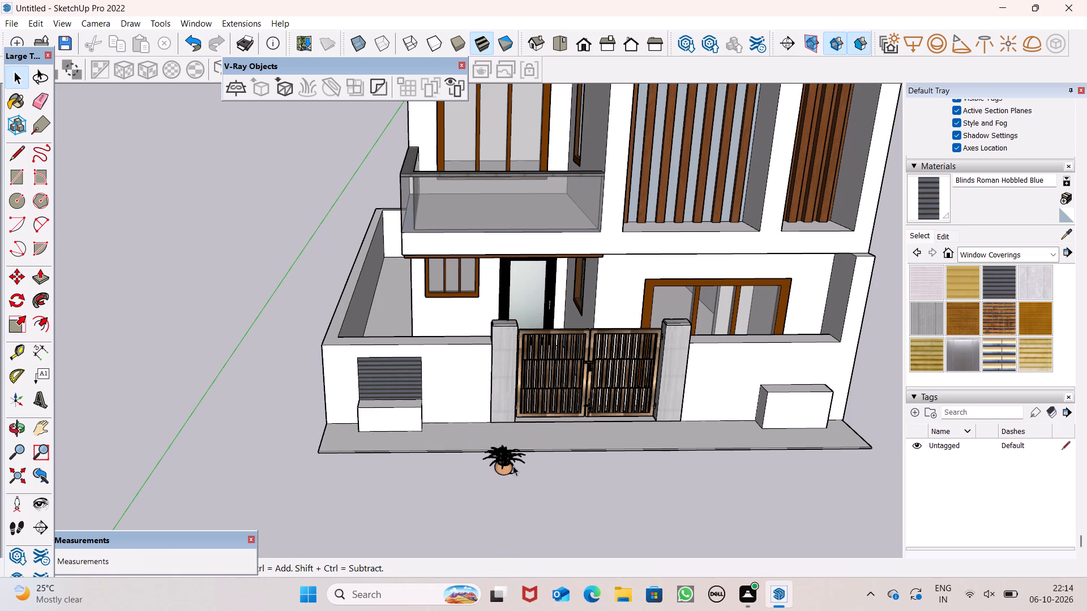
Move the potted plant onto the planter box ledge in front of the blinds-textured wall panel, near its outer end.
{"action": "left_click", "coordinate": [513, 467]}
{"action": "key", "text": "m"}
{"action": "key", "text": "Return"}
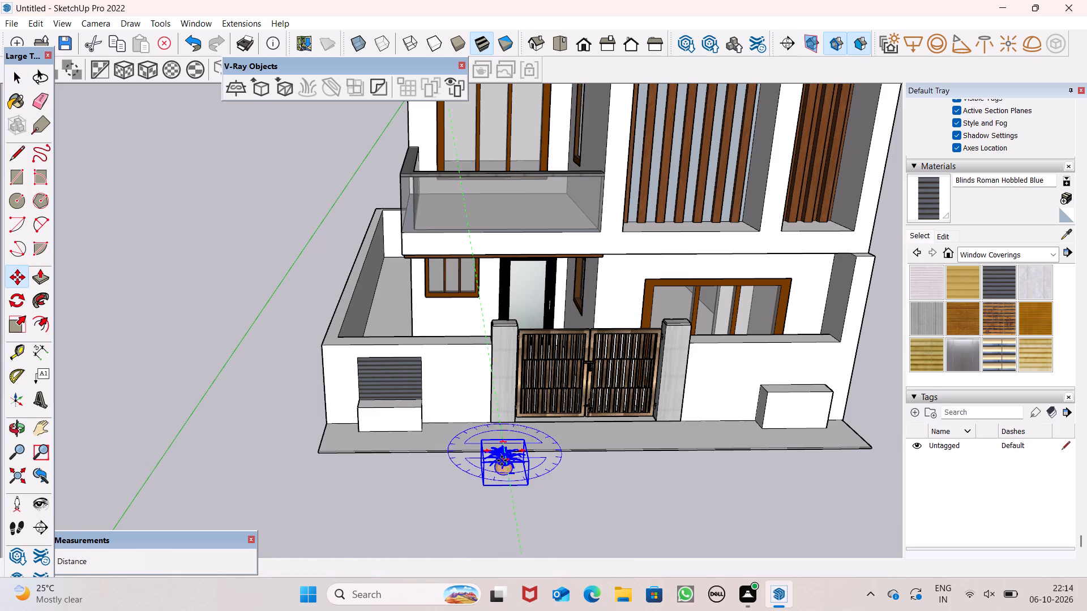
{"action": "scroll", "coordinate": [483, 464], "scroll_direction": "up", "scroll_amount": 6}
{"action": "left_click_drag", "start_coordinate": [489, 461], "coordinate": [290, 367]}
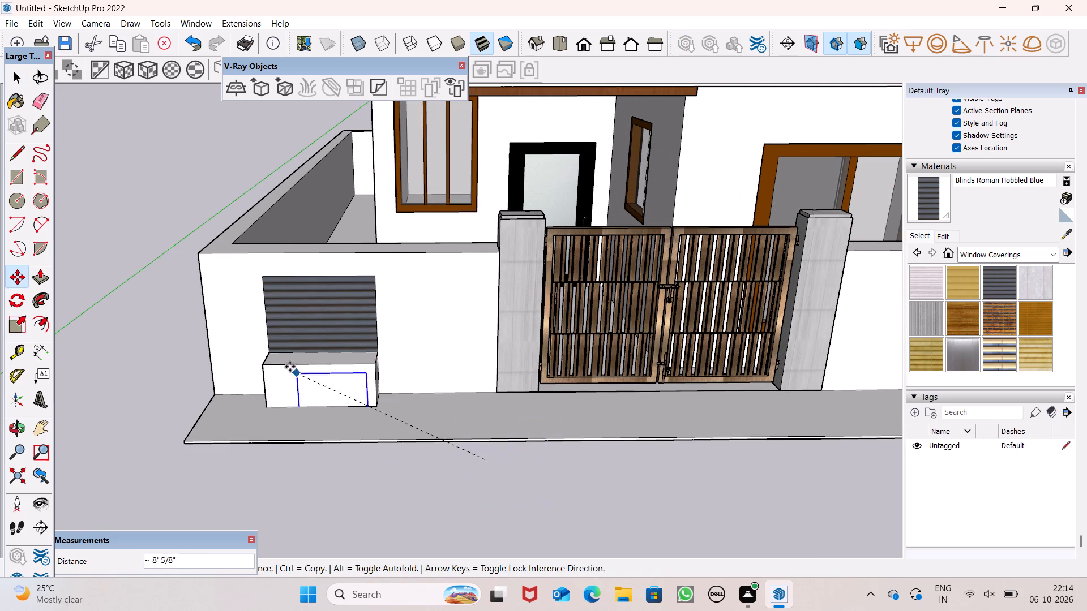
{"action": "left_click_drag", "start_coordinate": [290, 367], "coordinate": [273, 365]}
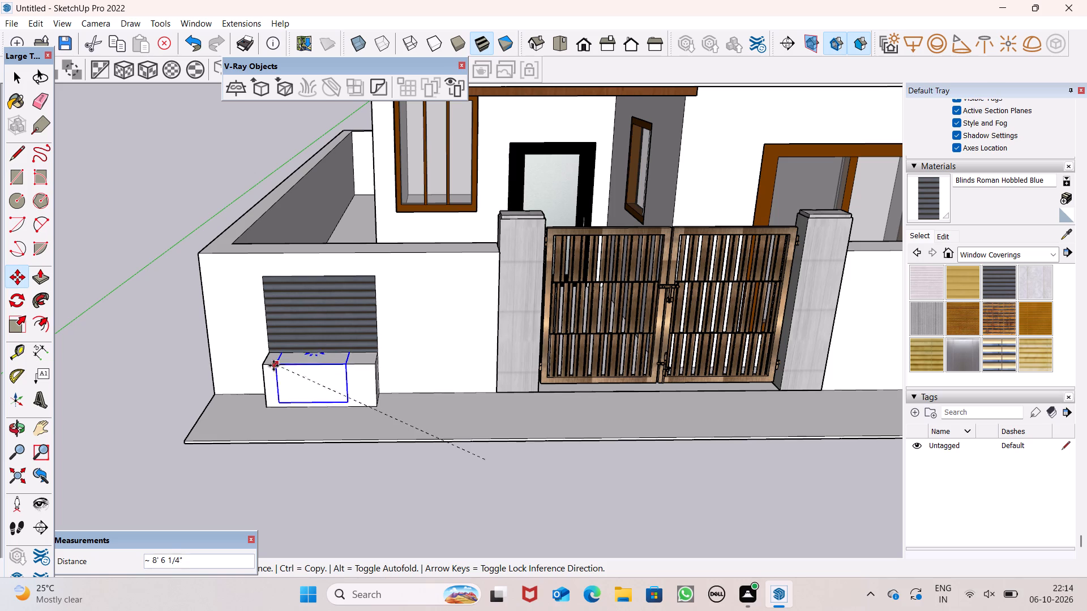
{"action": "left_click_drag", "start_coordinate": [273, 365], "coordinate": [69, 393]}
{"action": "middle_click_drag", "start_coordinate": [292, 427], "coordinate": [110, 478]}
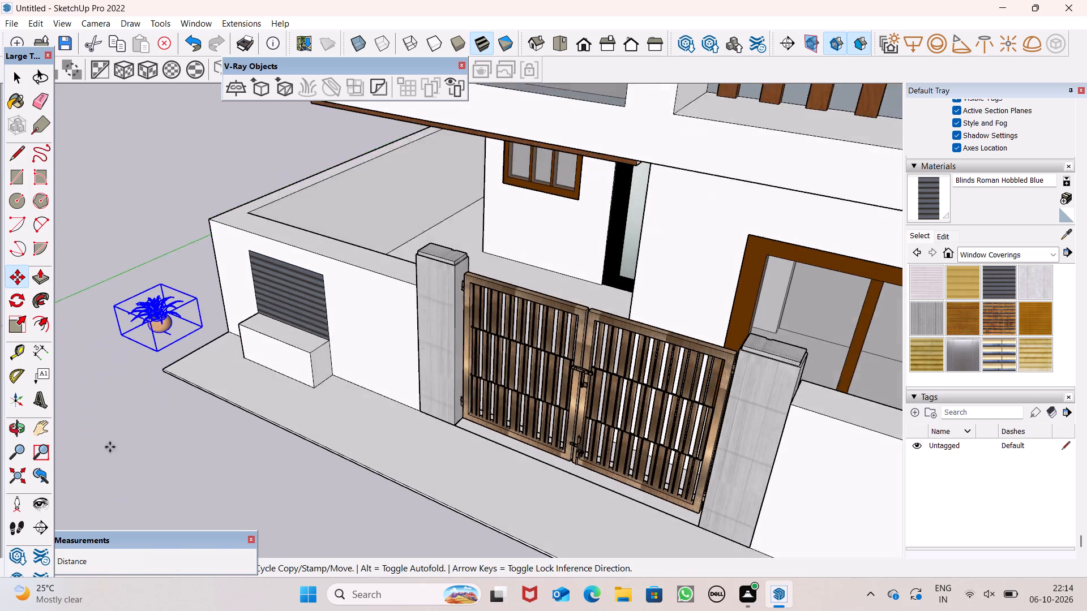
{"action": "scroll", "coordinate": [168, 369], "scroll_direction": "up", "scroll_amount": 4}
{"action": "left_click_drag", "start_coordinate": [214, 311], "coordinate": [309, 319]}
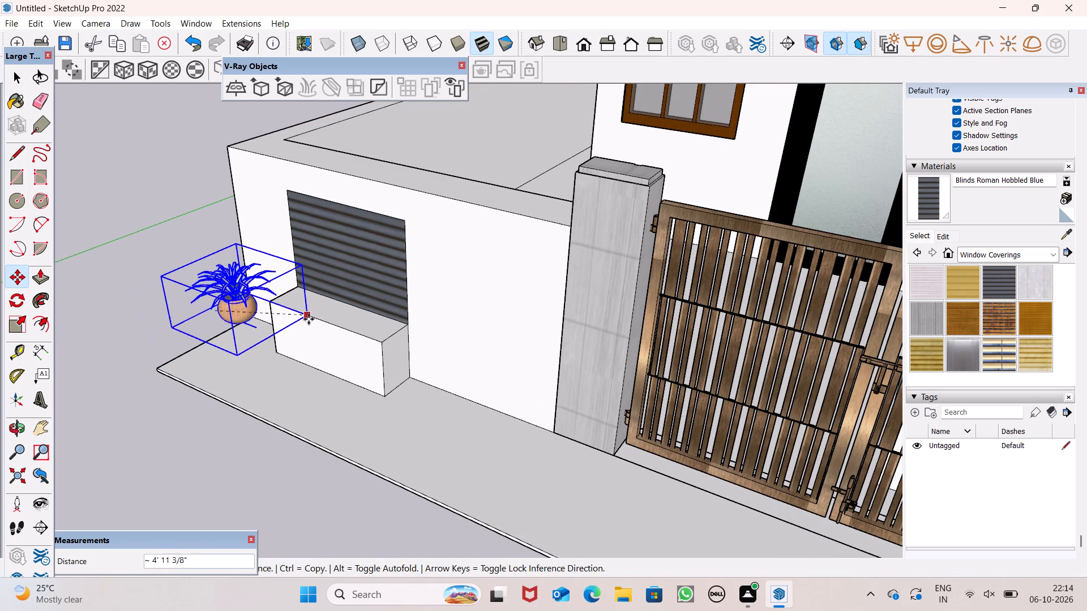
{"action": "left_click_drag", "start_coordinate": [309, 319], "coordinate": [390, 318]}
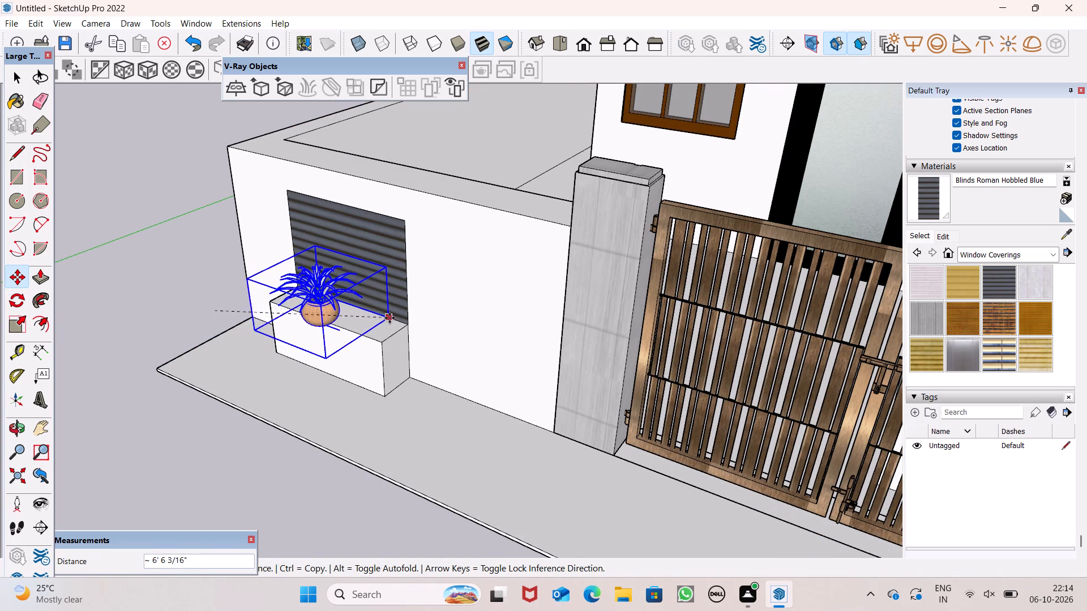
{"action": "left_click_drag", "start_coordinate": [390, 318], "coordinate": [382, 305]}
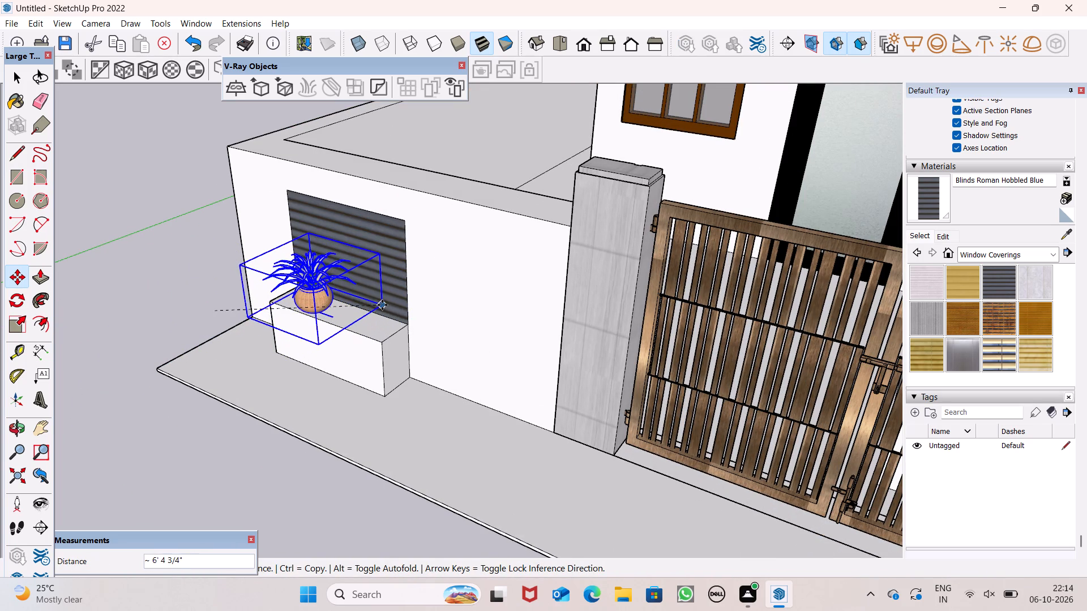
{"action": "left_click_drag", "start_coordinate": [382, 305], "coordinate": [373, 304]}
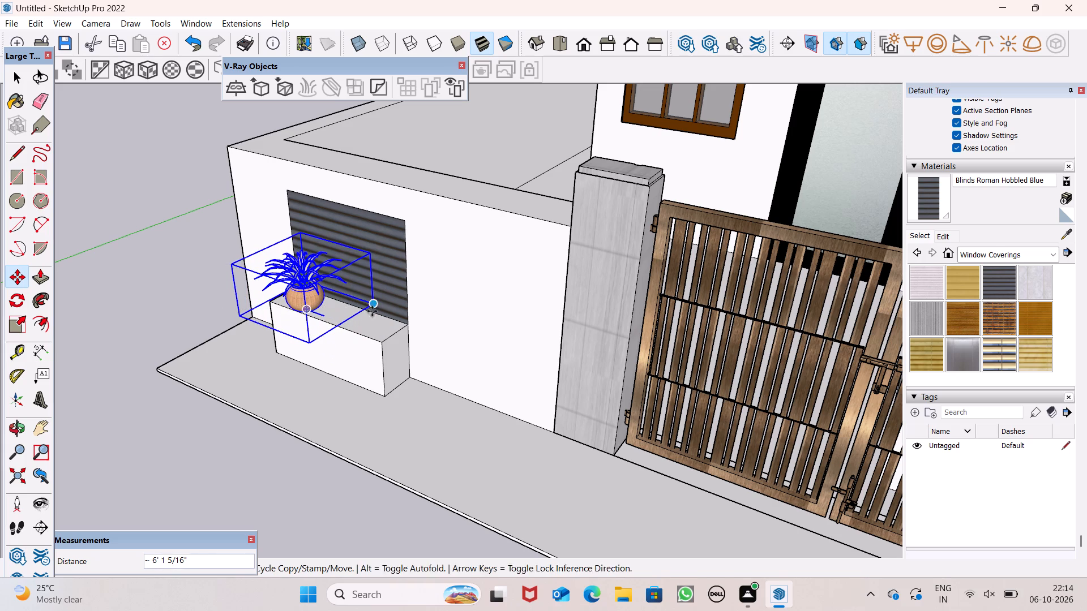
{"action": "left_click", "coordinate": [135, 312]}
{"action": "key", "text": "space"}
{"action": "key", "text": "space"}
{"action": "left_click", "coordinate": [138, 309]}
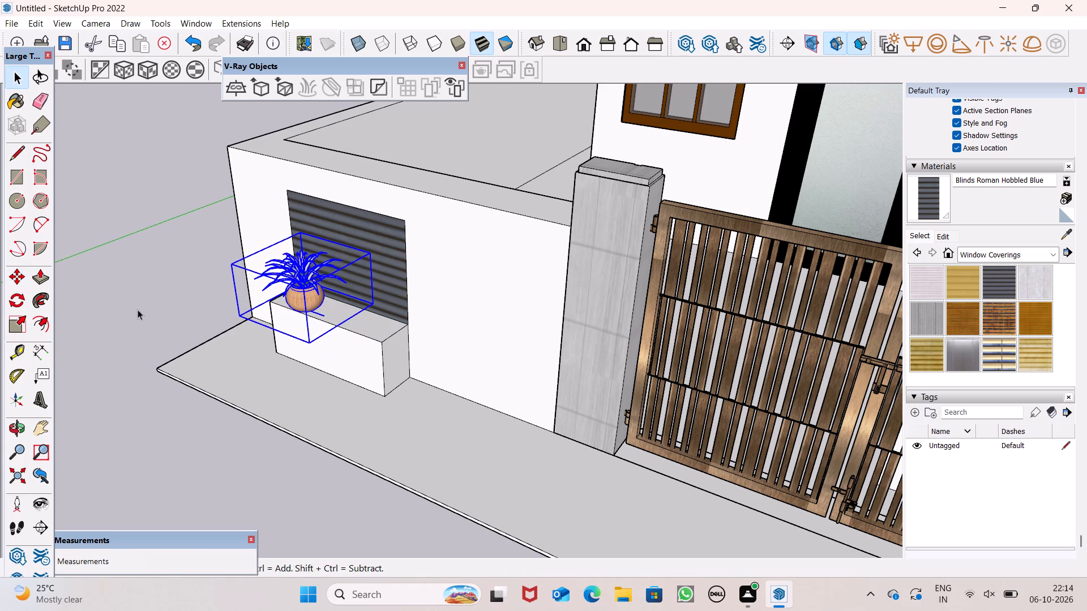
Copy the potted plant about 1' 4" along the planter box ledge toward the gate.
{"action": "scroll", "coordinate": [294, 292], "scroll_direction": "up", "scroll_amount": 2}
{"action": "left_click", "coordinate": [297, 291]}
{"action": "key", "text": "m"}
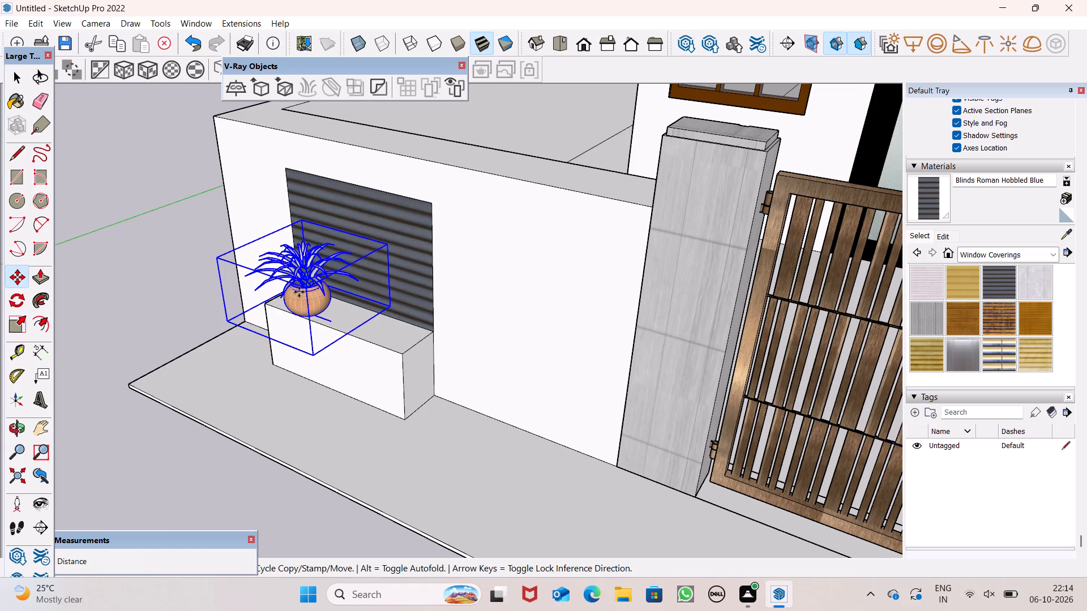
{"action": "key", "text": "Return"}
{"action": "left_click_drag", "start_coordinate": [318, 300], "coordinate": [371, 319]}
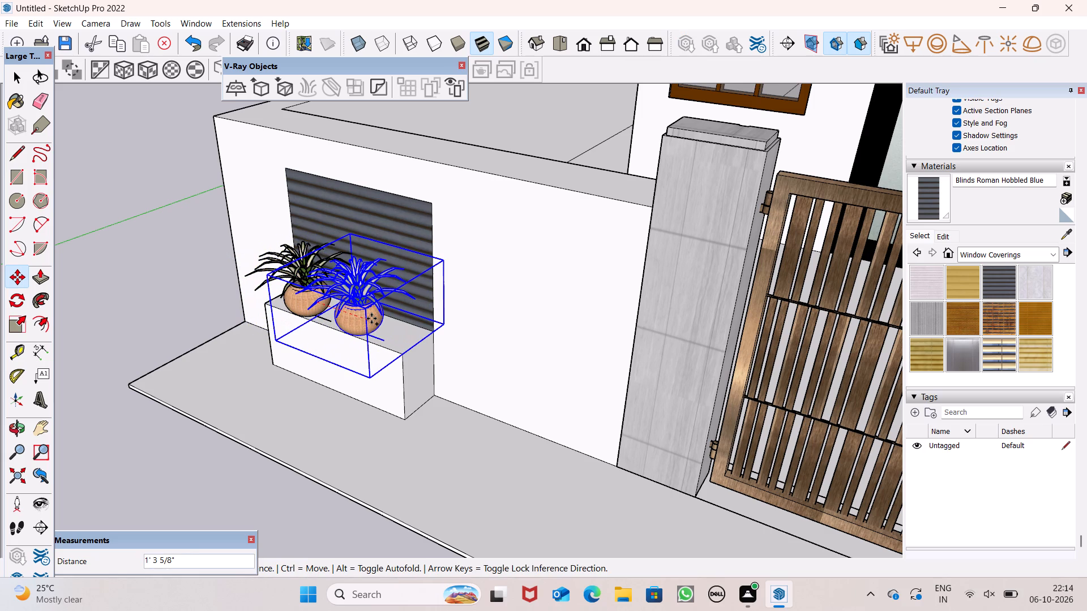
{"action": "left_click_drag", "start_coordinate": [371, 319], "coordinate": [373, 319]}
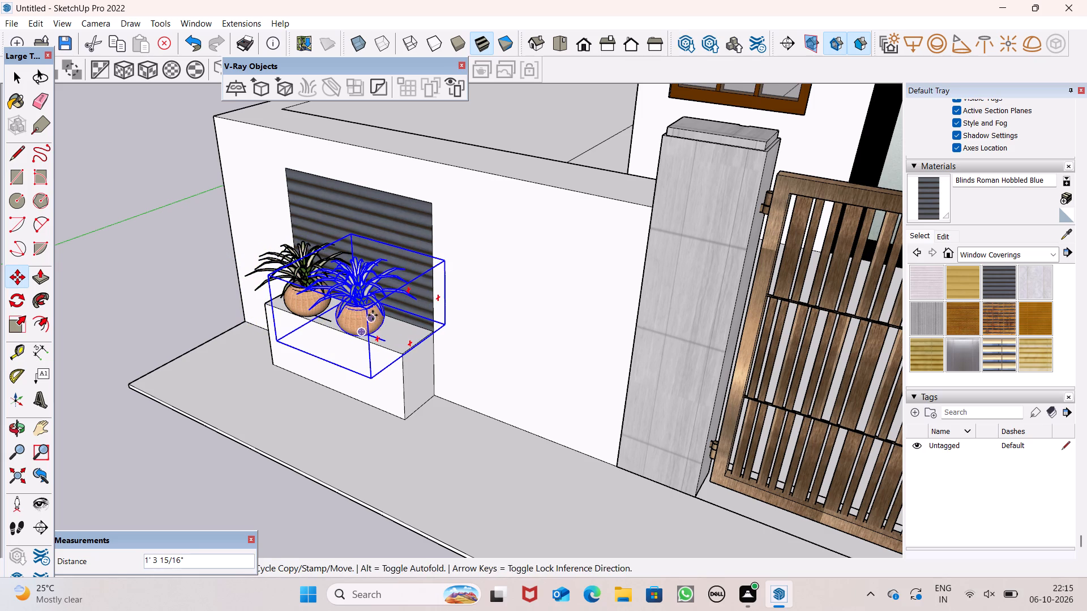
{"action": "scroll", "coordinate": [271, 316], "scroll_direction": "down", "scroll_amount": 2}
{"action": "middle_click_drag", "start_coordinate": [290, 367], "coordinate": [533, 347]}
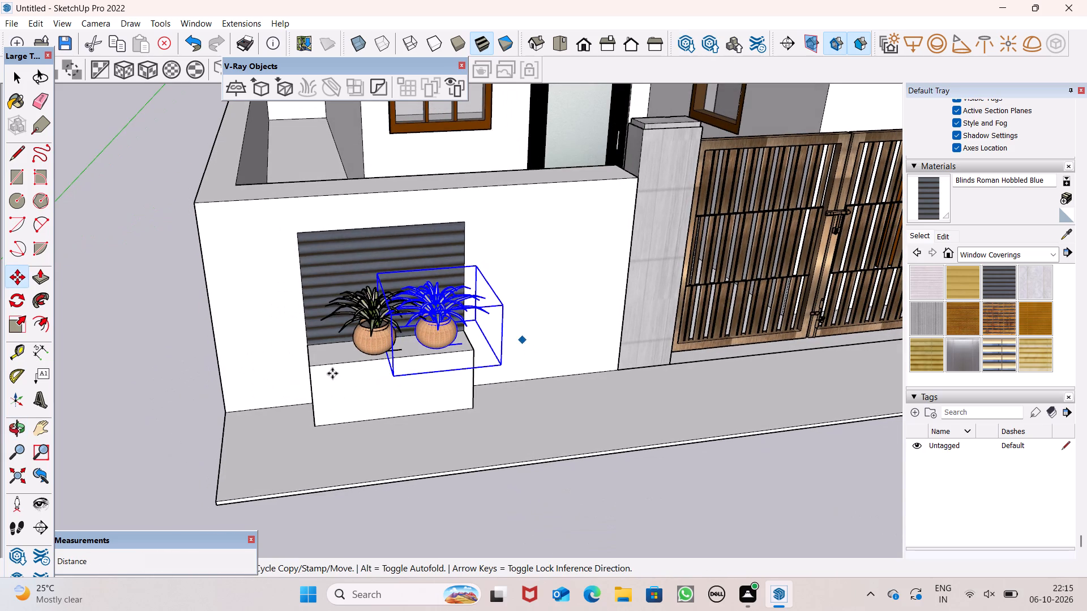
{"action": "key", "text": "space"}
{"action": "left_click", "coordinate": [166, 351]}
Move the copied plant about 6 inches further along the ledge, to the planter box end nearest the gate.
{"action": "scroll", "coordinate": [356, 352], "scroll_direction": "up", "scroll_amount": 3}
{"action": "left_click", "coordinate": [388, 326]}
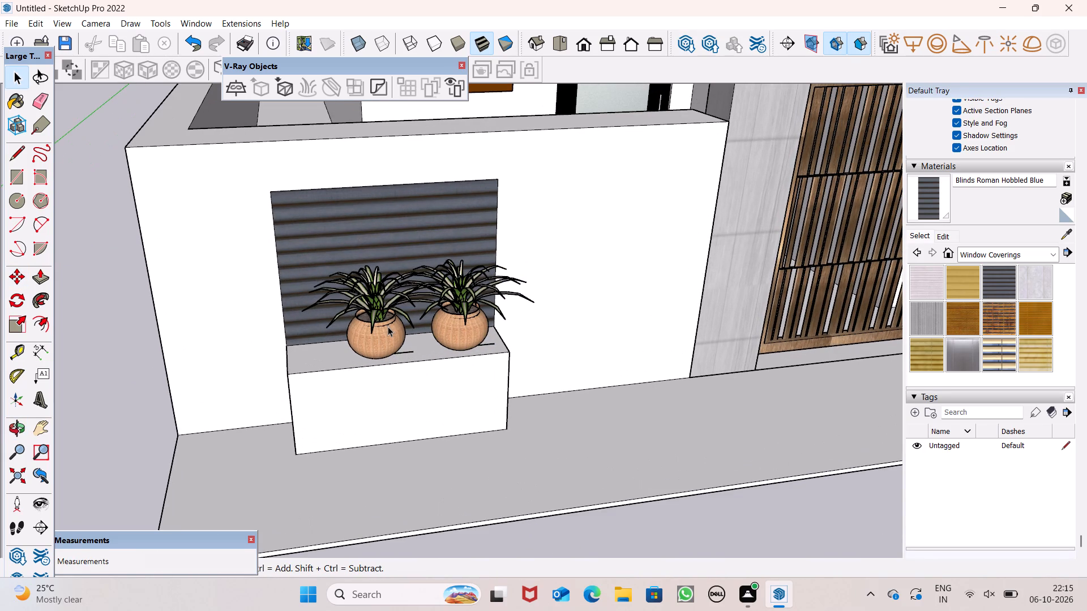
{"action": "scroll", "coordinate": [467, 343], "scroll_direction": "down", "scroll_amount": 3}
{"action": "left_click", "coordinate": [170, 350]}
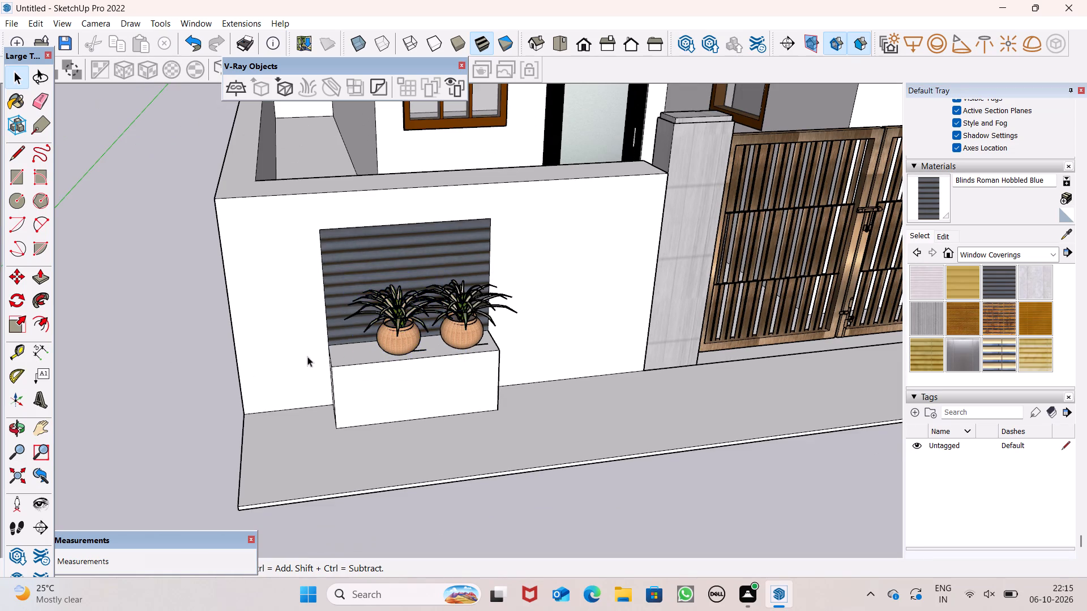
{"action": "middle_click_drag", "start_coordinate": [384, 376], "coordinate": [280, 389]}
{"action": "left_click", "coordinate": [384, 339]}
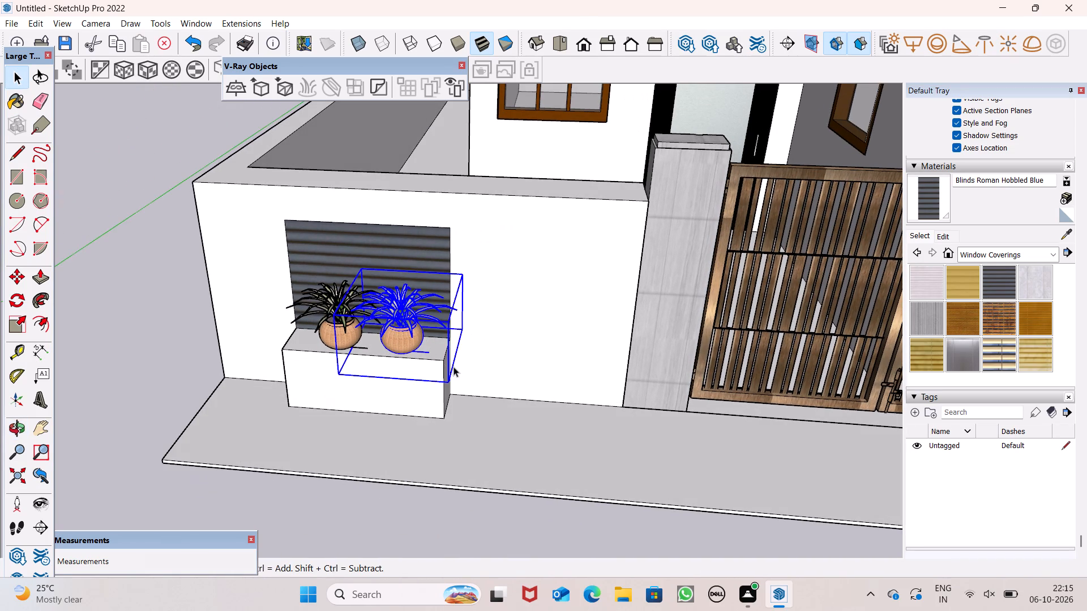
{"action": "key", "text": "m"}
{"action": "key", "text": "Return"}
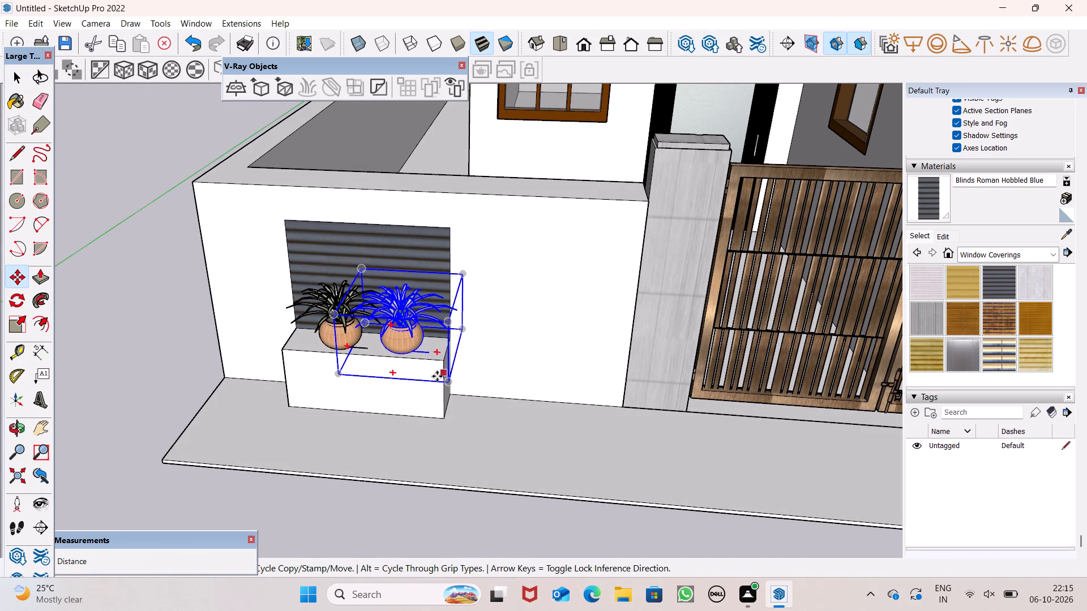
{"action": "left_click_drag", "start_coordinate": [449, 384], "coordinate": [457, 386]}
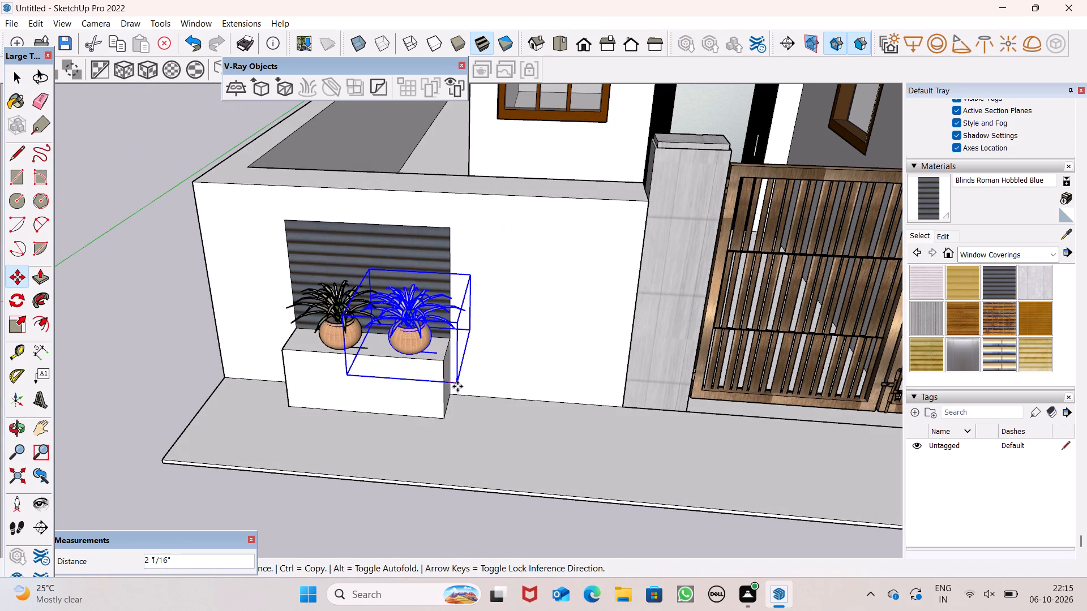
{"action": "left_click_drag", "start_coordinate": [457, 386], "coordinate": [475, 386]}
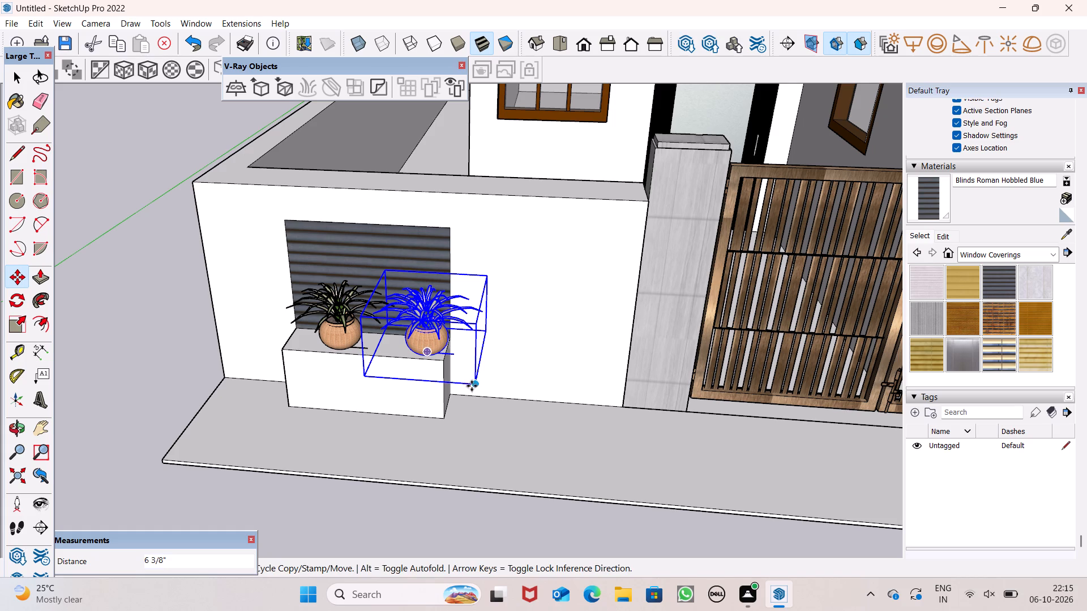
{"action": "left_click_drag", "start_coordinate": [477, 386], "coordinate": [472, 387]}
{"action": "key", "text": "space"}
Move the original potted plant about 5 inches along the ledge toward the copied plant.
{"action": "left_click", "coordinate": [347, 343]}
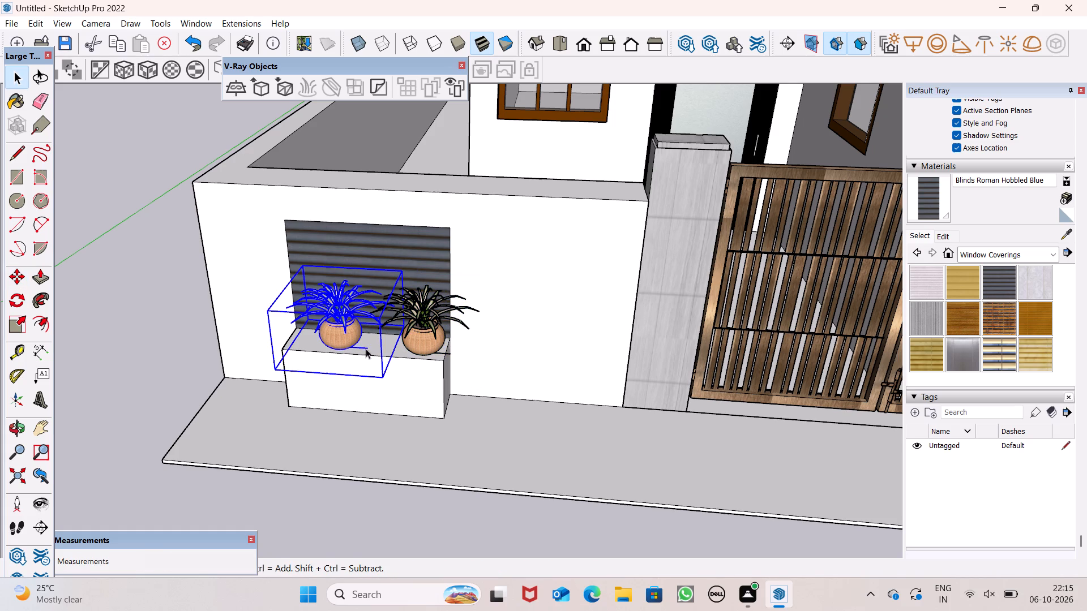
{"action": "key", "text": "m"}
{"action": "key", "text": "Return"}
{"action": "scroll", "coordinate": [375, 364], "scroll_direction": "up", "scroll_amount": 4}
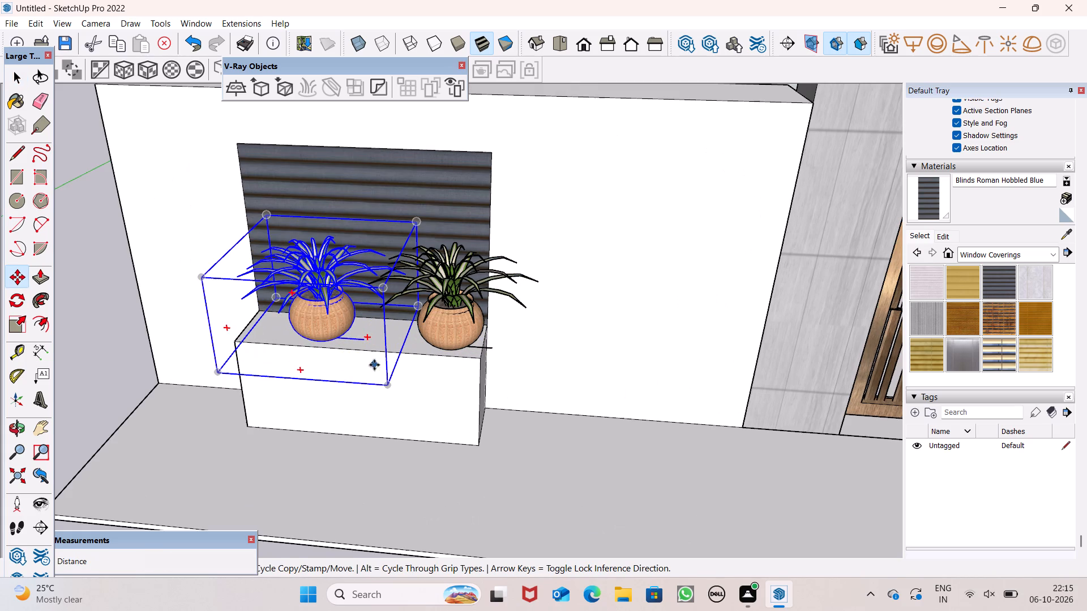
{"action": "left_click_drag", "start_coordinate": [386, 385], "coordinate": [427, 393]}
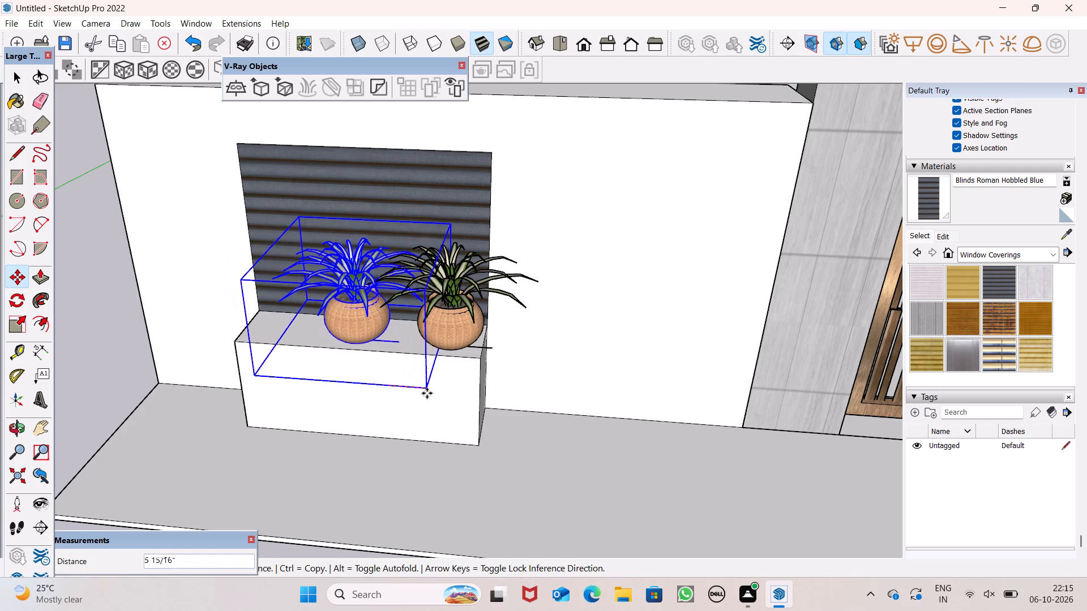
{"action": "left_click_drag", "start_coordinate": [427, 393], "coordinate": [421, 395]}
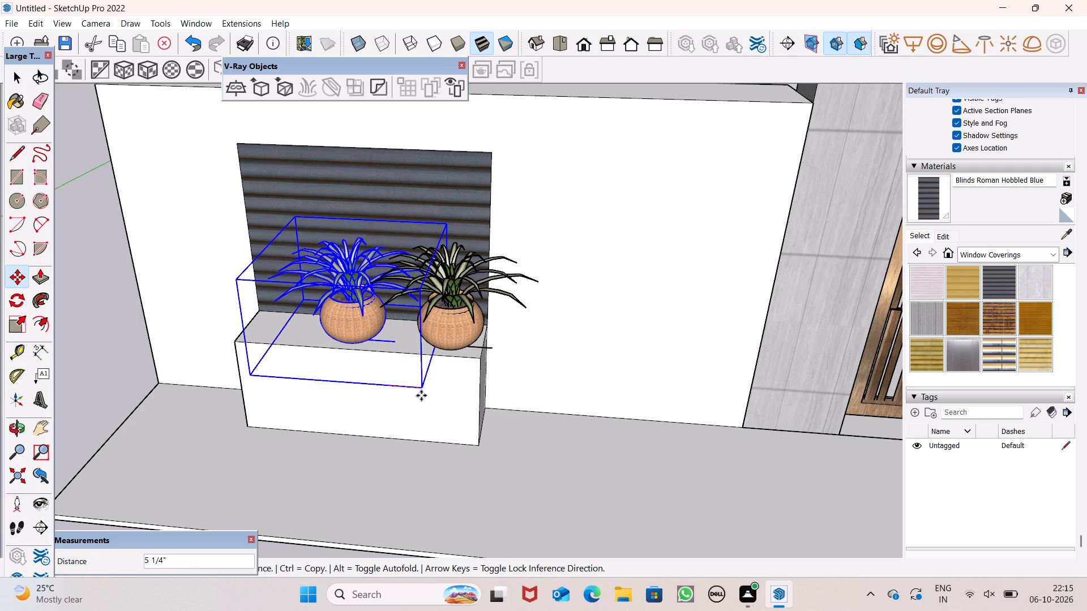
{"action": "left_click_drag", "start_coordinate": [421, 395], "coordinate": [417, 391]}
{"action": "key", "text": "space"}
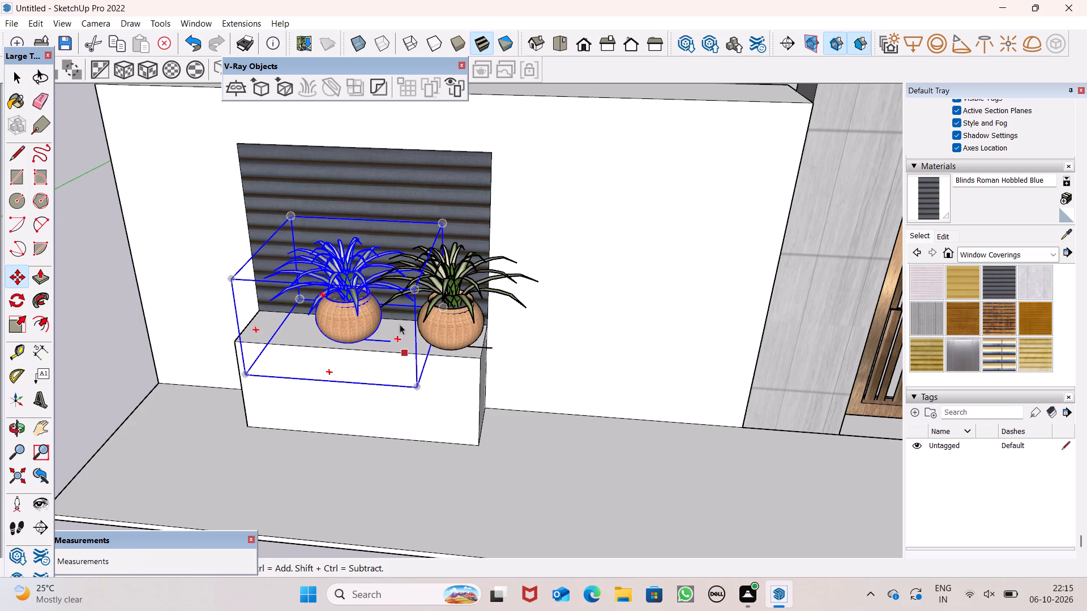
{"action": "scroll", "coordinate": [399, 299], "scroll_direction": "down", "scroll_amount": 11}
{"action": "left_click", "coordinate": [244, 308]}
Copy the middle potted plant about 1' 1" toward the ledge's outer end, making a row of three.
{"action": "middle_click_drag", "start_coordinate": [327, 317], "coordinate": [382, 335]}
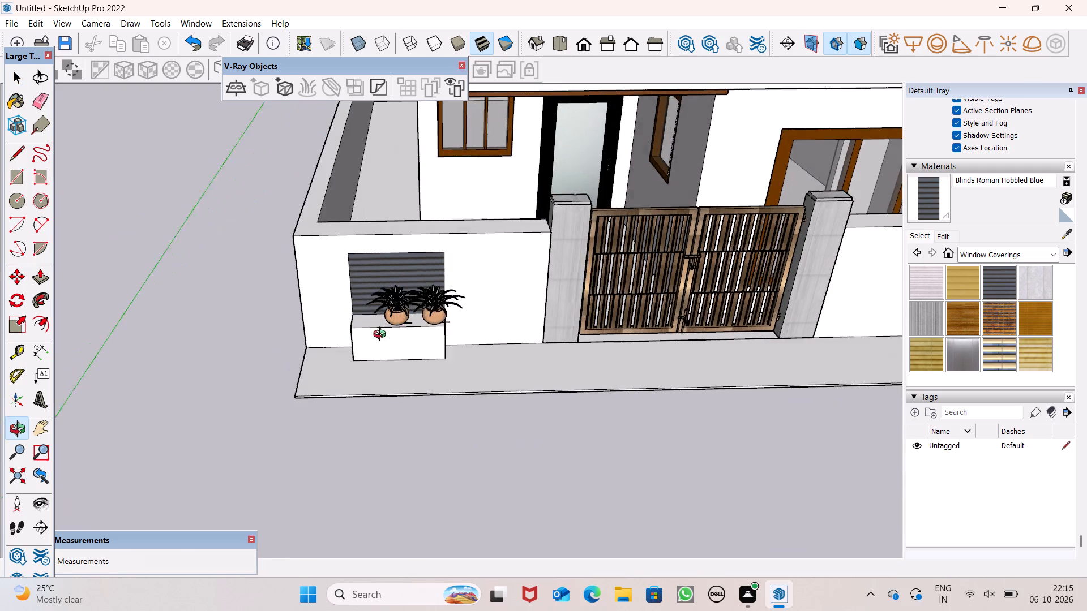
{"action": "middle_click_drag", "start_coordinate": [382, 335], "coordinate": [401, 332]}
{"action": "scroll", "coordinate": [406, 328], "scroll_direction": "up", "scroll_amount": 7}
{"action": "middle_click_drag", "start_coordinate": [412, 332], "coordinate": [433, 369]}
{"action": "scroll", "coordinate": [431, 346], "scroll_direction": "up", "scroll_amount": 3}
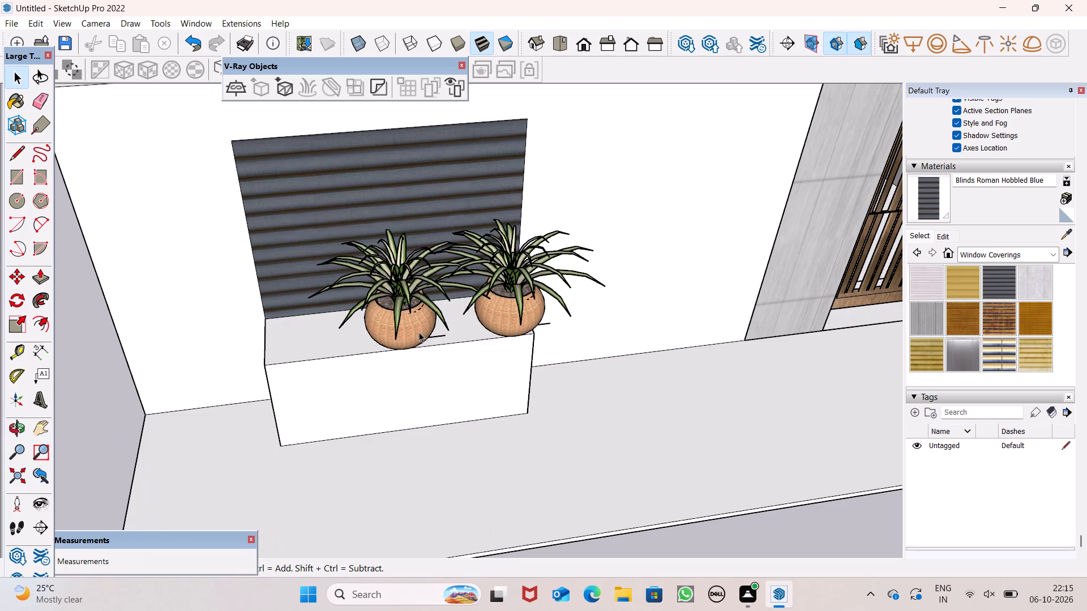
{"action": "left_click", "coordinate": [414, 329]}
{"action": "key", "text": "m"}
{"action": "key", "text": "Return"}
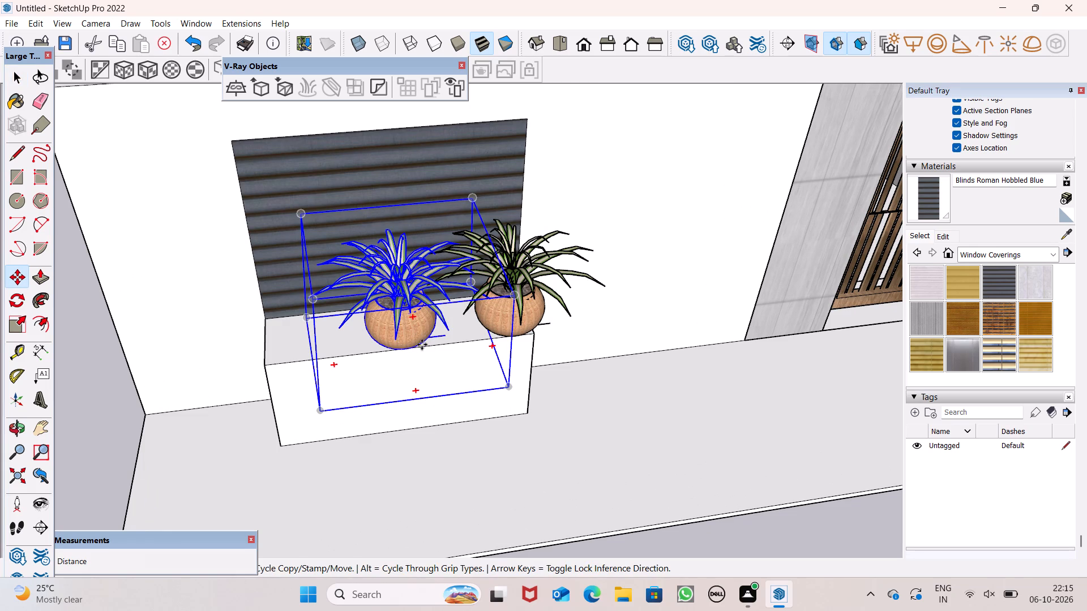
{"action": "left_click_drag", "start_coordinate": [321, 411], "coordinate": [265, 411]}
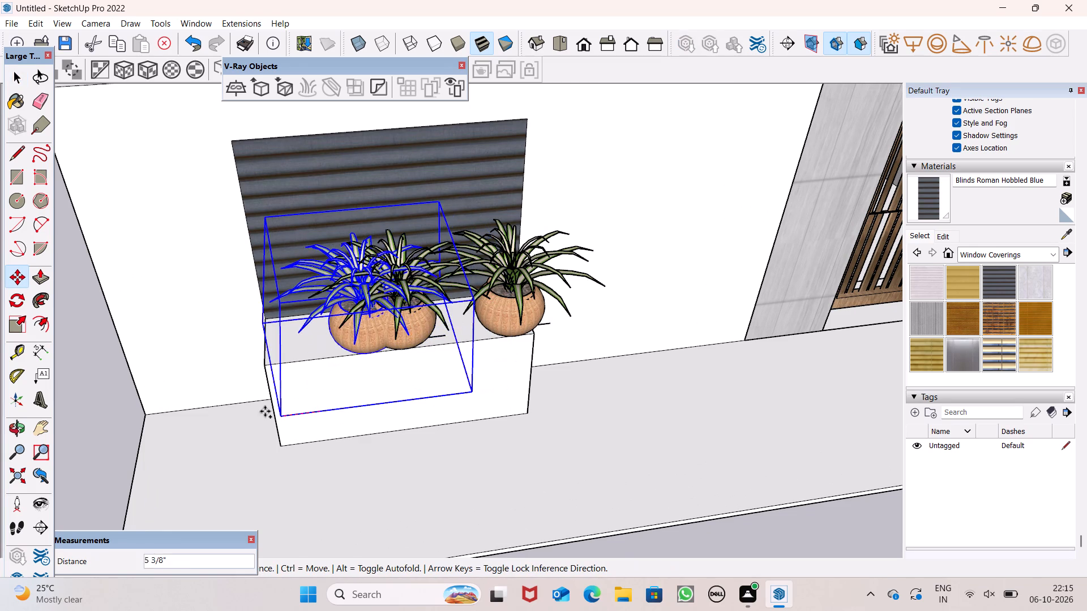
{"action": "left_click_drag", "start_coordinate": [265, 411], "coordinate": [221, 423]}
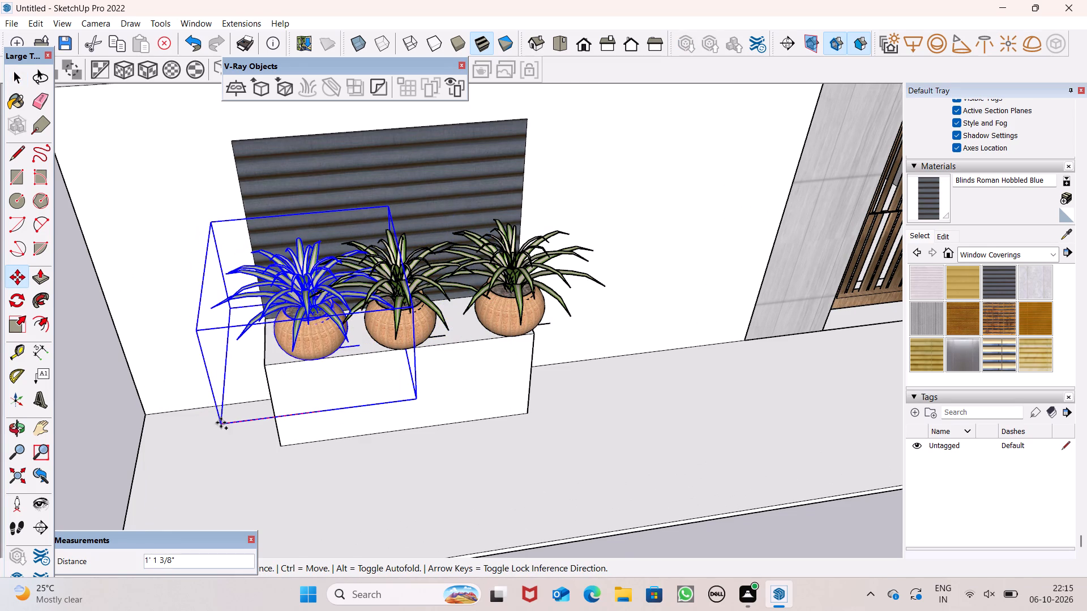
{"action": "left_click_drag", "start_coordinate": [221, 423], "coordinate": [219, 423]}
{"action": "scroll", "coordinate": [322, 333], "scroll_direction": "down", "scroll_amount": 12}
{"action": "key", "text": "space"}
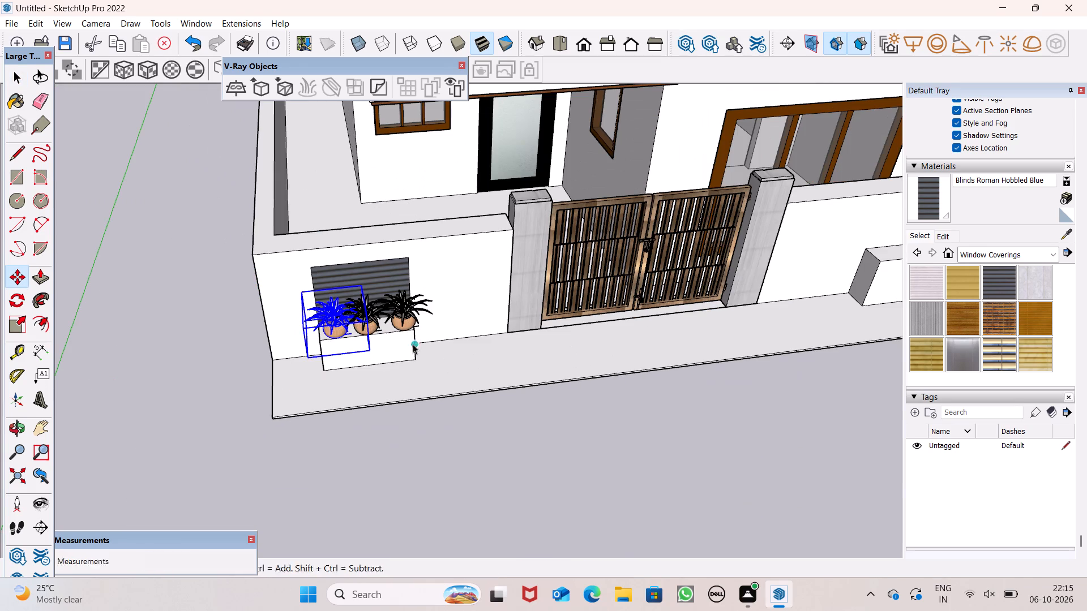
{"action": "left_click", "coordinate": [62, 293]}
{"action": "left_click", "coordinate": [153, 266]}
Make a group from the three potted plants on the planter box.
{"action": "scroll", "coordinate": [152, 280], "scroll_direction": "down", "scroll_amount": 5}
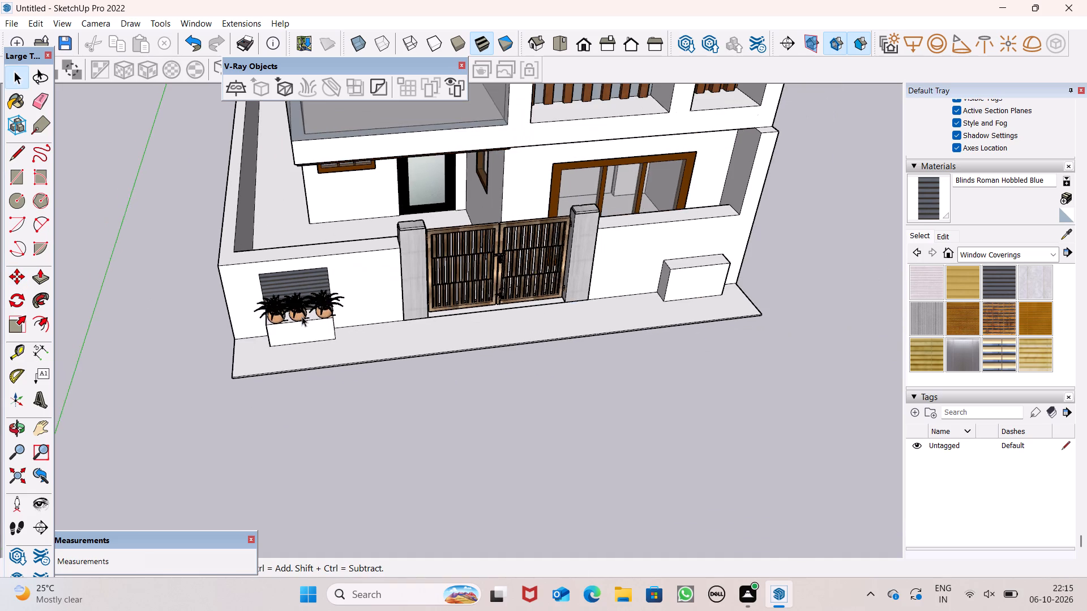
{"action": "middle_click_drag", "start_coordinate": [302, 316], "coordinate": [237, 230]}
{"action": "scroll", "coordinate": [237, 232], "scroll_direction": "up", "scroll_amount": 1}
{"action": "scroll", "coordinate": [271, 266], "scroll_direction": "up", "scroll_amount": 1}
{"action": "scroll", "coordinate": [275, 269], "scroll_direction": "down", "scroll_amount": 1}
{"action": "scroll", "coordinate": [275, 269], "scroll_direction": "up", "scroll_amount": 3}
{"action": "left_click", "coordinate": [297, 291], "text": "ctrl"}
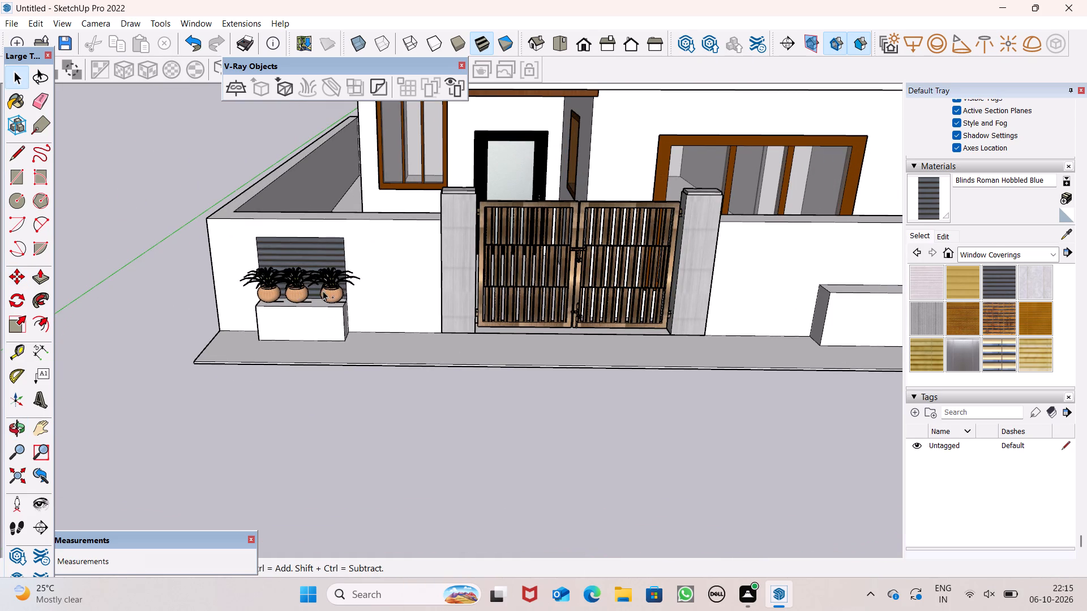
{"action": "left_click", "coordinate": [329, 291], "text": "ctrl"}
{"action": "left_click", "coordinate": [258, 291], "text": "ctrl"}
{"action": "right_click", "coordinate": [267, 289], "text": "ctrl"}
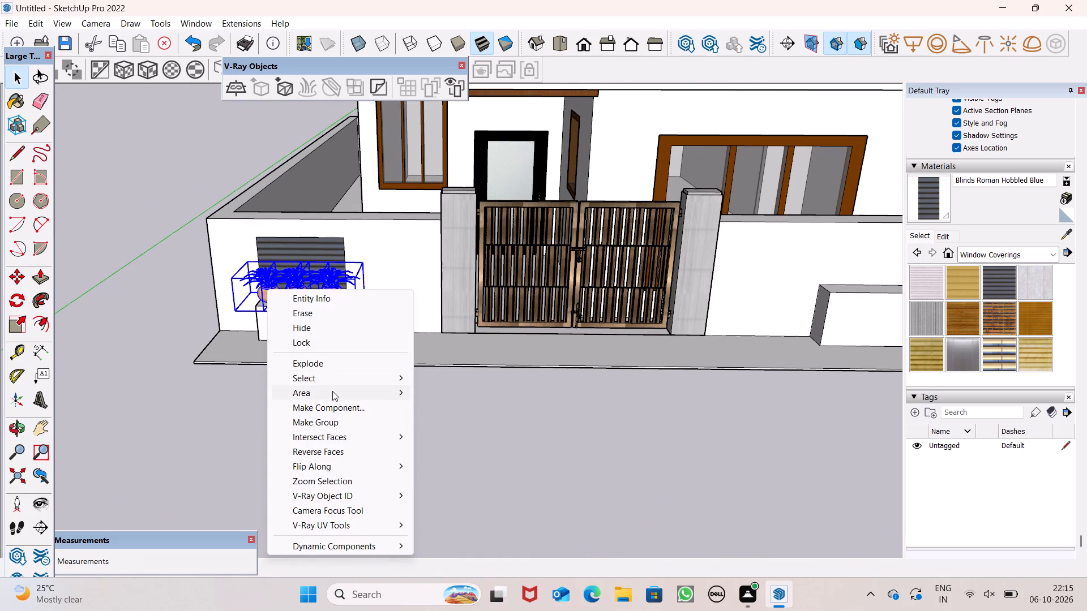
{"action": "left_click", "coordinate": [307, 426], "text": "ctrl"}
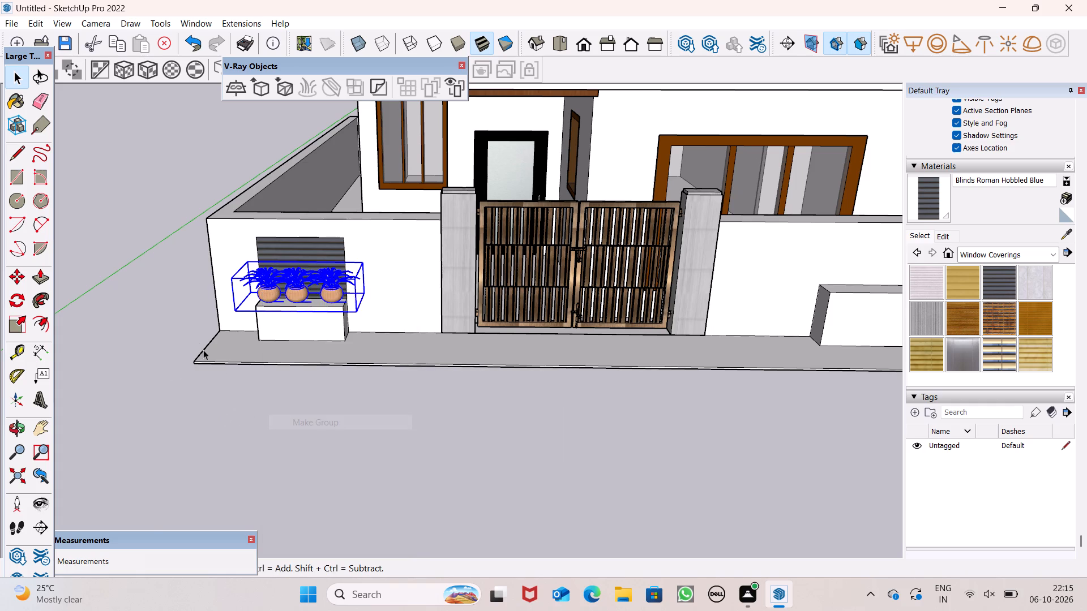
{"action": "scroll", "coordinate": [193, 338], "scroll_direction": "down", "scroll_amount": 6}
{"action": "scroll", "coordinate": [116, 345], "scroll_direction": "down", "scroll_amount": 2}
{"action": "scroll", "coordinate": [428, 343], "scroll_direction": "up", "scroll_amount": 5}
{"action": "scroll", "coordinate": [441, 307], "scroll_direction": "down", "scroll_amount": 4}
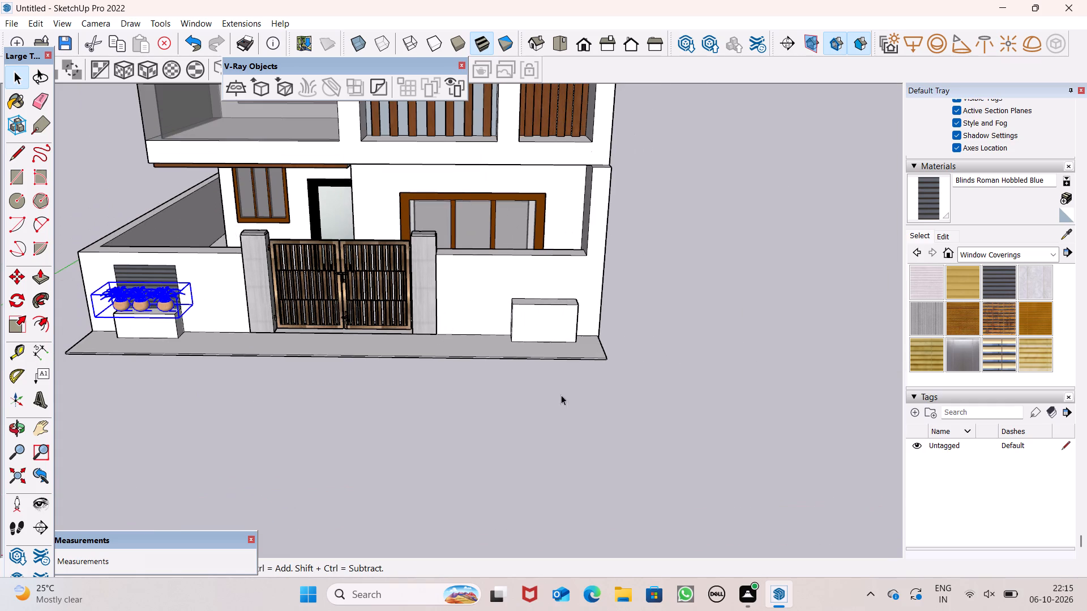
{"action": "key", "text": "space"}
{"action": "left_click", "coordinate": [525, 402]}
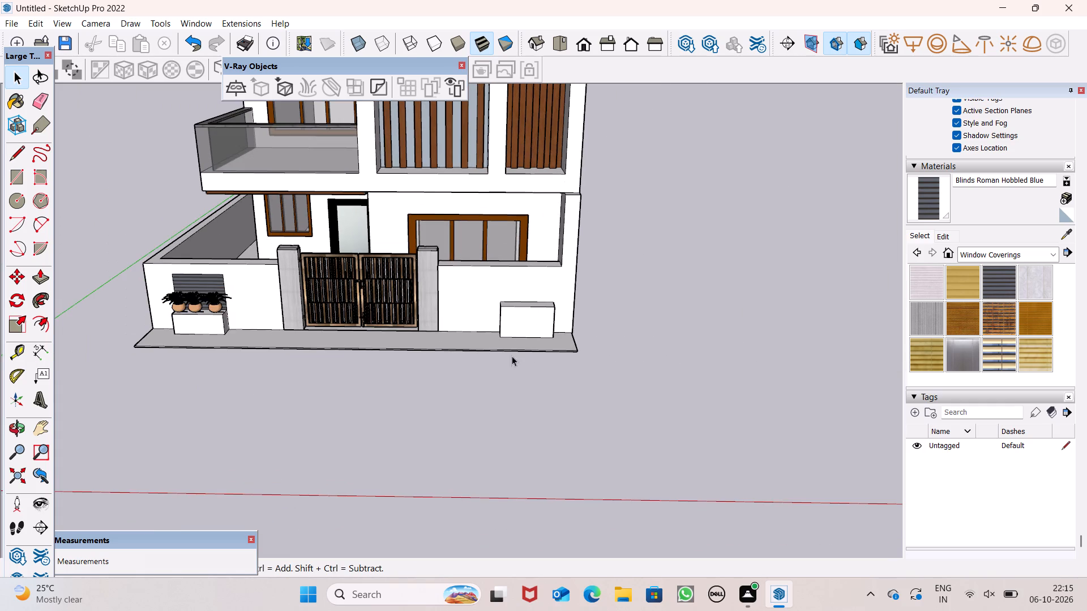
Copy the group of three potted plants to the planter box on the other side of the gate.
{"action": "scroll", "coordinate": [511, 318], "scroll_direction": "up", "scroll_amount": 2}
{"action": "left_click", "coordinate": [140, 313]}
{"action": "left_click", "coordinate": [139, 304]}
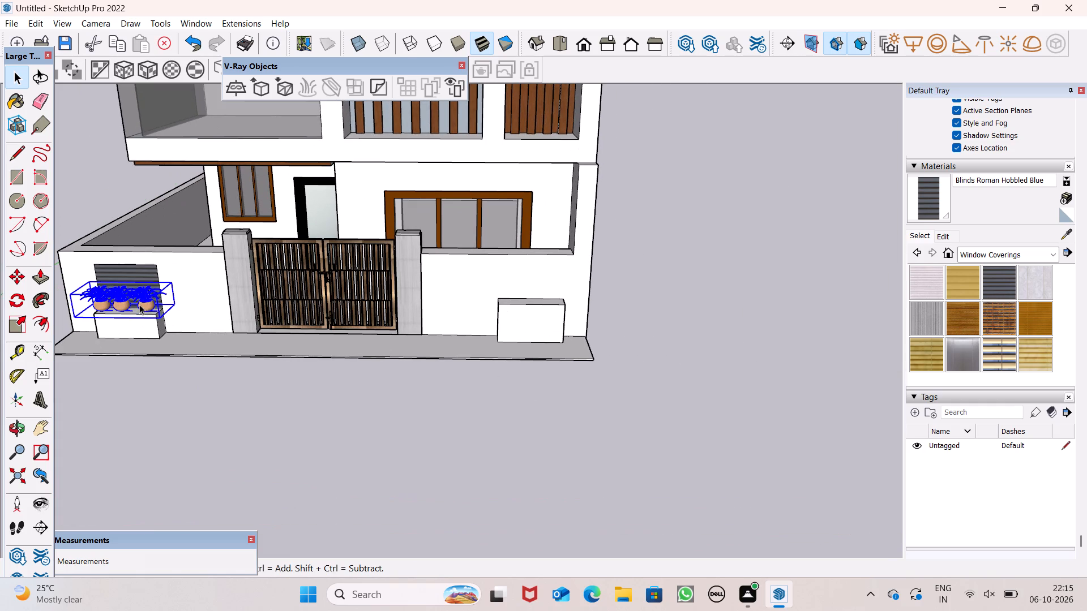
{"action": "key", "text": "m"}
{"action": "key", "text": "Return"}
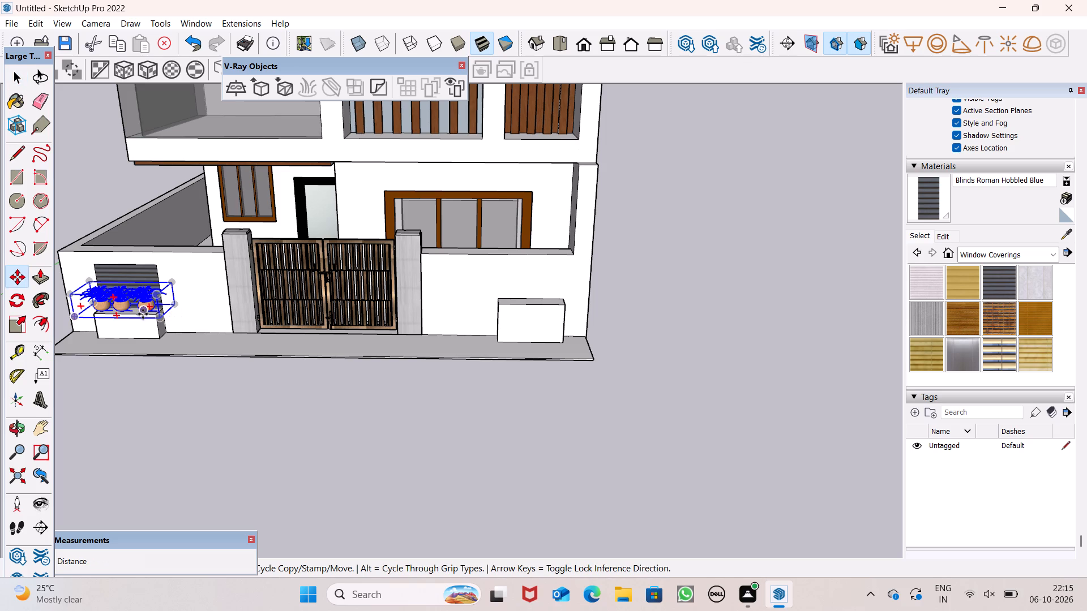
{"action": "left_click_drag", "start_coordinate": [160, 319], "coordinate": [517, 304]}
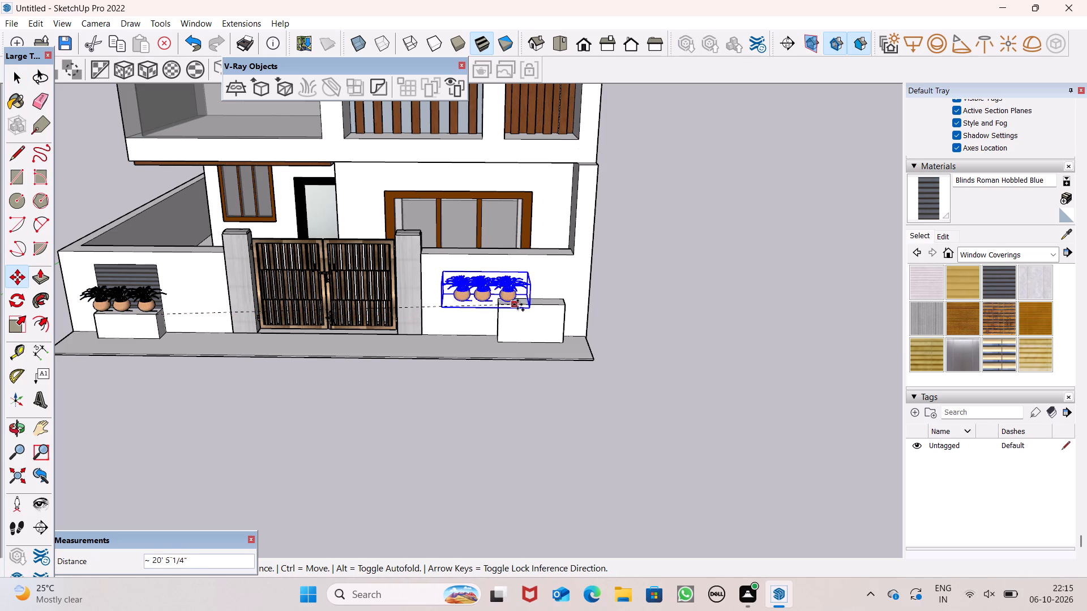
{"action": "left_click_drag", "start_coordinate": [517, 304], "coordinate": [551, 308]}
Move the copied plant group by its lower back corner onto the top back corner of the planter box.
{"action": "middle_click_drag", "start_coordinate": [555, 341], "coordinate": [491, 441]}
{"action": "scroll", "coordinate": [549, 365], "scroll_direction": "up", "scroll_amount": 6}
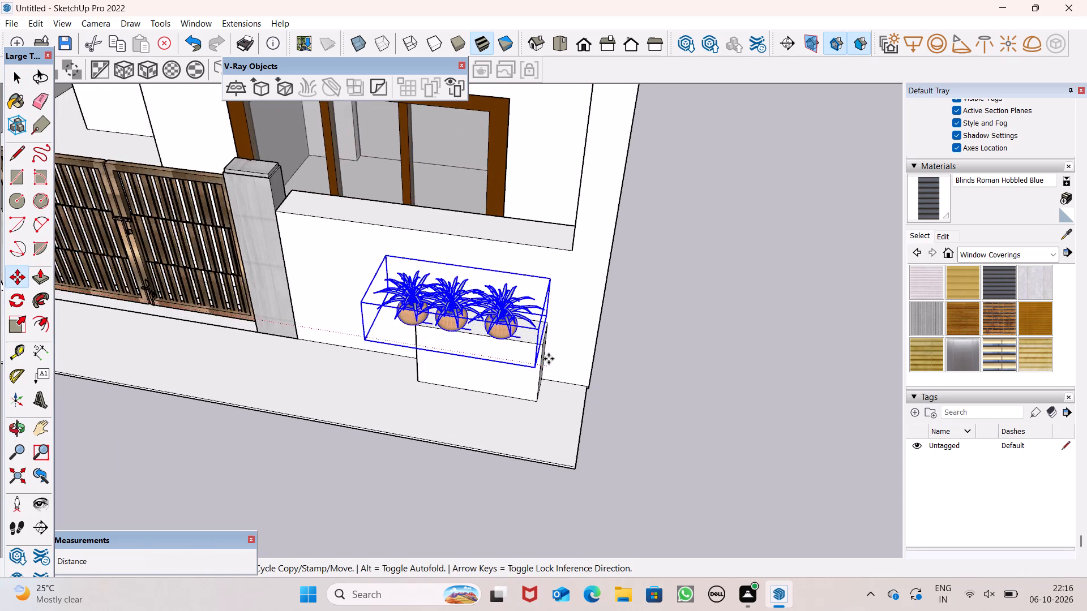
{"action": "scroll", "coordinate": [549, 359], "scroll_direction": "up", "scroll_amount": 1}
{"action": "middle_click_drag", "start_coordinate": [541, 382], "coordinate": [363, 316]}
{"action": "scroll", "coordinate": [453, 296], "scroll_direction": "up", "scroll_amount": 6}
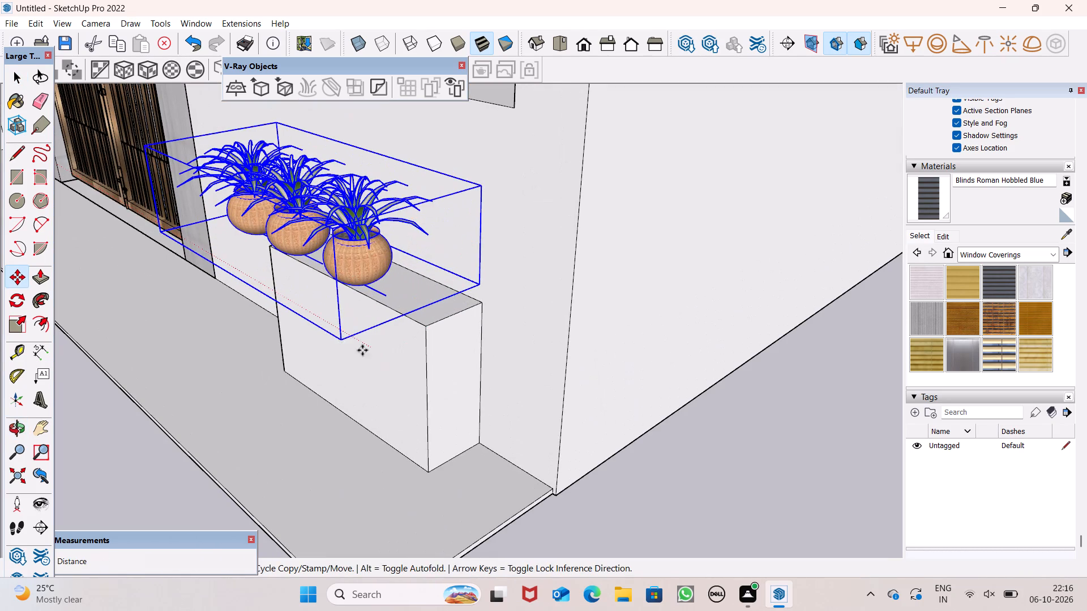
{"action": "left_click_drag", "start_coordinate": [339, 342], "coordinate": [417, 364]}
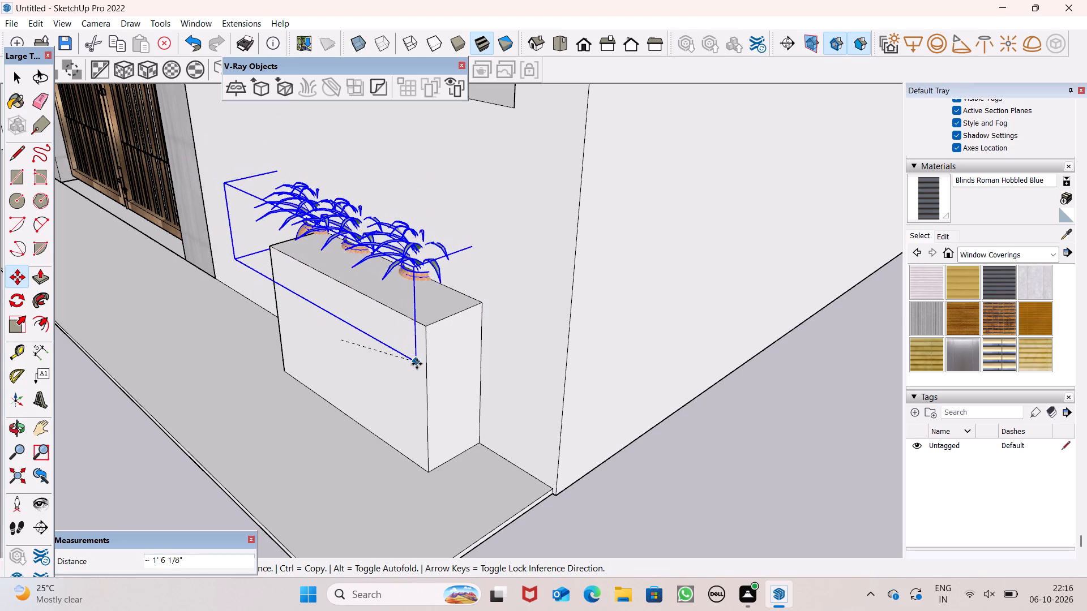
{"action": "left_click_drag", "start_coordinate": [417, 364], "coordinate": [352, 371]}
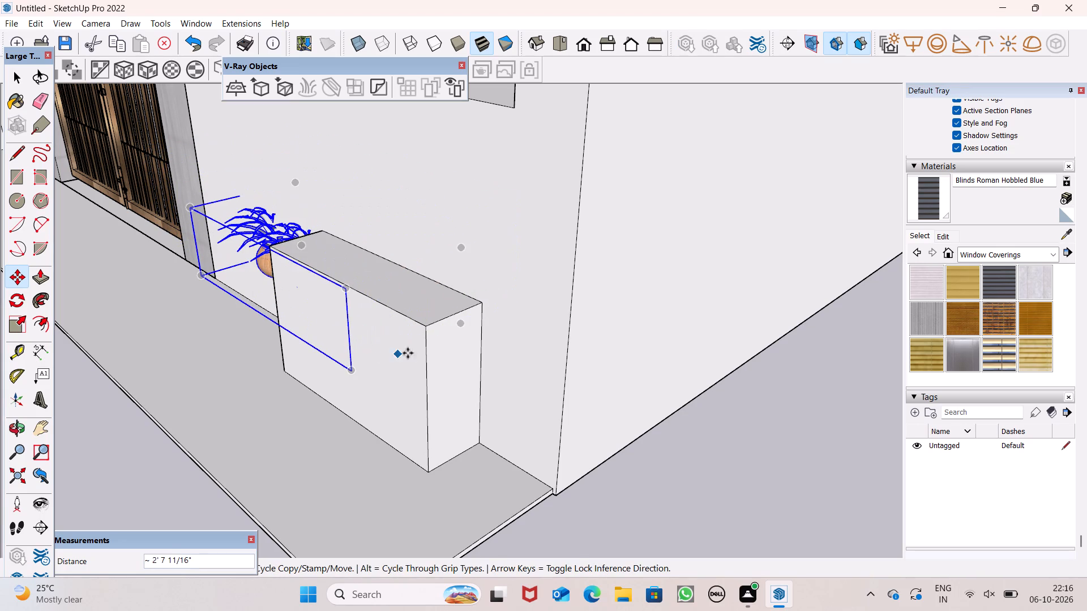
{"action": "left_click_drag", "start_coordinate": [349, 373], "coordinate": [410, 315]}
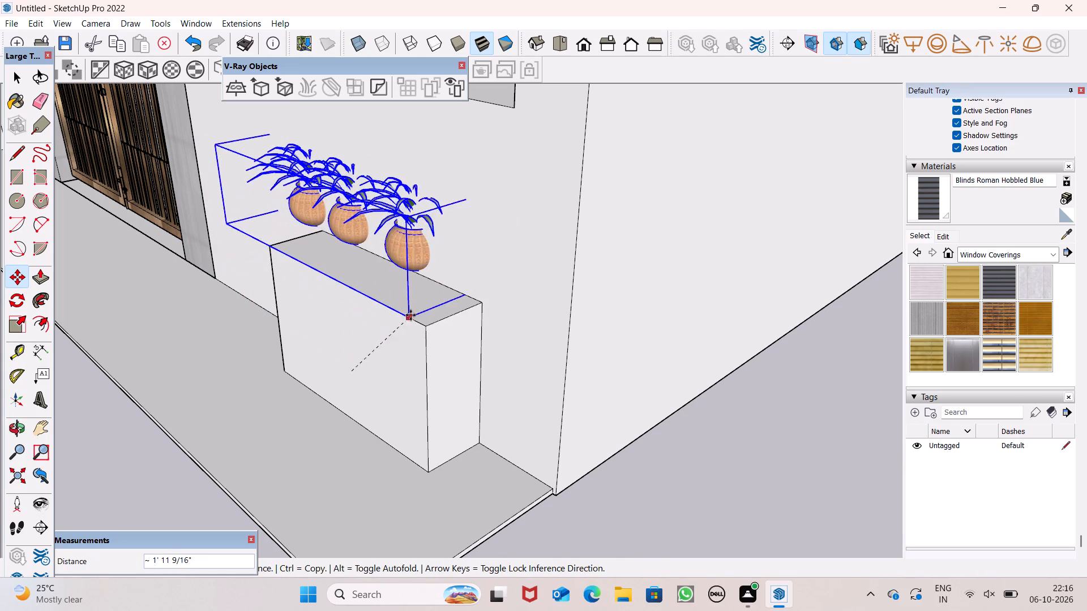
{"action": "left_click_drag", "start_coordinate": [410, 315], "coordinate": [104, 327]}
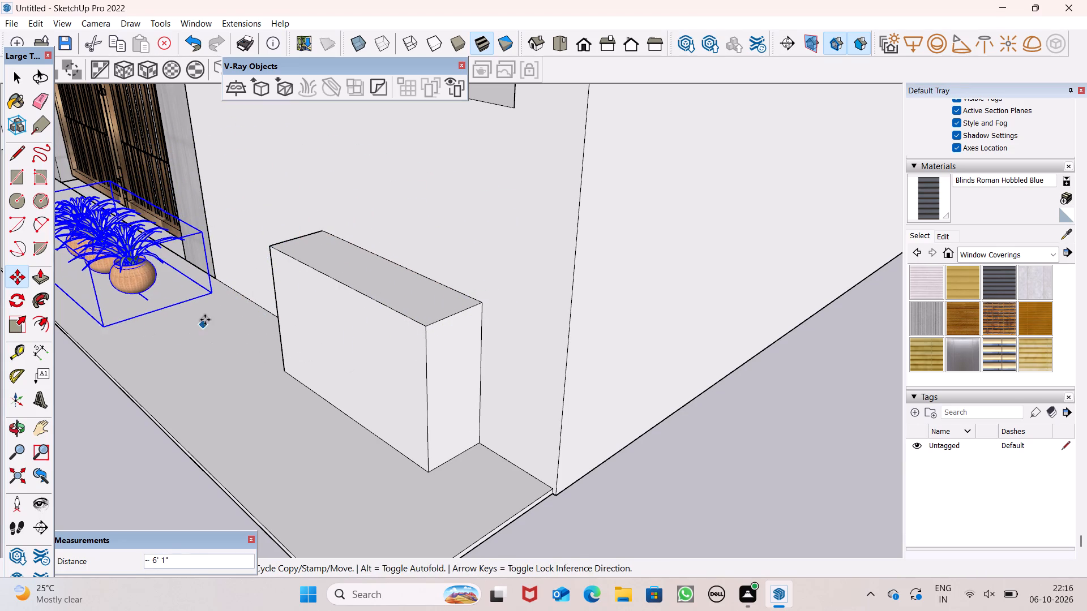
{"action": "left_click_drag", "start_coordinate": [211, 294], "coordinate": [483, 309]}
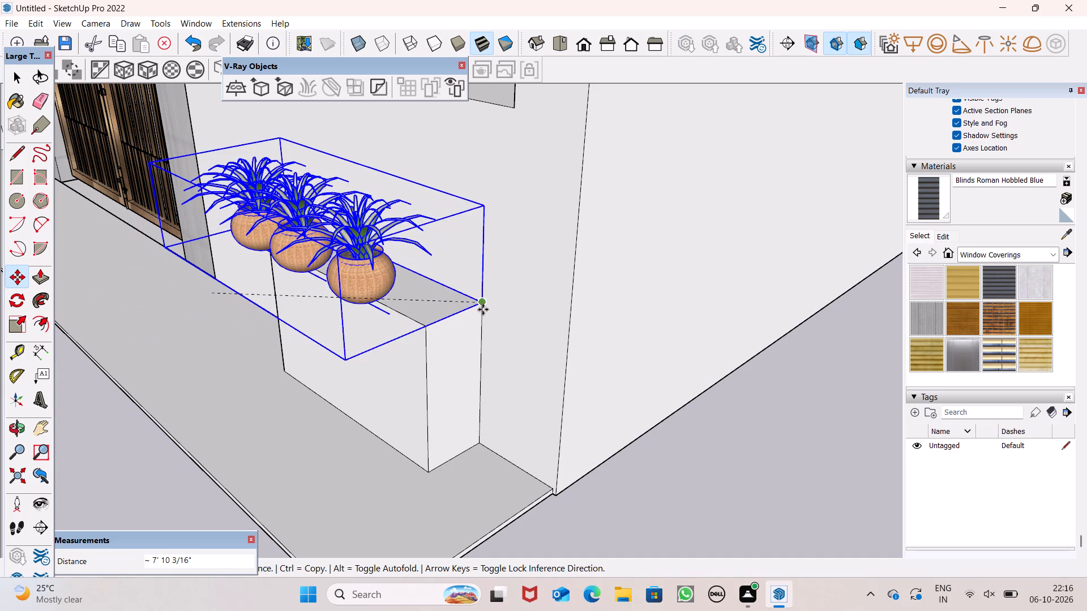
{"action": "left_click_drag", "start_coordinate": [483, 309], "coordinate": [487, 309]}
Move the plant group about 10 inches toward the wall and the box's outer end so the pots sit over the planter box.
{"action": "middle_click_drag", "start_coordinate": [485, 360], "coordinate": [739, 320]}
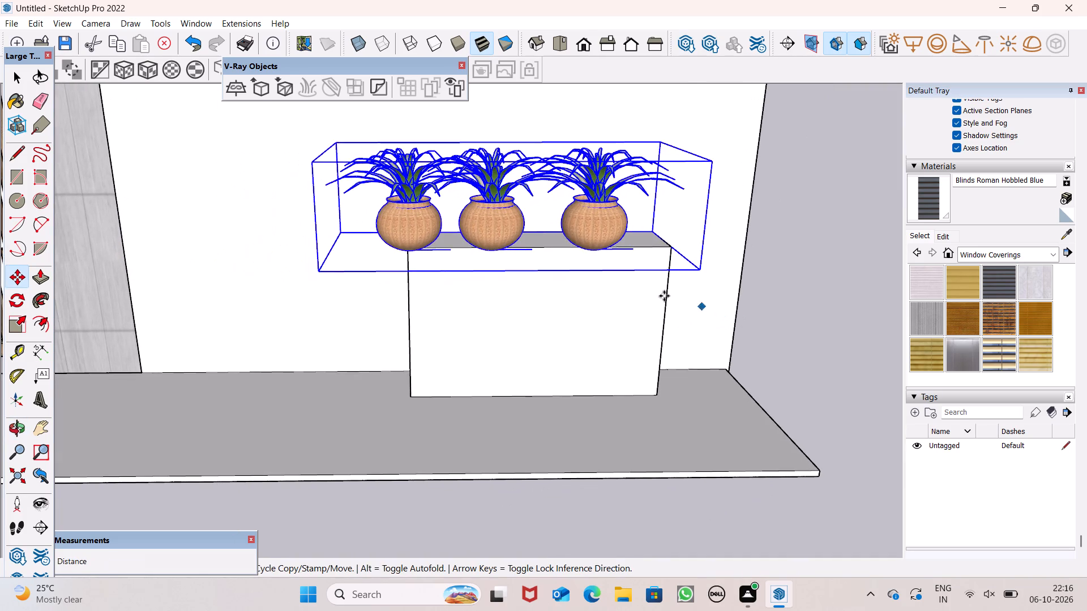
{"action": "scroll", "coordinate": [654, 292], "scroll_direction": "down", "scroll_amount": 3}
{"action": "middle_click_drag", "start_coordinate": [685, 316], "coordinate": [891, 327]}
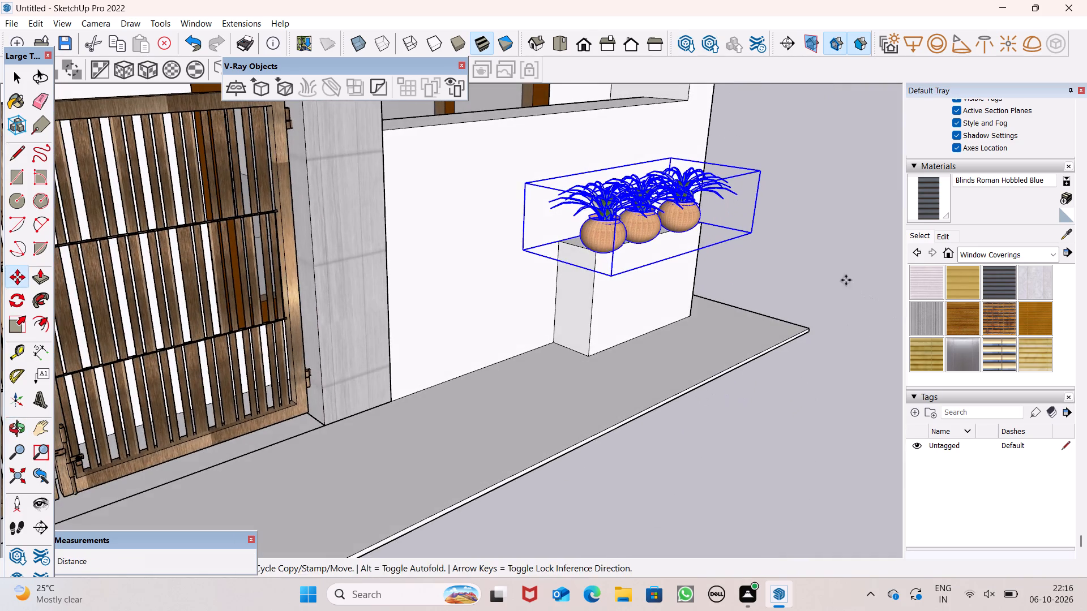
{"action": "middle_click_drag", "start_coordinate": [846, 280], "coordinate": [365, 377]}
{"action": "scroll", "coordinate": [366, 379], "scroll_direction": "up", "scroll_amount": 1}
{"action": "key", "text": "m"}
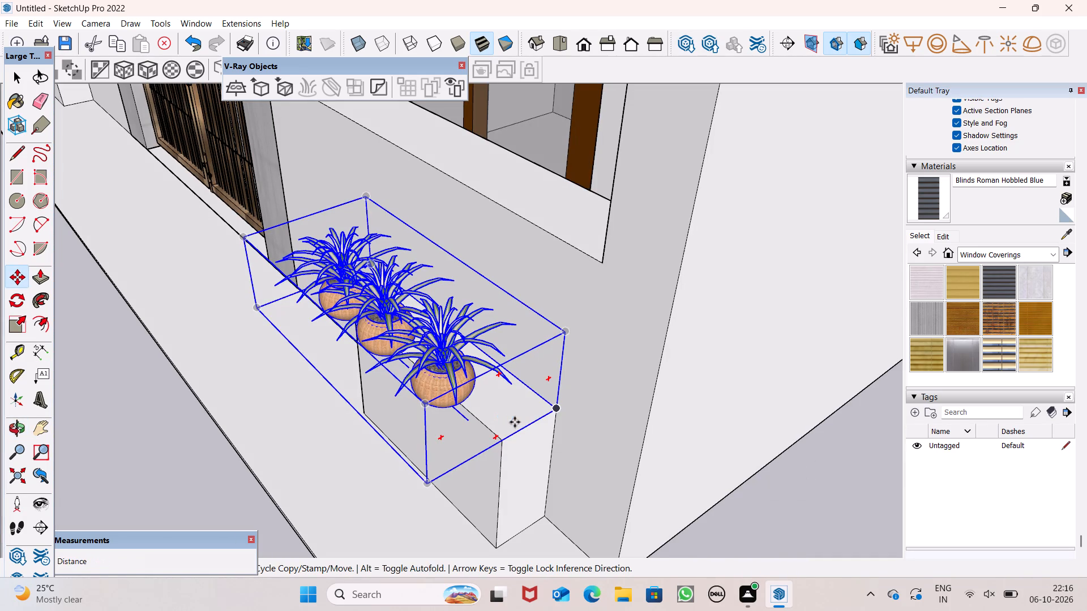
{"action": "key", "text": "Return"}
{"action": "left_click_drag", "start_coordinate": [523, 429], "coordinate": [524, 430]}
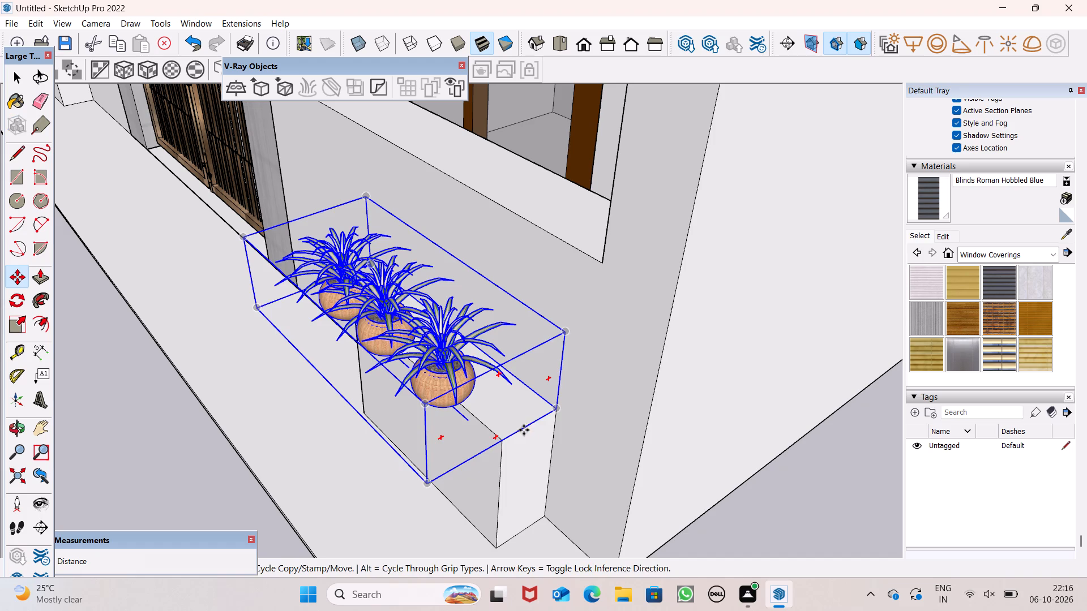
{"action": "left_click_drag", "start_coordinate": [524, 430], "coordinate": [592, 434]}
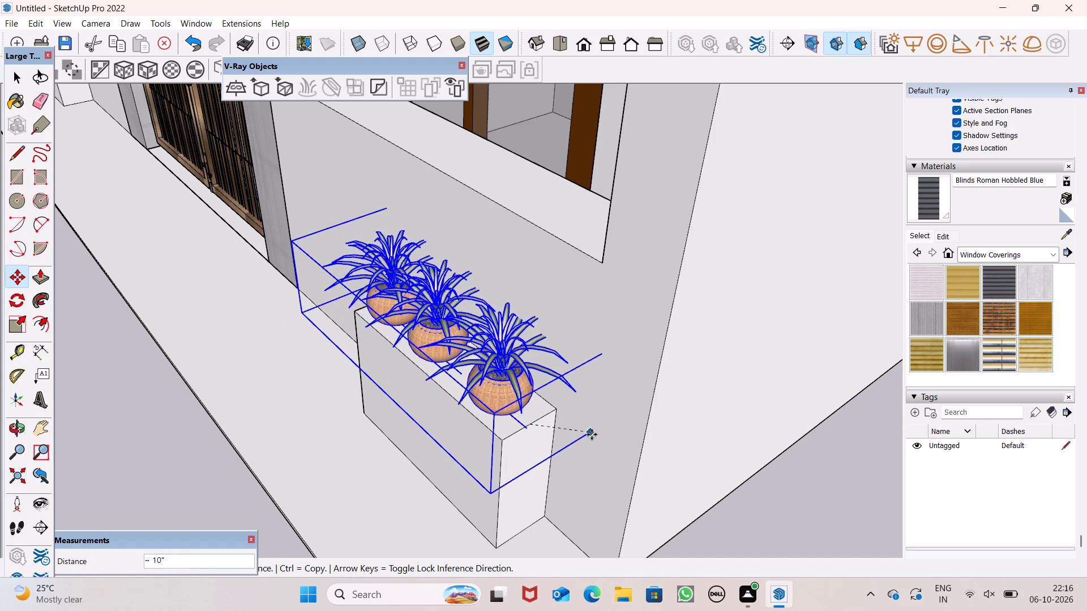
{"action": "left_click_drag", "start_coordinate": [592, 434], "coordinate": [593, 436]}
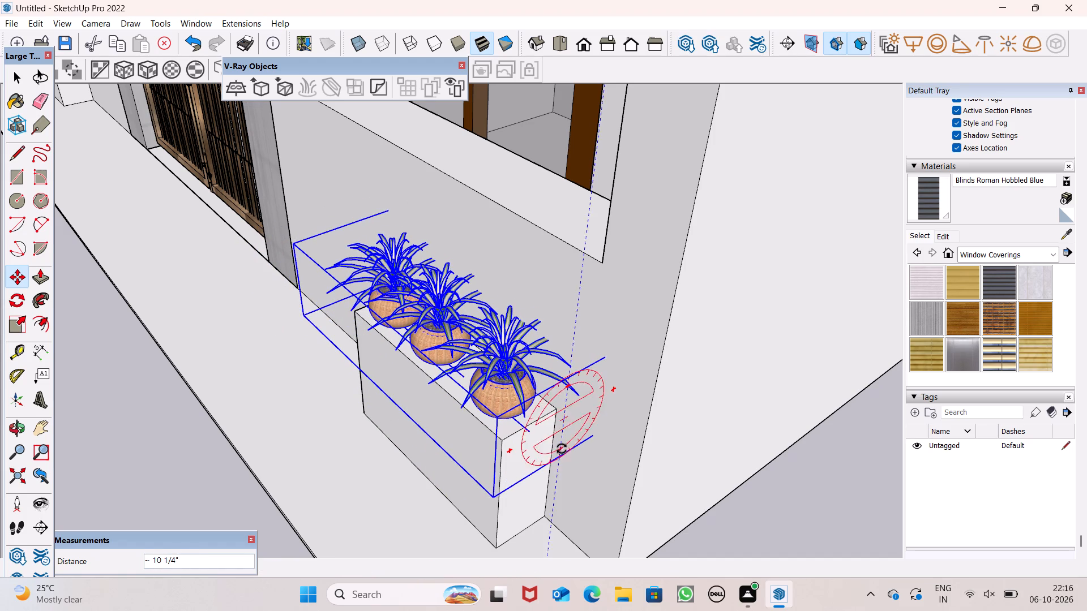
Shift the plant group about 5 inches back from the wall to centre the pots on the planter box, and deselect it.
{"action": "left_click_drag", "start_coordinate": [567, 457], "coordinate": [555, 455]}
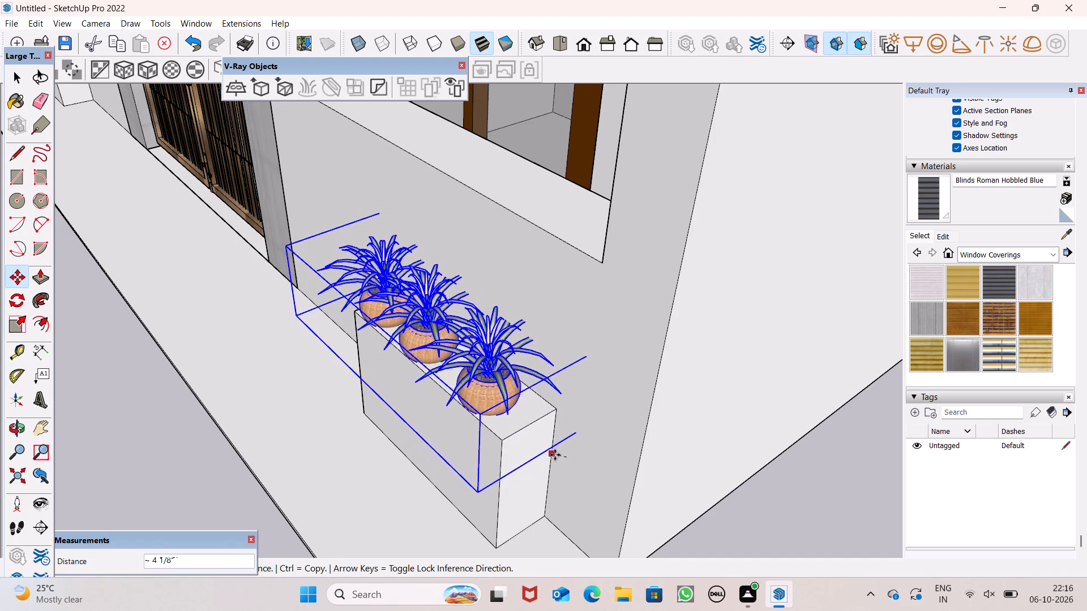
{"action": "left_click_drag", "start_coordinate": [555, 455], "coordinate": [541, 461]}
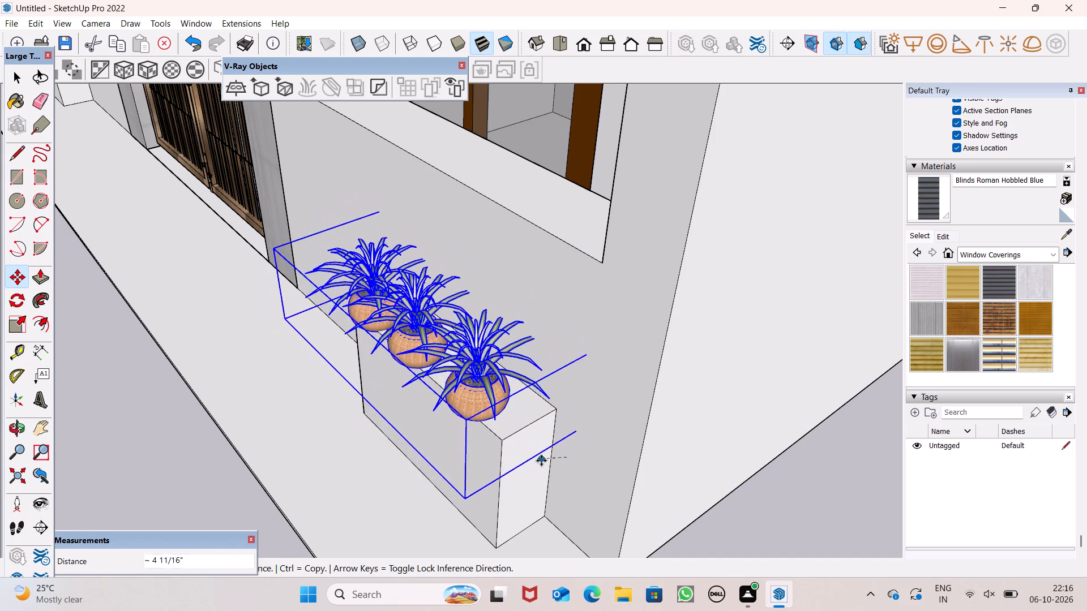
{"action": "left_click_drag", "start_coordinate": [541, 461], "coordinate": [542, 472]}
{"action": "key", "text": "space"}
{"action": "scroll", "coordinate": [485, 412], "scroll_direction": "down", "scroll_amount": 6}
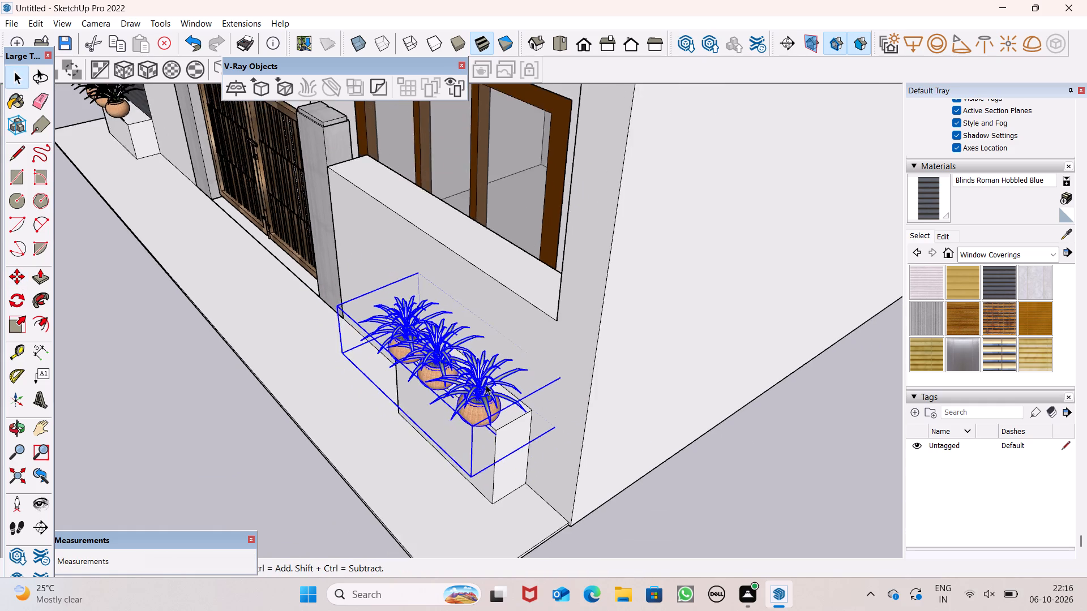
{"action": "scroll", "coordinate": [486, 385], "scroll_direction": "down", "scroll_amount": 5}
{"action": "key", "text": "space"}
{"action": "left_click", "coordinate": [679, 476]}
Push/Pull the front face of this planter box outward about 3 3/4 inches.
{"action": "middle_click_drag", "start_coordinate": [654, 479], "coordinate": [862, 384]}
{"action": "scroll", "coordinate": [583, 373], "scroll_direction": "up", "scroll_amount": 1}
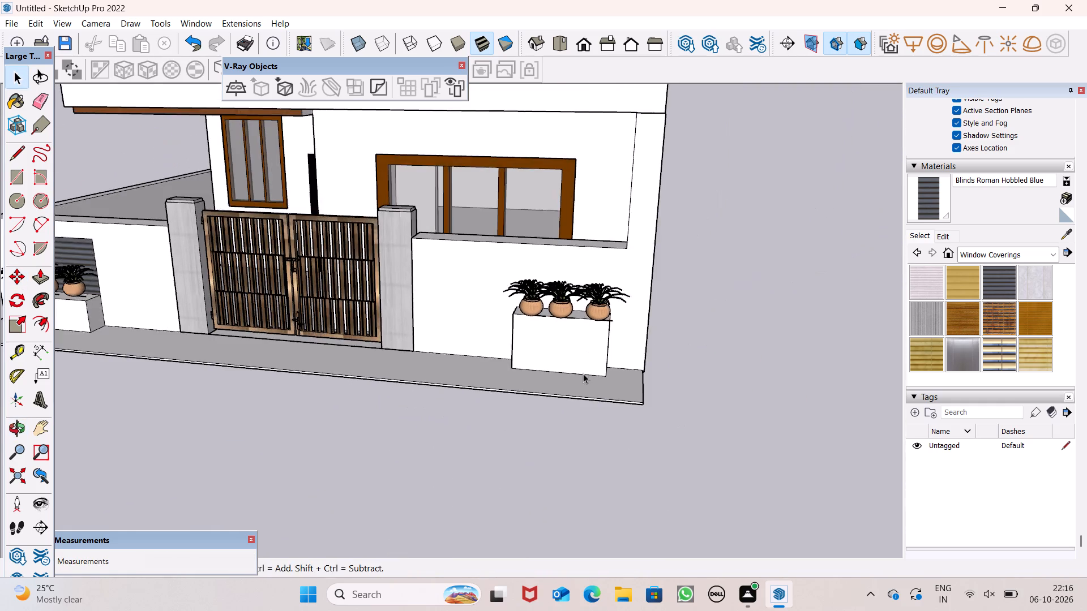
{"action": "scroll", "coordinate": [583, 373], "scroll_direction": "up", "scroll_amount": 1}
{"action": "middle_click_drag", "start_coordinate": [580, 379], "coordinate": [603, 441]}
{"action": "scroll", "coordinate": [570, 365], "scroll_direction": "up", "scroll_amount": 3}
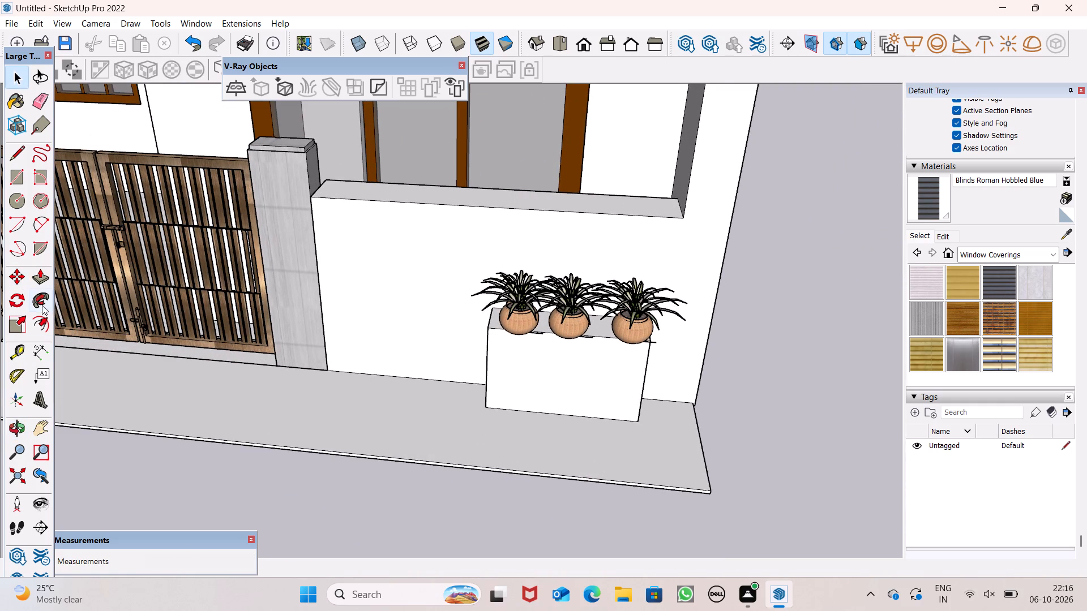
{"action": "left_click", "coordinate": [45, 284]}
{"action": "left_click_drag", "start_coordinate": [540, 378], "coordinate": [540, 386]}
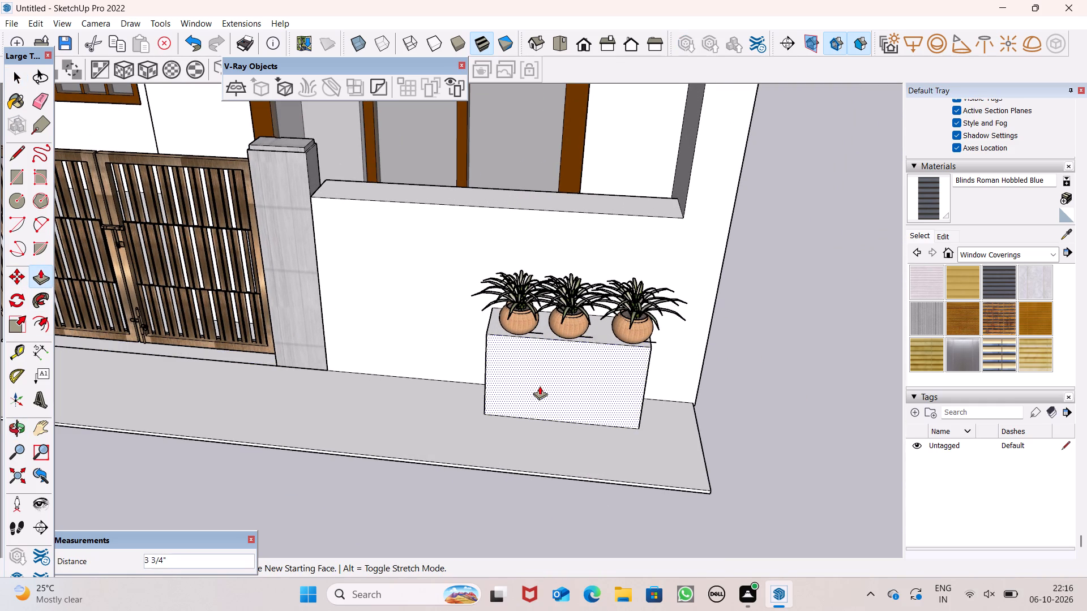
{"action": "left_click_drag", "start_coordinate": [540, 386], "coordinate": [540, 385]}
{"action": "key", "text": "space"}
Paint the front, top and both side faces of this planter box with Brick Tumbled from Brick, Cladding and Siding.
{"action": "scroll", "coordinate": [551, 380], "scroll_direction": "down", "scroll_amount": 2}
{"action": "scroll", "coordinate": [551, 380], "scroll_direction": "up", "scroll_amount": 1}
{"action": "scroll", "coordinate": [551, 380], "scroll_direction": "down", "scroll_amount": 10}
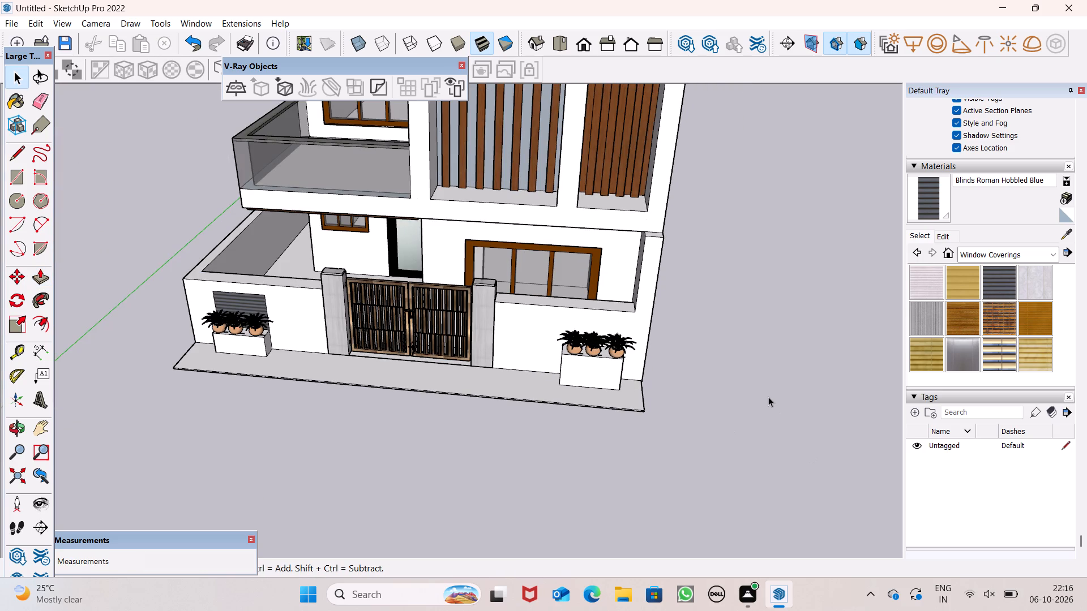
{"action": "left_click", "coordinate": [1039, 252]}
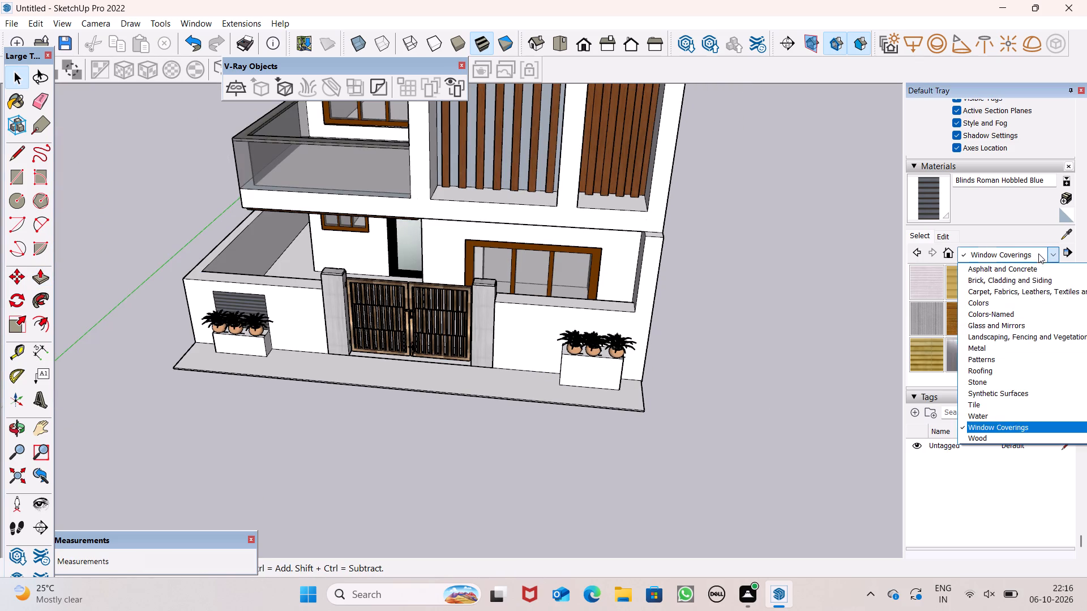
{"action": "left_click", "coordinate": [1052, 284]}
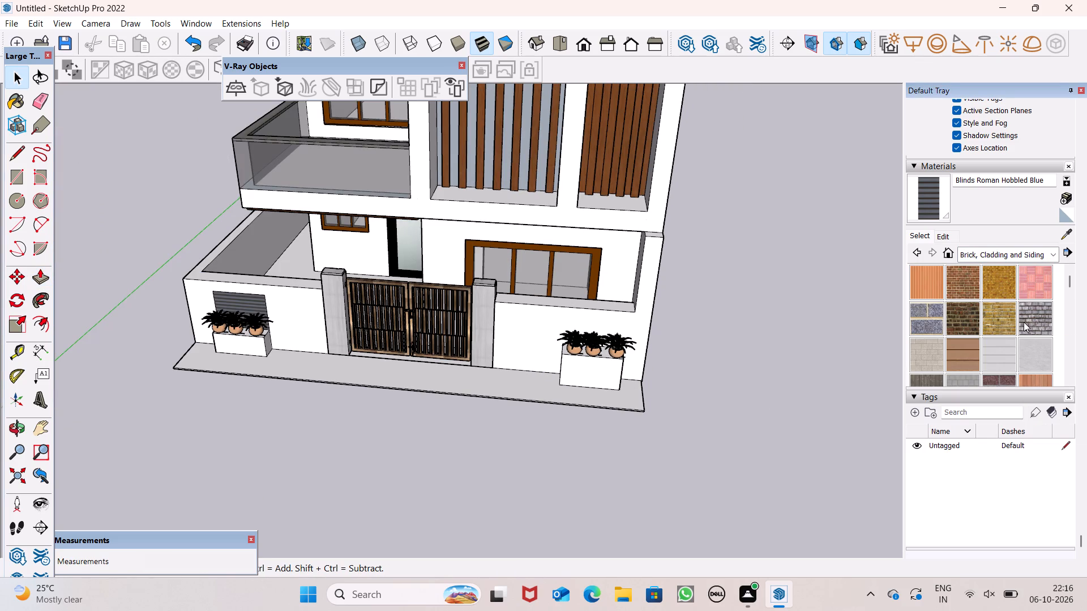
{"action": "left_click", "coordinate": [1024, 322]}
{"action": "scroll", "coordinate": [581, 413], "scroll_direction": "up", "scroll_amount": 5}
{"action": "left_click", "coordinate": [599, 367]}
{"action": "middle_click_drag", "start_coordinate": [596, 362], "coordinate": [748, 341]}
{"action": "scroll", "coordinate": [497, 299], "scroll_direction": "up", "scroll_amount": 6}
{"action": "left_click", "coordinate": [651, 302]}
{"action": "left_click", "coordinate": [627, 303]}
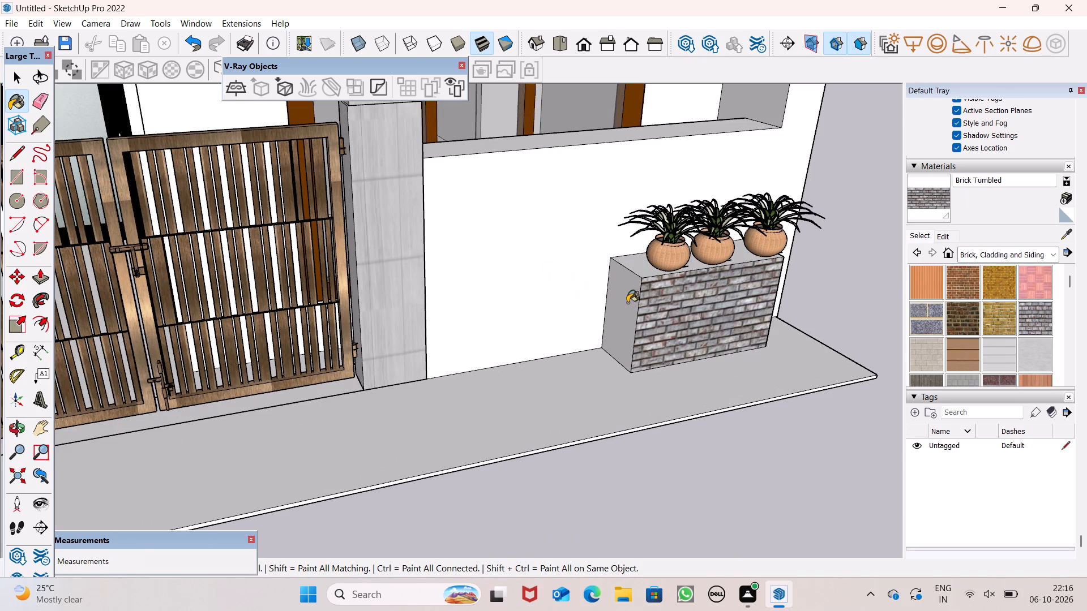
{"action": "left_click", "coordinate": [639, 261]}
{"action": "scroll", "coordinate": [643, 334], "scroll_direction": "down", "scroll_amount": 4}
{"action": "scroll", "coordinate": [664, 294], "scroll_direction": "down", "scroll_amount": 2}
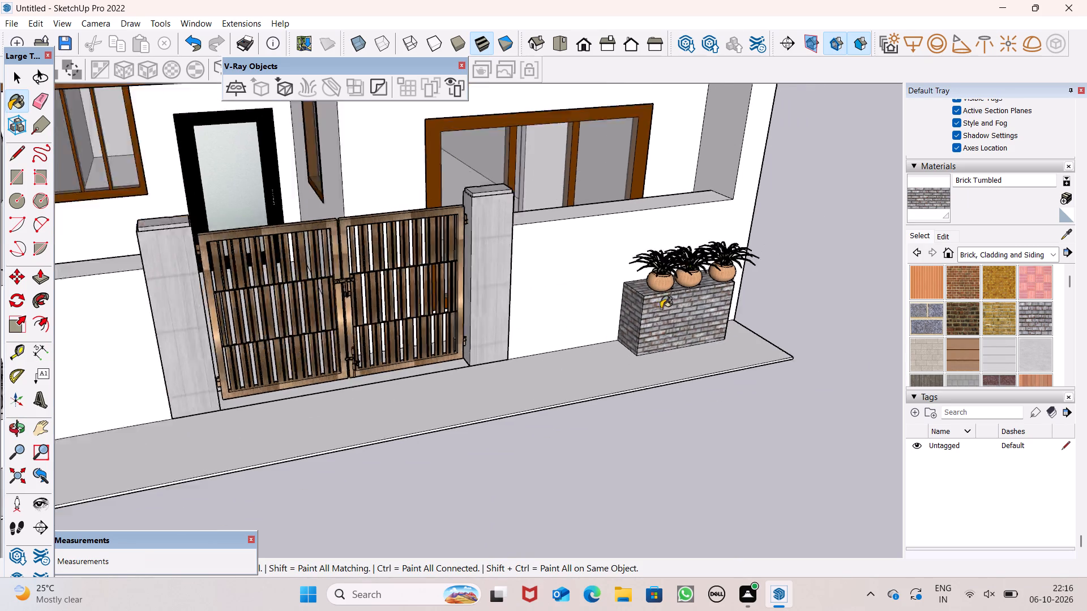
{"action": "scroll", "coordinate": [661, 308], "scroll_direction": "down", "scroll_amount": 4}
{"action": "middle_click_drag", "start_coordinate": [695, 335], "coordinate": [288, 276]}
{"action": "scroll", "coordinate": [519, 438], "scroll_direction": "up", "scroll_amount": 2}
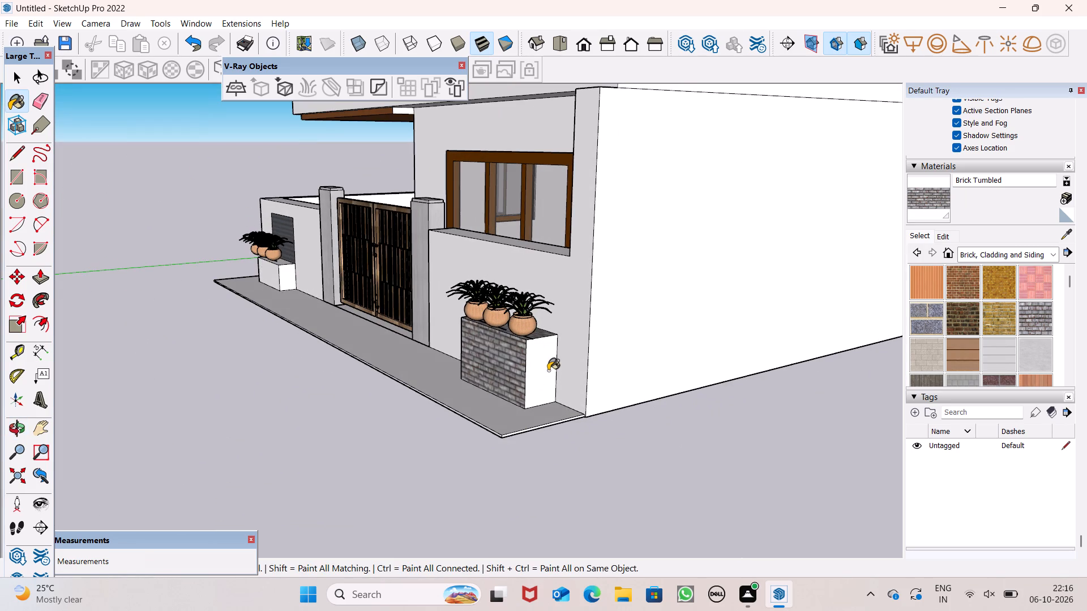
{"action": "left_click", "coordinate": [547, 370]}
Paint the front, top and both side faces of the planter box across the gate with Brick Tumbled.
{"action": "scroll", "coordinate": [543, 363], "scroll_direction": "down", "scroll_amount": 8}
{"action": "middle_click_drag", "start_coordinate": [267, 351], "coordinate": [427, 369]}
{"action": "scroll", "coordinate": [379, 299], "scroll_direction": "up", "scroll_amount": 7}
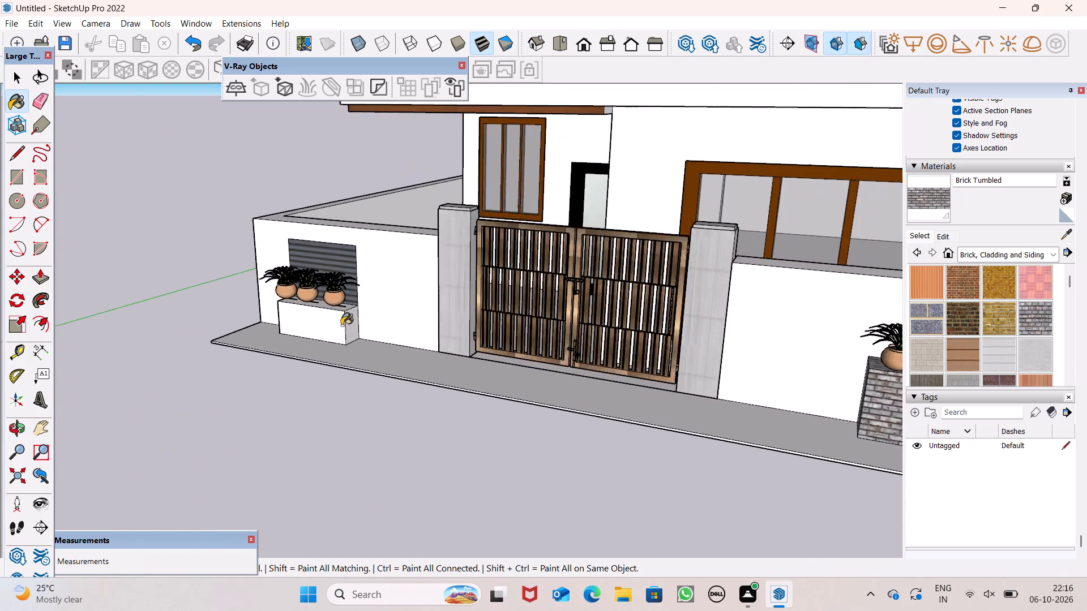
{"action": "scroll", "coordinate": [341, 325], "scroll_direction": "up", "scroll_amount": 6}
{"action": "left_click", "coordinate": [353, 317]}
{"action": "left_click", "coordinate": [345, 295]}
{"action": "left_click", "coordinate": [328, 314]}
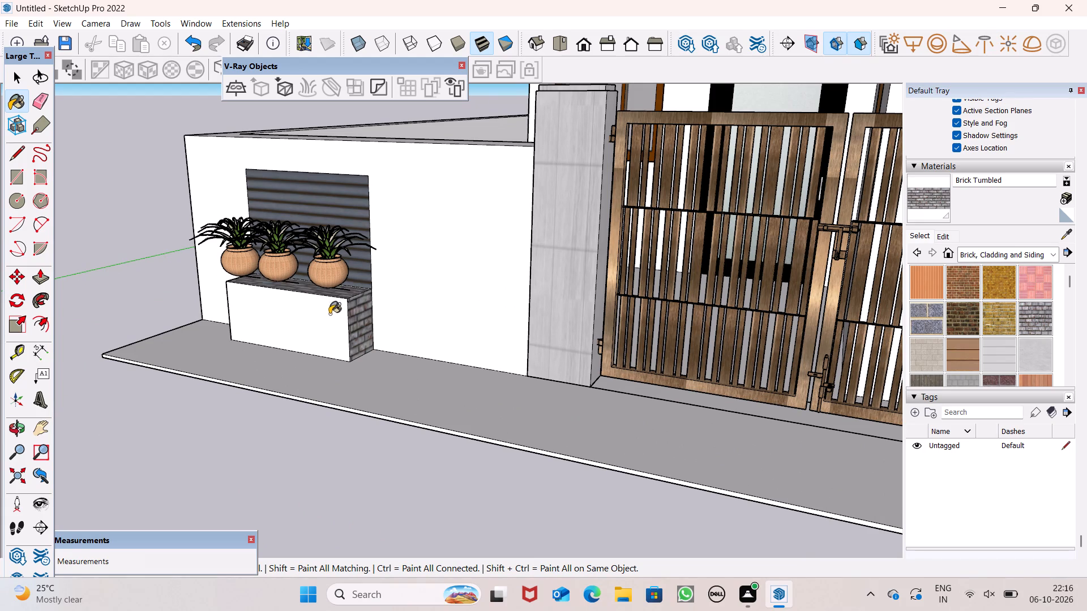
{"action": "scroll", "coordinate": [339, 308], "scroll_direction": "down", "scroll_amount": 8}
{"action": "middle_click_drag", "start_coordinate": [333, 341], "coordinate": [690, 331]}
{"action": "scroll", "coordinate": [360, 357], "scroll_direction": "up", "scroll_amount": 2}
{"action": "scroll", "coordinate": [250, 413], "scroll_direction": "up", "scroll_amount": 4}
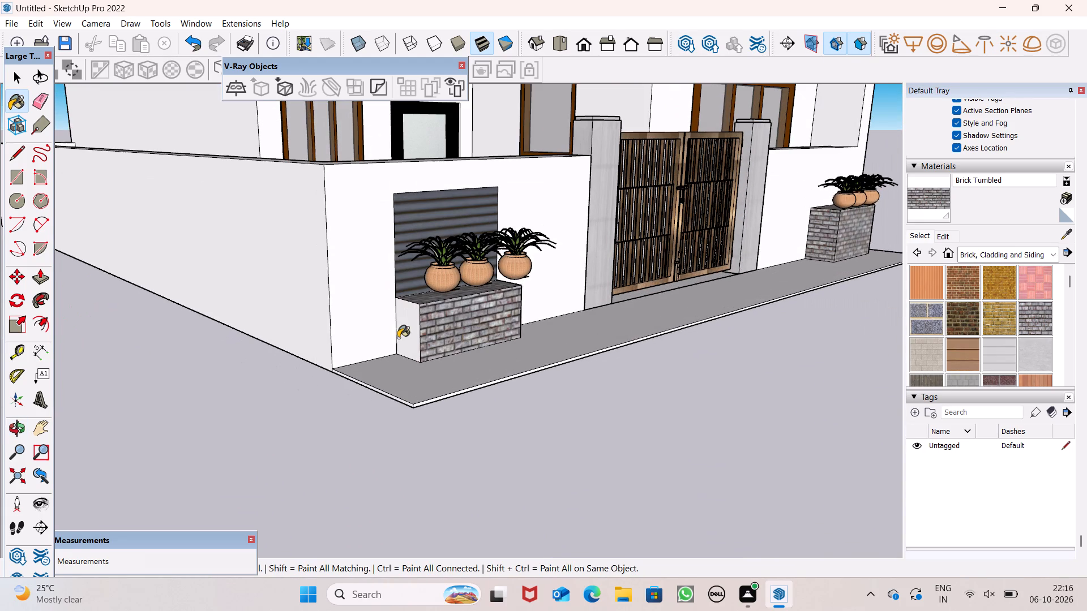
{"action": "left_click", "coordinate": [410, 332]}
Pick the Grass Dark Green material from the Landscaping, Fencing and Vegetation collection.
{"action": "scroll", "coordinate": [410, 330], "scroll_direction": "down", "scroll_amount": 14}
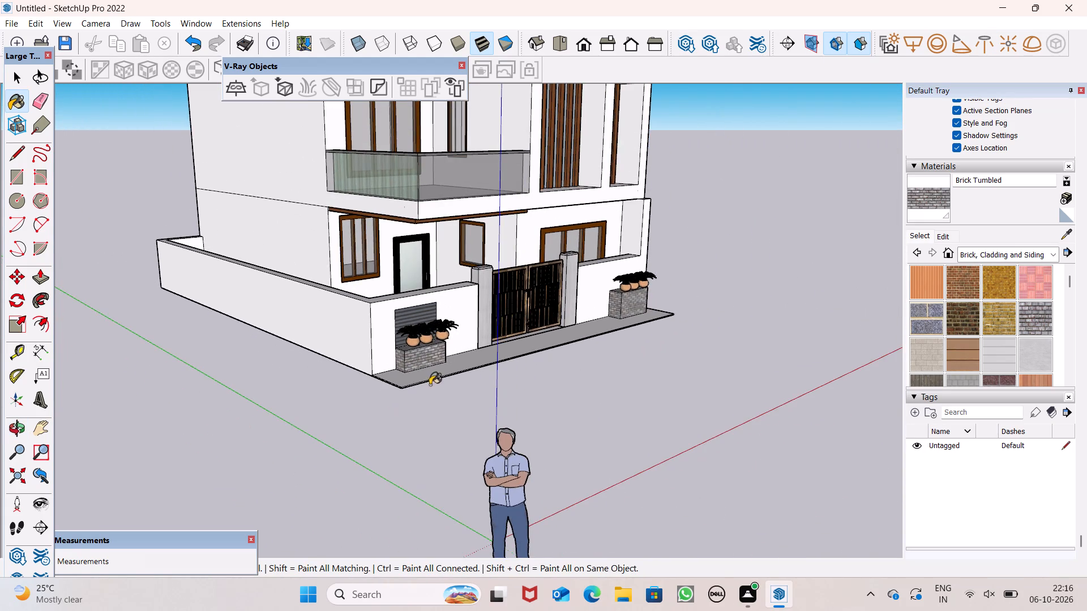
{"action": "middle_click_drag", "start_coordinate": [430, 385], "coordinate": [189, 412]}
{"action": "scroll", "coordinate": [385, 399], "scroll_direction": "down", "scroll_amount": 4}
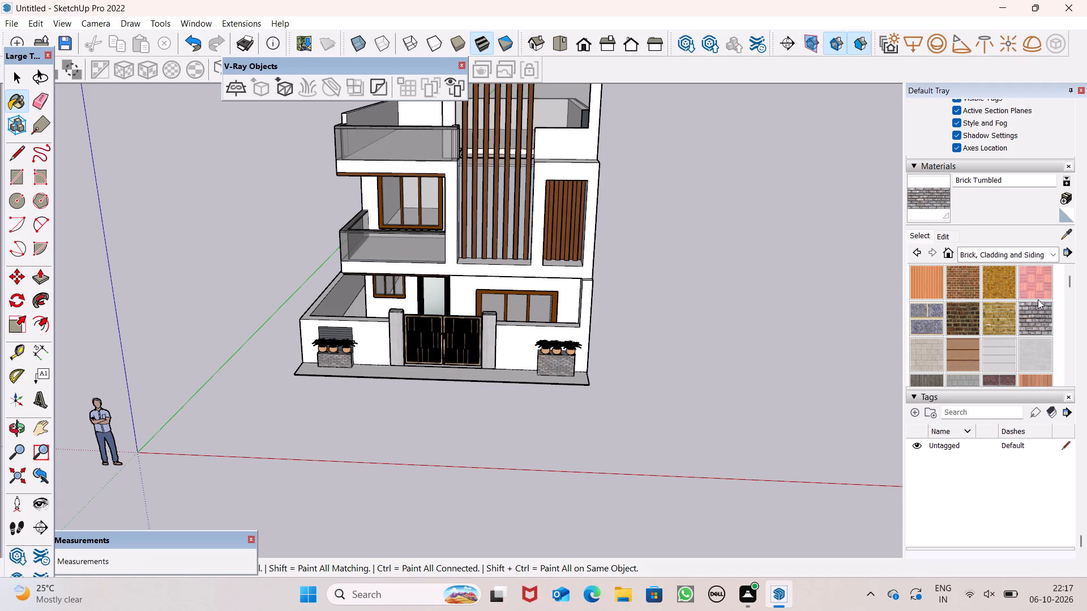
{"action": "scroll", "coordinate": [952, 383], "scroll_direction": "down", "scroll_amount": 1}
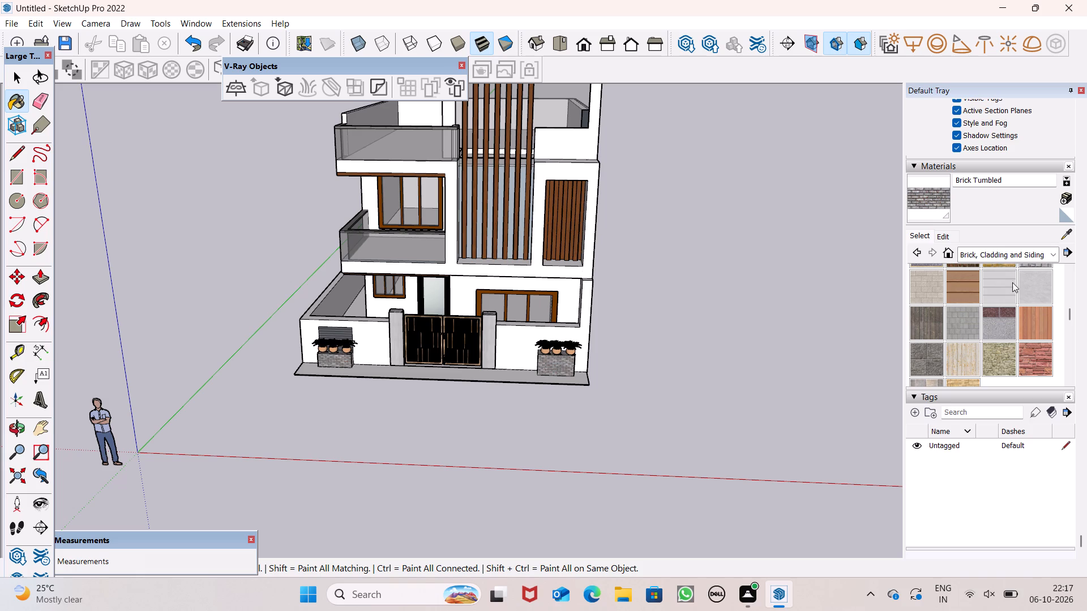
{"action": "left_click", "coordinate": [1024, 248]}
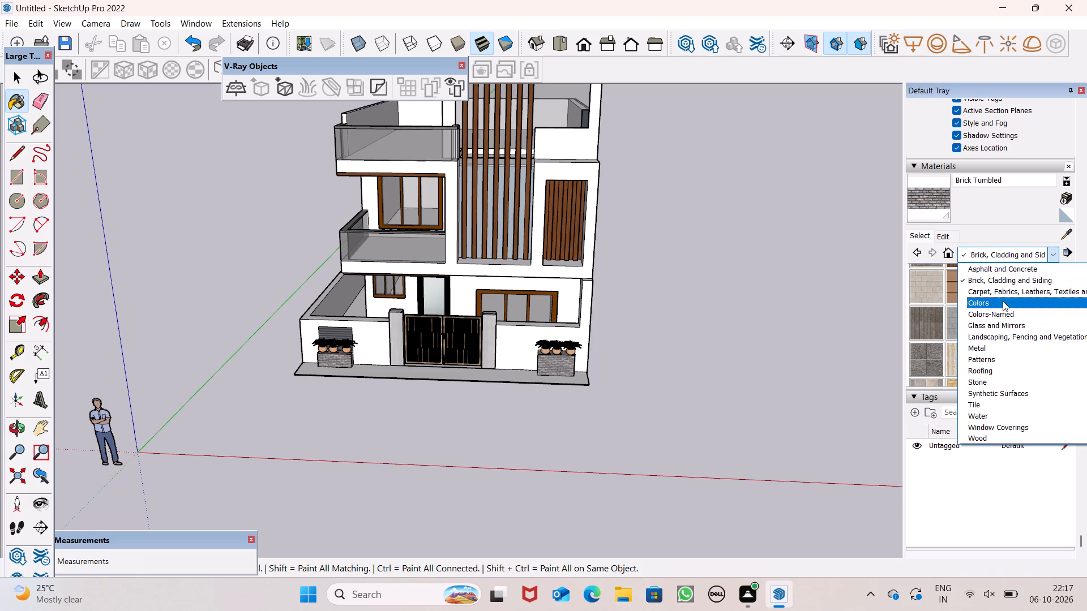
{"action": "left_click", "coordinate": [1011, 335]}
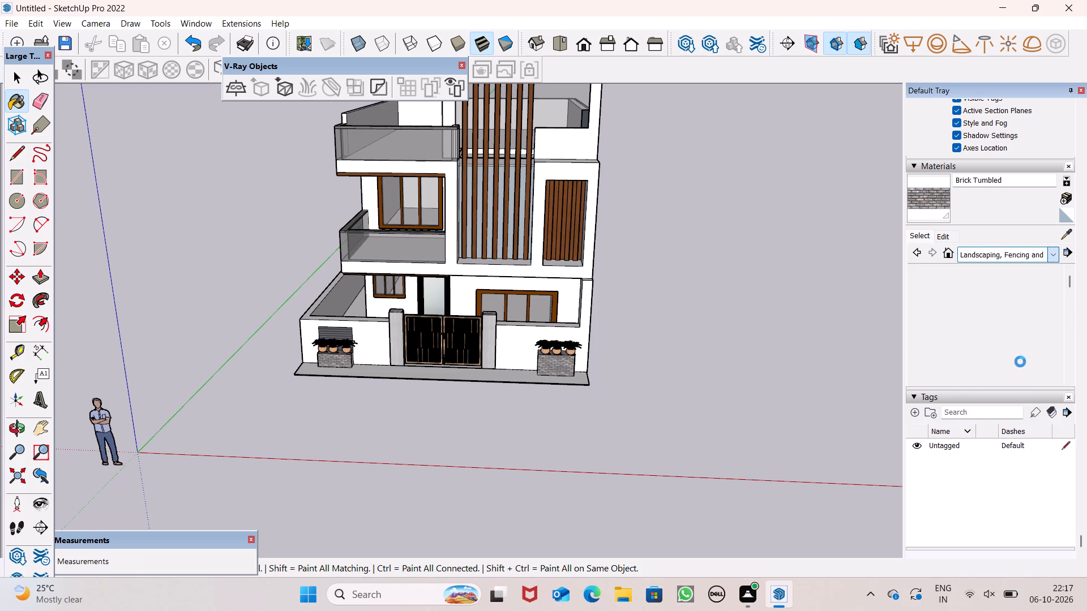
{"action": "left_click", "coordinate": [1026, 355]}
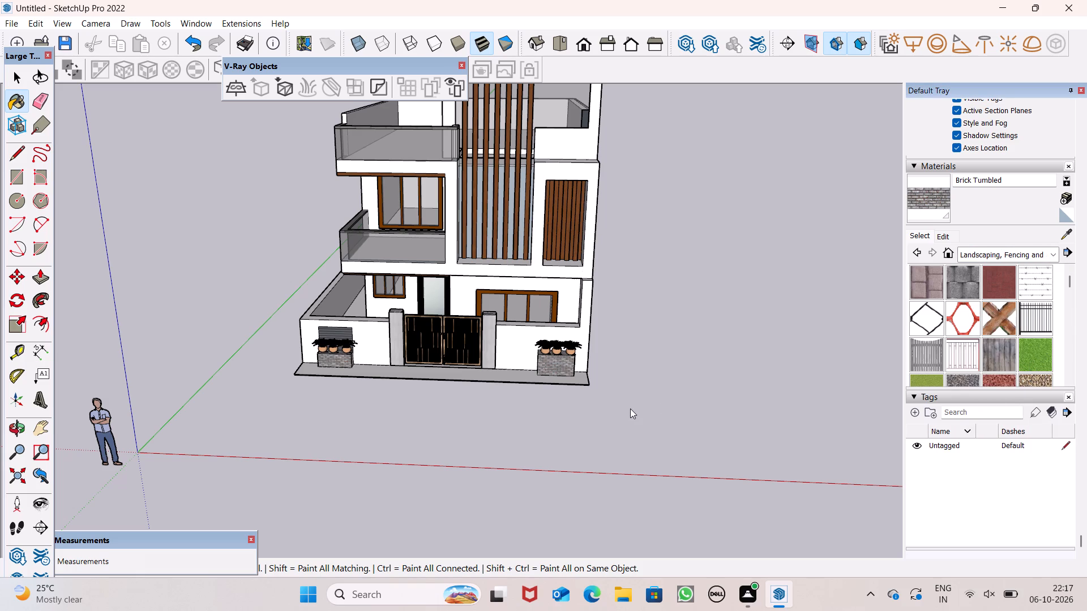
{"action": "left_click", "coordinate": [1035, 368]}
{"action": "middle_click_drag", "start_coordinate": [1025, 392], "coordinate": [1017, 489]}
{"action": "middle_click_drag", "start_coordinate": [1017, 489], "coordinate": [1017, 477]}
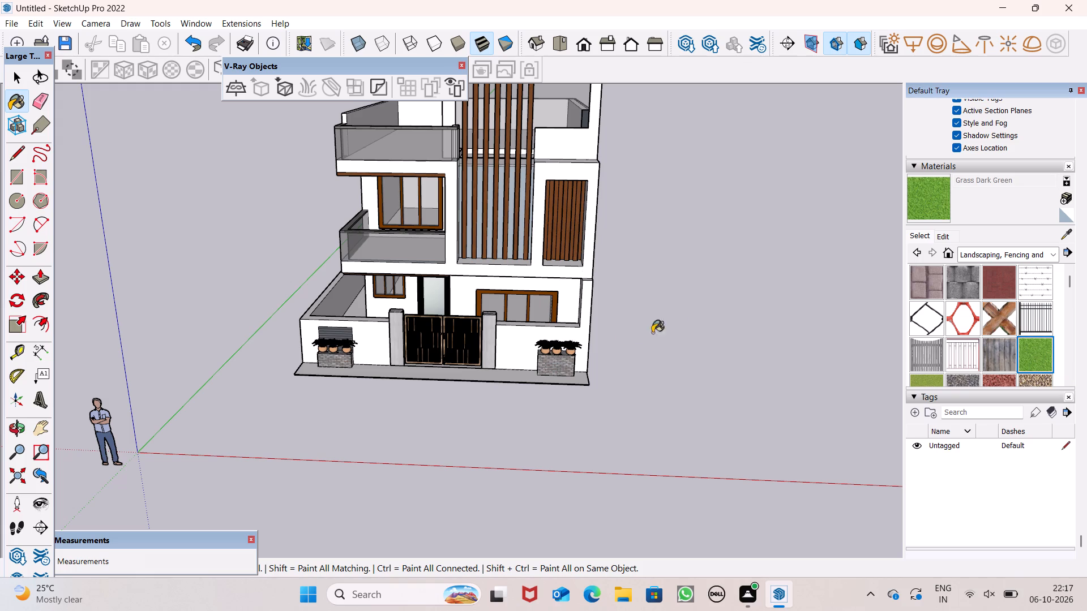
Split the front ground strip with a line between the wall-panel planter box and the gate pillar, and paint the planter side Grass Dark Green.
{"action": "middle_click_drag", "start_coordinate": [506, 389], "coordinate": [438, 528]}
{"action": "scroll", "coordinate": [353, 403], "scroll_direction": "up", "scroll_amount": 9}
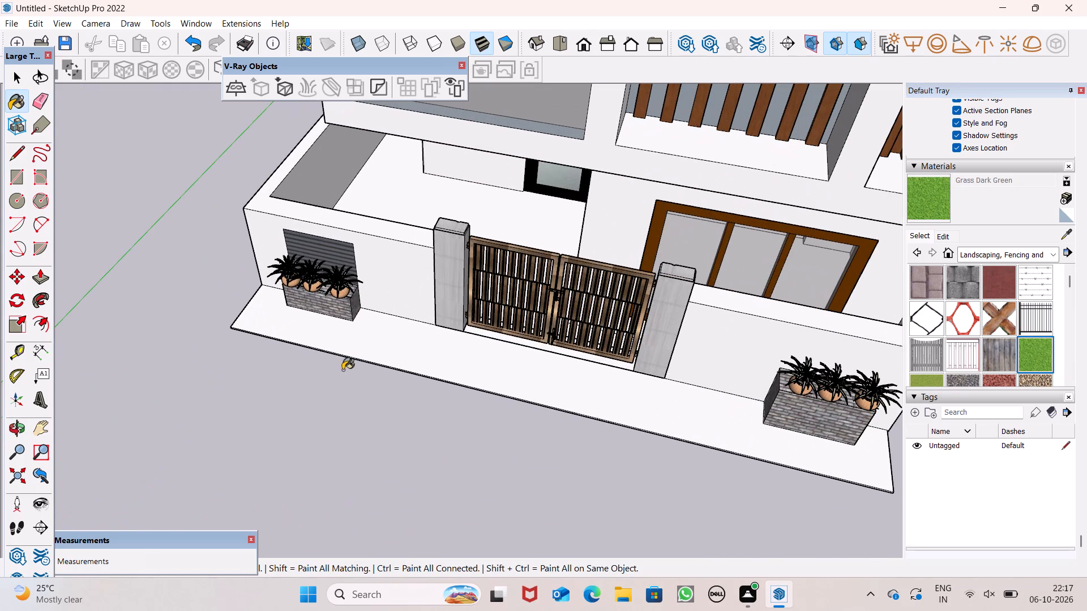
{"action": "left_click", "coordinate": [28, 157]}
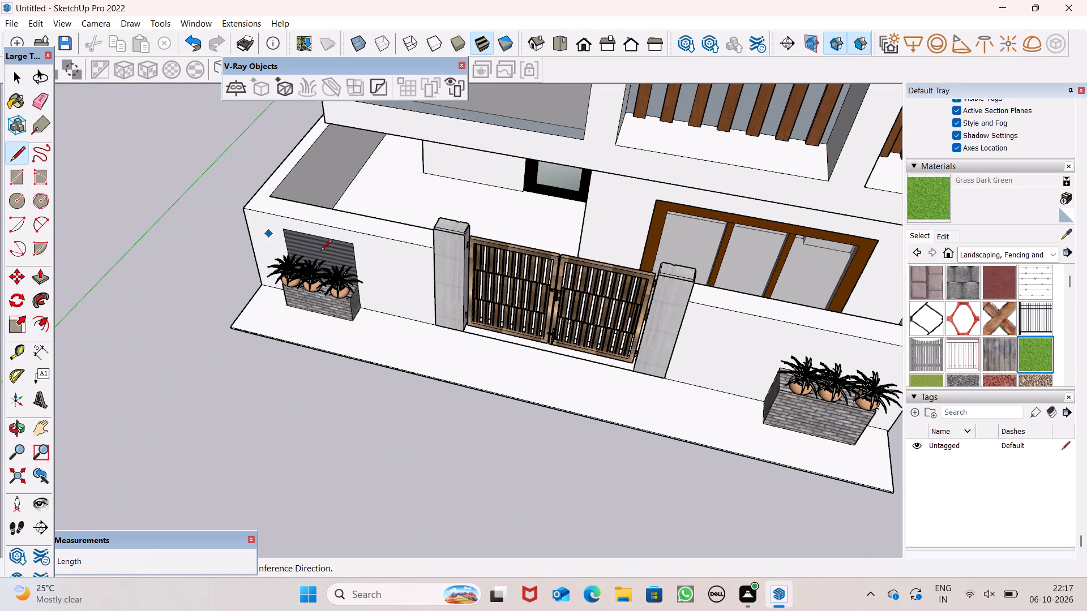
{"action": "scroll", "coordinate": [356, 293], "scroll_direction": "up", "scroll_amount": 5}
{"action": "left_click", "coordinate": [419, 329]}
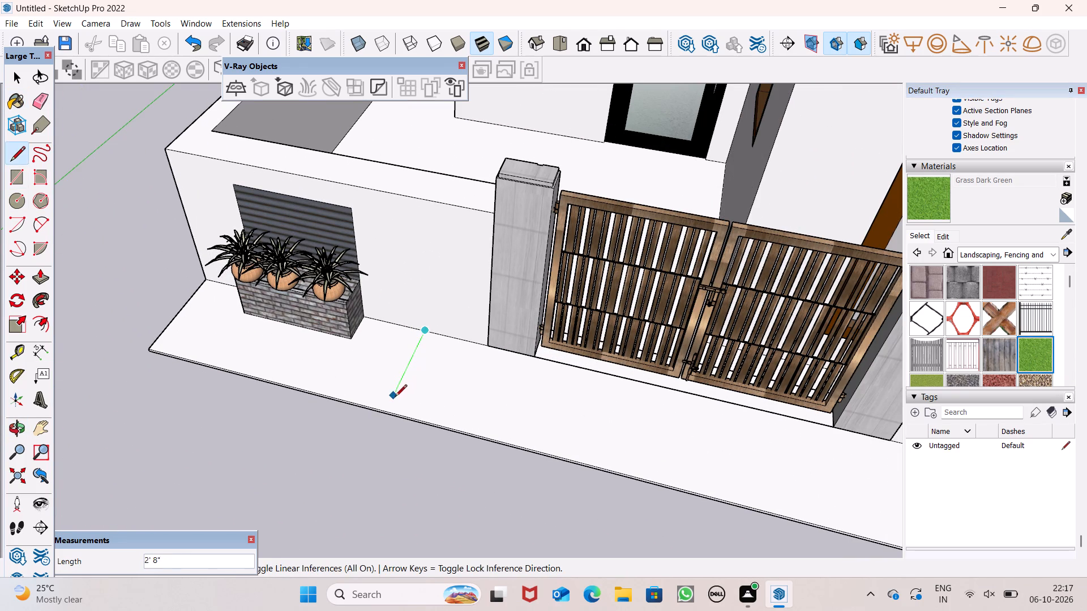
{"action": "left_click", "coordinate": [388, 412]}
{"action": "left_click", "coordinate": [936, 192]}
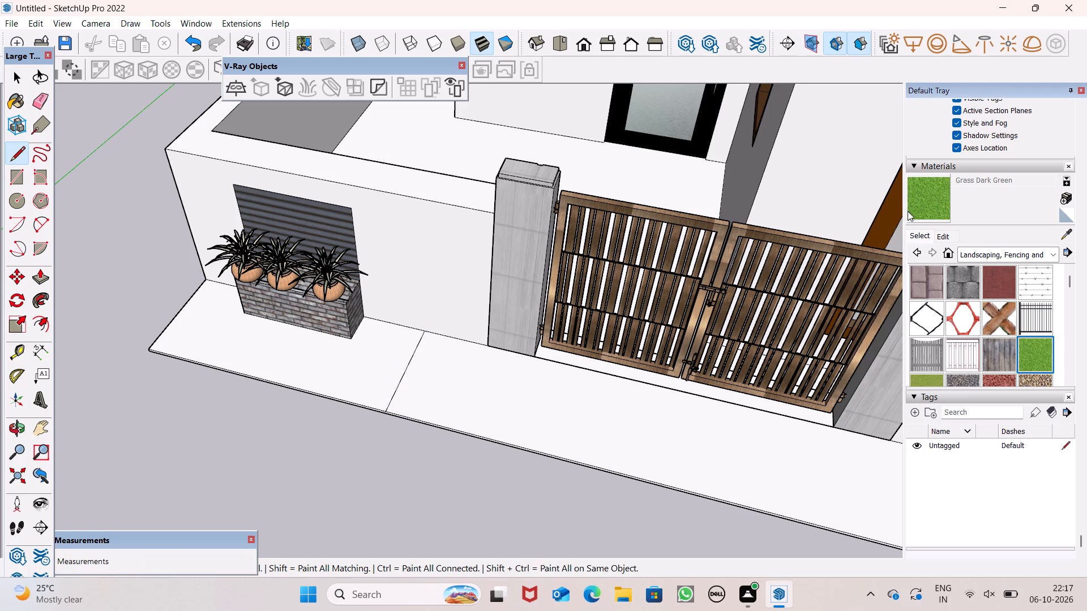
{"action": "left_click", "coordinate": [363, 378]}
{"action": "scroll", "coordinate": [360, 376], "scroll_direction": "down", "scroll_amount": 10}
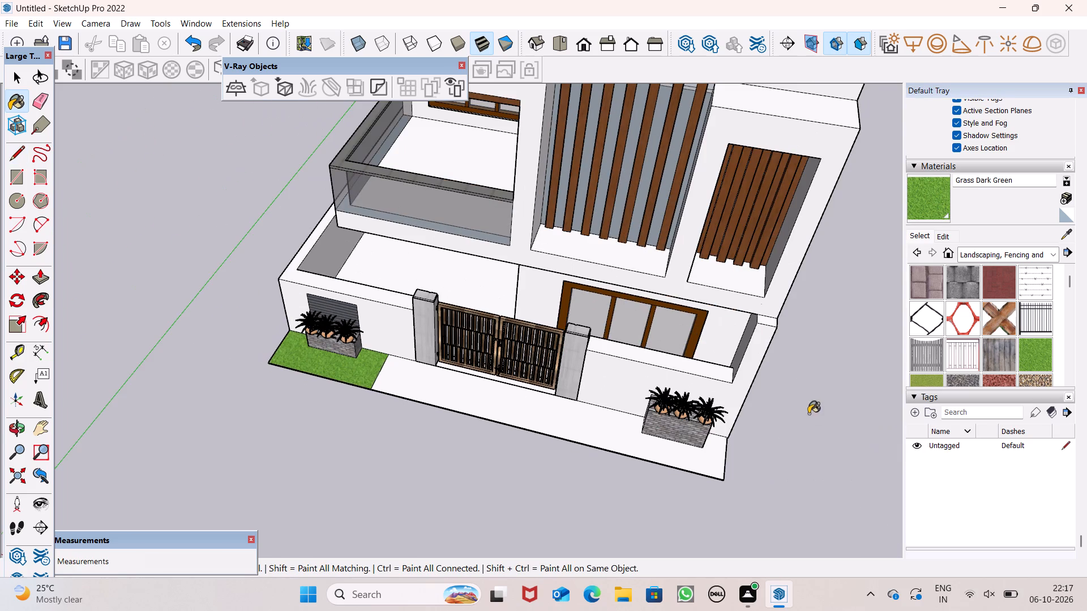
Draw a line about 3' 2 13/16" across the strip beside the other gate pillar and paint that planter side Grass Dark Green.
{"action": "scroll", "coordinate": [824, 381], "scroll_direction": "up", "scroll_amount": 2}
{"action": "left_click", "coordinate": [14, 165]}
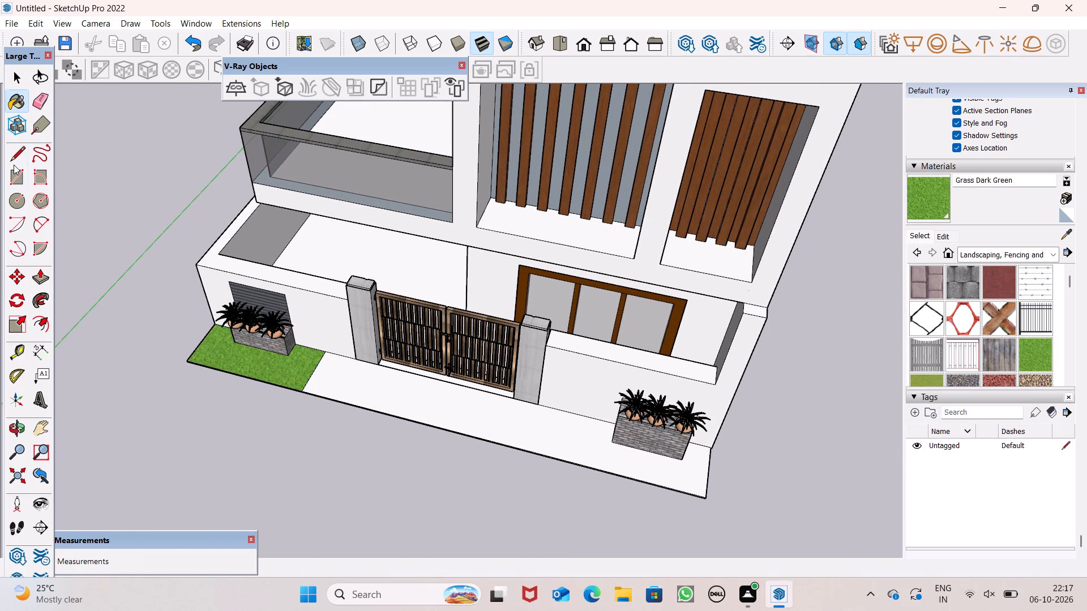
{"action": "scroll", "coordinate": [631, 480], "scroll_direction": "up", "scroll_amount": 5}
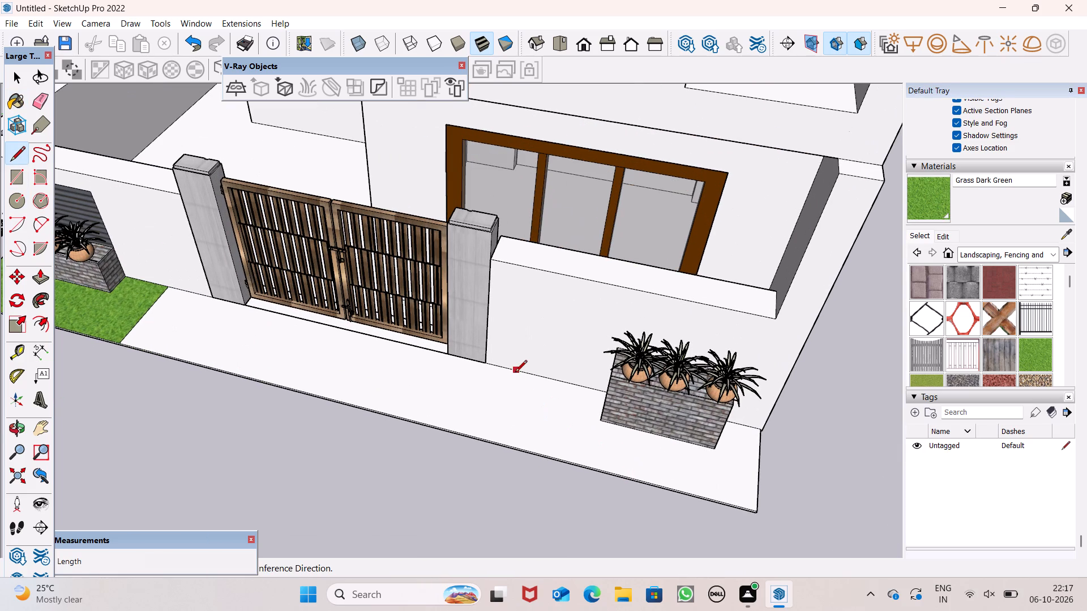
{"action": "left_click", "coordinate": [511, 369]}
{"action": "left_click", "coordinate": [493, 440]}
{"action": "left_click", "coordinate": [935, 205]}
{"action": "left_click", "coordinate": [563, 416]}
{"action": "scroll", "coordinate": [824, 326], "scroll_direction": "down", "scroll_amount": 5}
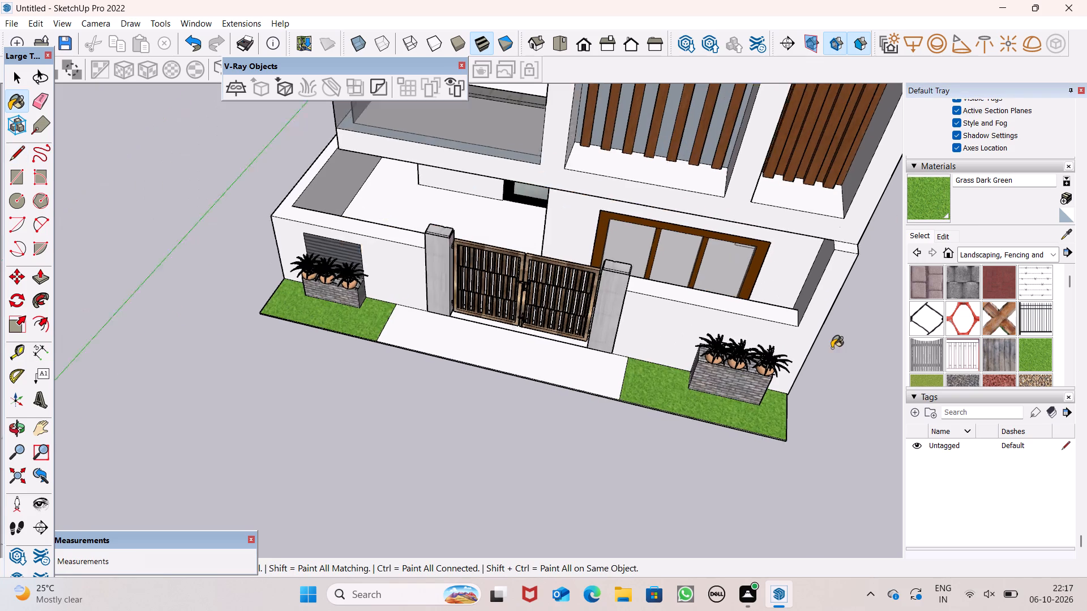
Paint the middle ground strip in front of the gate with Concrete Form 4x8 from Asphalt and Concrete.
{"action": "scroll", "coordinate": [832, 348], "scroll_direction": "down", "scroll_amount": 2}
{"action": "middle_click_drag", "start_coordinate": [690, 422], "coordinate": [758, 400]}
{"action": "scroll", "coordinate": [832, 370], "scroll_direction": "up", "scroll_amount": 2}
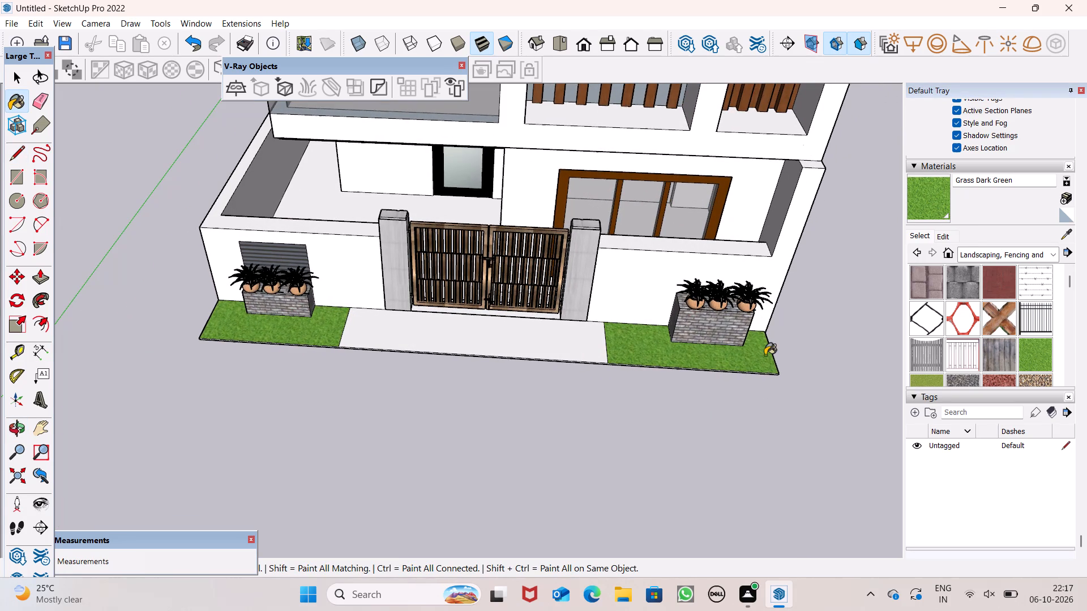
{"action": "scroll", "coordinate": [752, 351], "scroll_direction": "down", "scroll_amount": 1}
{"action": "scroll", "coordinate": [613, 364], "scroll_direction": "up", "scroll_amount": 1}
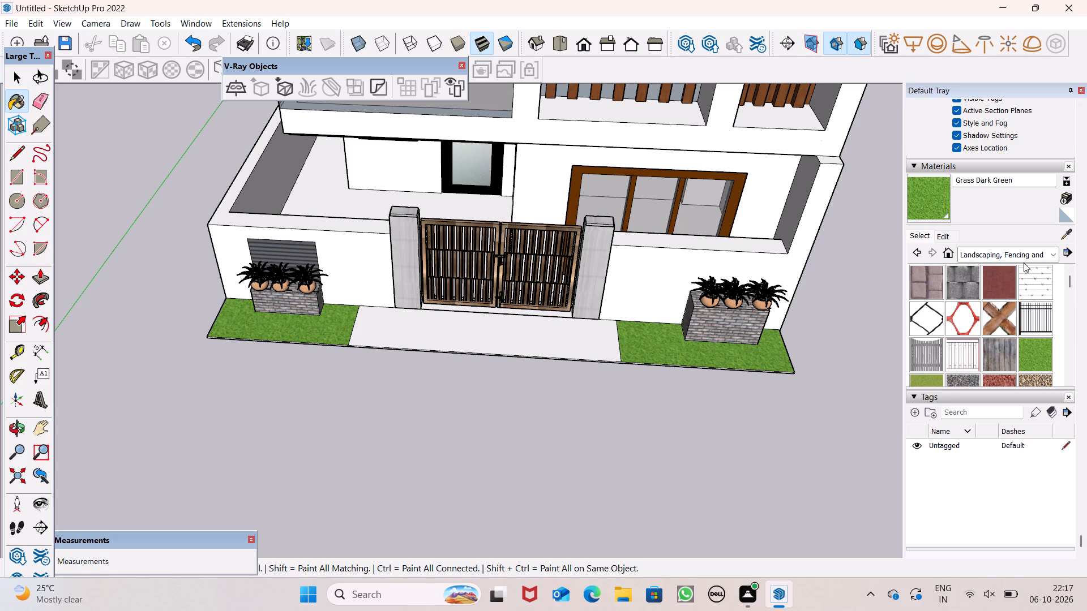
{"action": "left_click", "coordinate": [1049, 256]}
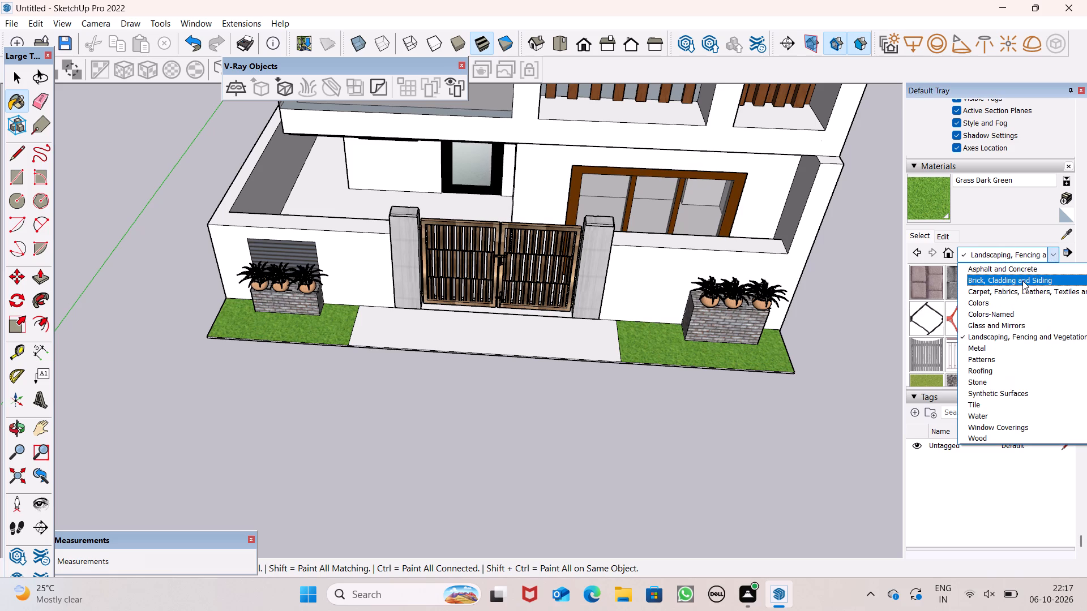
{"action": "left_click", "coordinate": [982, 381]}
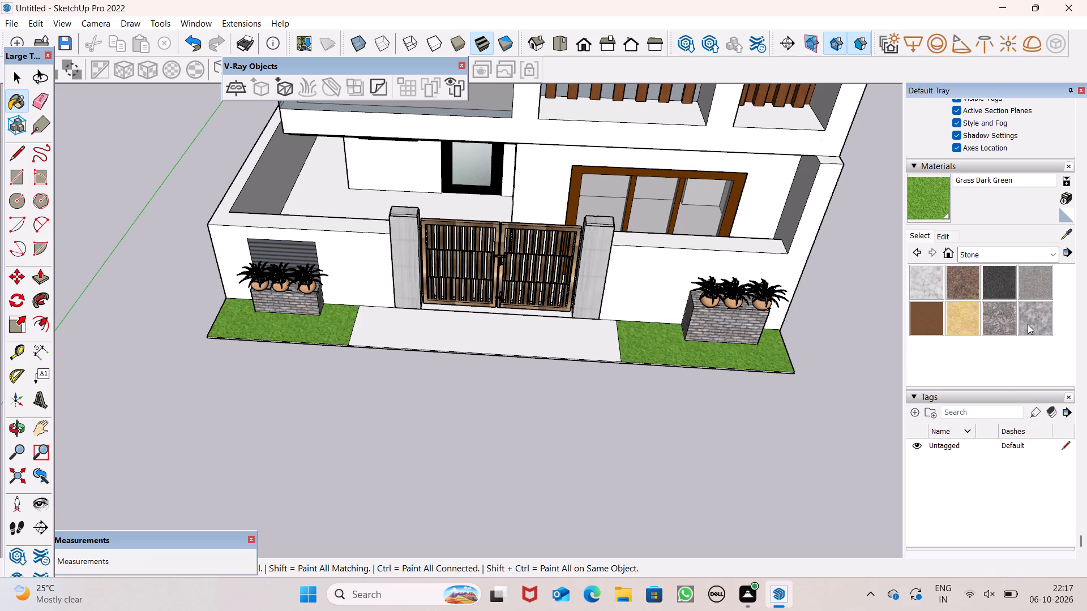
{"action": "left_click", "coordinate": [1052, 253]}
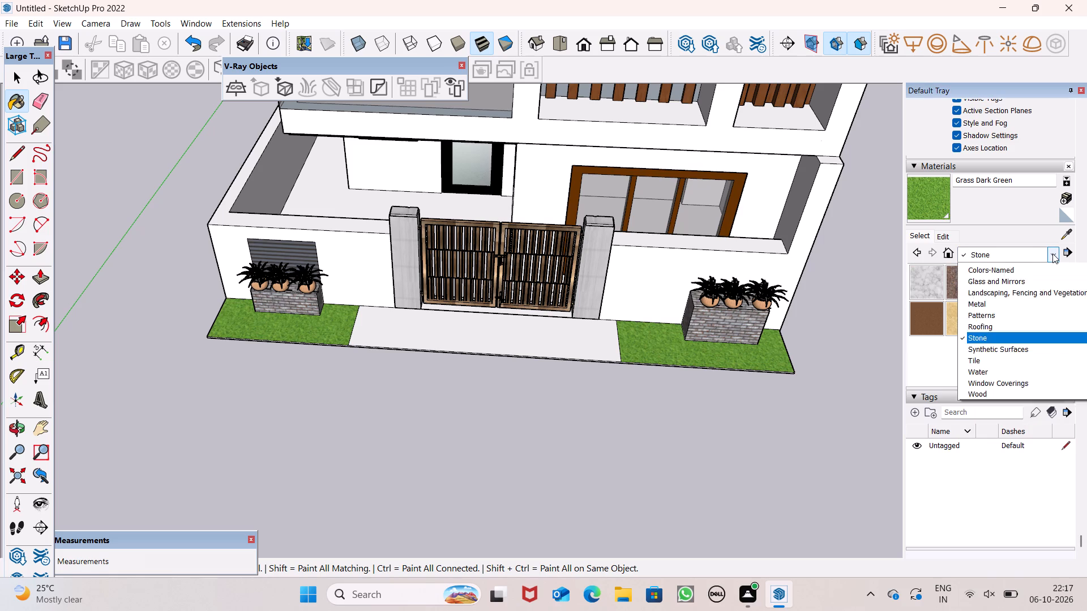
{"action": "left_click", "coordinate": [1047, 266]}
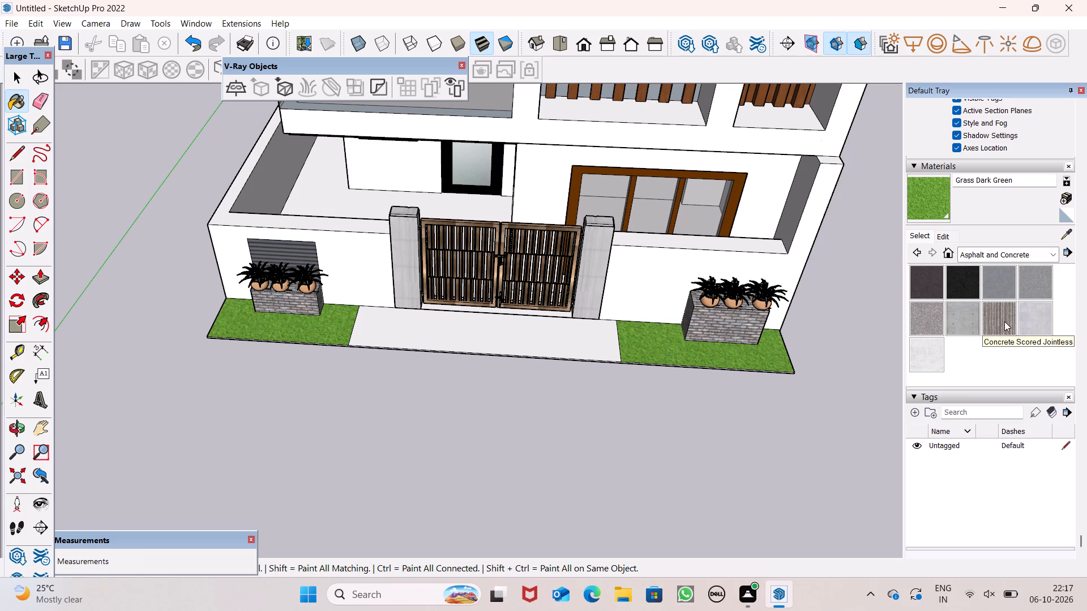
{"action": "left_click", "coordinate": [958, 325]}
{"action": "left_click", "coordinate": [507, 347]}
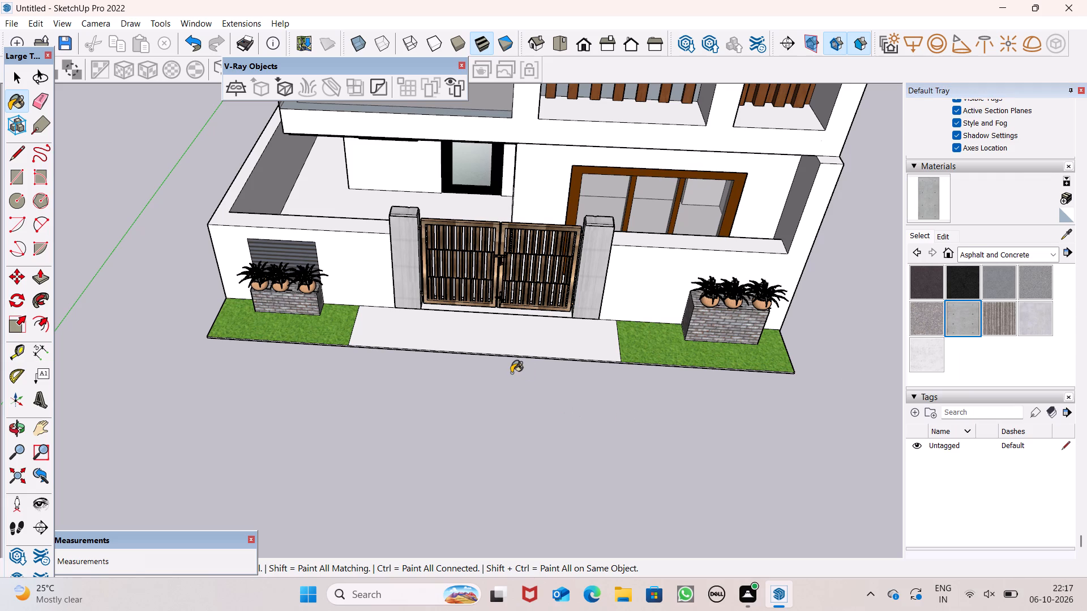
{"action": "scroll", "coordinate": [511, 363], "scroll_direction": "up", "scroll_amount": 7}
{"action": "scroll", "coordinate": [560, 346], "scroll_direction": "up", "scroll_amount": 3}
{"action": "scroll", "coordinate": [631, 414], "scroll_direction": "down", "scroll_amount": 4}
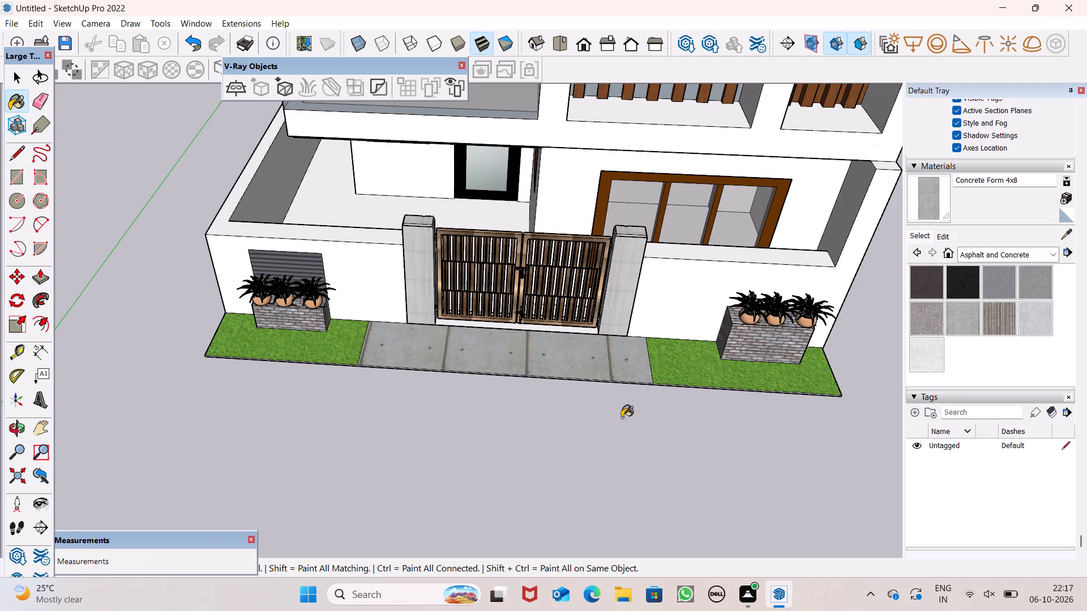
{"action": "middle_click_drag", "start_coordinate": [621, 418], "coordinate": [592, 359]}
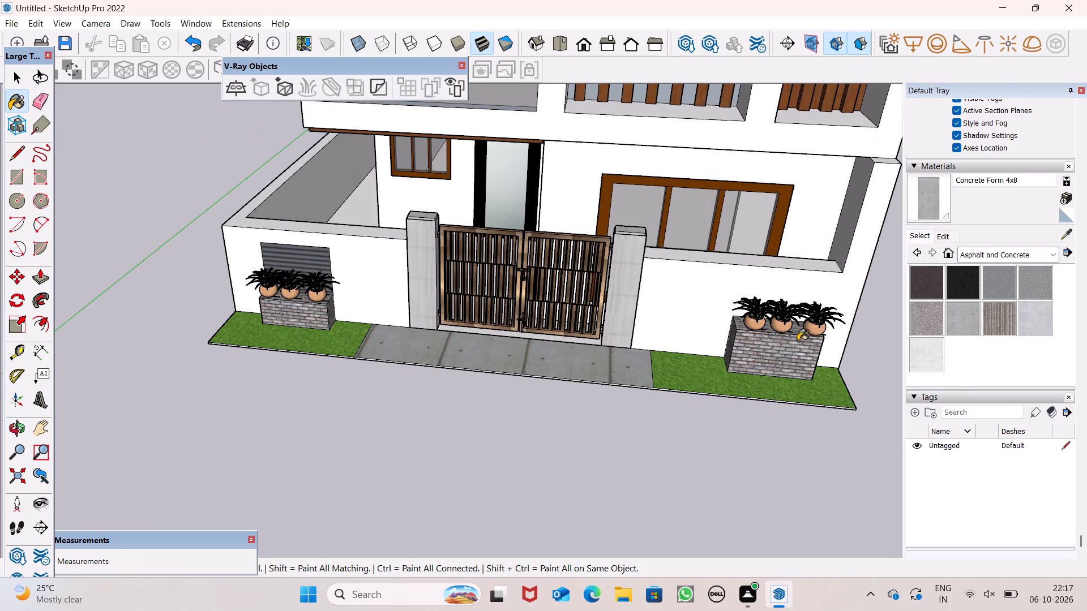
{"action": "key", "text": "space"}
{"action": "key", "text": "space"}
Pick the teal Color H07 from the Colors material collection.
{"action": "scroll", "coordinate": [768, 401], "scroll_direction": "down", "scroll_amount": 8}
{"action": "scroll", "coordinate": [911, 433], "scroll_direction": "up", "scroll_amount": 2}
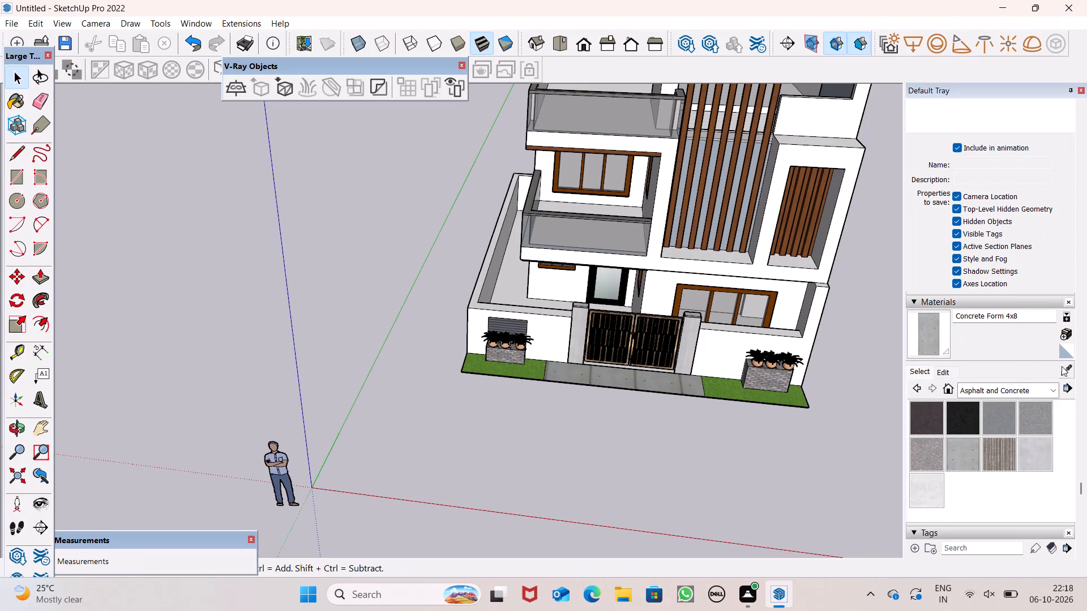
{"action": "scroll", "coordinate": [1007, 365], "scroll_direction": "down", "scroll_amount": 1}
{"action": "scroll", "coordinate": [956, 364], "scroll_direction": "down", "scroll_amount": 3}
{"action": "left_click", "coordinate": [1050, 256]}
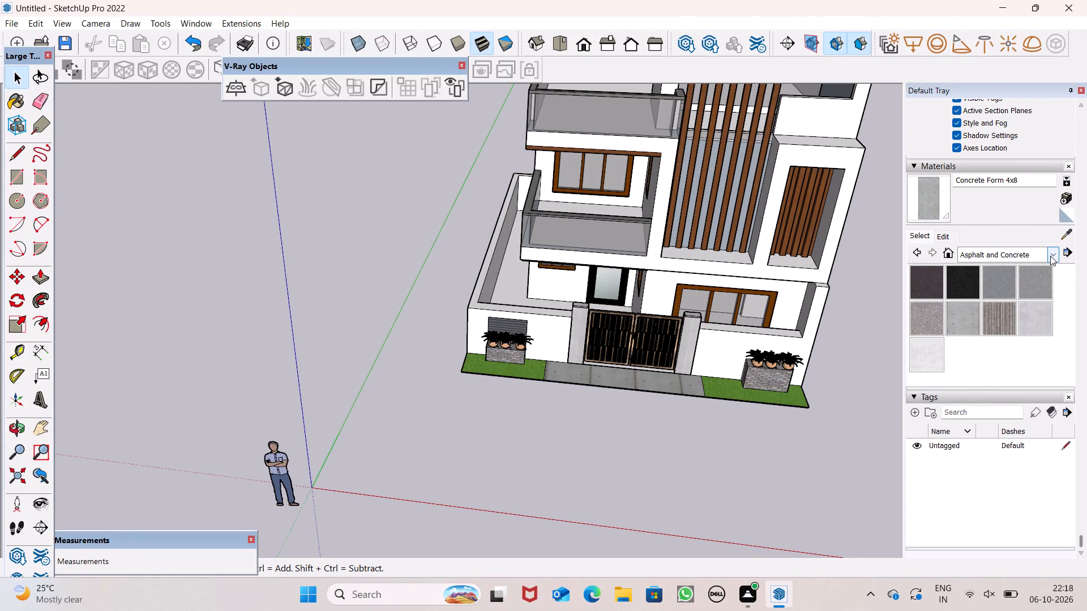
{"action": "left_click", "coordinate": [1019, 298]}
{"action": "scroll", "coordinate": [636, 291], "scroll_direction": "down", "scroll_amount": 5}
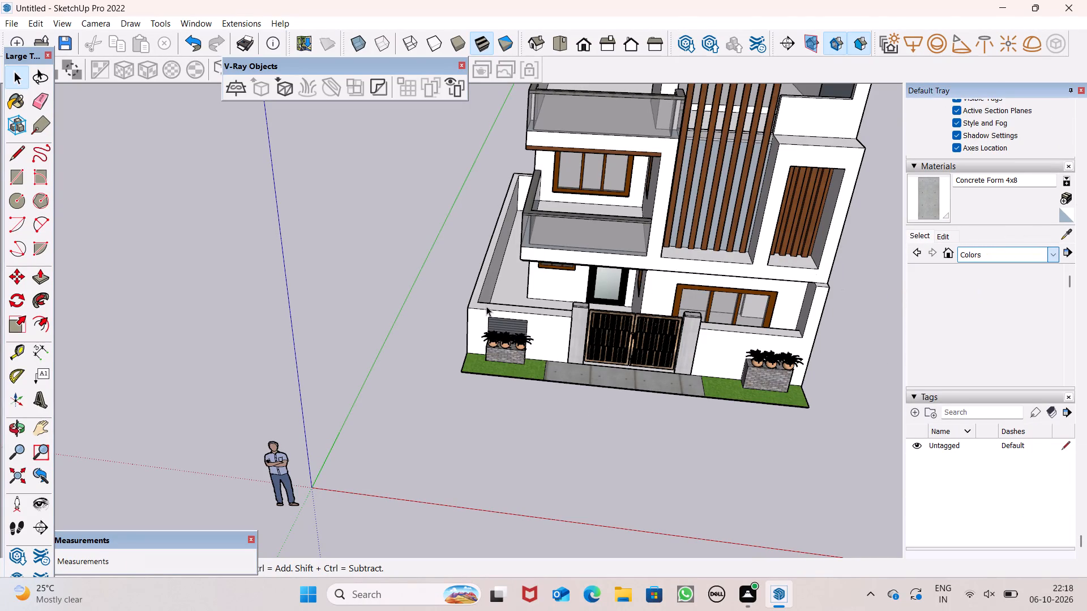
{"action": "scroll", "coordinate": [486, 306], "scroll_direction": "down", "scroll_amount": 5}
{"action": "scroll", "coordinate": [593, 335], "scroll_direction": "down", "scroll_amount": 9}
{"action": "middle_click_drag", "start_coordinate": [650, 388], "coordinate": [626, 198]}
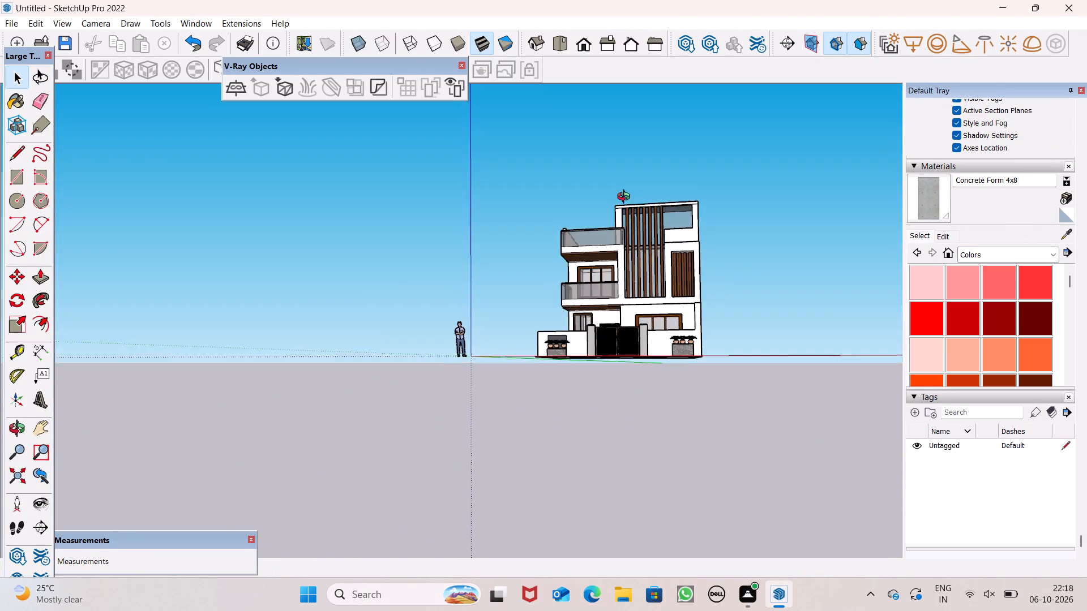
{"action": "middle_click_drag", "start_coordinate": [626, 198], "coordinate": [626, 195]}
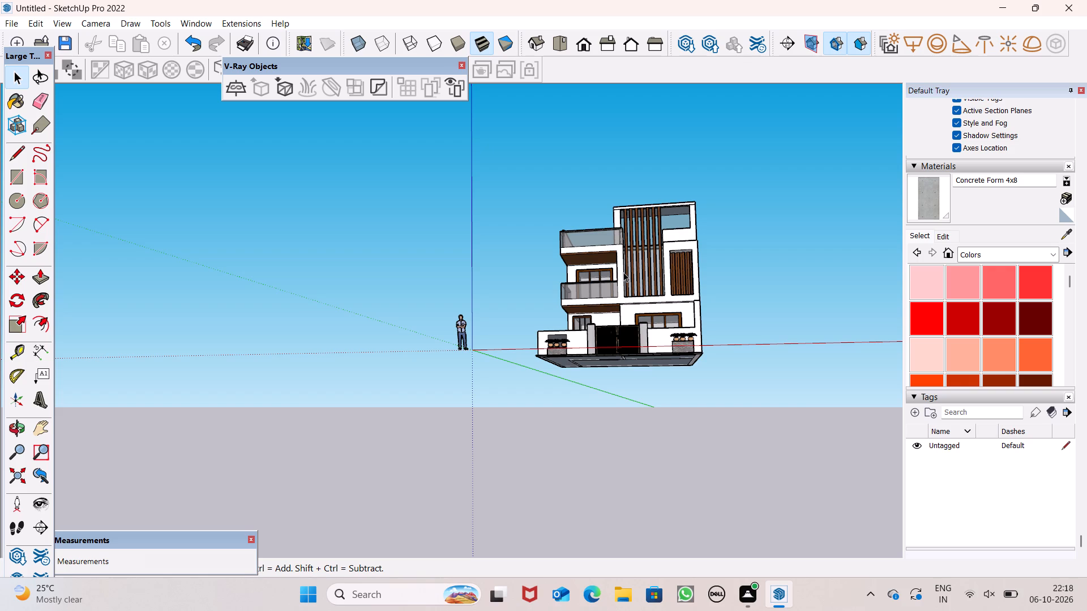
{"action": "middle_click_drag", "start_coordinate": [734, 270], "coordinate": [810, 497]}
{"action": "scroll", "coordinate": [961, 329], "scroll_direction": "down", "scroll_amount": 1}
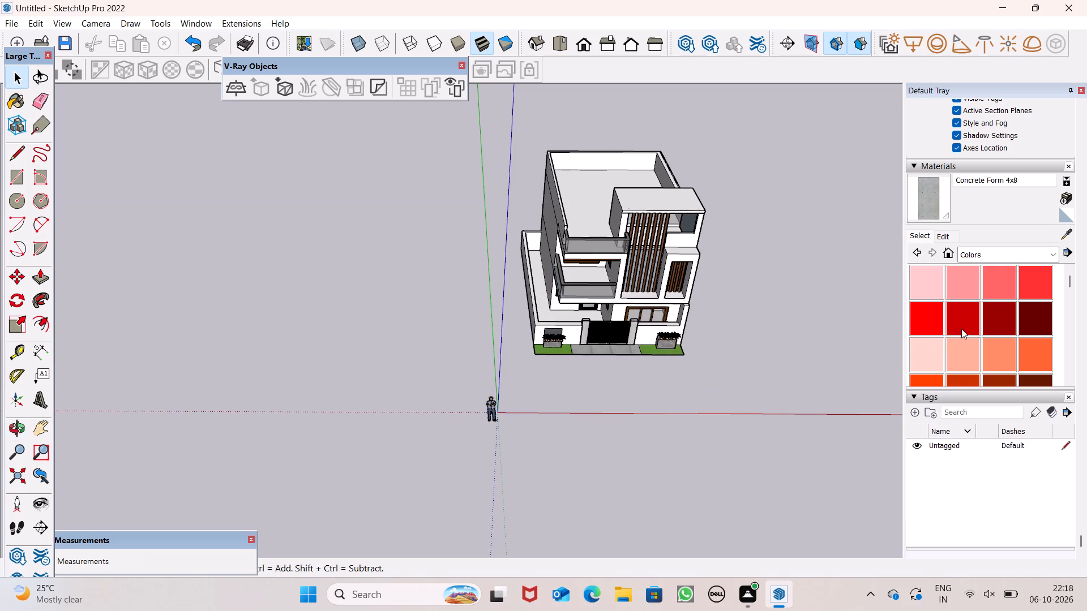
{"action": "scroll", "coordinate": [961, 329], "scroll_direction": "down", "scroll_amount": 1}
{"action": "scroll", "coordinate": [1013, 322], "scroll_direction": "down", "scroll_amount": 5}
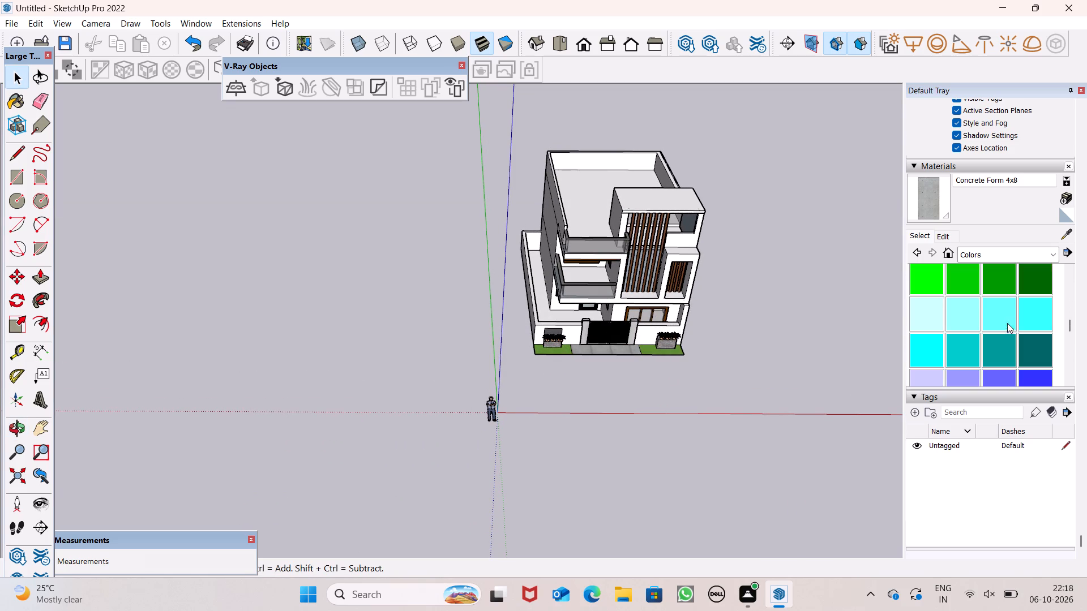
{"action": "left_click", "coordinate": [1019, 249]}
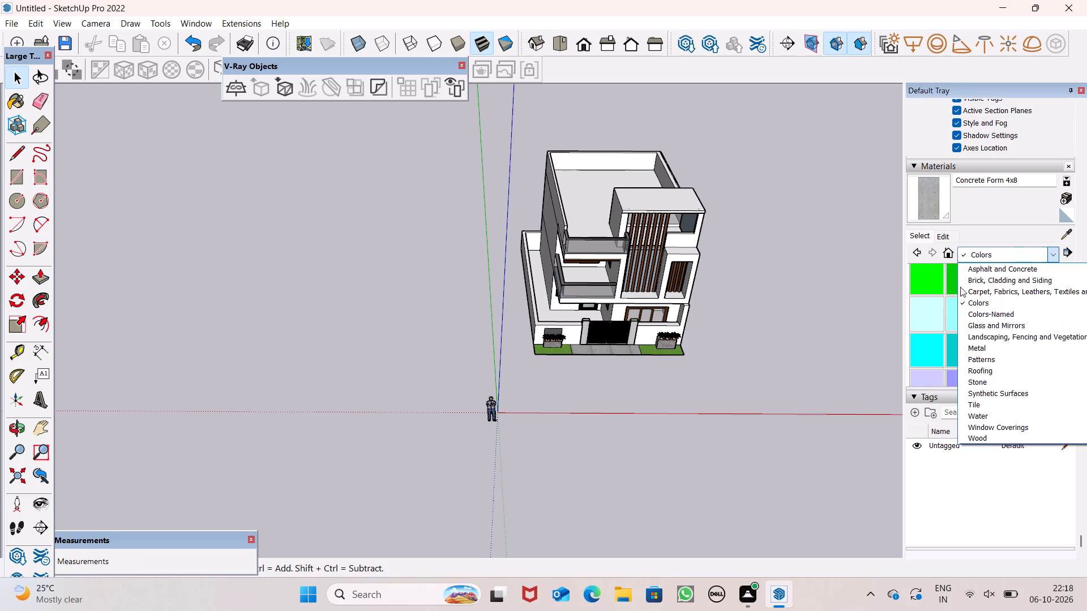
{"action": "left_click", "coordinate": [769, 323]}
{"action": "left_click", "coordinate": [991, 360]}
{"action": "scroll", "coordinate": [711, 290], "scroll_direction": "up", "scroll_amount": 5}
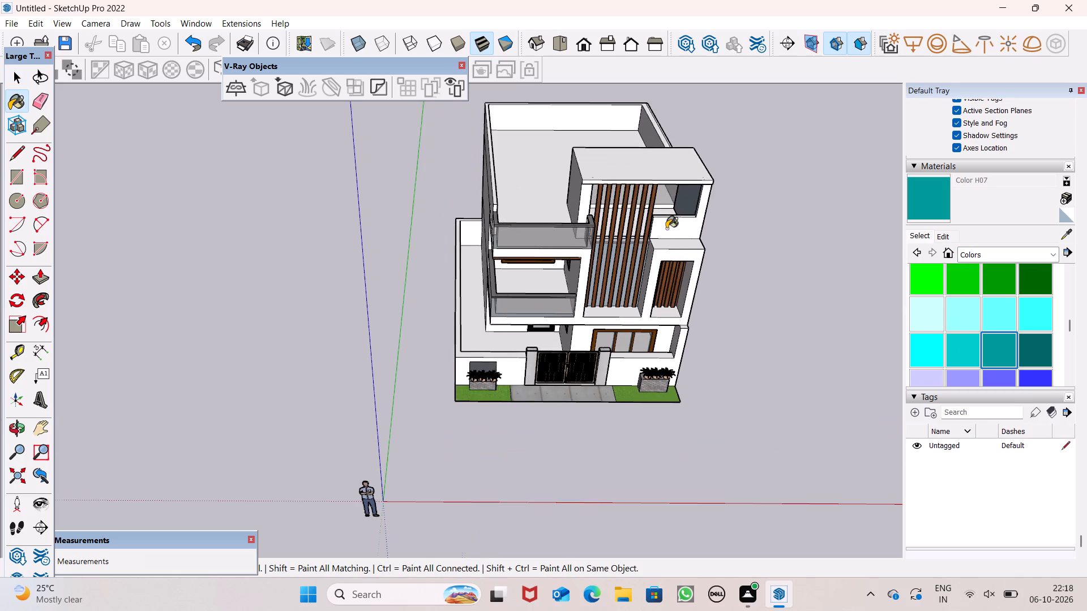
Paint the front face of the upper-floor frame around the balcony and slatted openings with Color H07.
{"action": "middle_click_drag", "start_coordinate": [664, 229], "coordinate": [611, 126]}
{"action": "scroll", "coordinate": [611, 126], "scroll_direction": "up", "scroll_amount": 1}
{"action": "scroll", "coordinate": [720, 215], "scroll_direction": "up", "scroll_amount": 4}
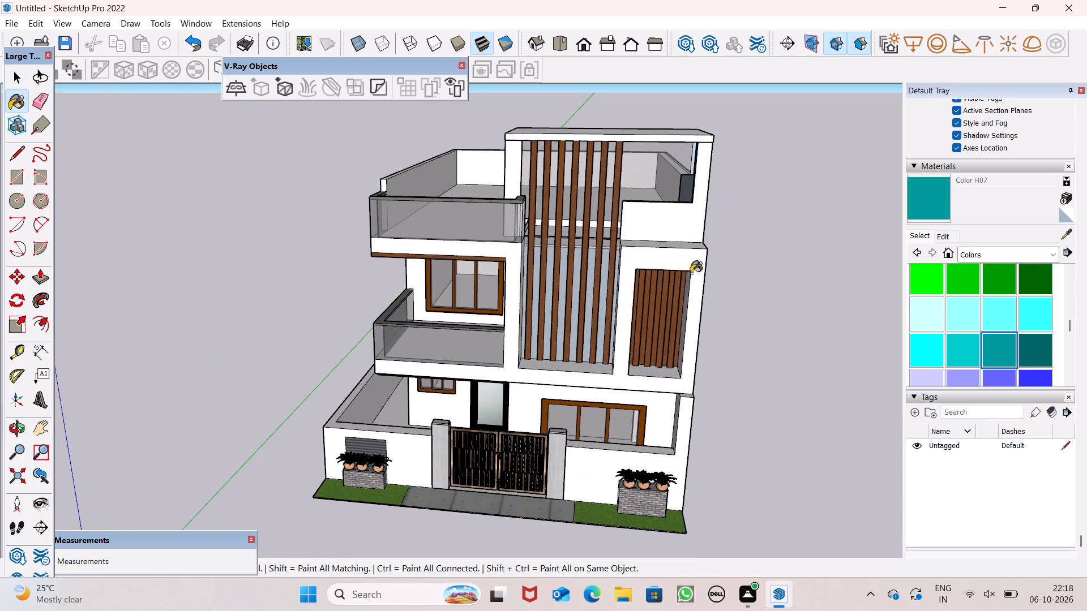
{"action": "left_click", "coordinate": [671, 255]}
Paint the bottom faces and the balcony-side inner faces of both slatted recesses with Color H07.
{"action": "scroll", "coordinate": [673, 238], "scroll_direction": "down", "scroll_amount": 6}
{"action": "scroll", "coordinate": [673, 238], "scroll_direction": "up", "scroll_amount": 2}
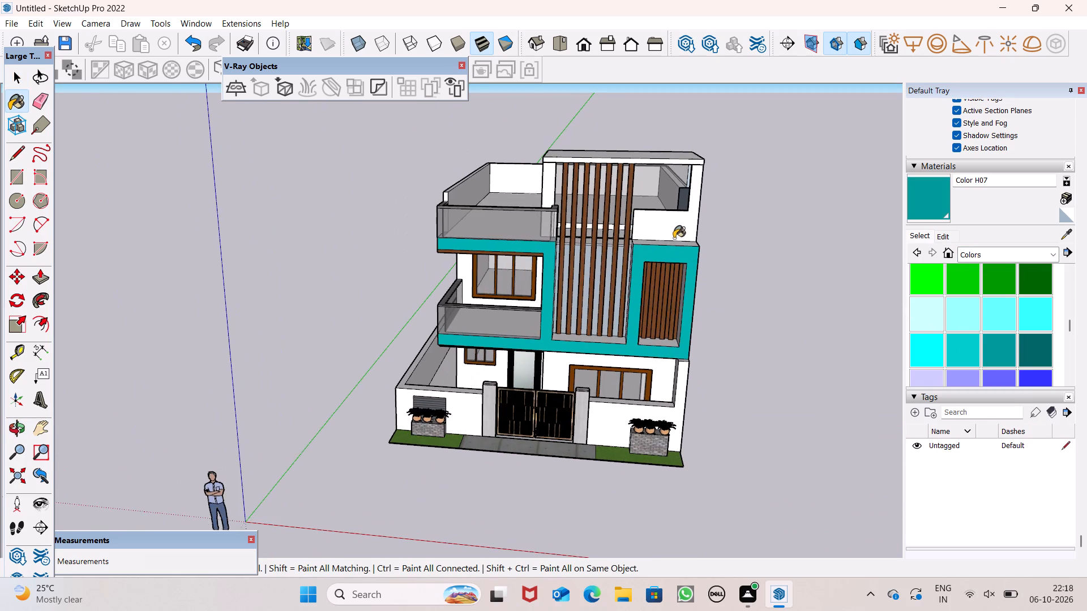
{"action": "scroll", "coordinate": [696, 322], "scroll_direction": "down", "scroll_amount": 2}
{"action": "middle_click_drag", "start_coordinate": [635, 376], "coordinate": [655, 290]}
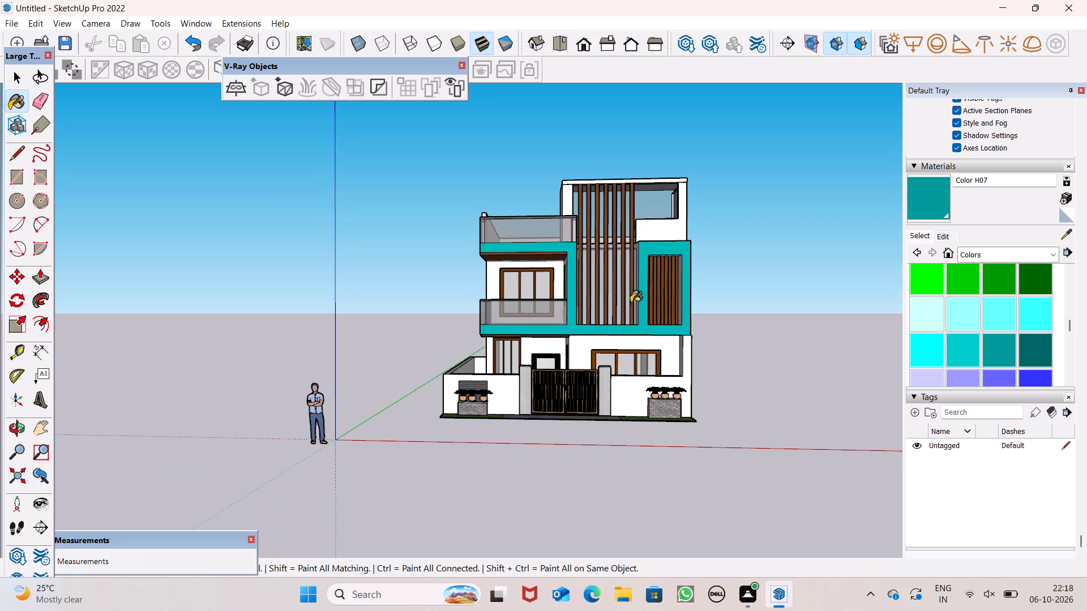
{"action": "scroll", "coordinate": [681, 215], "scroll_direction": "up", "scroll_amount": 1}
{"action": "middle_click_drag", "start_coordinate": [679, 215], "coordinate": [673, 271]}
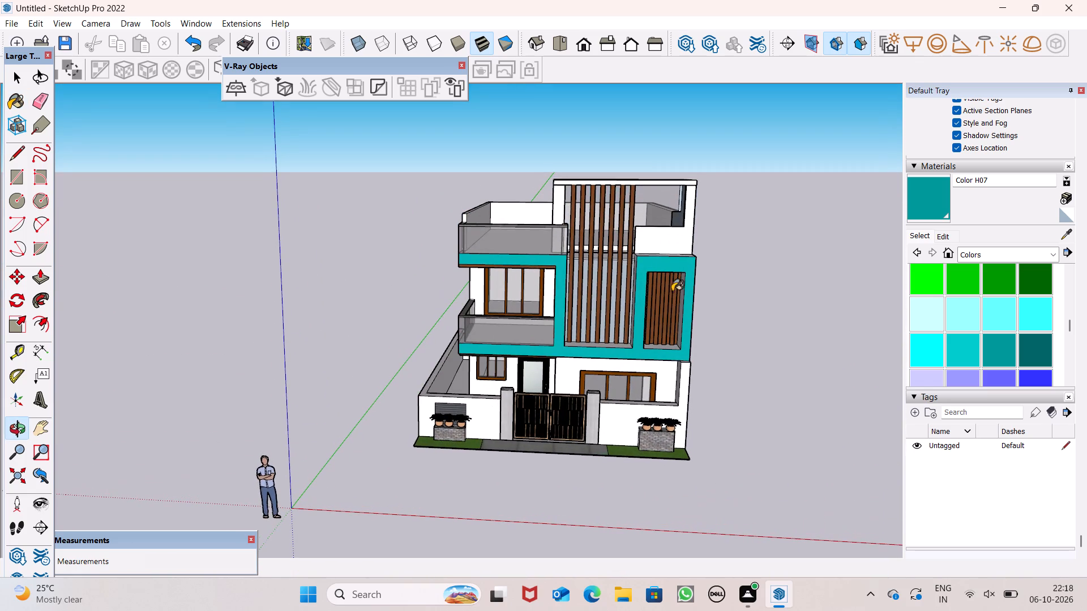
{"action": "scroll", "coordinate": [705, 330], "scroll_direction": "up", "scroll_amount": 1}
{"action": "middle_click_drag", "start_coordinate": [699, 330], "coordinate": [711, 400]}
{"action": "scroll", "coordinate": [560, 330], "scroll_direction": "up", "scroll_amount": 5}
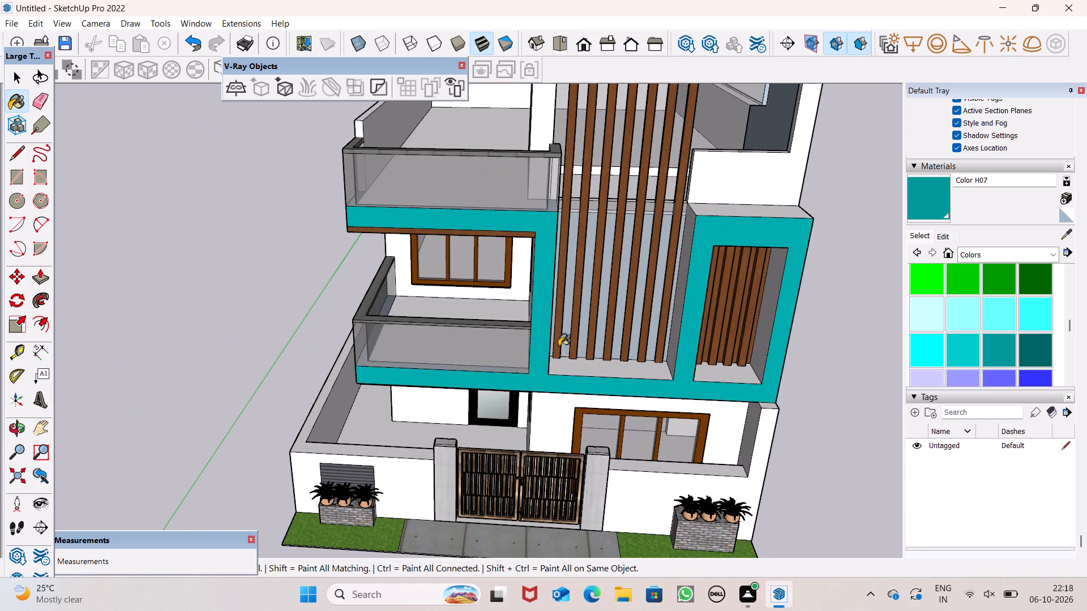
{"action": "left_click", "coordinate": [583, 370]}
{"action": "left_click", "coordinate": [721, 375]}
{"action": "middle_click_drag", "start_coordinate": [701, 371], "coordinate": [409, 297]}
{"action": "left_click", "coordinate": [425, 275]}
{"action": "left_click", "coordinate": [525, 303]}
Paint the remaining opposite inner side faces of both slatted recesses with Color H07.
{"action": "middle_click_drag", "start_coordinate": [540, 315], "coordinate": [778, 309]}
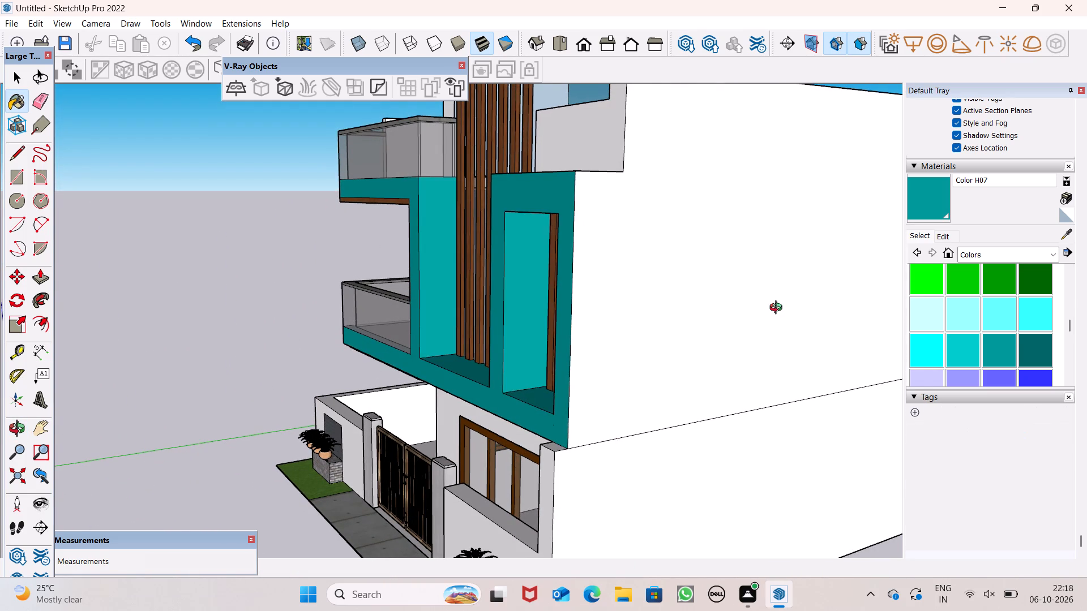
{"action": "middle_click_drag", "start_coordinate": [778, 309], "coordinate": [928, 290]}
{"action": "scroll", "coordinate": [928, 290], "scroll_direction": "up", "scroll_amount": 1}
{"action": "scroll", "coordinate": [673, 292], "scroll_direction": "up", "scroll_amount": 4}
{"action": "left_click", "coordinate": [692, 292]}
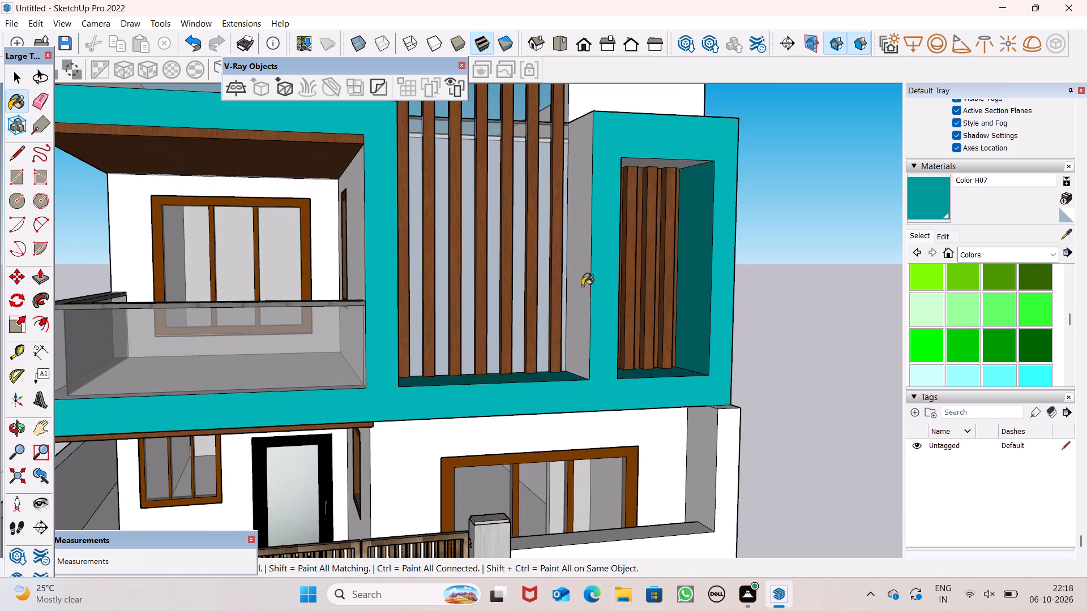
{"action": "left_click", "coordinate": [582, 286]}
Paint the top ledge above the narrow slatted recess with Color H07.
{"action": "middle_click_drag", "start_coordinate": [605, 287], "coordinate": [510, 445]}
{"action": "scroll", "coordinate": [510, 465], "scroll_direction": "up", "scroll_amount": 1}
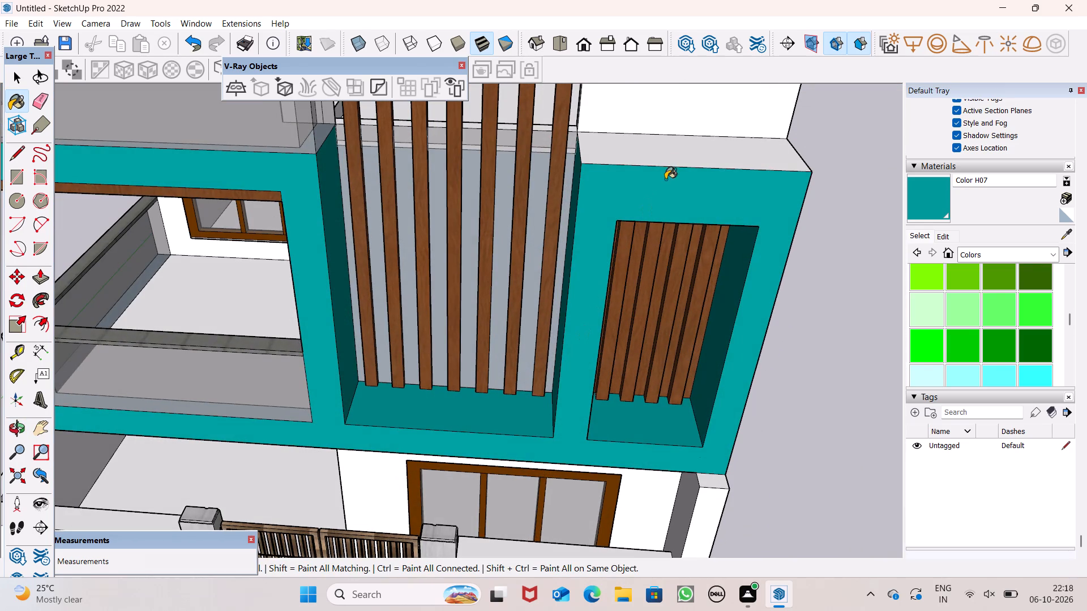
{"action": "left_click", "coordinate": [671, 160]}
Paint the side edge of the slab band below the upper balcony's glass railing with Color H07.
{"action": "middle_click_drag", "start_coordinate": [762, 261], "coordinate": [507, 234]}
{"action": "scroll", "coordinate": [507, 234], "scroll_direction": "up", "scroll_amount": 1}
{"action": "scroll", "coordinate": [549, 245], "scroll_direction": "down", "scroll_amount": 11}
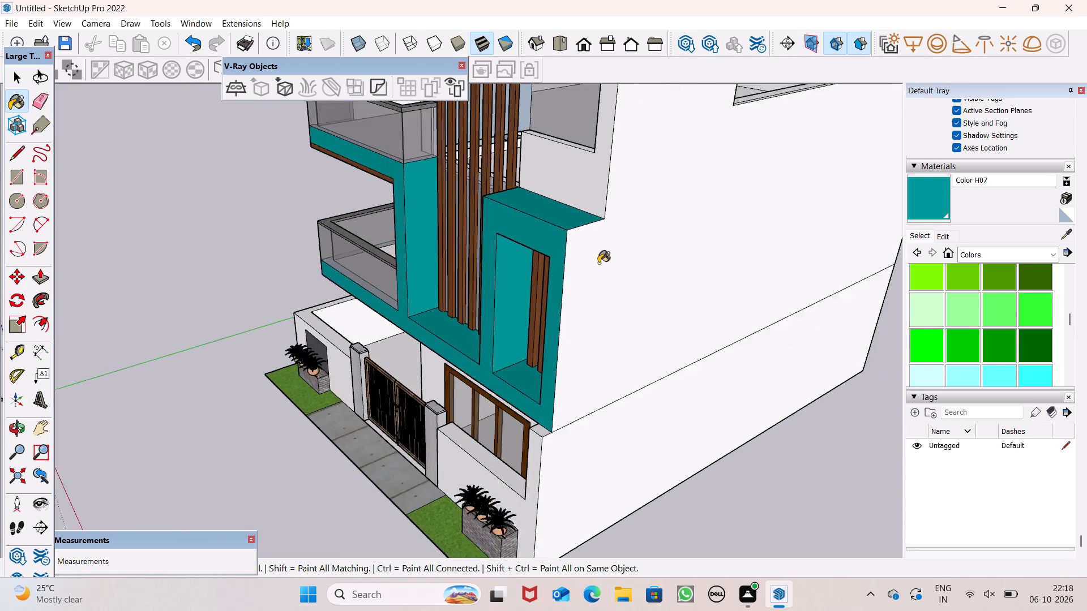
{"action": "scroll", "coordinate": [598, 263], "scroll_direction": "down", "scroll_amount": 2}
{"action": "middle_click_drag", "start_coordinate": [613, 309], "coordinate": [819, 279]}
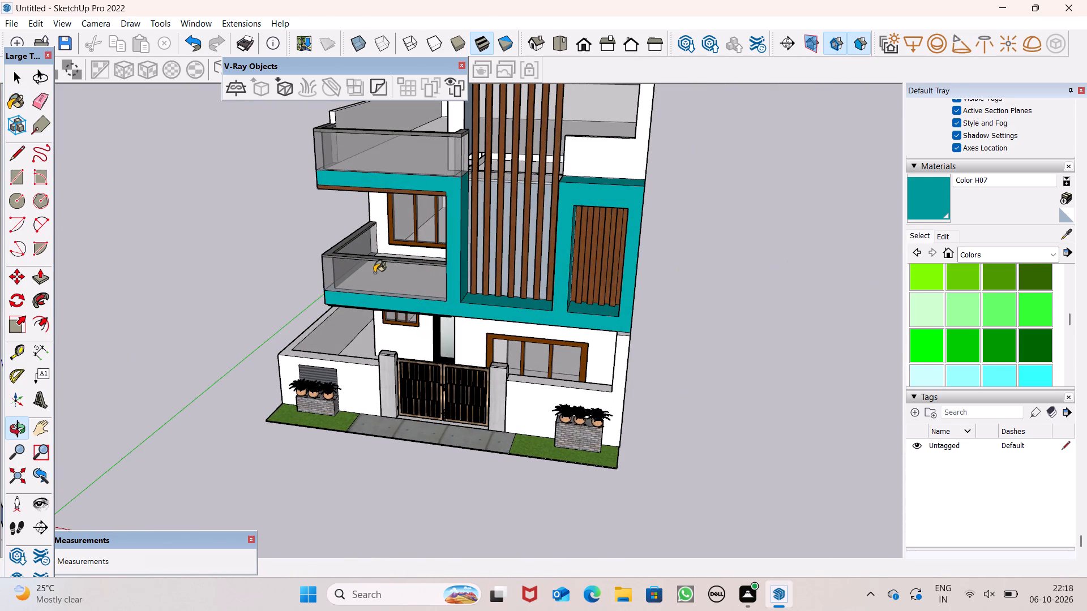
{"action": "middle_click_drag", "start_coordinate": [437, 335], "coordinate": [786, 286]}
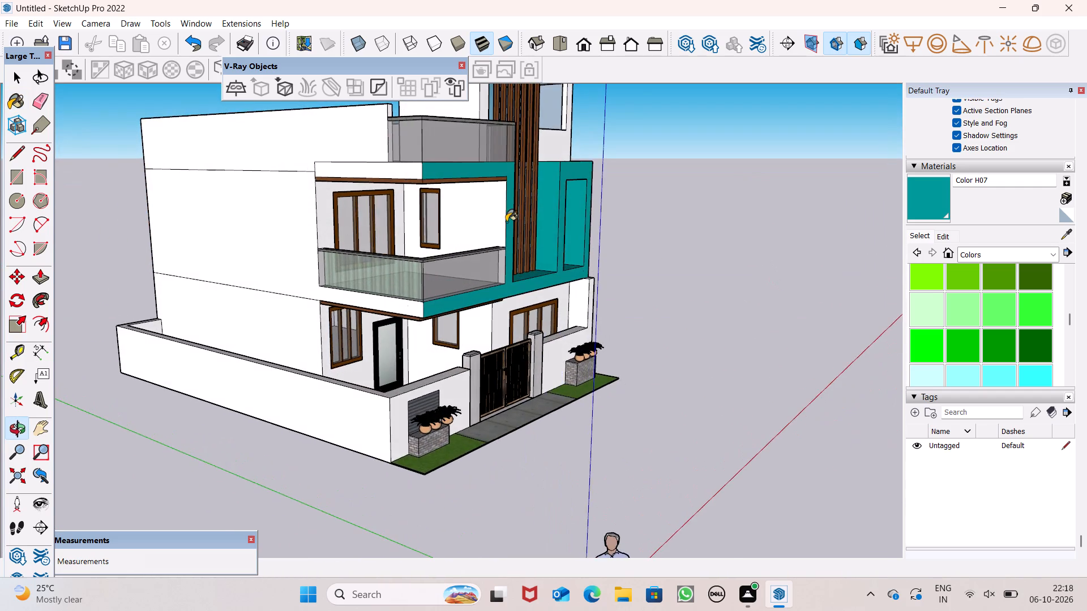
{"action": "scroll", "coordinate": [422, 179], "scroll_direction": "up", "scroll_amount": 4}
{"action": "left_click", "coordinate": [405, 171]}
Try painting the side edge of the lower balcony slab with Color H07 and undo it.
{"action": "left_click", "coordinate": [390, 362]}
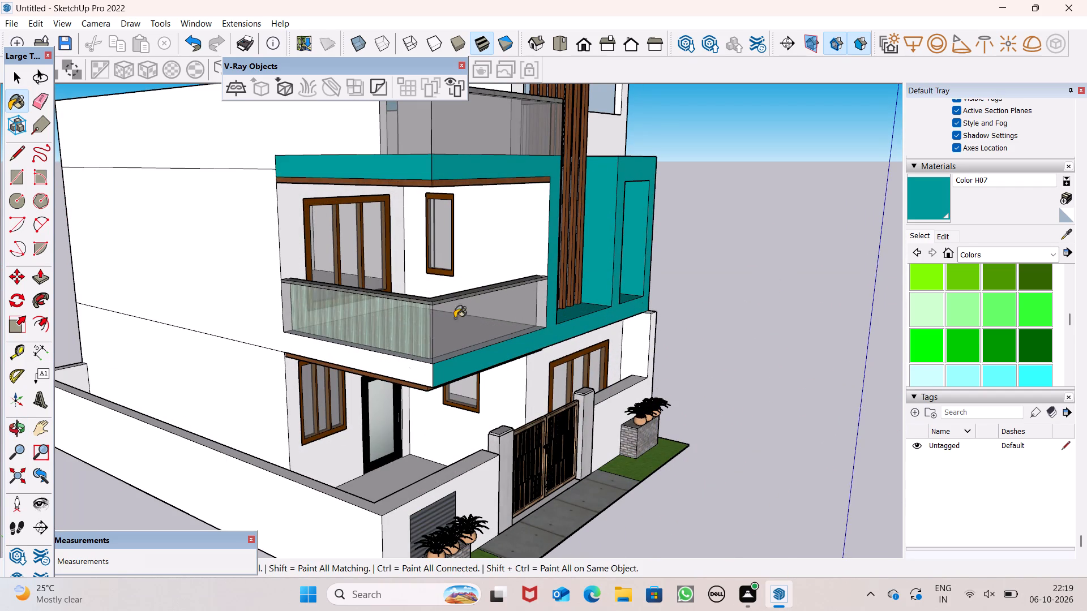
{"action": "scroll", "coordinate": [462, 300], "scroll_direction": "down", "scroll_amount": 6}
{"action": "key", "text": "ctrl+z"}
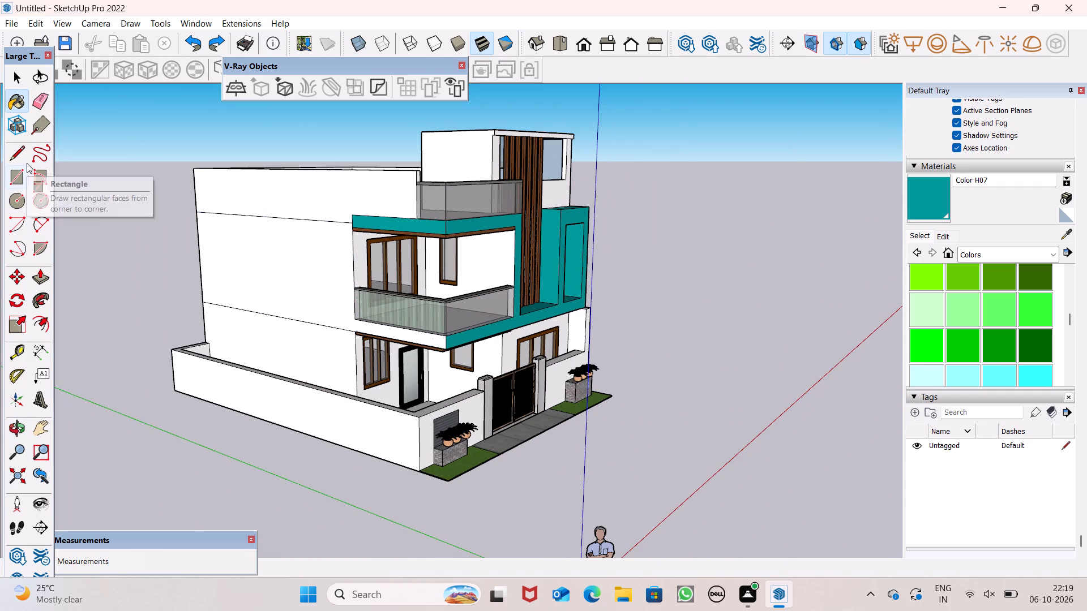
Draw a vertical line of about 1' 6 7/16" where the lower balcony slab meets the side wall, and paint the slab's side edge Color H07.
{"action": "left_click", "coordinate": [13, 150]}
{"action": "scroll", "coordinate": [253, 268], "scroll_direction": "up", "scroll_amount": 4}
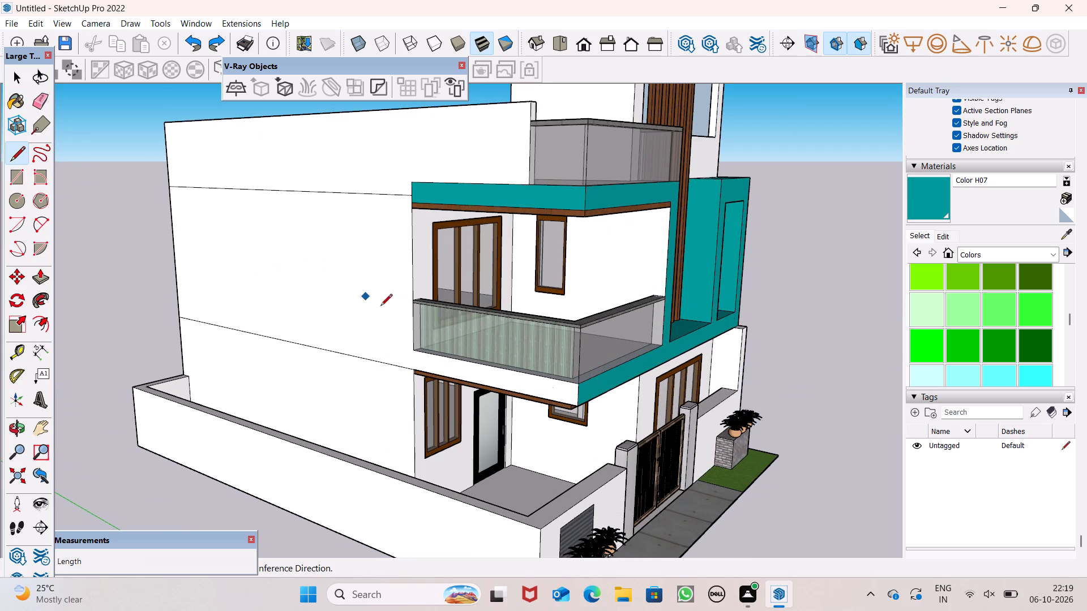
{"action": "left_click", "coordinate": [412, 350]}
{"action": "left_click", "coordinate": [413, 375]}
{"action": "left_click", "coordinate": [934, 206]}
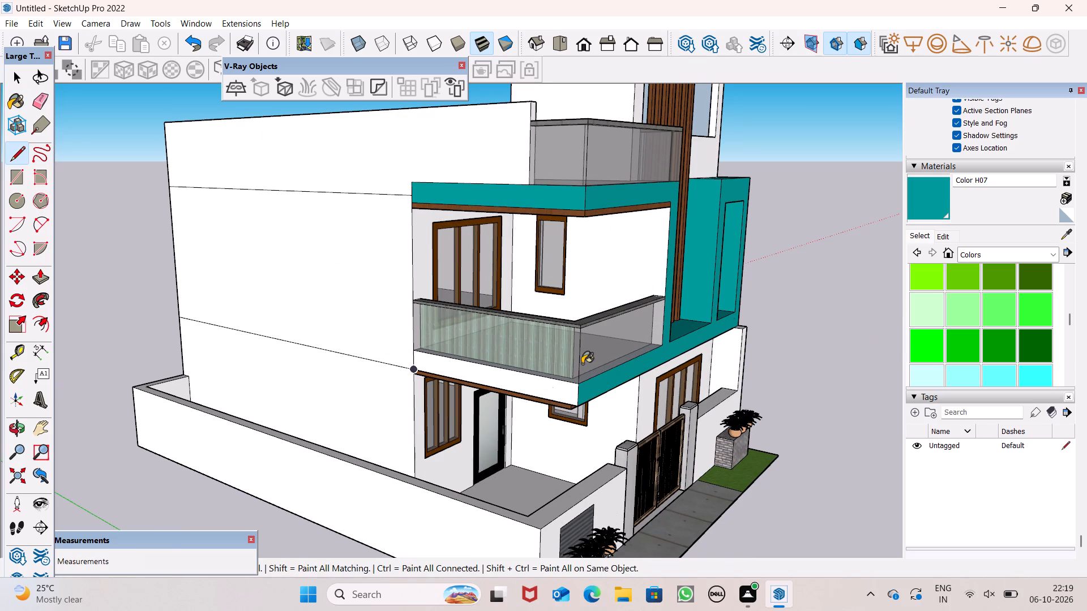
{"action": "left_click_drag", "start_coordinate": [510, 381], "coordinate": [511, 376]}
{"action": "scroll", "coordinate": [512, 323], "scroll_direction": "down", "scroll_amount": 9}
Paint the top face and front edge of the highest roof slab with Color H07.
{"action": "middle_click_drag", "start_coordinate": [647, 320], "coordinate": [644, 321]}
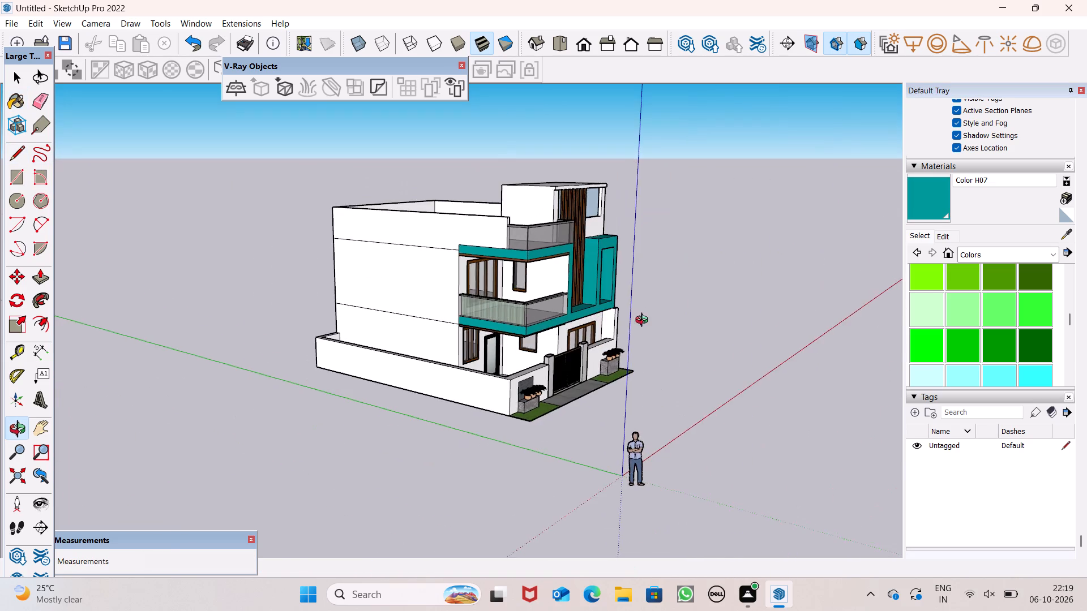
{"action": "middle_click_drag", "start_coordinate": [644, 321], "coordinate": [409, 312]}
{"action": "scroll", "coordinate": [533, 182], "scroll_direction": "up", "scroll_amount": 3}
{"action": "middle_click_drag", "start_coordinate": [547, 195], "coordinate": [465, 367]}
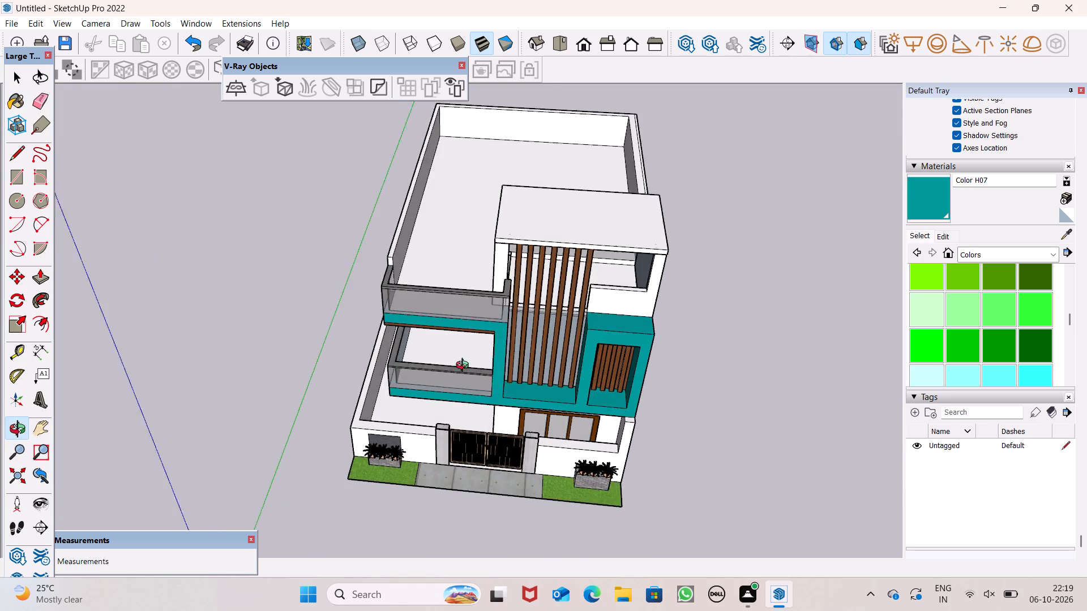
{"action": "middle_click_drag", "start_coordinate": [465, 367], "coordinate": [460, 354]}
{"action": "scroll", "coordinate": [606, 275], "scroll_direction": "up", "scroll_amount": 5}
{"action": "left_click", "coordinate": [607, 210]}
{"action": "middle_click_drag", "start_coordinate": [641, 251], "coordinate": [657, 154]}
{"action": "scroll", "coordinate": [642, 251], "scroll_direction": "up", "scroll_amount": 1}
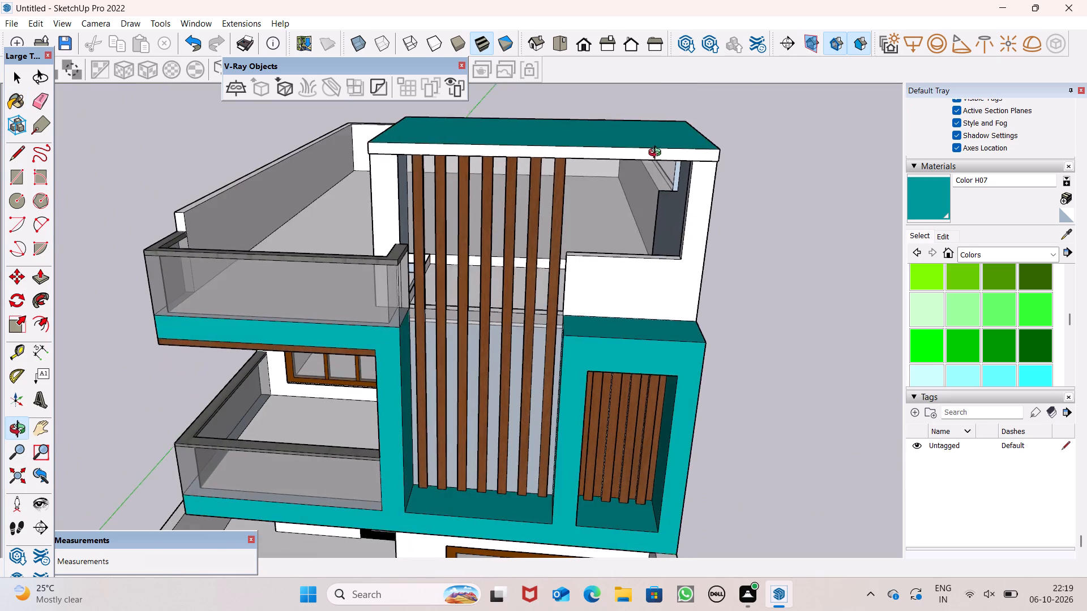
{"action": "middle_click_drag", "start_coordinate": [657, 154], "coordinate": [659, 139]}
{"action": "left_click", "coordinate": [678, 144]}
{"action": "scroll", "coordinate": [530, 204], "scroll_direction": "down", "scroll_amount": 3}
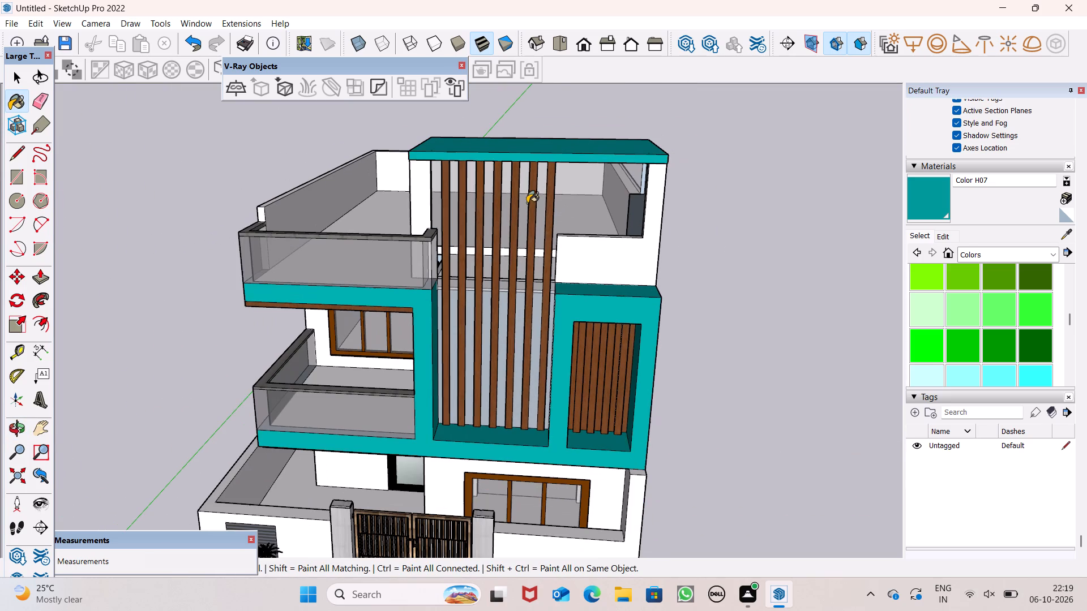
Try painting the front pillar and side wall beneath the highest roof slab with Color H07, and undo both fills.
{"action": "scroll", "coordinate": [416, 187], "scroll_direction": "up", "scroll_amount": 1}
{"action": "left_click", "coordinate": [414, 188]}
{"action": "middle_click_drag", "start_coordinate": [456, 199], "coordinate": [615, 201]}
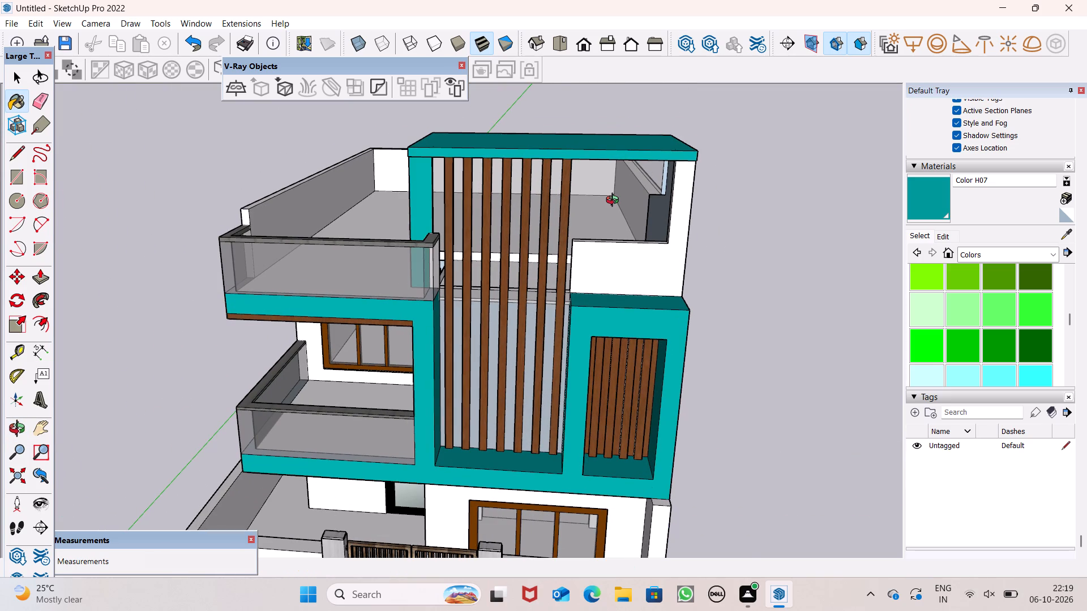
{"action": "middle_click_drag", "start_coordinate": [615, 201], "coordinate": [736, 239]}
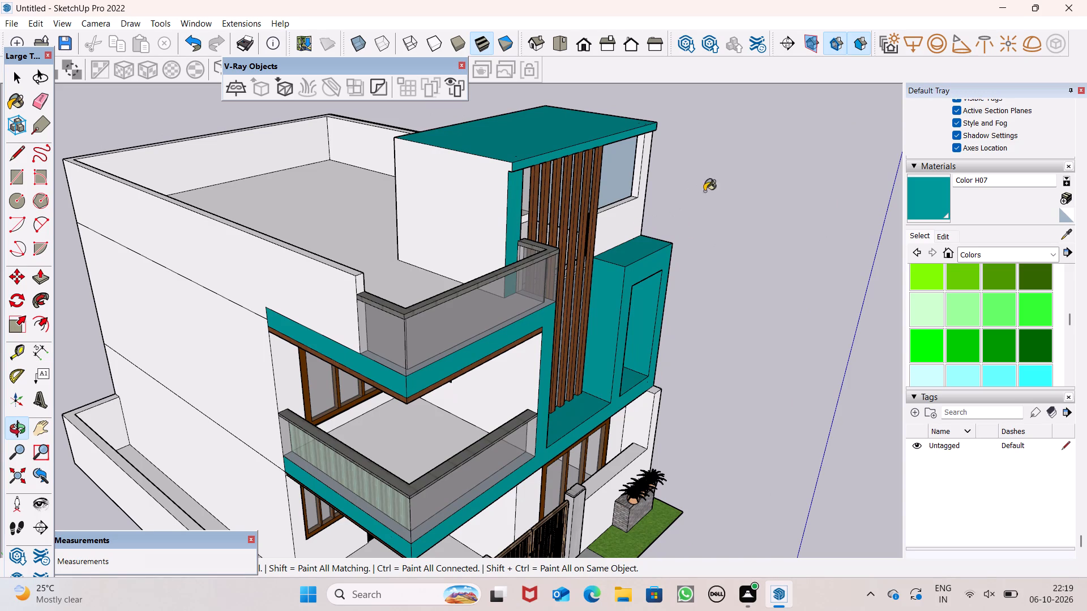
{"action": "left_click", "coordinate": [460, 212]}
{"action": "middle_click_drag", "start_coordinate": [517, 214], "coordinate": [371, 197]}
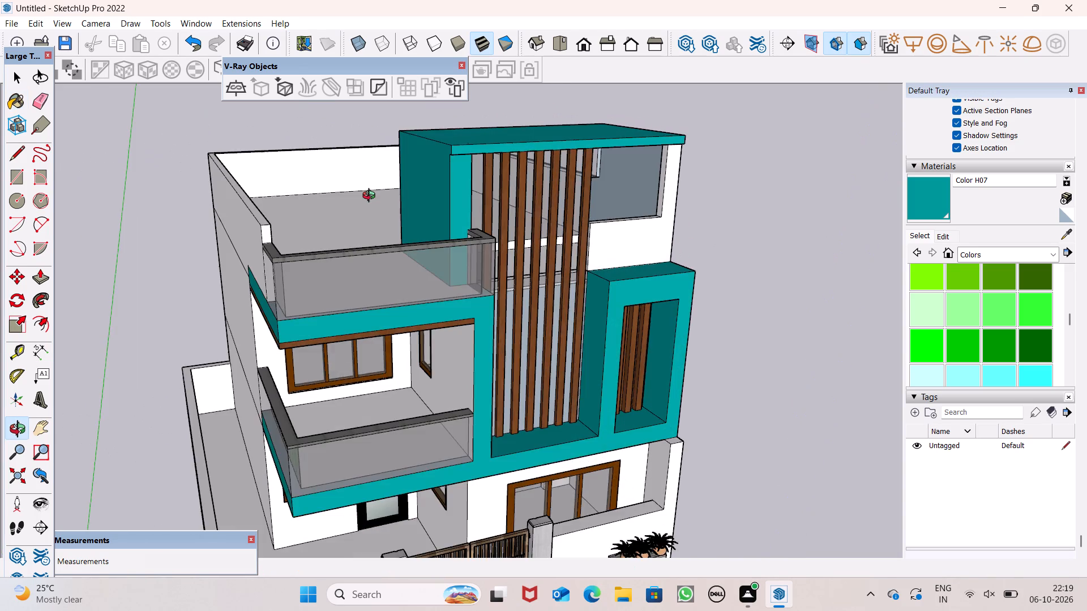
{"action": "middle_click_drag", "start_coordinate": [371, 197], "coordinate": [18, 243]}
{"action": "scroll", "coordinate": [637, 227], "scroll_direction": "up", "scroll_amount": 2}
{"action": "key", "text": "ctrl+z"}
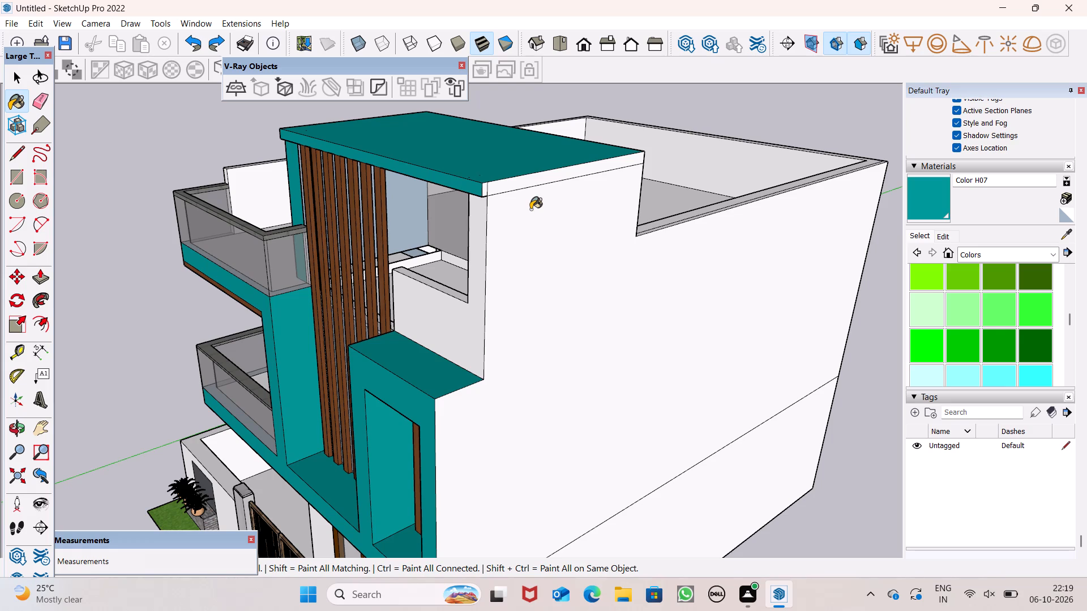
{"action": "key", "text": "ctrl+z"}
Paint the outer side edge of the highest roof slab and the small remaining front corner piece with Color H07.
{"action": "left_click", "coordinate": [513, 188]}
{"action": "scroll", "coordinate": [513, 187], "scroll_direction": "up", "scroll_amount": 5}
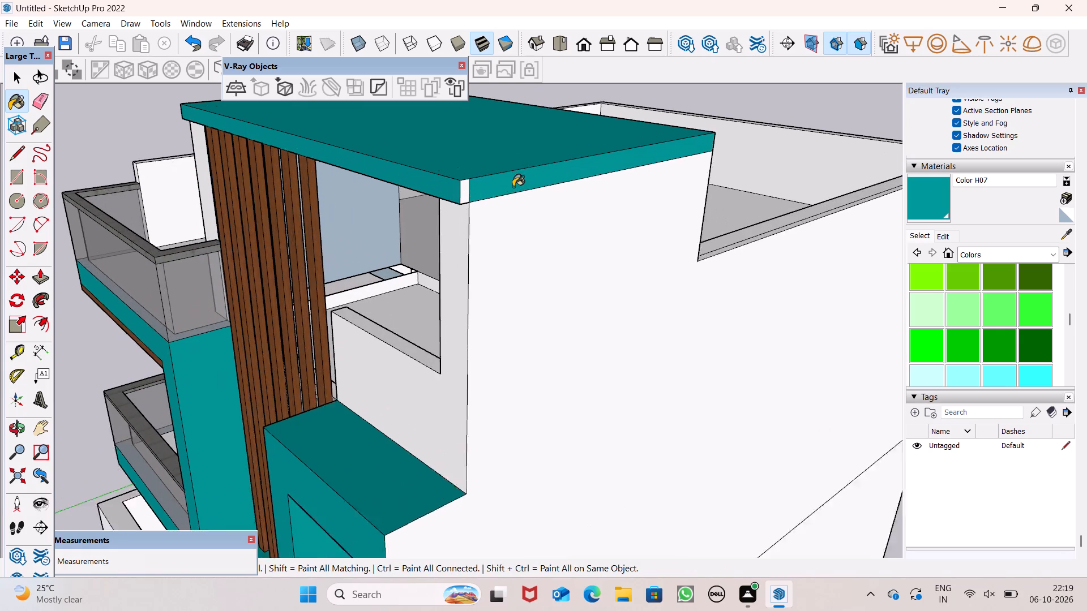
{"action": "scroll", "coordinate": [513, 187], "scroll_direction": "up", "scroll_amount": 1}
{"action": "left_click", "coordinate": [460, 197]}
{"action": "scroll", "coordinate": [480, 192], "scroll_direction": "down", "scroll_amount": 11}
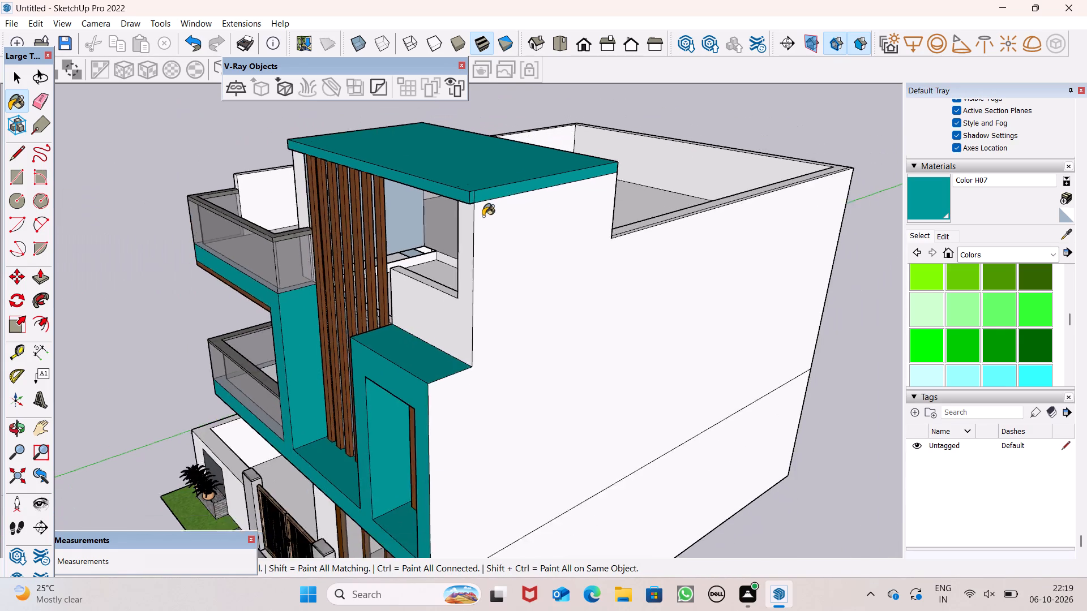
Paint the front wall and front pillars beneath the highest roof slab with Color H07.
{"action": "scroll", "coordinate": [483, 216], "scroll_direction": "down", "scroll_amount": 3}
{"action": "middle_click_drag", "start_coordinate": [487, 231], "coordinate": [1086, 134]}
{"action": "middle_click_drag", "start_coordinate": [755, 165], "coordinate": [444, 312]}
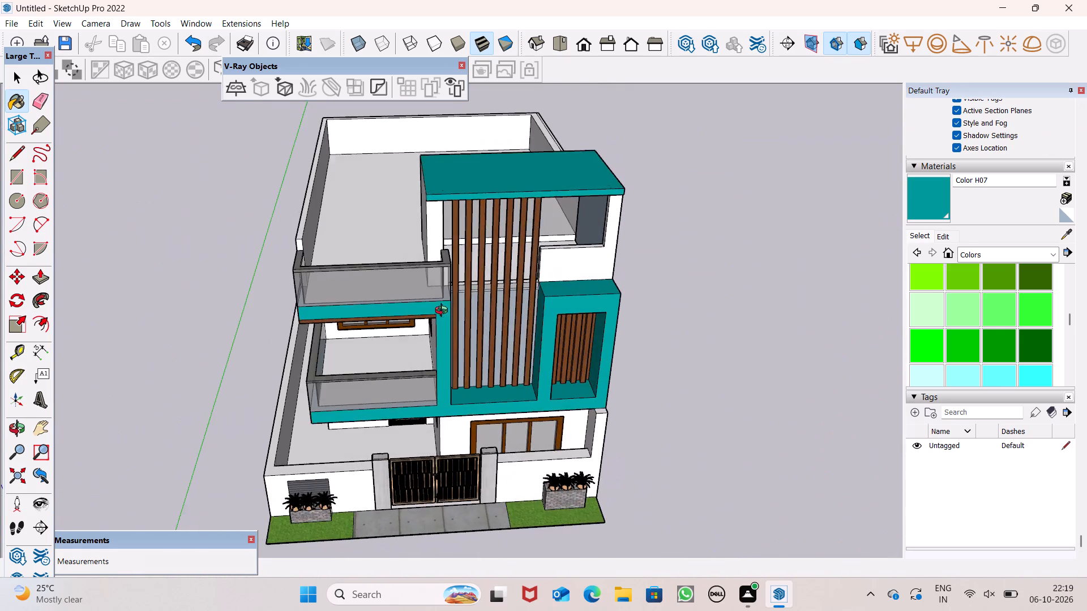
{"action": "middle_click_drag", "start_coordinate": [444, 312], "coordinate": [435, 217]}
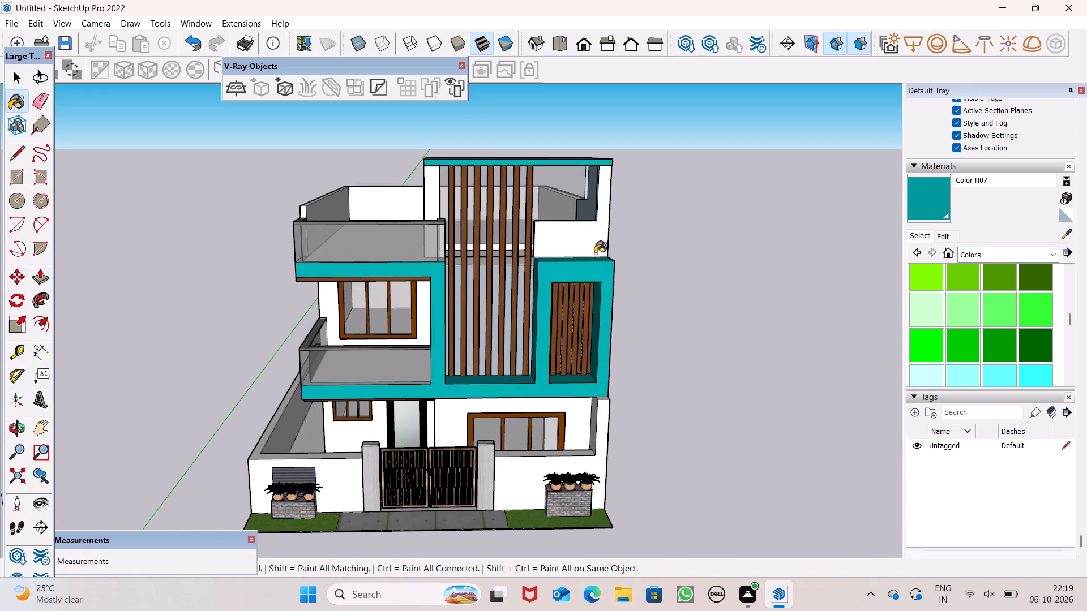
{"action": "left_click", "coordinate": [572, 246]}
{"action": "scroll", "coordinate": [468, 206], "scroll_direction": "up", "scroll_amount": 1}
{"action": "middle_click_drag", "start_coordinate": [468, 206], "coordinate": [433, 314]}
{"action": "scroll", "coordinate": [418, 247], "scroll_direction": "up", "scroll_amount": 4}
{"action": "left_click", "coordinate": [421, 238]}
{"action": "scroll", "coordinate": [692, 277], "scroll_direction": "up", "scroll_amount": 4}
{"action": "left_click", "coordinate": [662, 266]}
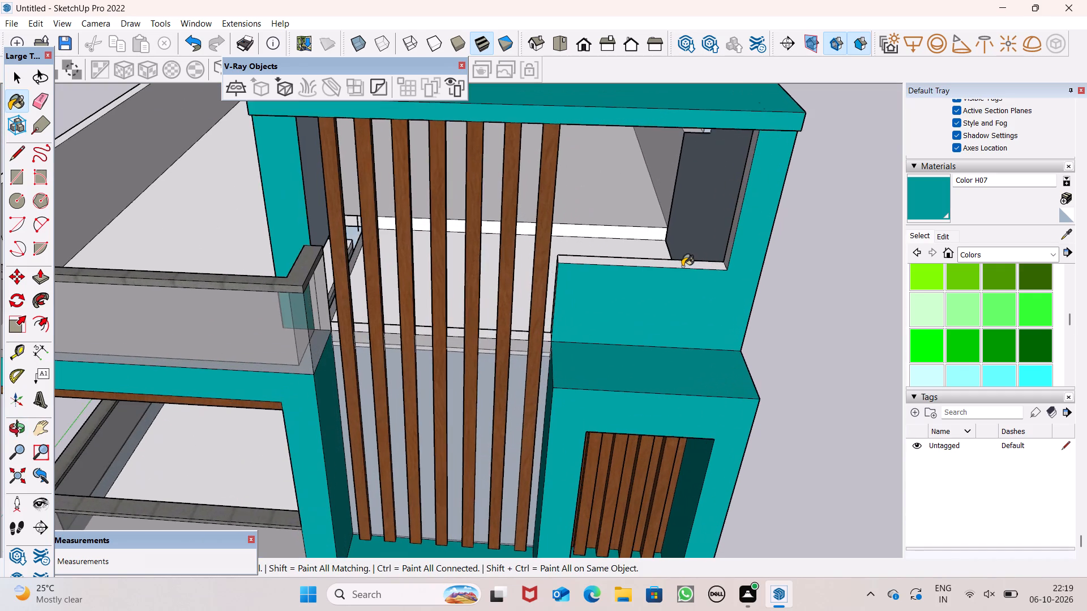
Examine the painted front facade, the plain side wall and the roof terrace from several angles.
{"action": "scroll", "coordinate": [742, 262], "scroll_direction": "down", "scroll_amount": 13}
{"action": "middle_click_drag", "start_coordinate": [763, 275], "coordinate": [778, 163]}
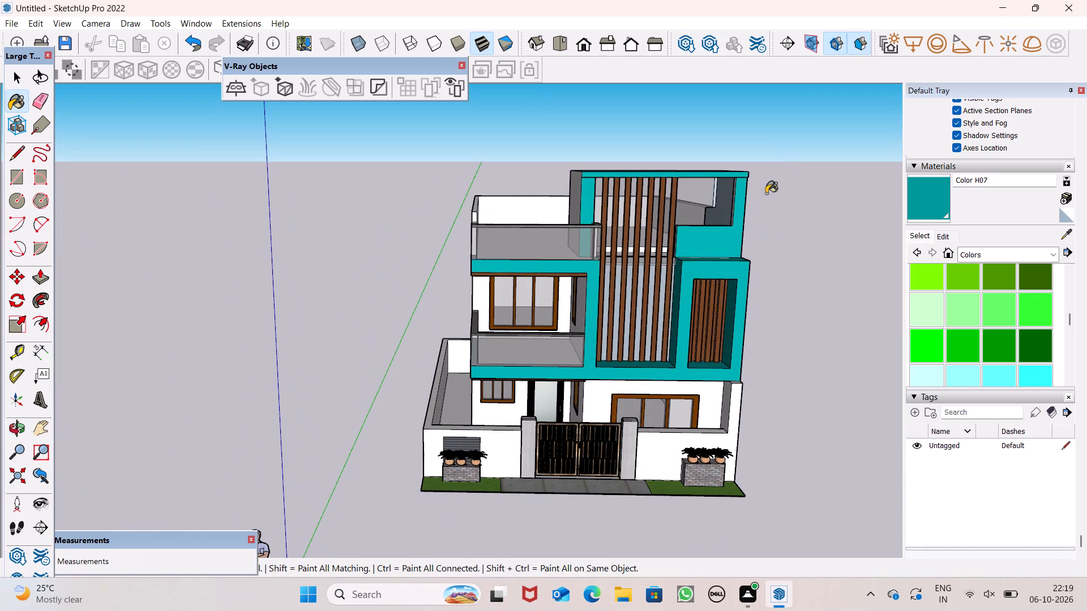
{"action": "middle_click_drag", "start_coordinate": [769, 246], "coordinate": [486, 262]}
{"action": "scroll", "coordinate": [533, 252], "scroll_direction": "up", "scroll_amount": 1}
{"action": "scroll", "coordinate": [669, 240], "scroll_direction": "down", "scroll_amount": 3}
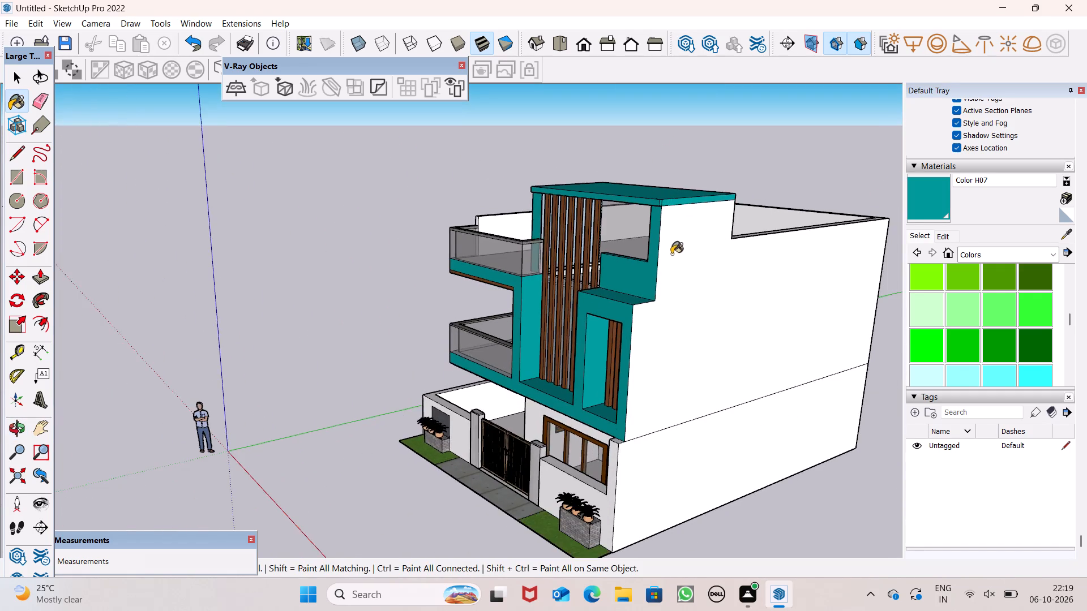
{"action": "middle_click_drag", "start_coordinate": [670, 269], "coordinate": [1077, 280]}
{"action": "middle_click_drag", "start_coordinate": [629, 206], "coordinate": [6, 316]}
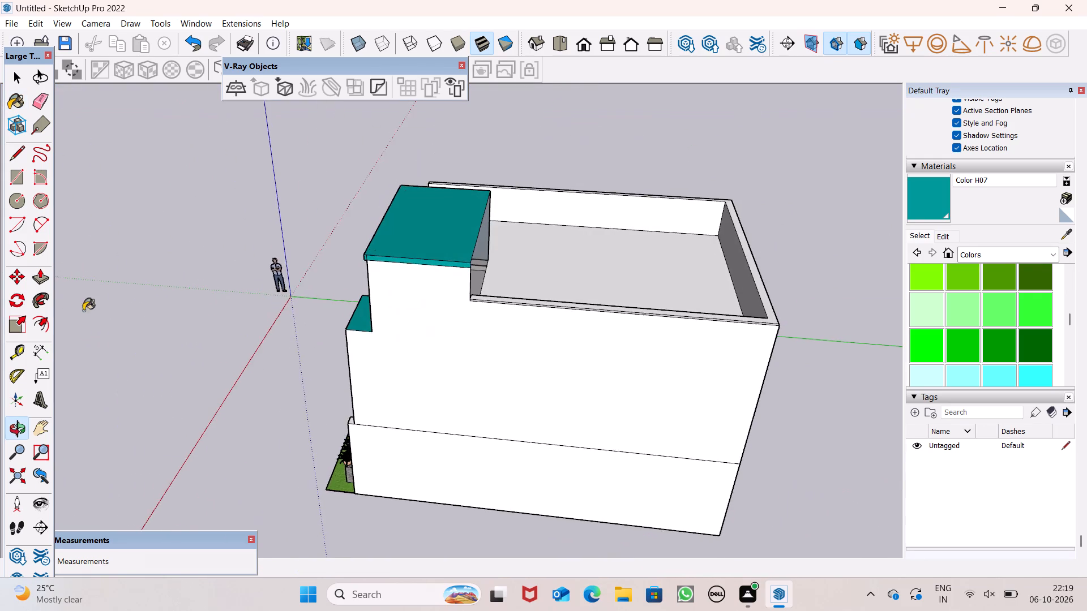
{"action": "scroll", "coordinate": [577, 304], "scroll_direction": "up", "scroll_amount": 5}
{"action": "scroll", "coordinate": [563, 274], "scroll_direction": "down", "scroll_amount": 4}
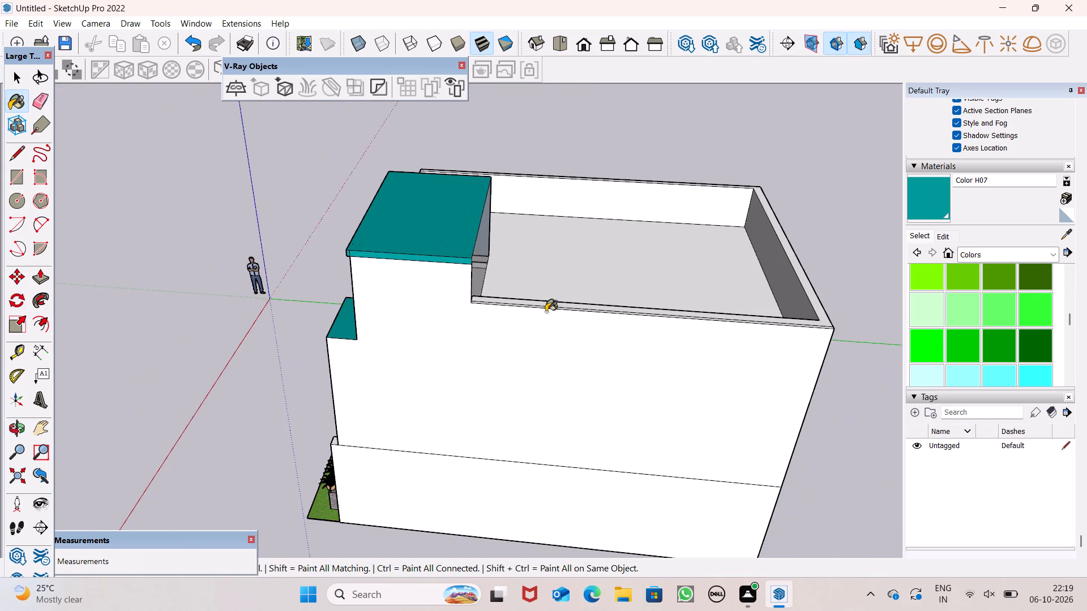
{"action": "middle_click_drag", "start_coordinate": [538, 320], "coordinate": [893, 244]}
{"action": "scroll", "coordinate": [801, 252], "scroll_direction": "down", "scroll_amount": 2}
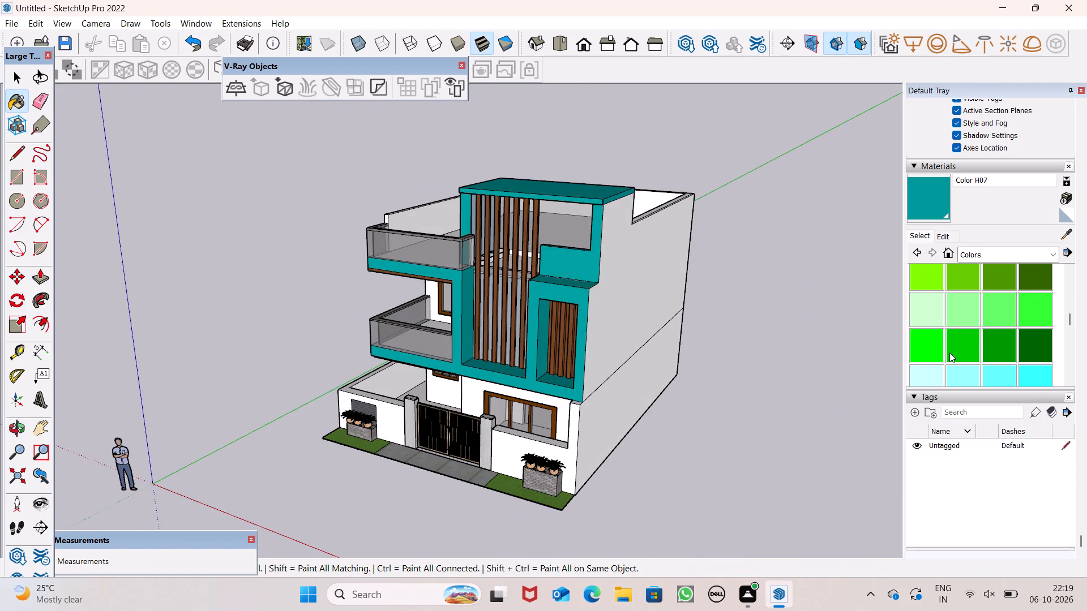
Paint all sections of the outer side wall on the balcony side with Color L06.
{"action": "scroll", "coordinate": [979, 335], "scroll_direction": "down", "scroll_amount": 1}
{"action": "left_click", "coordinate": [988, 318]}
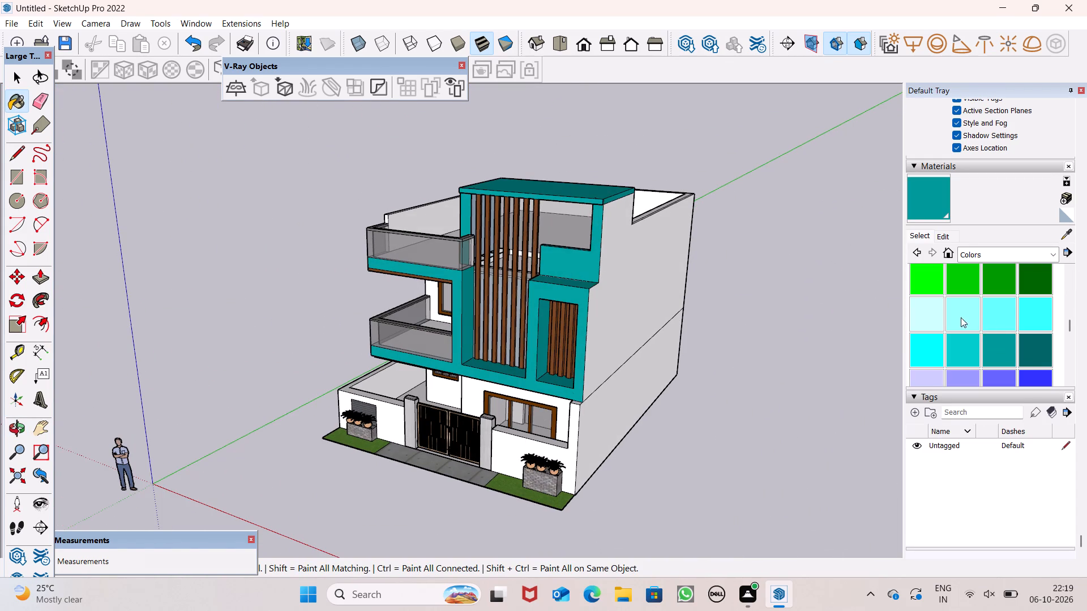
{"action": "scroll", "coordinate": [716, 299], "scroll_direction": "down", "scroll_amount": 5}
{"action": "middle_click_drag", "start_coordinate": [717, 327], "coordinate": [856, 317]}
{"action": "scroll", "coordinate": [981, 330], "scroll_direction": "down", "scroll_amount": 1}
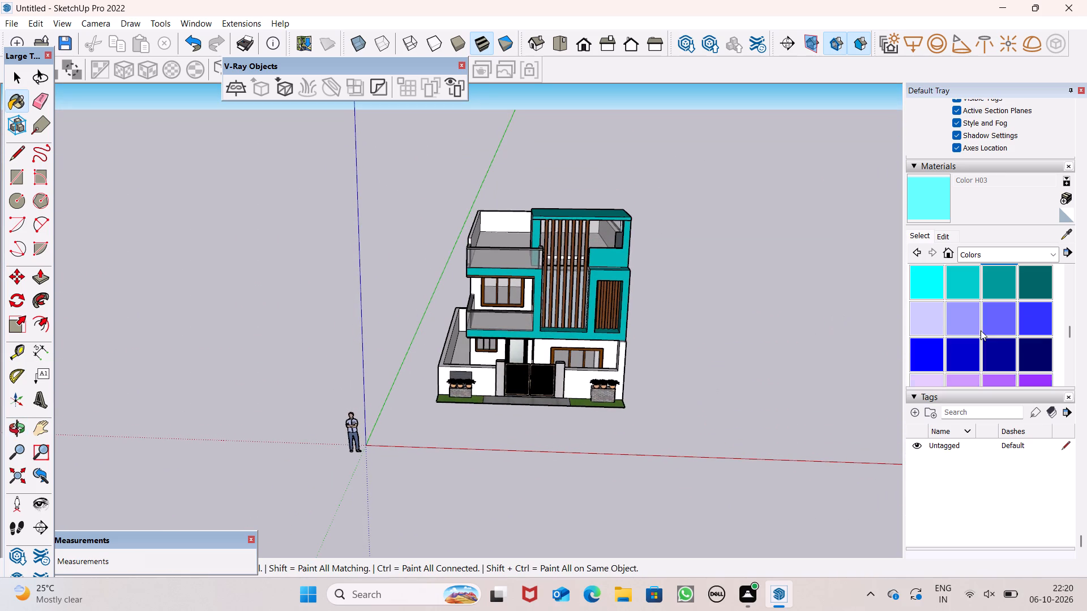
{"action": "scroll", "coordinate": [981, 330], "scroll_direction": "down", "scroll_amount": 4}
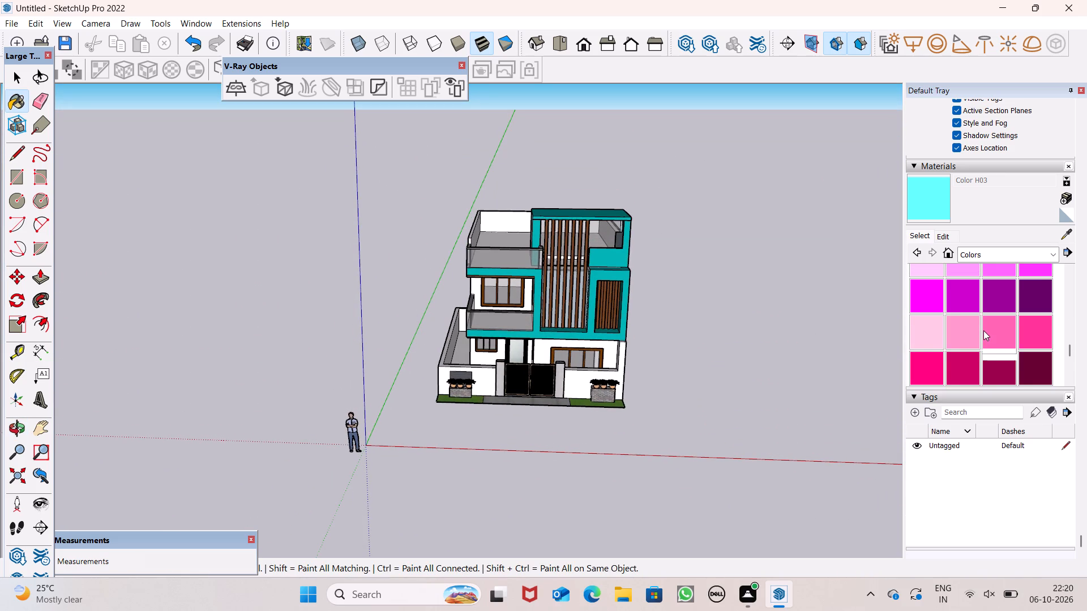
{"action": "left_click", "coordinate": [961, 313]}
{"action": "scroll", "coordinate": [532, 368], "scroll_direction": "up", "scroll_amount": 4}
{"action": "middle_click_drag", "start_coordinate": [581, 389], "coordinate": [752, 261]}
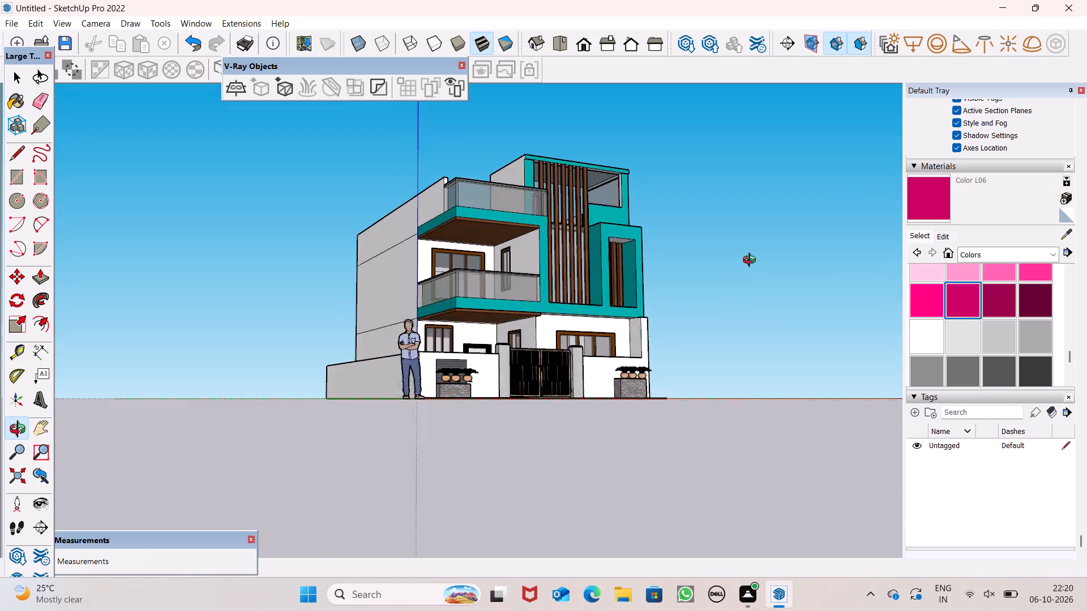
{"action": "middle_click_drag", "start_coordinate": [752, 261], "coordinate": [759, 257]}
{"action": "scroll", "coordinate": [469, 346], "scroll_direction": "up", "scroll_amount": 3}
{"action": "middle_click_drag", "start_coordinate": [522, 401], "coordinate": [620, 538]}
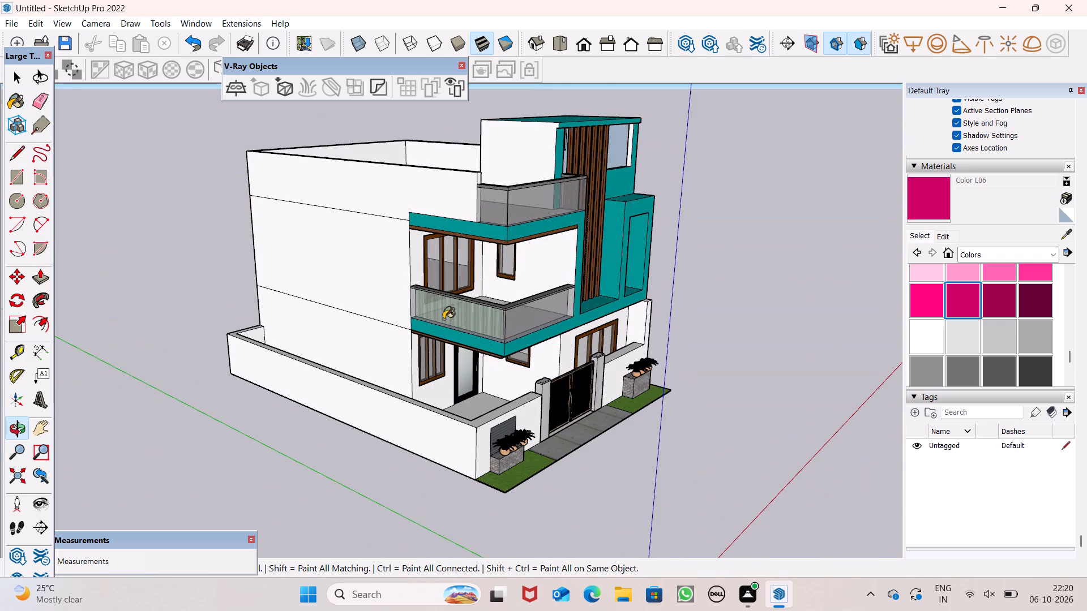
{"action": "scroll", "coordinate": [440, 311], "scroll_direction": "up", "scroll_amount": 3}
{"action": "left_click", "coordinate": [401, 97]}
{"action": "left_click", "coordinate": [397, 138]}
{"action": "left_click", "coordinate": [376, 188]}
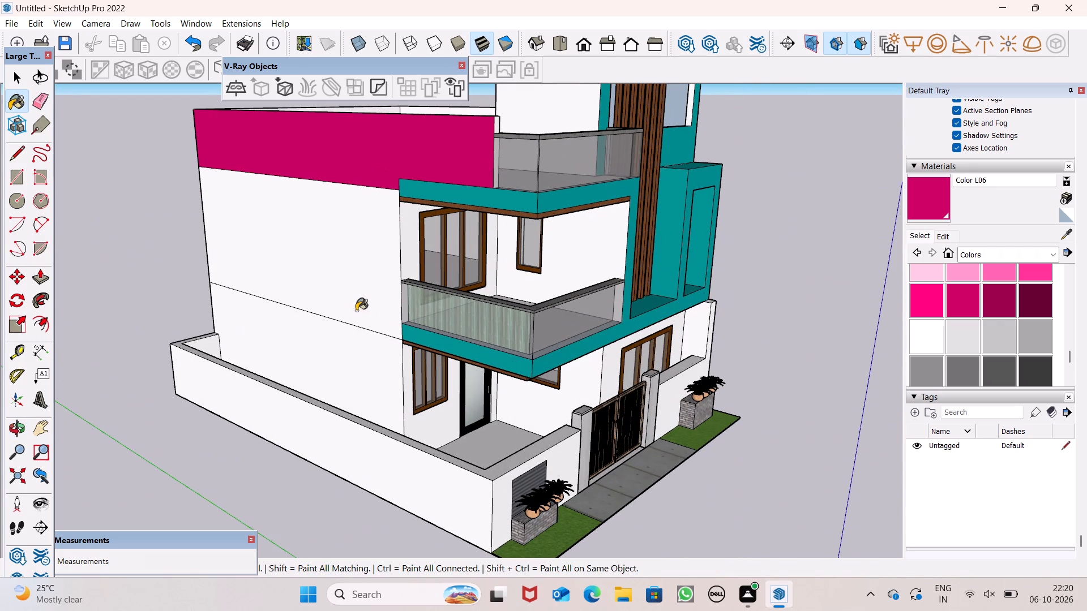
{"action": "left_click", "coordinate": [349, 340]}
Paint the window wall and the adjoining side wall of the lower balcony with Color L06.
{"action": "middle_click_drag", "start_coordinate": [559, 308], "coordinate": [343, 318]}
{"action": "scroll", "coordinate": [416, 292], "scroll_direction": "up", "scroll_amount": 4}
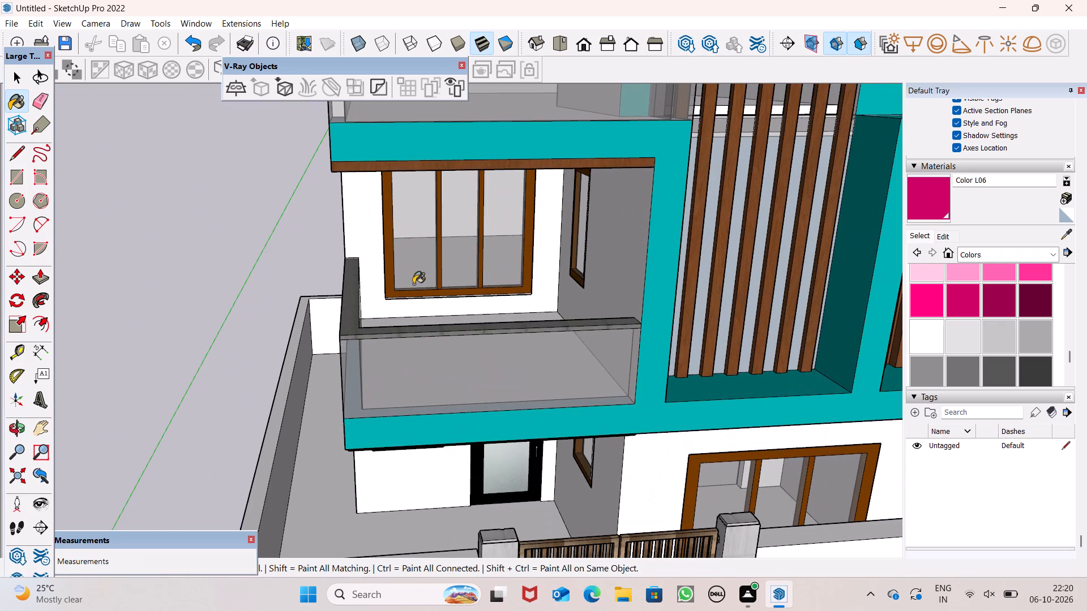
{"action": "left_click", "coordinate": [371, 240]}
{"action": "middle_click_drag", "start_coordinate": [473, 315], "coordinate": [681, 319]}
{"action": "left_click", "coordinate": [648, 219]}
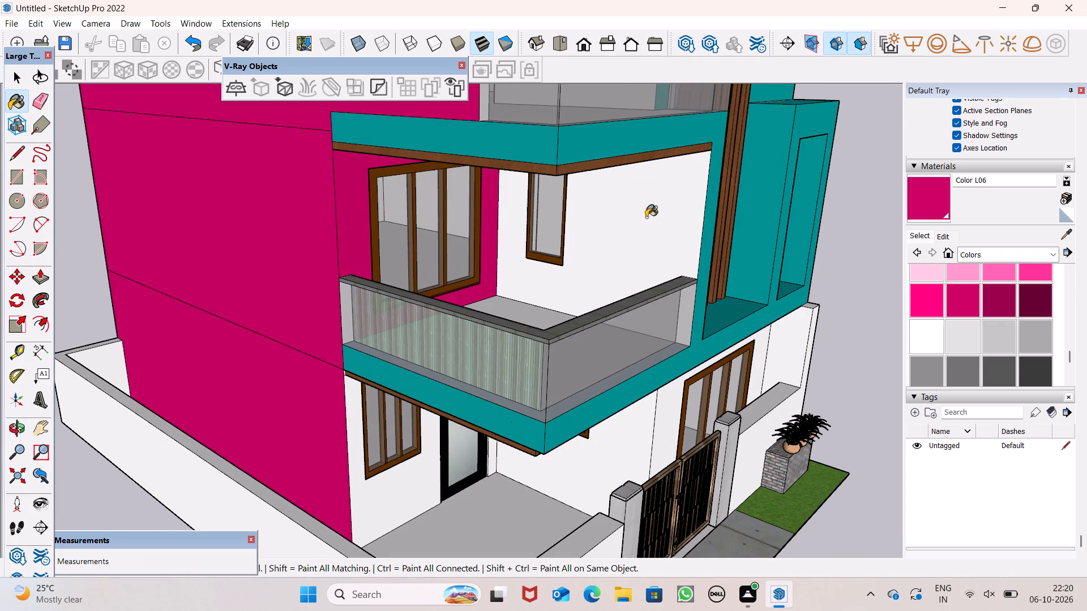
{"action": "middle_click_drag", "start_coordinate": [630, 243], "coordinate": [459, 270]}
{"action": "scroll", "coordinate": [523, 273], "scroll_direction": "down", "scroll_amount": 6}
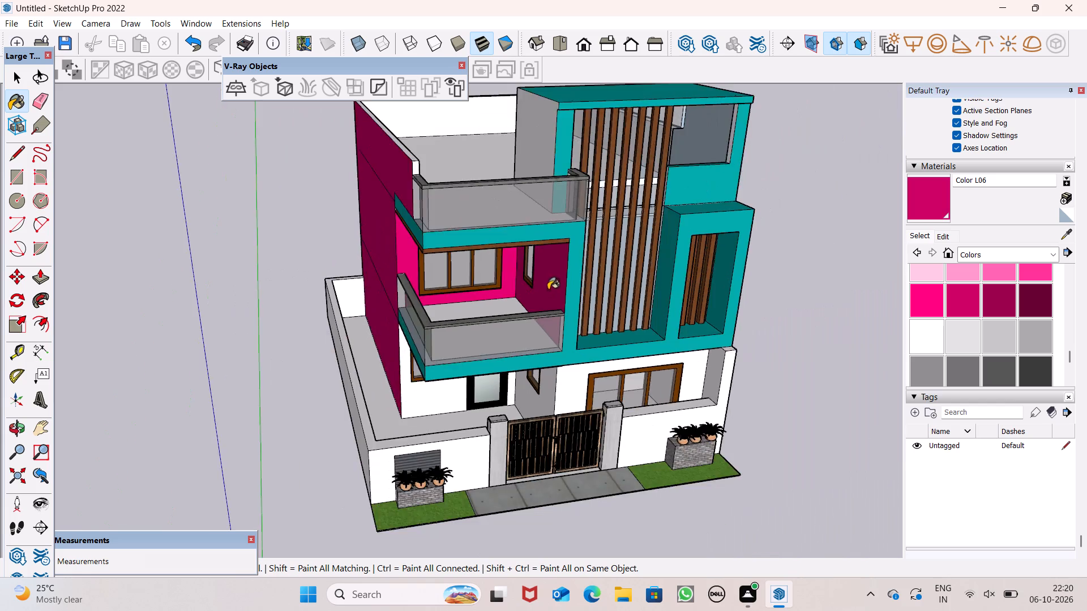
Paint the roof terrace's rear parapet, floor and balcony-side inner parapet face with Color L06.
{"action": "scroll", "coordinate": [549, 288], "scroll_direction": "down", "scroll_amount": 4}
{"action": "left_click", "coordinate": [498, 156]}
{"action": "left_click", "coordinate": [486, 208]}
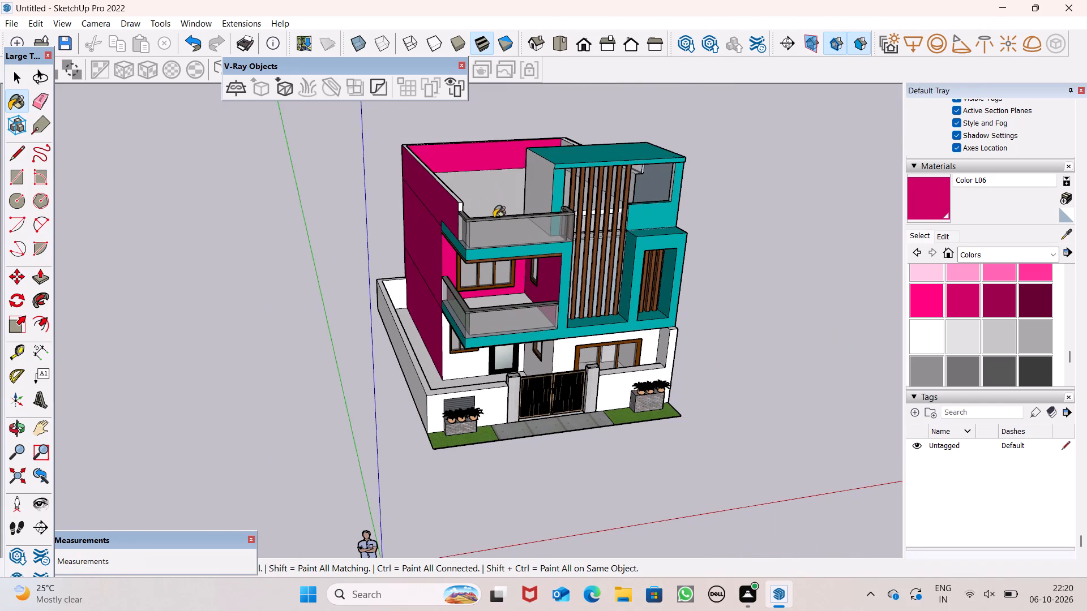
{"action": "middle_click_drag", "start_coordinate": [493, 218], "coordinate": [153, 302]}
{"action": "scroll", "coordinate": [153, 307], "scroll_direction": "up", "scroll_amount": 1}
{"action": "scroll", "coordinate": [464, 220], "scroll_direction": "up", "scroll_amount": 4}
{"action": "left_click", "coordinate": [465, 216]}
{"action": "scroll", "coordinate": [483, 221], "scroll_direction": "down", "scroll_amount": 3}
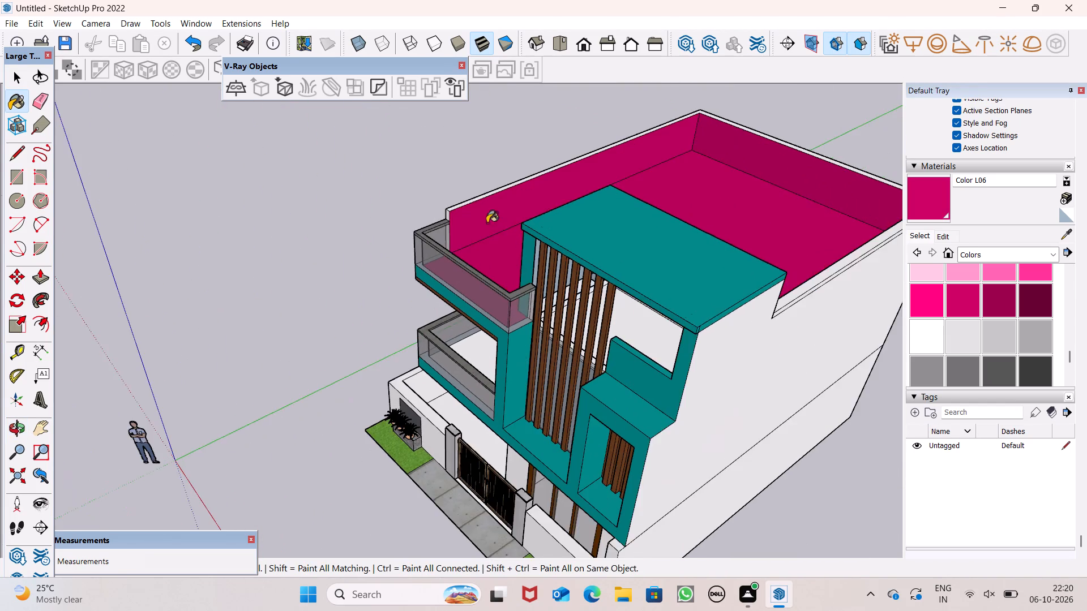
Paint the parapet's top rim, the opposite inner parapet face and the thin strip along its outer edge with Color L06.
{"action": "middle_click_drag", "start_coordinate": [500, 253], "coordinate": [977, 263]}
{"action": "scroll", "coordinate": [344, 204], "scroll_direction": "up", "scroll_amount": 5}
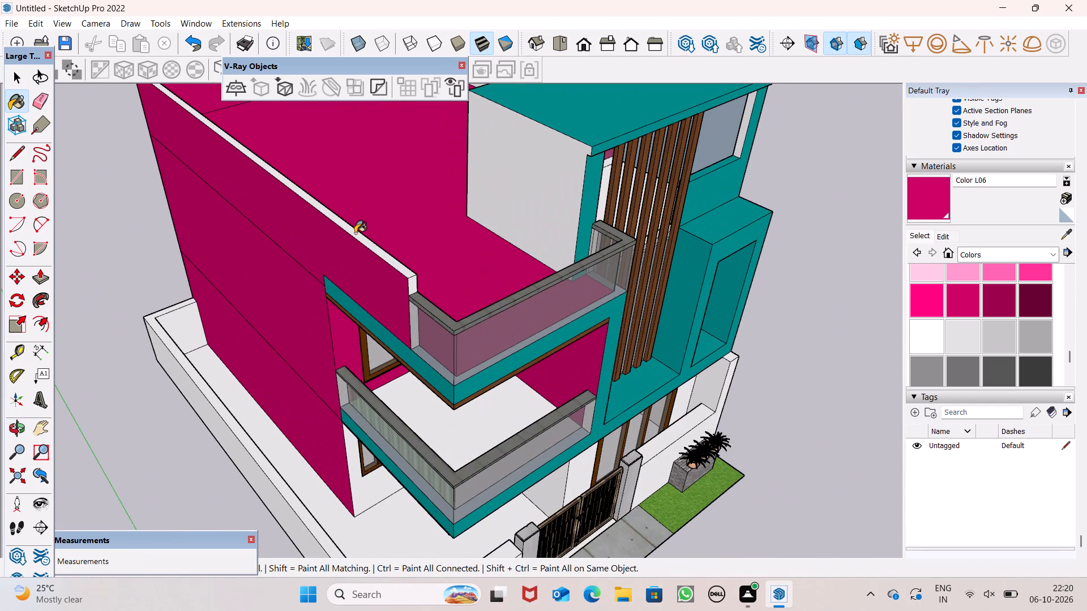
{"action": "left_click", "coordinate": [355, 237]}
{"action": "scroll", "coordinate": [378, 230], "scroll_direction": "down", "scroll_amount": 13}
{"action": "scroll", "coordinate": [454, 182], "scroll_direction": "up", "scroll_amount": 1}
{"action": "scroll", "coordinate": [413, 151], "scroll_direction": "up", "scroll_amount": 2}
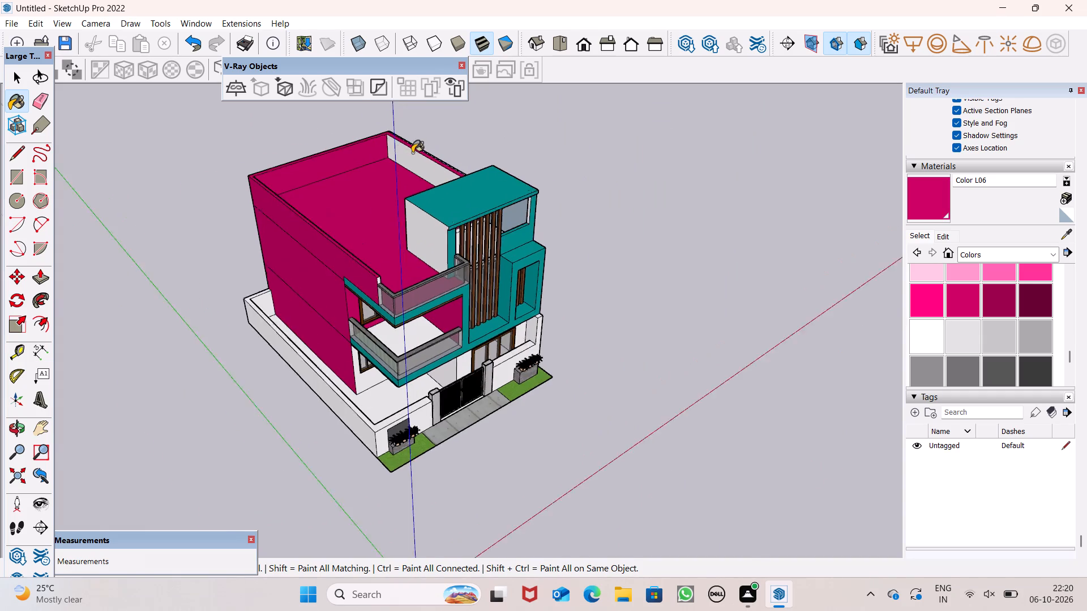
{"action": "scroll", "coordinate": [412, 153], "scroll_direction": "up", "scroll_amount": 4}
{"action": "left_click", "coordinate": [413, 160]}
{"action": "middle_click_drag", "start_coordinate": [484, 170], "coordinate": [120, 236]}
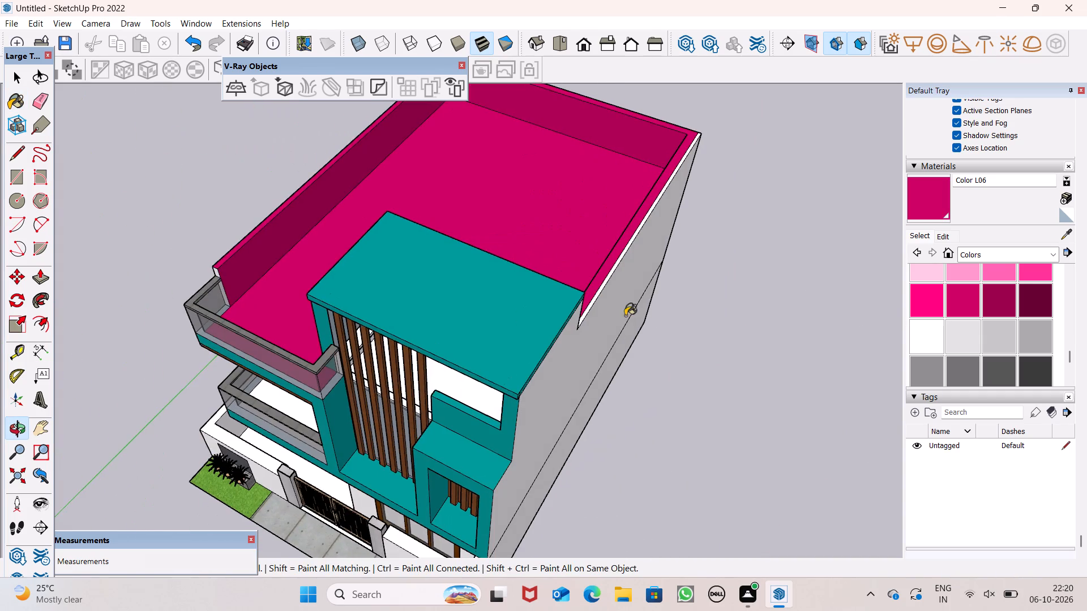
{"action": "scroll", "coordinate": [650, 312], "scroll_direction": "up", "scroll_amount": 6}
{"action": "middle_click_drag", "start_coordinate": [589, 298], "coordinate": [453, 278]}
{"action": "scroll", "coordinate": [453, 278], "scroll_direction": "up", "scroll_amount": 1}
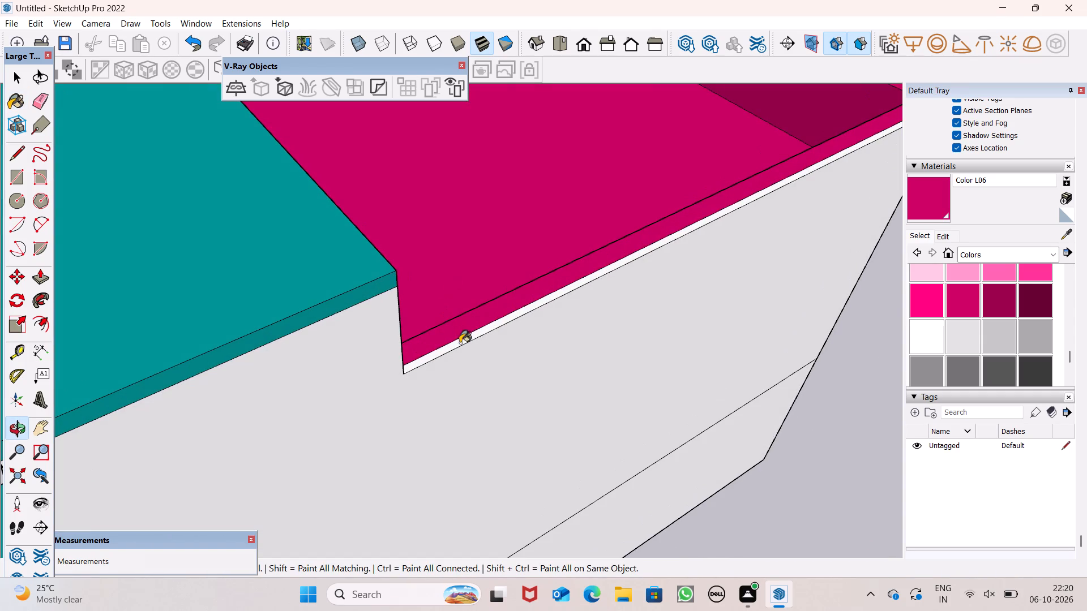
{"action": "left_click", "coordinate": [460, 343]}
{"action": "scroll", "coordinate": [545, 287], "scroll_direction": "down", "scroll_amount": 13}
Paint the roof terrace floor with Stone Vein Gray from the Stone collection.
{"action": "middle_click_drag", "start_coordinate": [560, 309], "coordinate": [980, 287]}
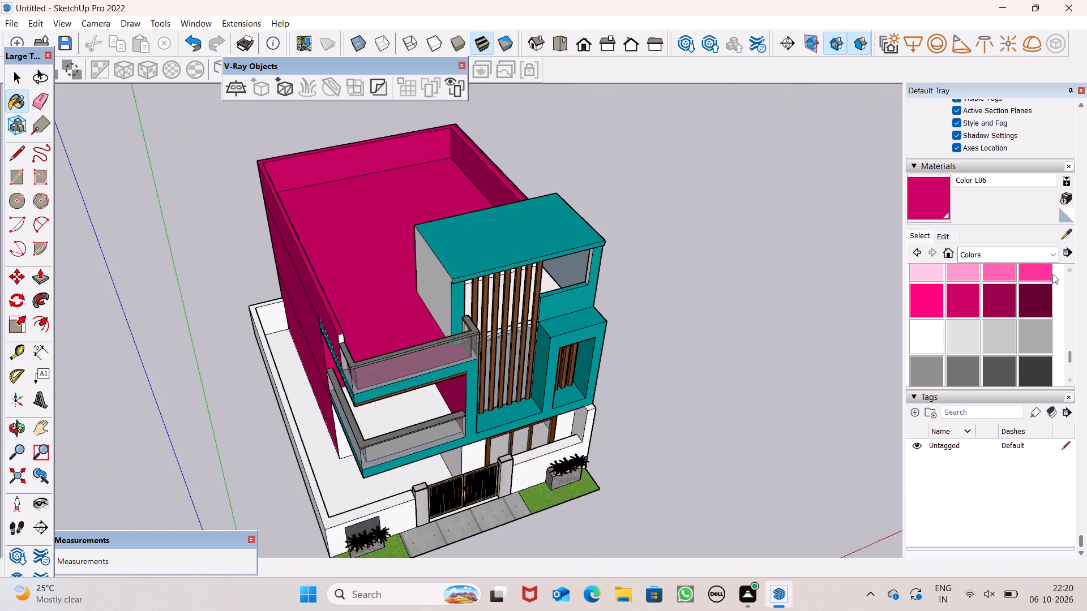
{"action": "left_click", "coordinate": [1060, 260]}
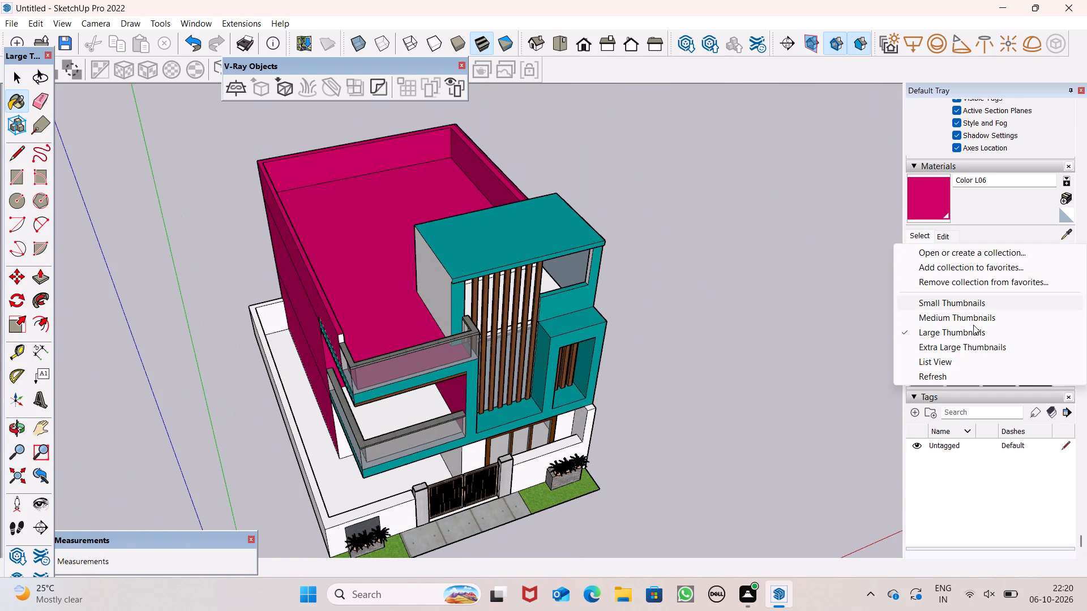
{"action": "left_click", "coordinate": [843, 427]}
{"action": "left_click", "coordinate": [1051, 252]}
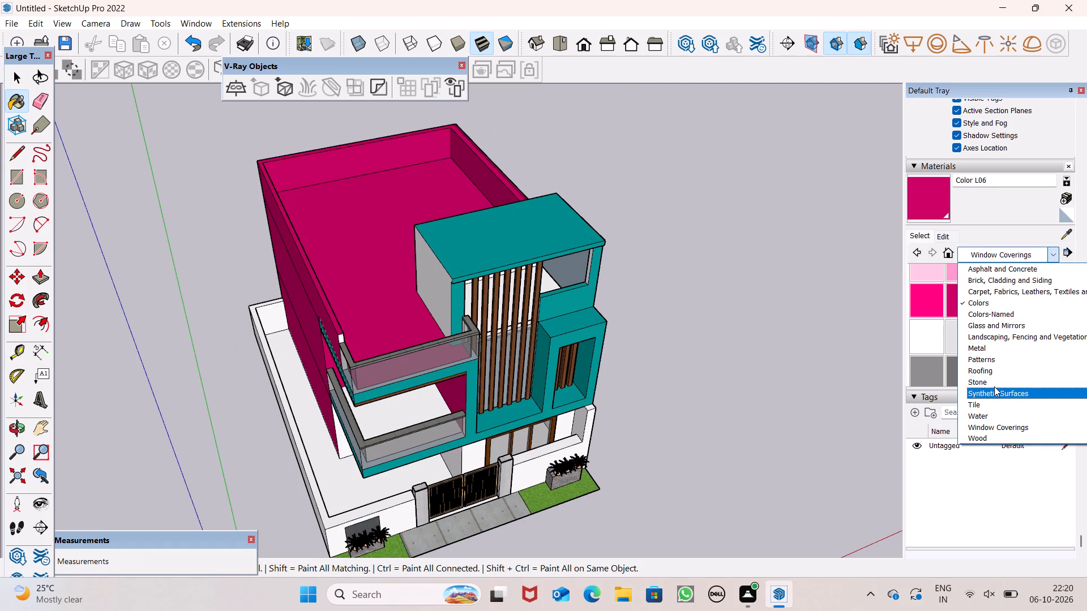
{"action": "left_click", "coordinate": [995, 384]}
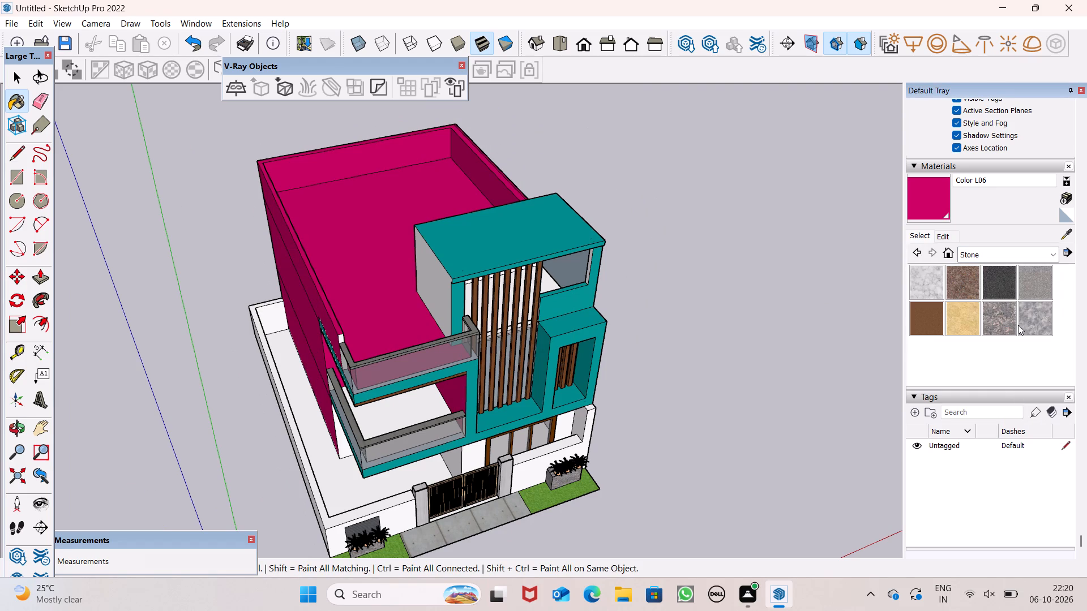
{"action": "left_click", "coordinate": [1029, 325]}
{"action": "left_click", "coordinate": [405, 320]}
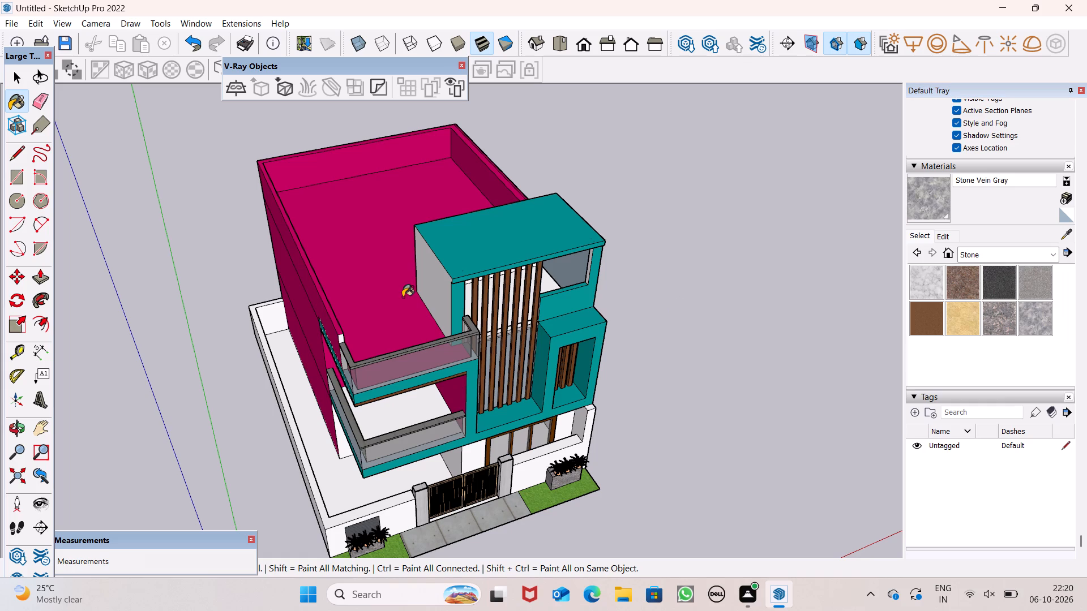
{"action": "left_click", "coordinate": [403, 297]}
{"action": "scroll", "coordinate": [403, 297], "scroll_direction": "up", "scroll_amount": 1}
{"action": "middle_click_drag", "start_coordinate": [403, 297], "coordinate": [463, 338]}
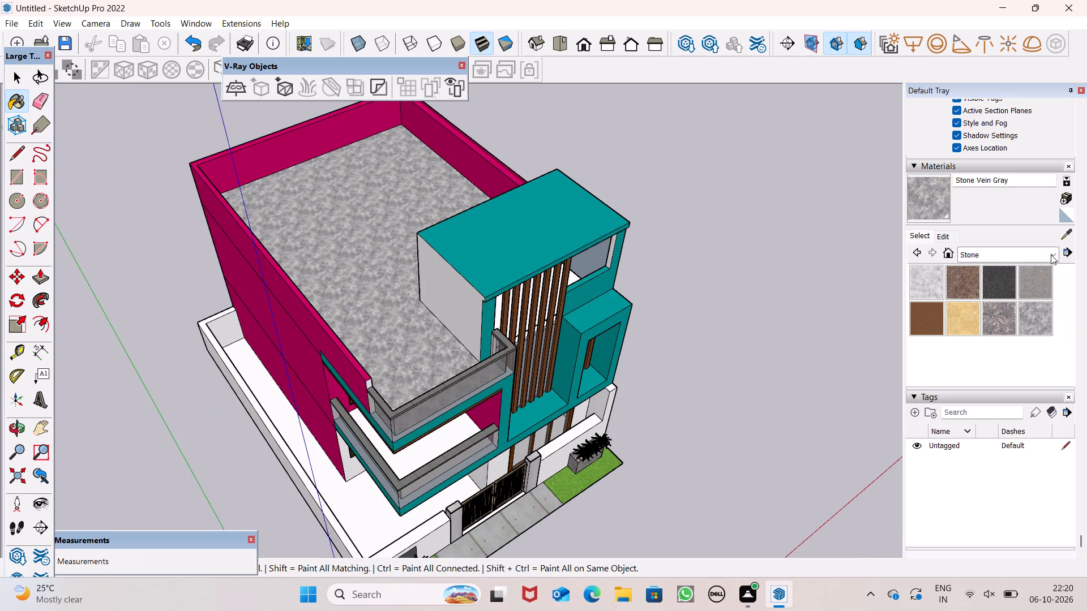
Paint the rooftop structure's side wall facing the roof terrace with Color H07 from the Colors collection.
{"action": "left_click", "coordinate": [1051, 255]}
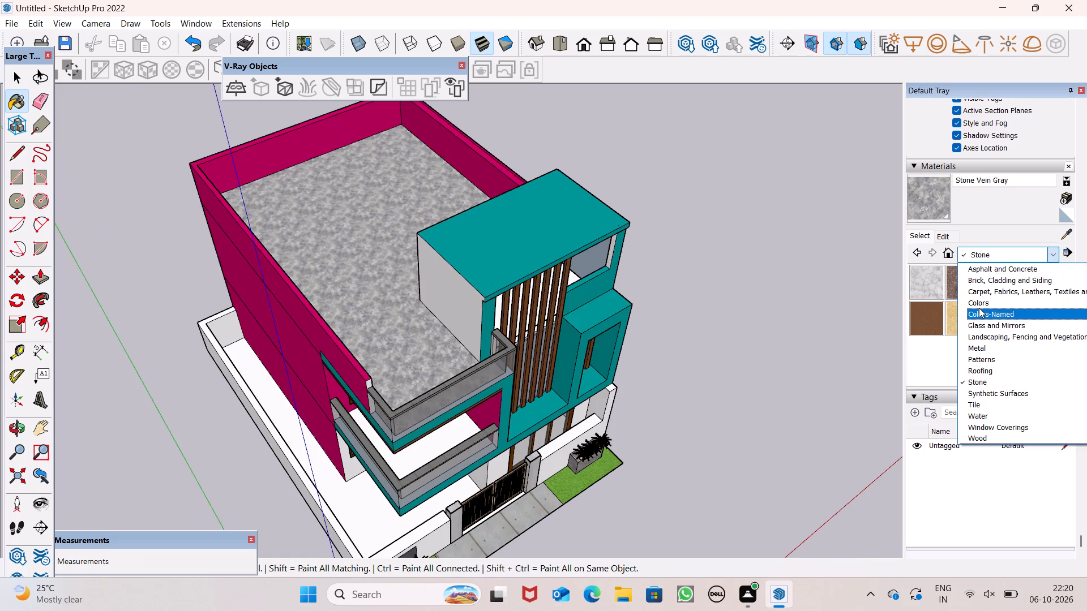
{"action": "left_click", "coordinate": [979, 305]}
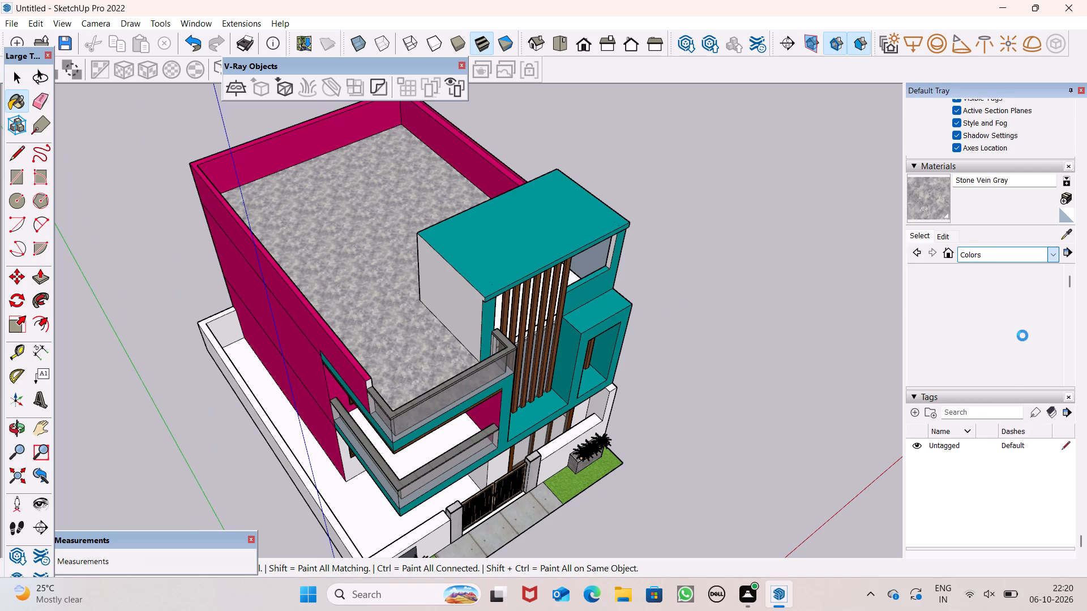
{"action": "scroll", "coordinate": [1015, 313], "scroll_direction": "down", "scroll_amount": 4}
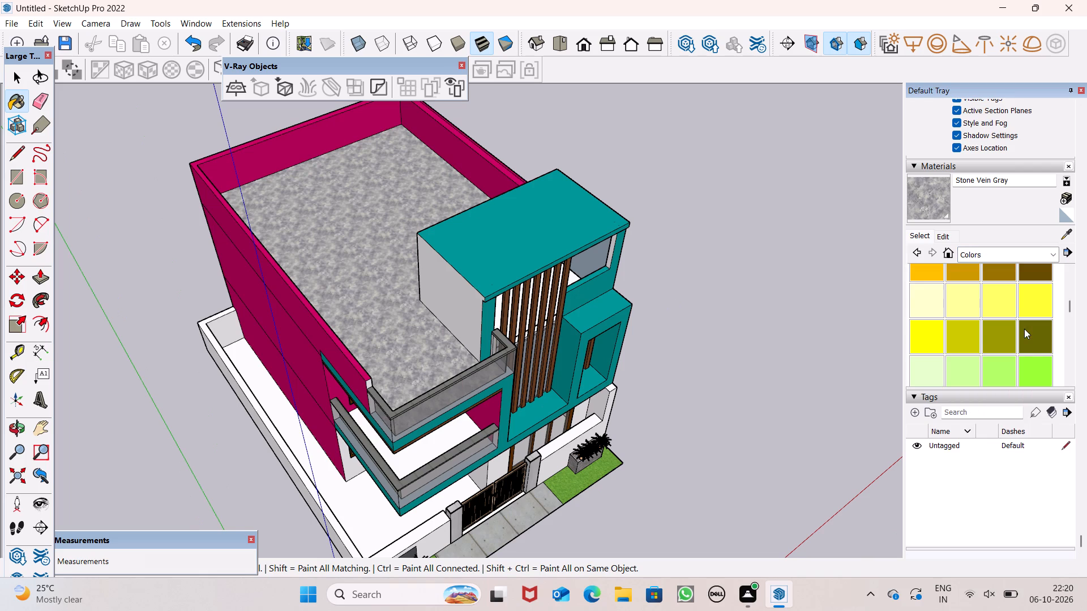
{"action": "scroll", "coordinate": [1024, 329], "scroll_direction": "down", "scroll_amount": 4}
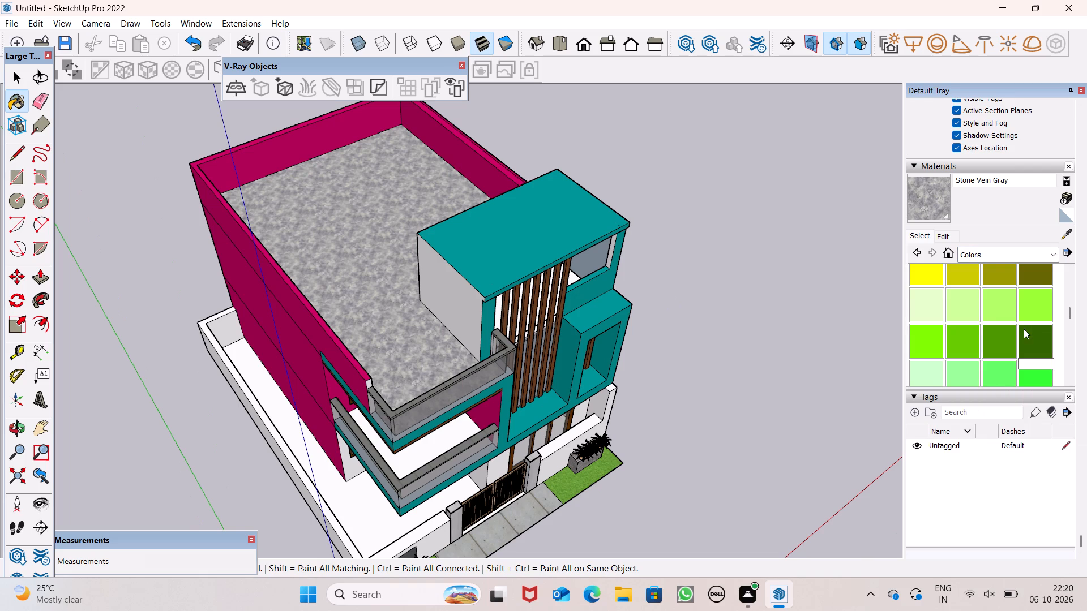
{"action": "left_click", "coordinate": [994, 287]}
{"action": "left_click", "coordinate": [463, 305]}
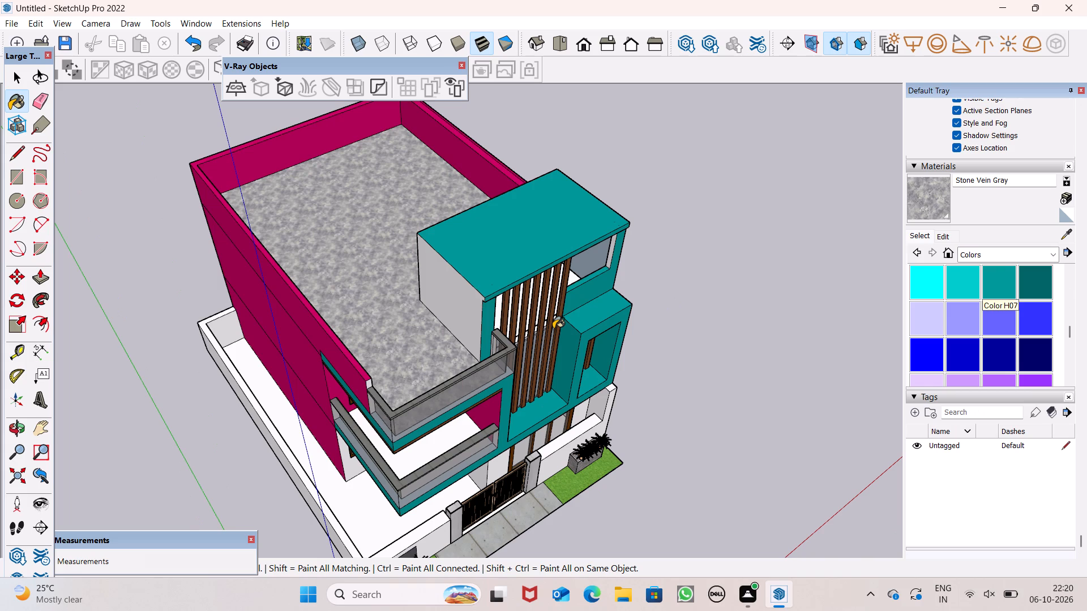
Paint the narrow inner side face of the rooftop structure's front opening with Color H07.
{"action": "middle_click_drag", "start_coordinate": [488, 316], "coordinate": [532, 195]}
{"action": "scroll", "coordinate": [533, 194], "scroll_direction": "up", "scroll_amount": 1}
{"action": "scroll", "coordinate": [622, 206], "scroll_direction": "down", "scroll_amount": 5}
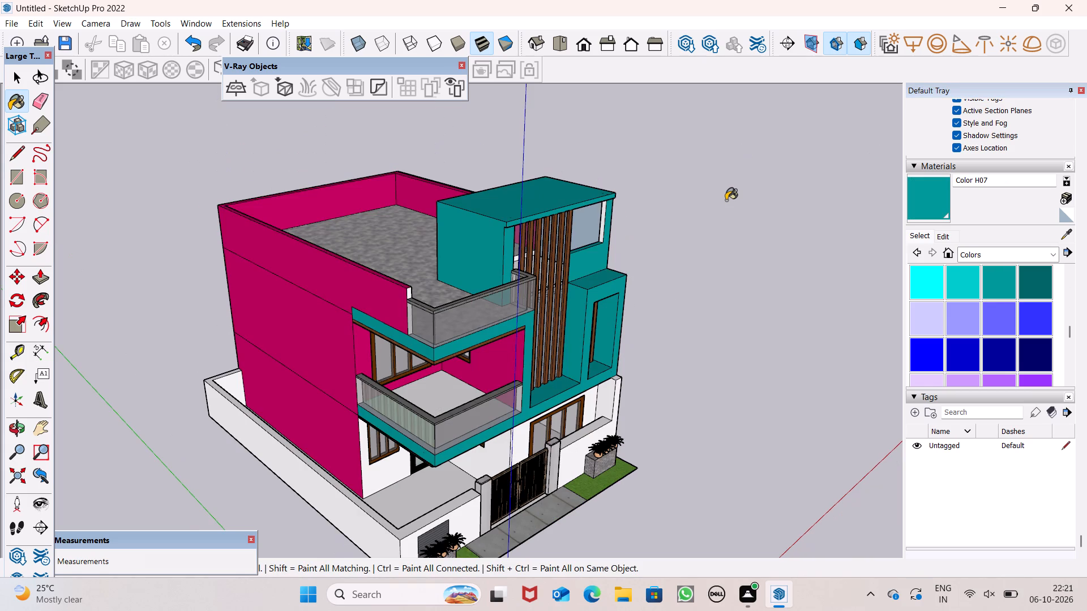
{"action": "scroll", "coordinate": [726, 200], "scroll_direction": "down", "scroll_amount": 1}
{"action": "middle_click_drag", "start_coordinate": [754, 286], "coordinate": [569, 230]}
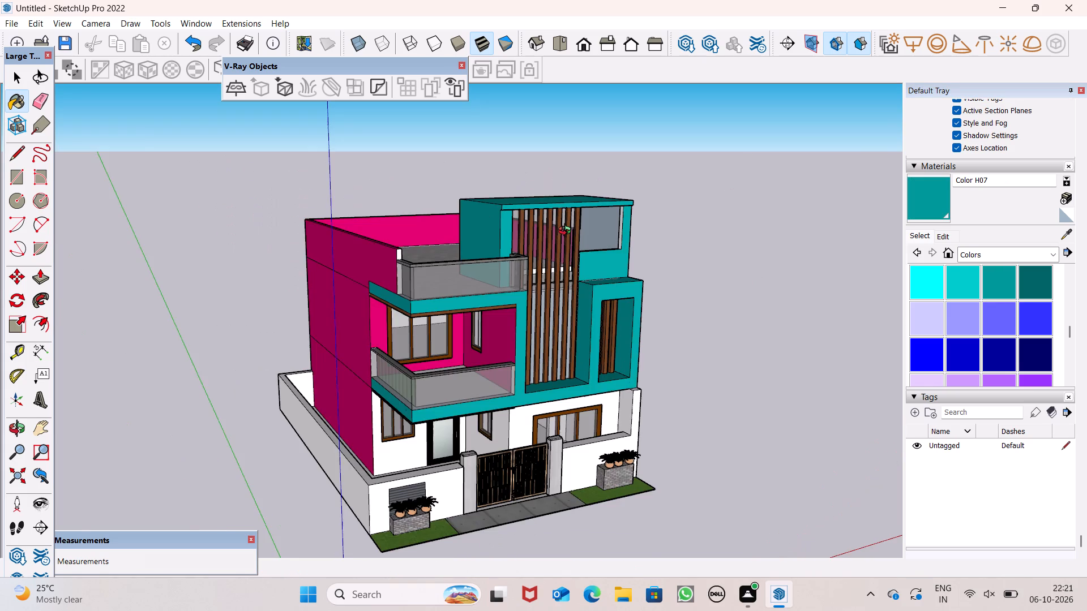
{"action": "scroll", "coordinate": [614, 216], "scroll_direction": "up", "scroll_amount": 9}
{"action": "middle_click_drag", "start_coordinate": [625, 247], "coordinate": [735, 266]}
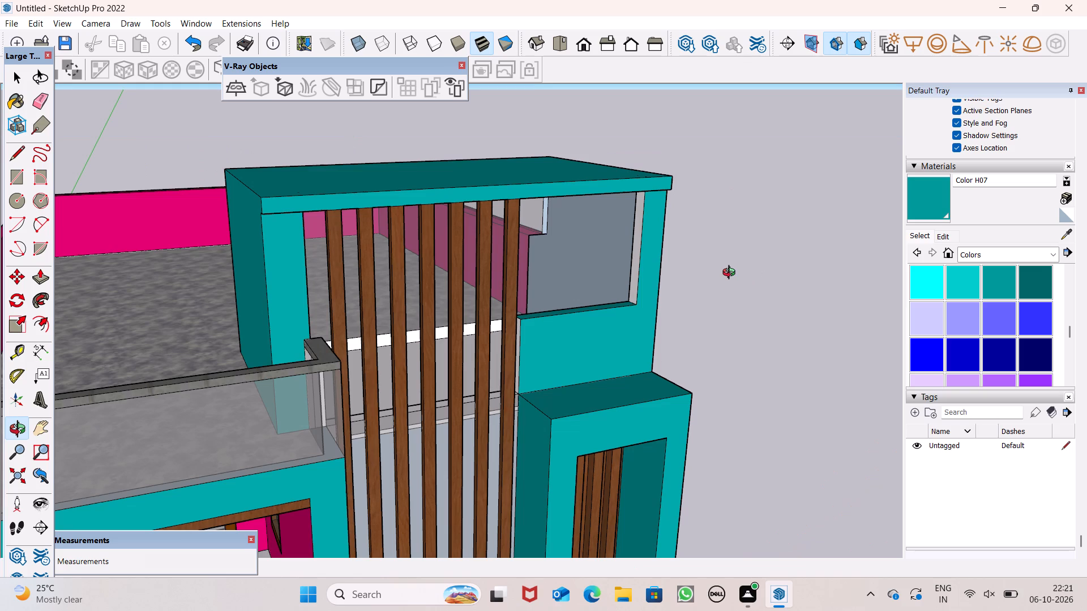
{"action": "scroll", "coordinate": [714, 263], "scroll_direction": "up", "scroll_amount": 4}
{"action": "left_click", "coordinate": [594, 248]}
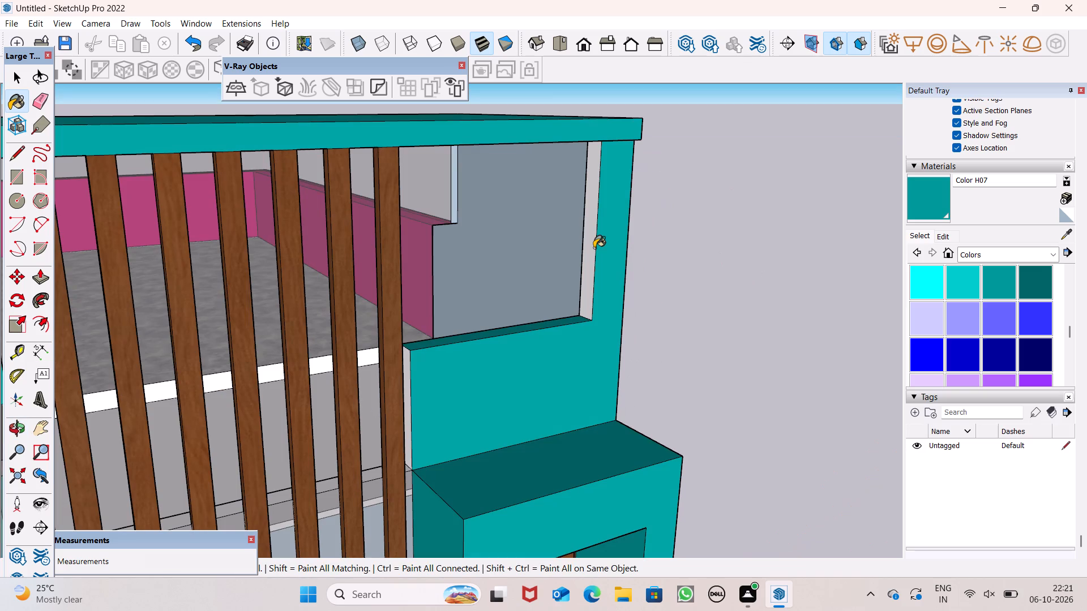
Paint the ground-floor entrance wall around the front door and its adjacent window with Color L06.
{"action": "scroll", "coordinate": [644, 230], "scroll_direction": "down", "scroll_amount": 17}
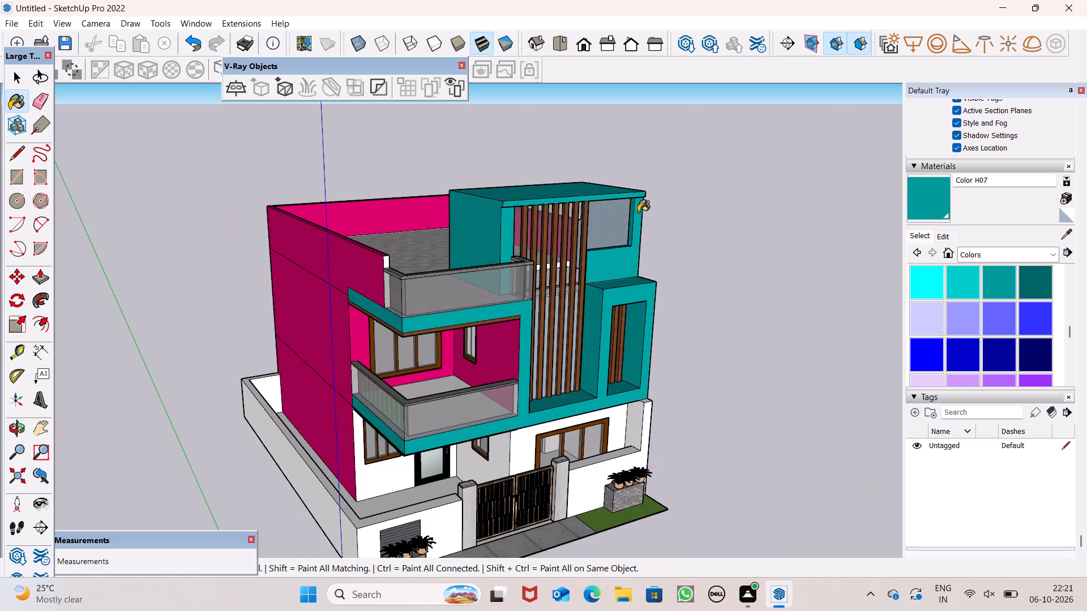
{"action": "scroll", "coordinate": [637, 208], "scroll_direction": "down", "scroll_amount": 9}
{"action": "middle_click_drag", "start_coordinate": [666, 287], "coordinate": [527, 213]}
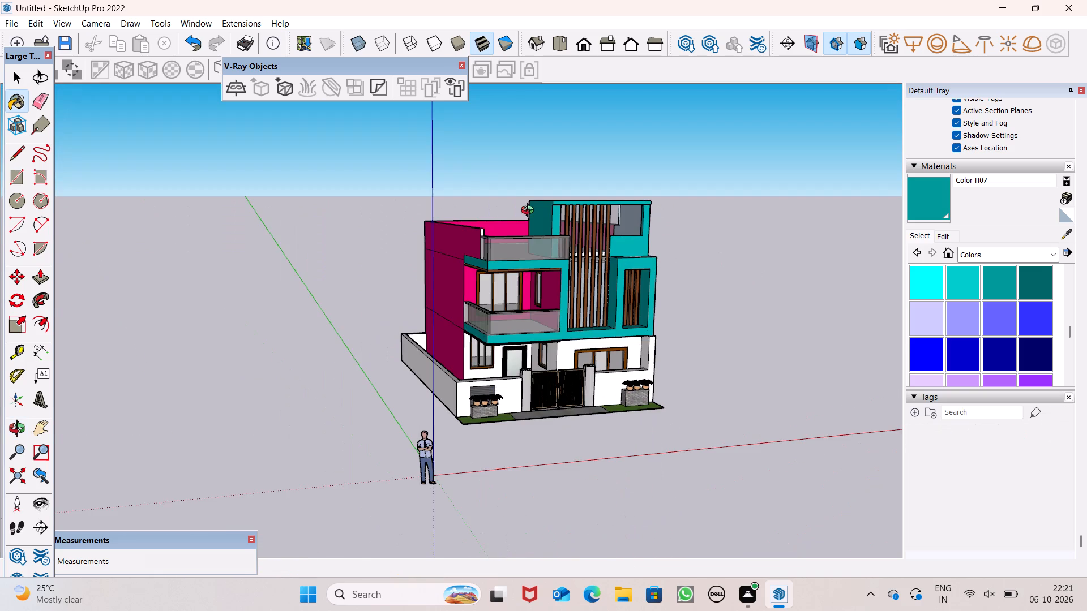
{"action": "scroll", "coordinate": [555, 259], "scroll_direction": "down", "scroll_amount": 4}
{"action": "scroll", "coordinate": [595, 339], "scroll_direction": "up", "scroll_amount": 5}
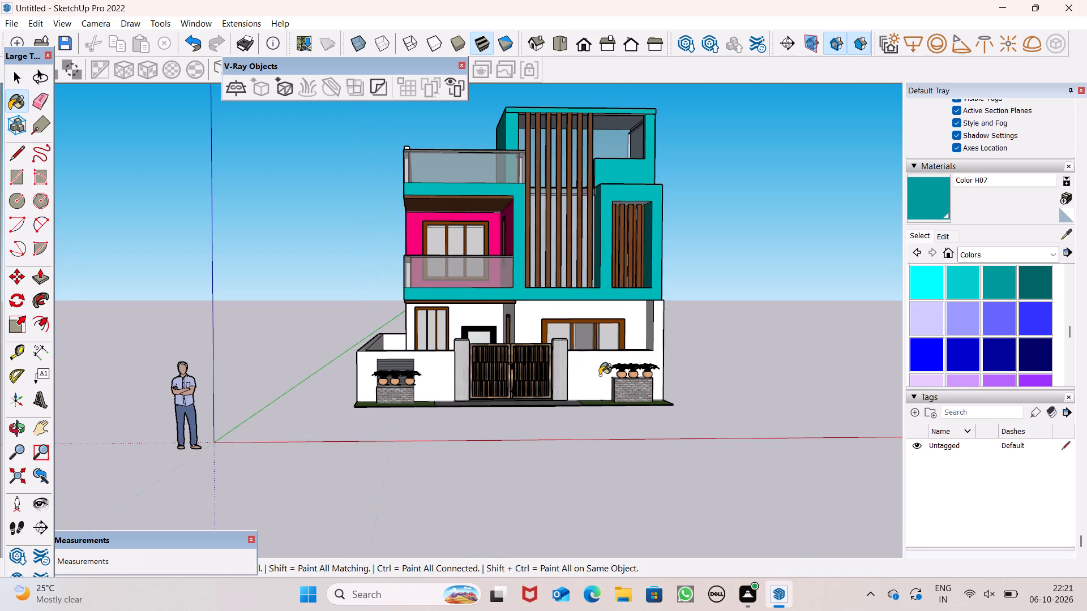
{"action": "scroll", "coordinate": [593, 373], "scroll_direction": "up", "scroll_amount": 1}
{"action": "middle_click_drag", "start_coordinate": [622, 378], "coordinate": [615, 426]}
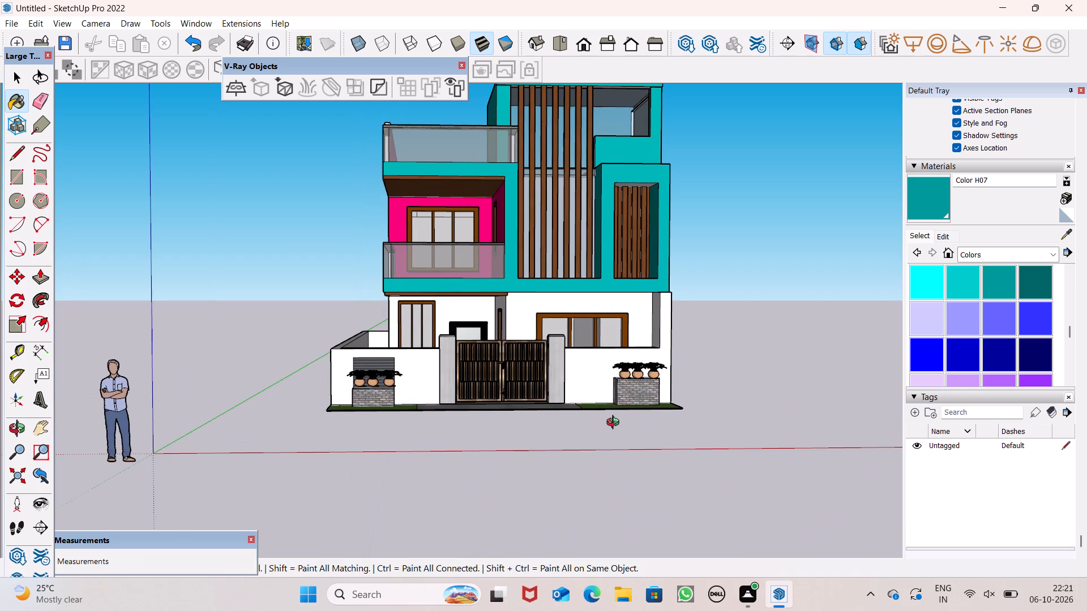
{"action": "scroll", "coordinate": [588, 340], "scroll_direction": "down", "scroll_amount": 2}
{"action": "middle_click_drag", "start_coordinate": [606, 397], "coordinate": [598, 334]}
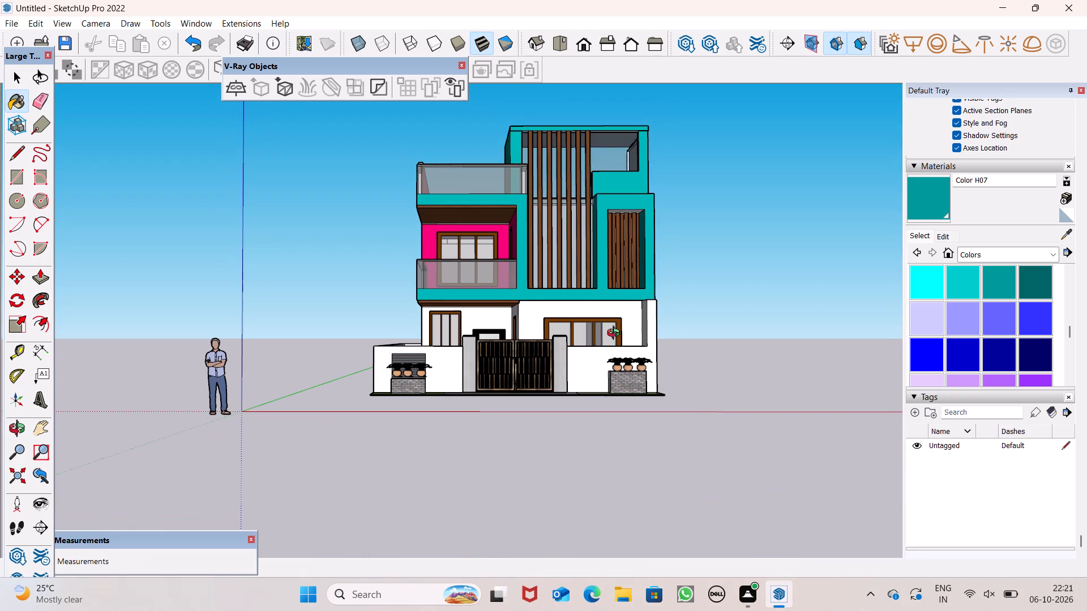
{"action": "scroll", "coordinate": [1011, 298], "scroll_direction": "down", "scroll_amount": 5}
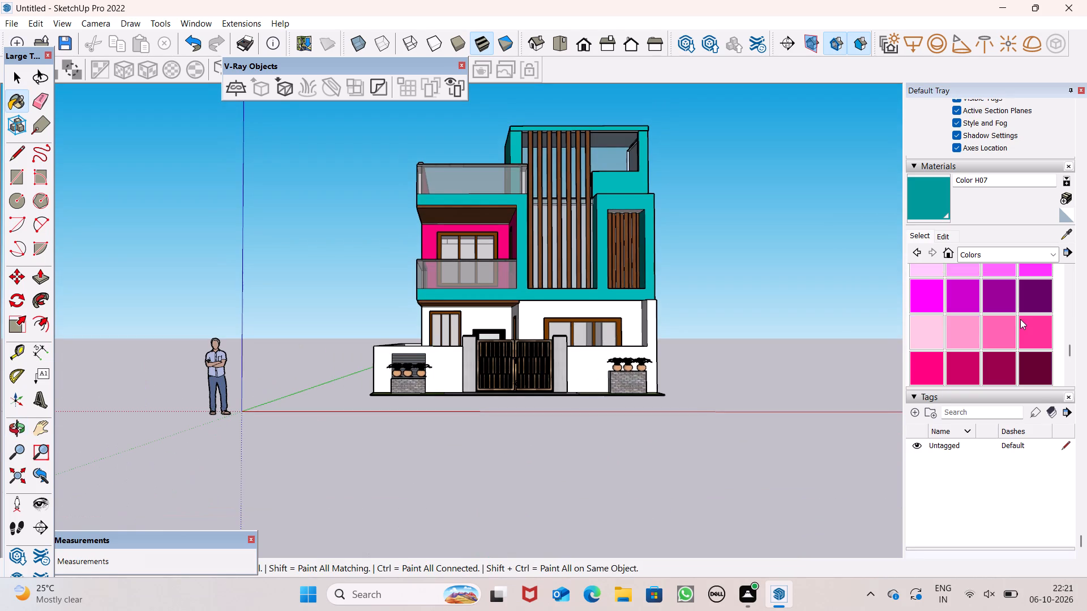
{"action": "scroll", "coordinate": [1021, 320], "scroll_direction": "up", "scroll_amount": 4}
{"action": "scroll", "coordinate": [1021, 329], "scroll_direction": "down", "scroll_amount": 1}
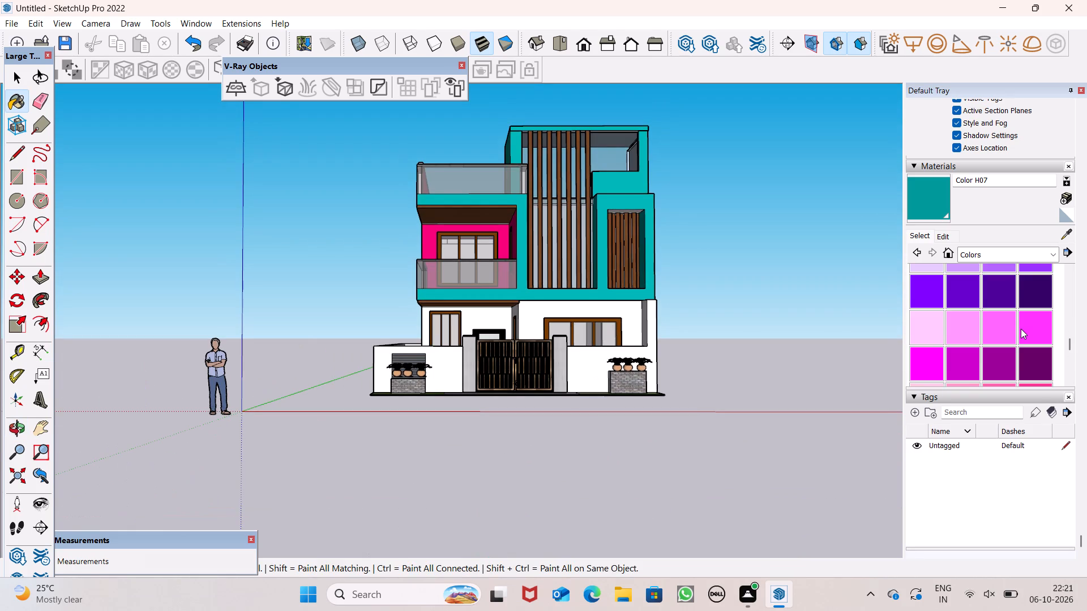
{"action": "scroll", "coordinate": [1021, 329], "scroll_direction": "down", "scroll_amount": 1}
{"action": "left_click", "coordinate": [968, 367]}
{"action": "middle_click_drag", "start_coordinate": [620, 311], "coordinate": [666, 354]}
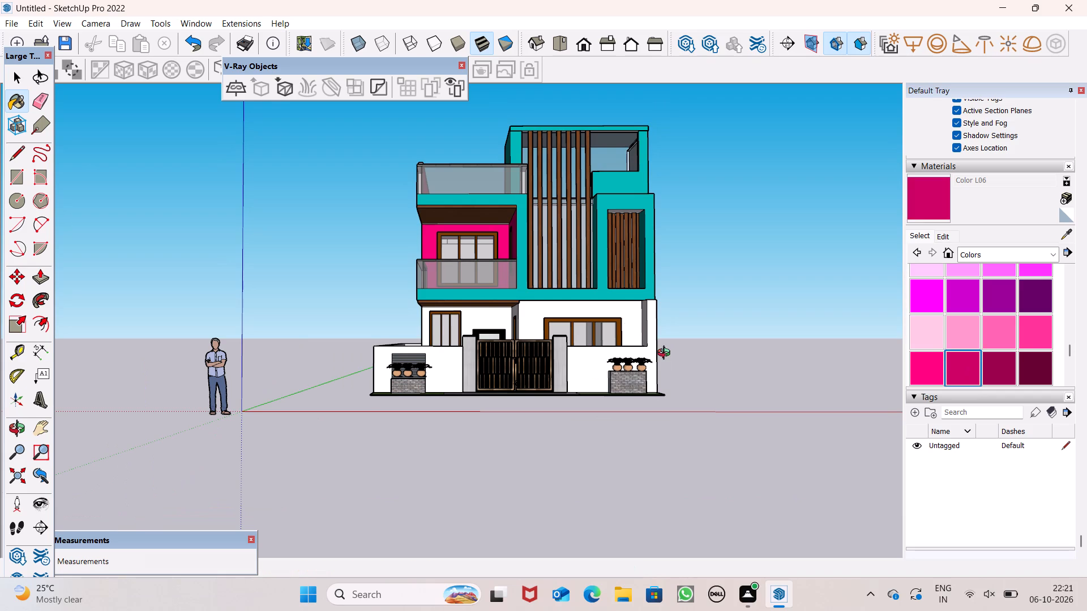
{"action": "middle_click_drag", "start_coordinate": [666, 354], "coordinate": [757, 402]}
{"action": "scroll", "coordinate": [542, 347], "scroll_direction": "up", "scroll_amount": 7}
{"action": "scroll", "coordinate": [457, 341], "scroll_direction": "up", "scroll_amount": 7}
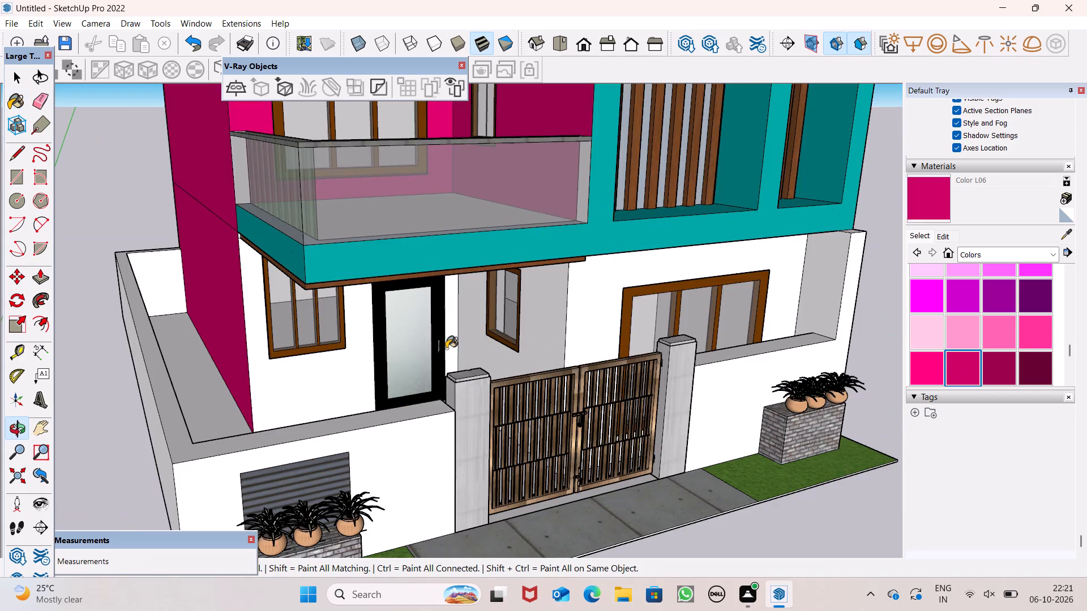
{"action": "left_click", "coordinate": [299, 361]}
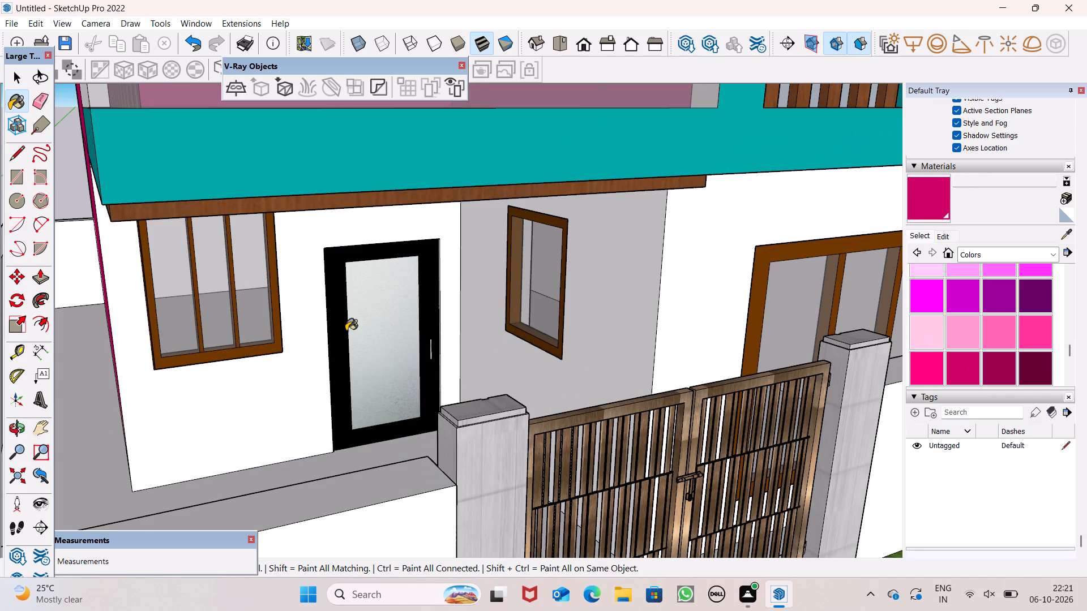
Paint the ground-floor front wall around the wide window and the side wall with the narrow window with Color L16.
{"action": "scroll", "coordinate": [378, 315], "scroll_direction": "down", "scroll_amount": 3}
{"action": "scroll", "coordinate": [481, 324], "scroll_direction": "down", "scroll_amount": 5}
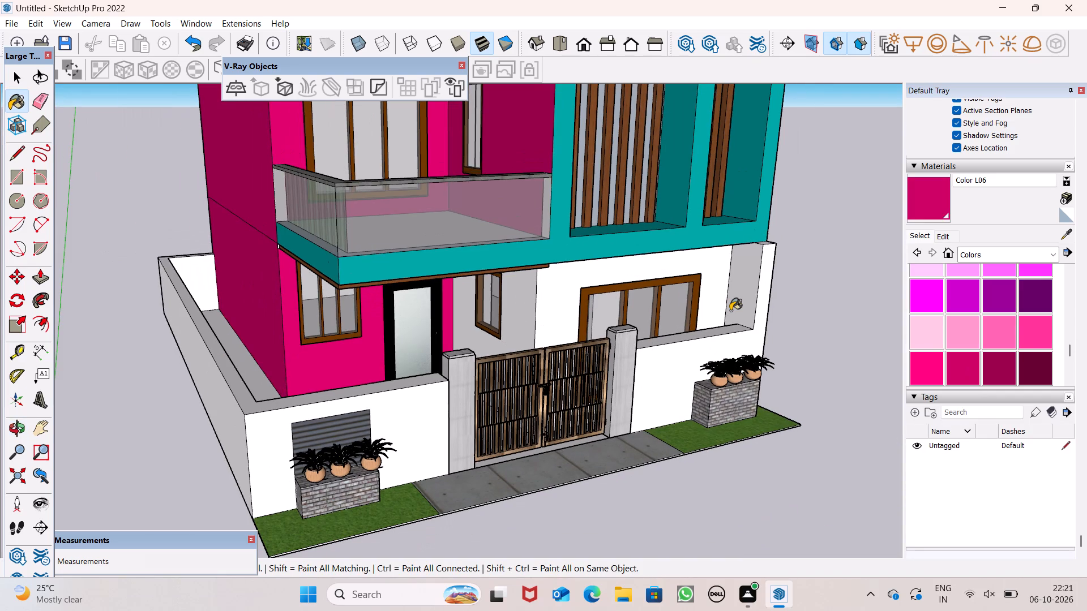
{"action": "scroll", "coordinate": [1037, 352], "scroll_direction": "down", "scroll_amount": 2}
{"action": "scroll", "coordinate": [1033, 338], "scroll_direction": "up", "scroll_amount": 2}
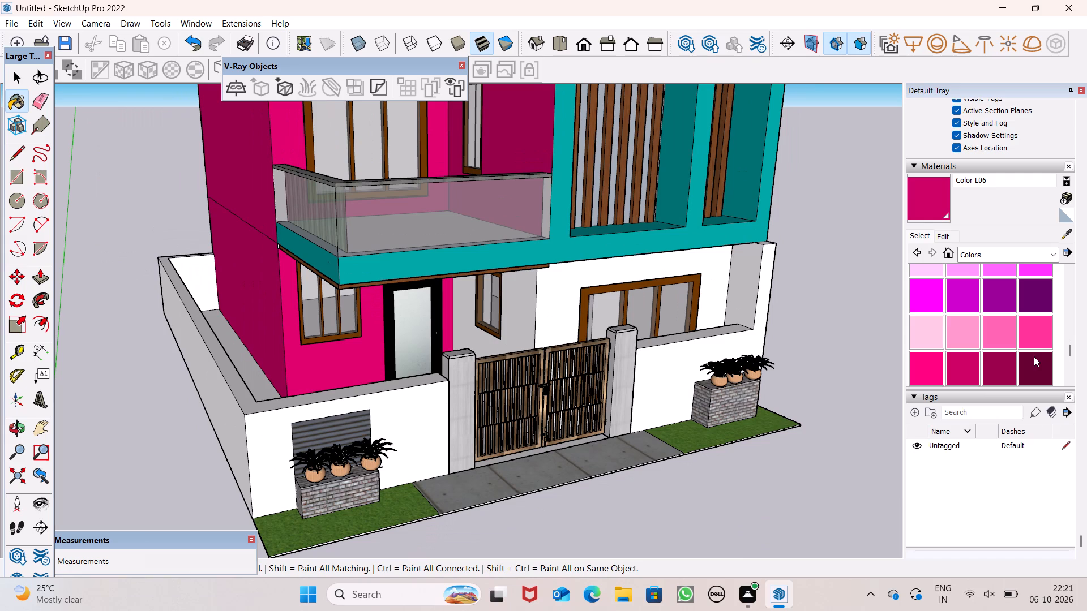
{"action": "left_click", "coordinate": [1034, 358]}
{"action": "left_click", "coordinate": [718, 266]}
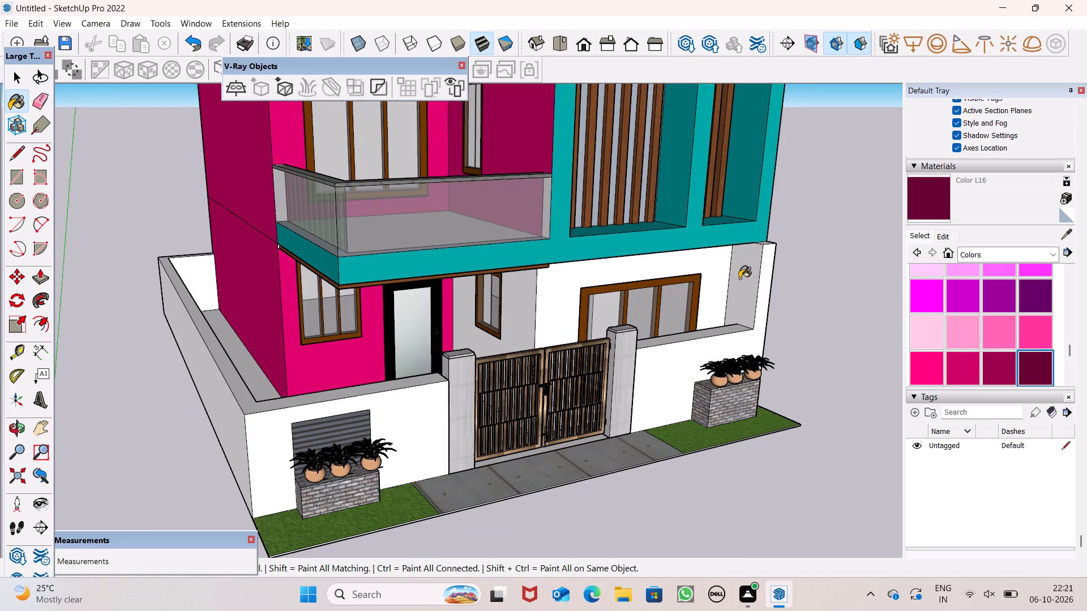
{"action": "left_click", "coordinate": [527, 290]}
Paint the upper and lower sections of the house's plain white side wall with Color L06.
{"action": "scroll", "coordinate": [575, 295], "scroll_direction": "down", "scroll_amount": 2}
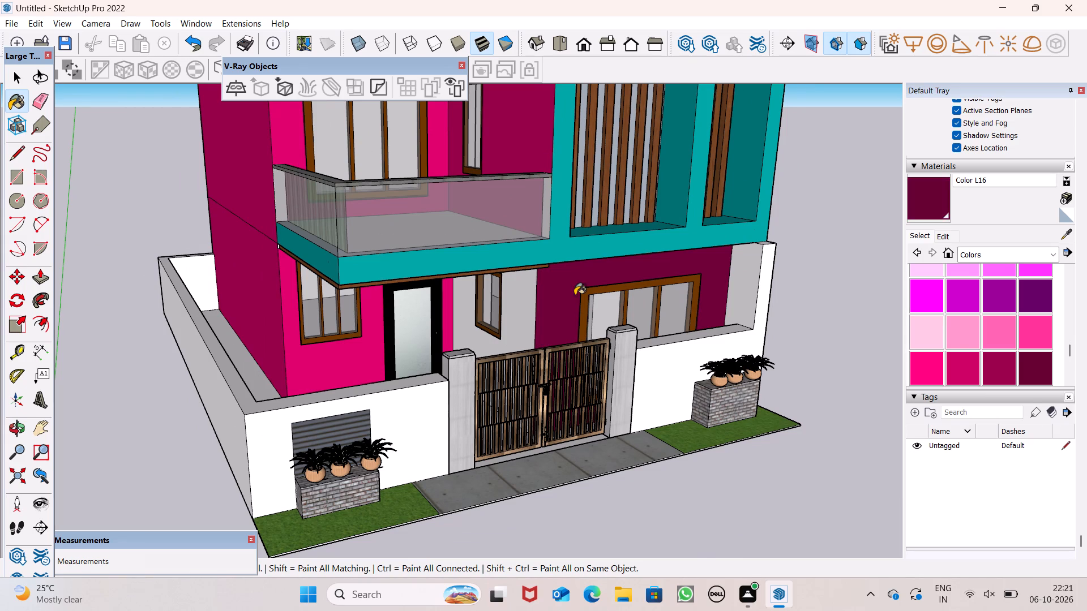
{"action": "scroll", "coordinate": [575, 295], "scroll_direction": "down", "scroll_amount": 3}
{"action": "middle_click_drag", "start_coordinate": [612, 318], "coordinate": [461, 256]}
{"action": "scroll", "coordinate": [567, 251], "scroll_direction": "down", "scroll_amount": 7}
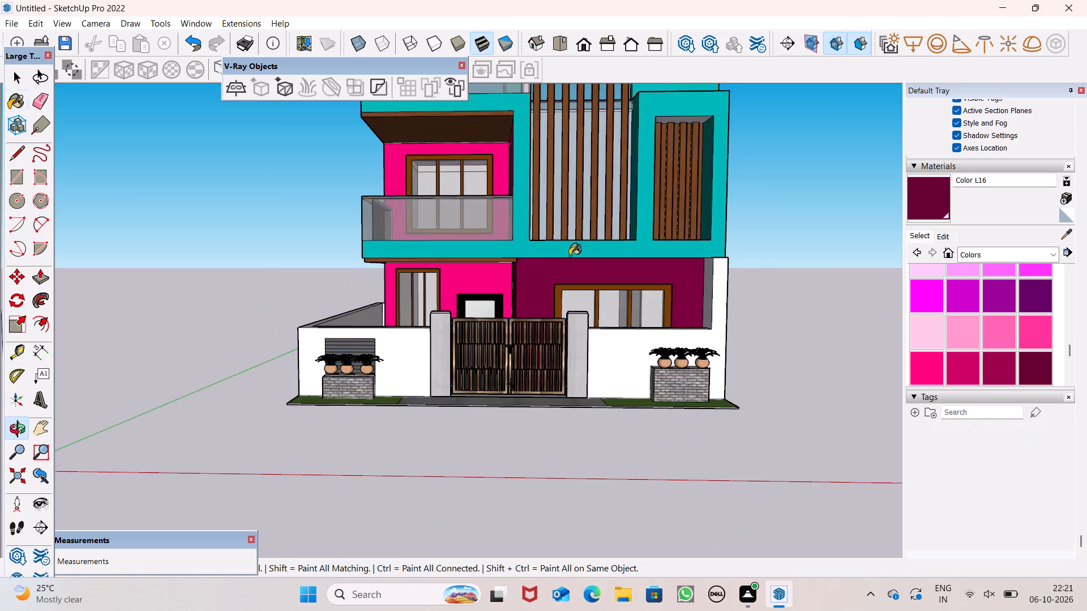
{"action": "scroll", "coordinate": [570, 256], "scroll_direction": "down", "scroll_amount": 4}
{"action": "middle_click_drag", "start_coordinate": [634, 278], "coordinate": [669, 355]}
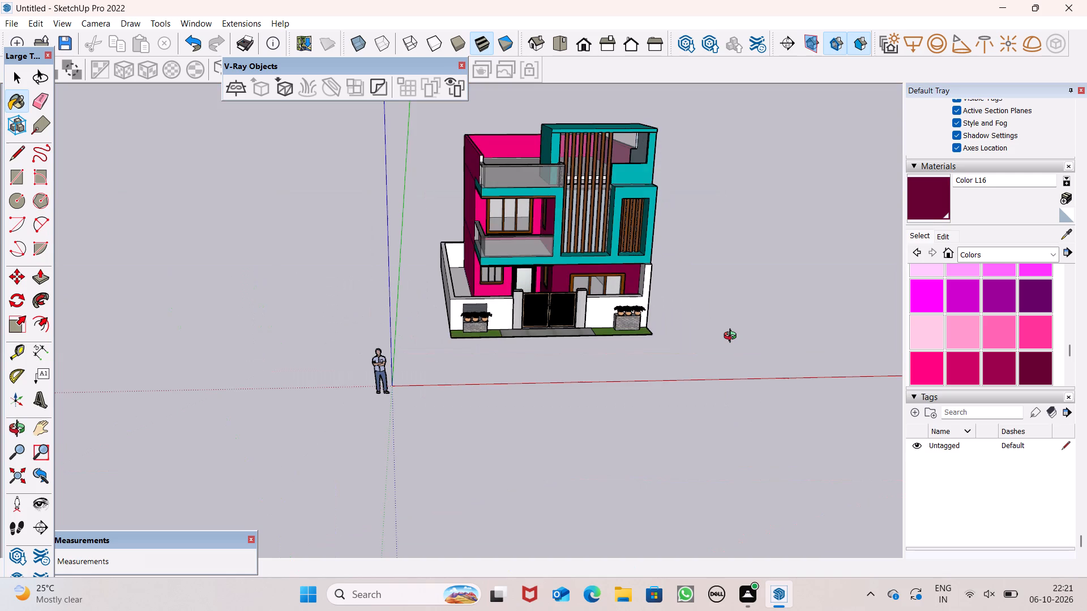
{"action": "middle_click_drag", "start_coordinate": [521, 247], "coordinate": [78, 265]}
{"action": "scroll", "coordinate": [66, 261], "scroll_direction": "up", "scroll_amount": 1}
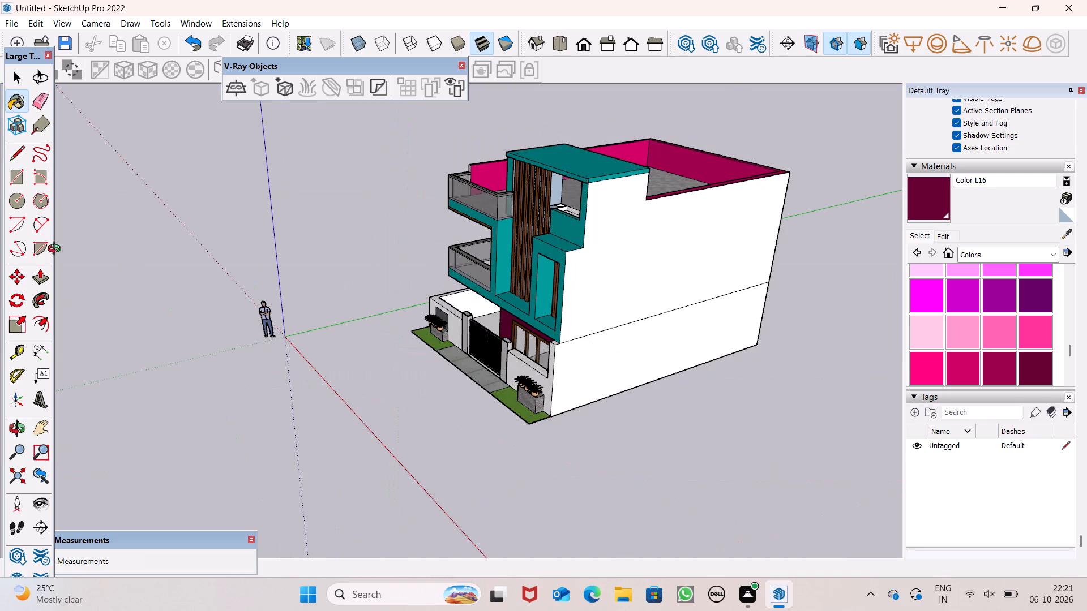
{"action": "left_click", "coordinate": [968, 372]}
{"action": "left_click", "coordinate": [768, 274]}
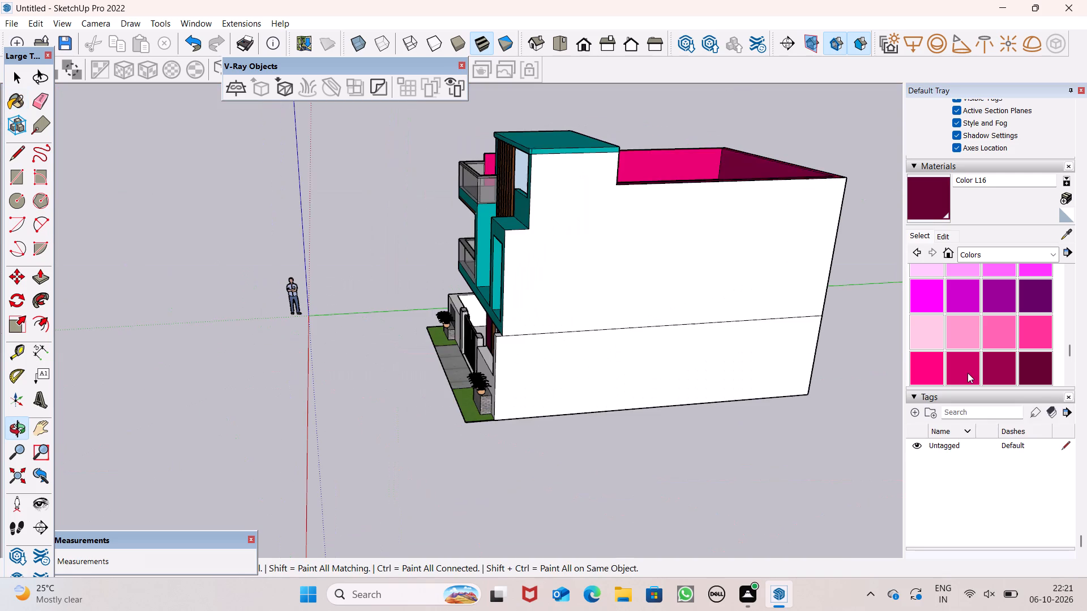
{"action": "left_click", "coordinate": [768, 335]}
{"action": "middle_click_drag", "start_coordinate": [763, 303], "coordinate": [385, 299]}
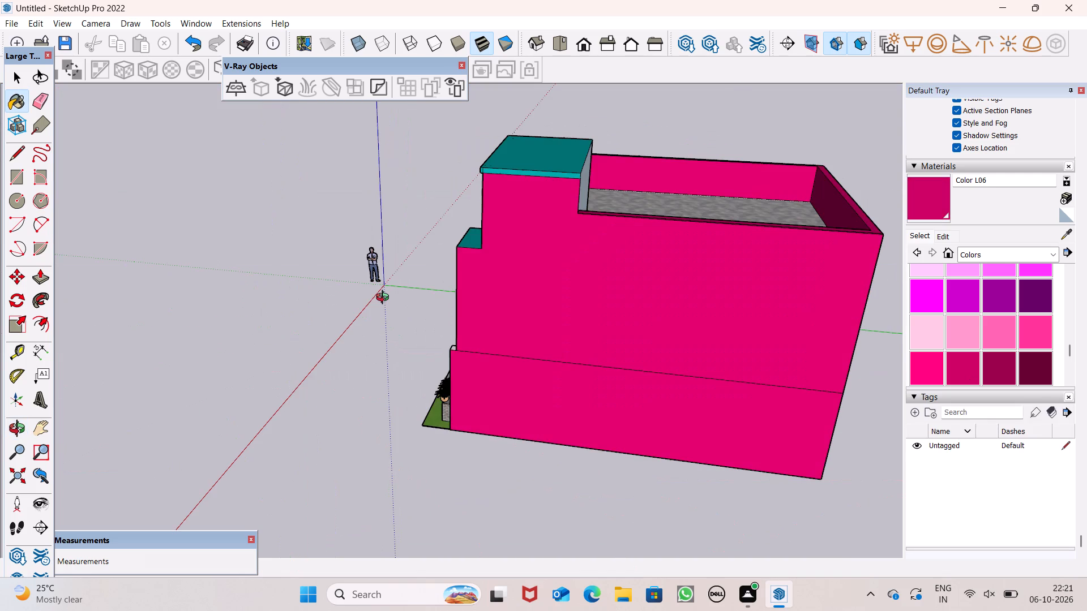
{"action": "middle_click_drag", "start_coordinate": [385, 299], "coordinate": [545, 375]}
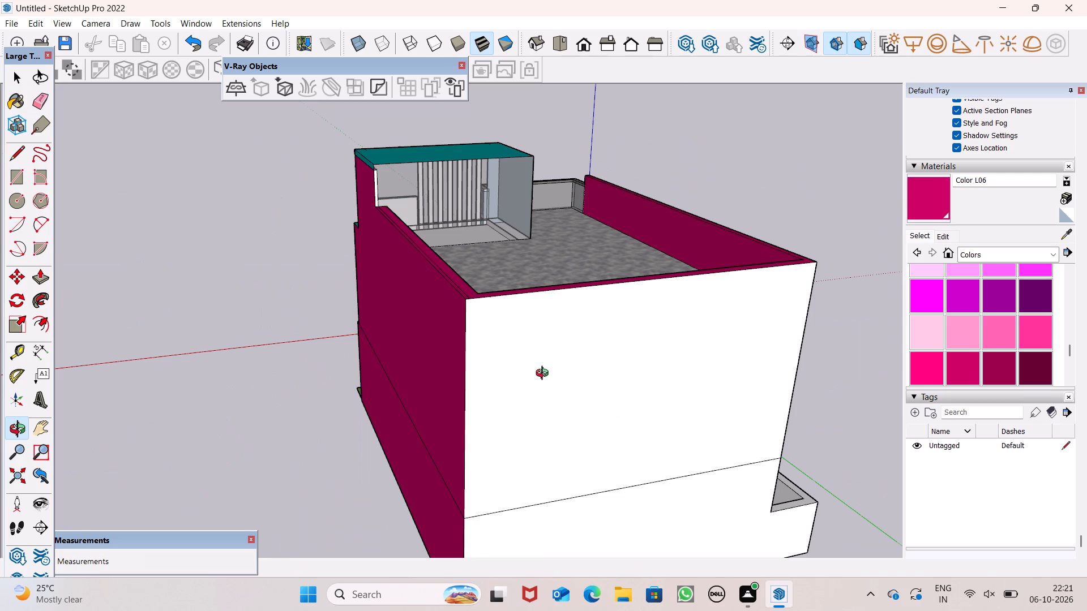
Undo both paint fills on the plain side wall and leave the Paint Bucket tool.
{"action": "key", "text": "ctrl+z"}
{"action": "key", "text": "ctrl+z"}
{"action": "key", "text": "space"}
Examine the house from the rear, the plain side wall and the front to review the wall colours.
{"action": "middle_click_drag", "start_coordinate": [645, 376], "coordinate": [465, 366]}
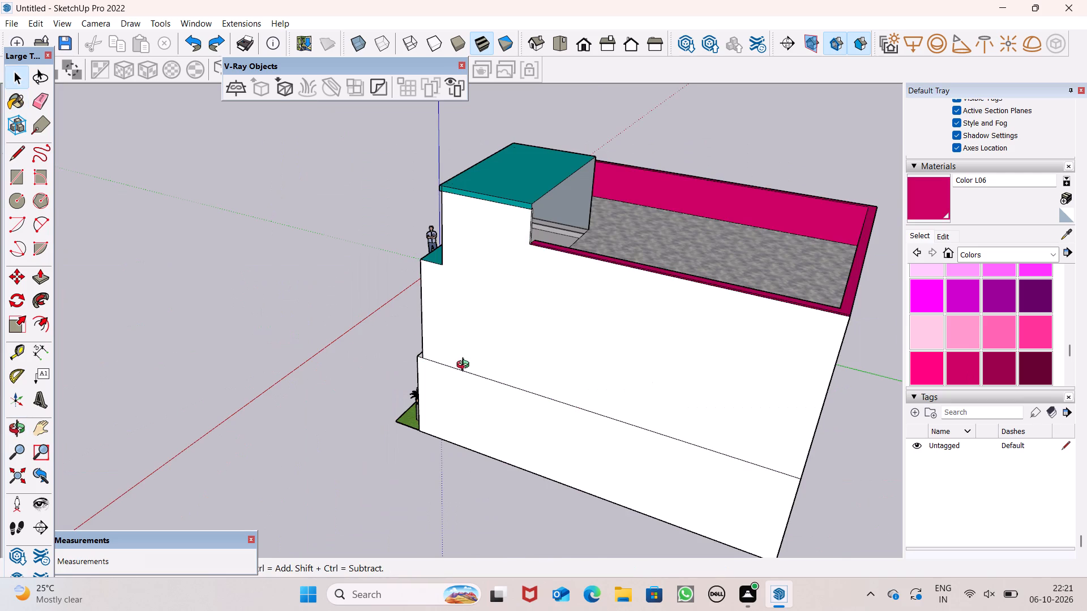
{"action": "middle_click_drag", "start_coordinate": [465, 366], "coordinate": [1063, 346]}
{"action": "scroll", "coordinate": [783, 325], "scroll_direction": "up", "scroll_amount": 1}
{"action": "middle_click_drag", "start_coordinate": [786, 325], "coordinate": [914, 293]}
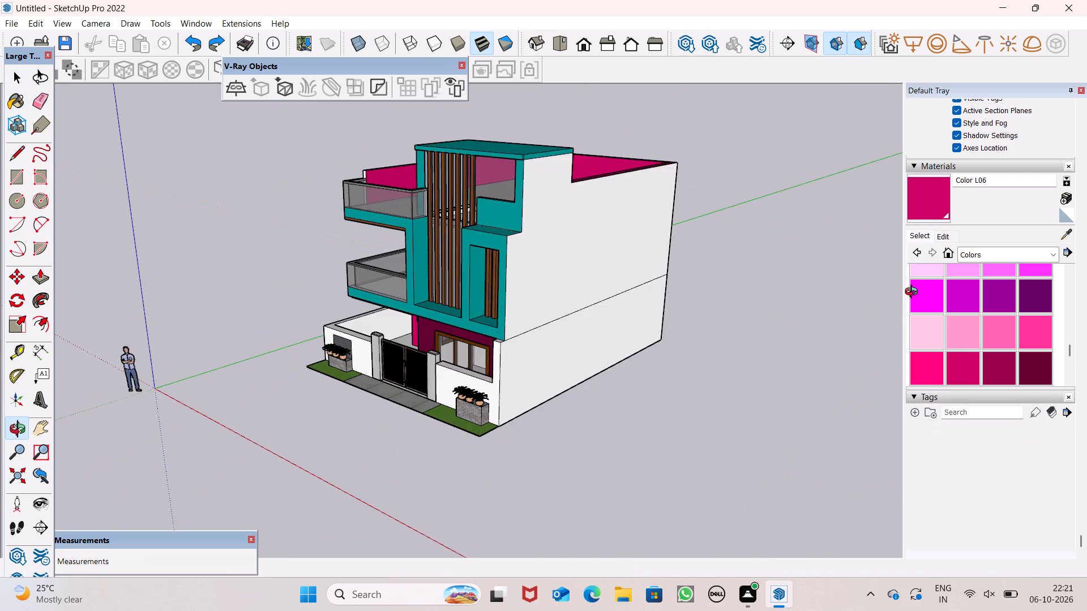
{"action": "middle_click_drag", "start_coordinate": [914, 293], "coordinate": [914, 295]}
{"action": "middle_click_drag", "start_coordinate": [700, 315], "coordinate": [756, 309]}
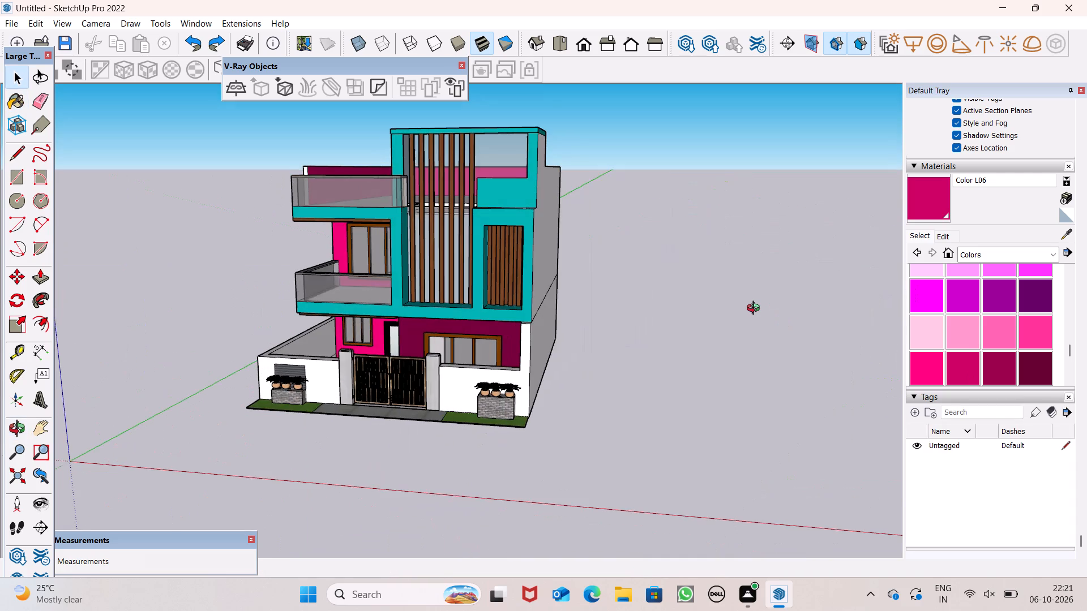
{"action": "middle_click_drag", "start_coordinate": [756, 309], "coordinate": [756, 311]}
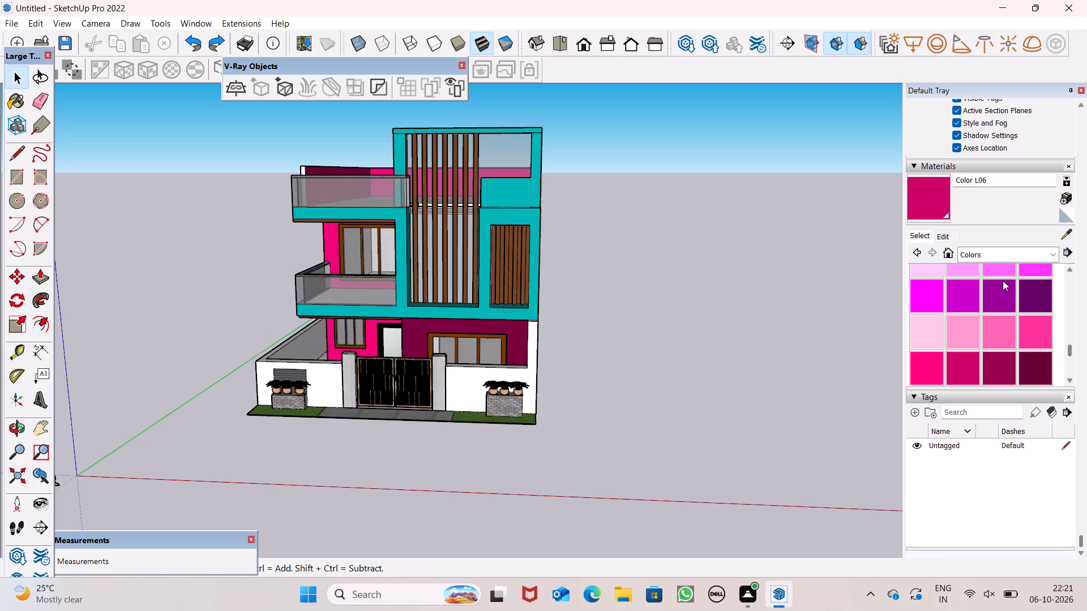
Look through the Brick, Cladding and Siding material collection.
{"action": "left_click", "coordinate": [1047, 253]}
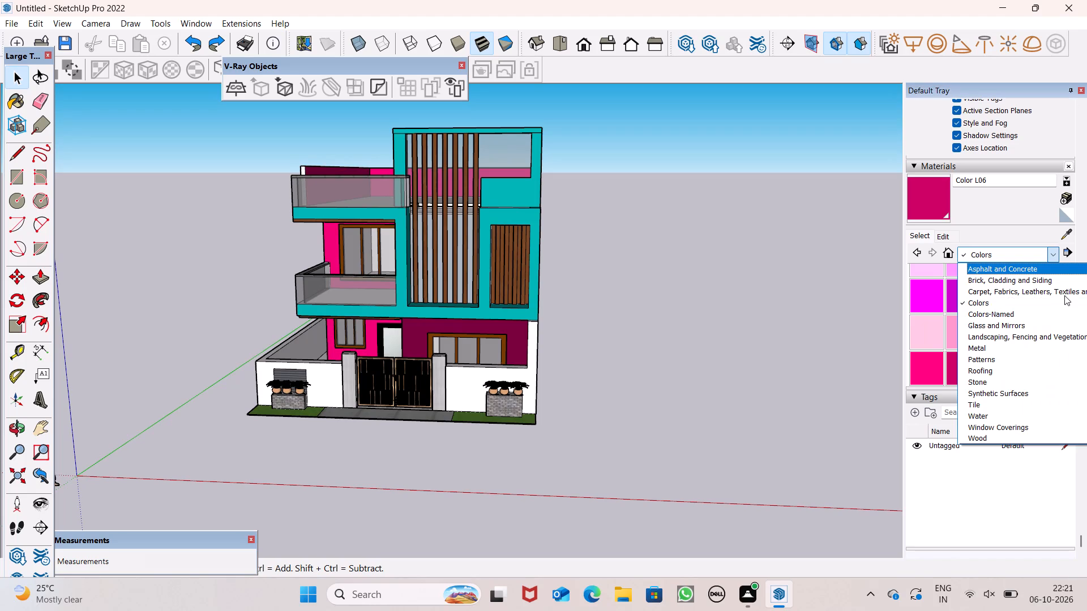
{"action": "left_click", "coordinate": [1053, 277]}
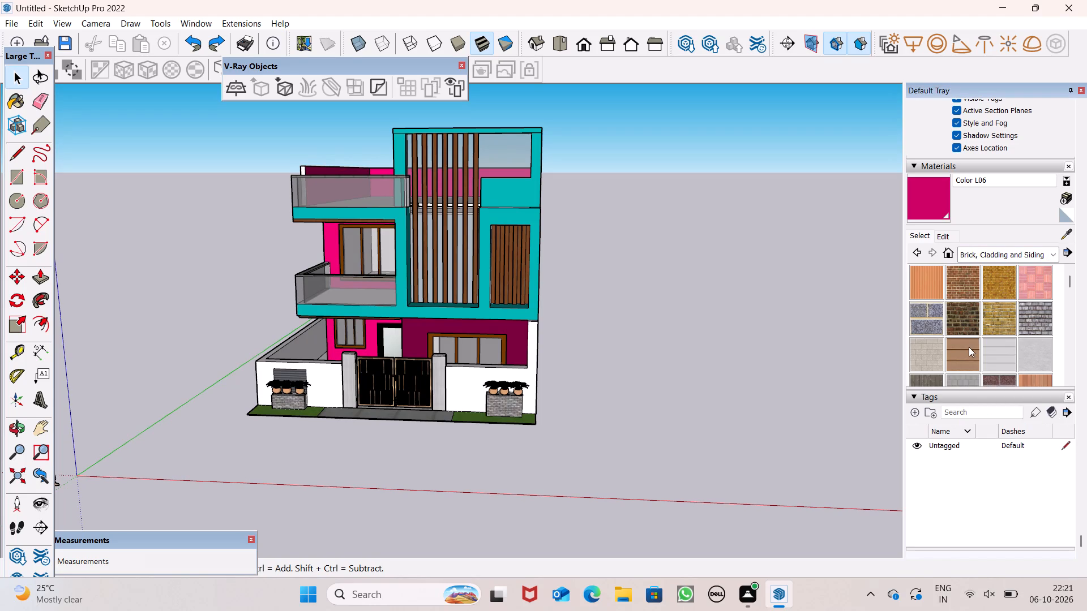
{"action": "scroll", "coordinate": [969, 346], "scroll_direction": "down", "scroll_amount": 2}
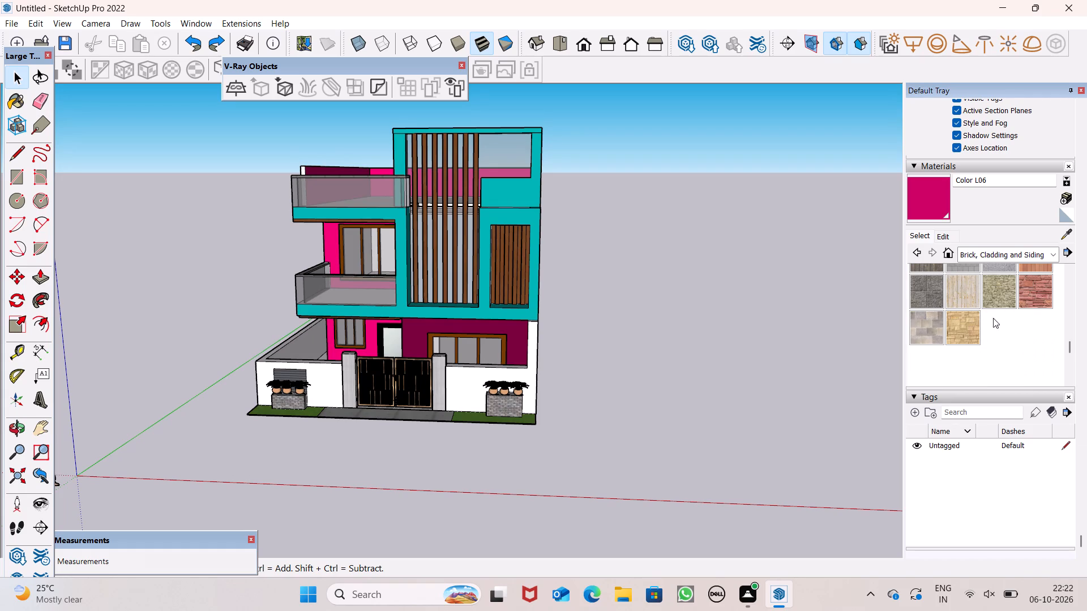
Paint the roof terrace floor with Blacktop Old 02 from the Asphalt and Concrete materials.
{"action": "left_click", "coordinate": [1054, 254]}
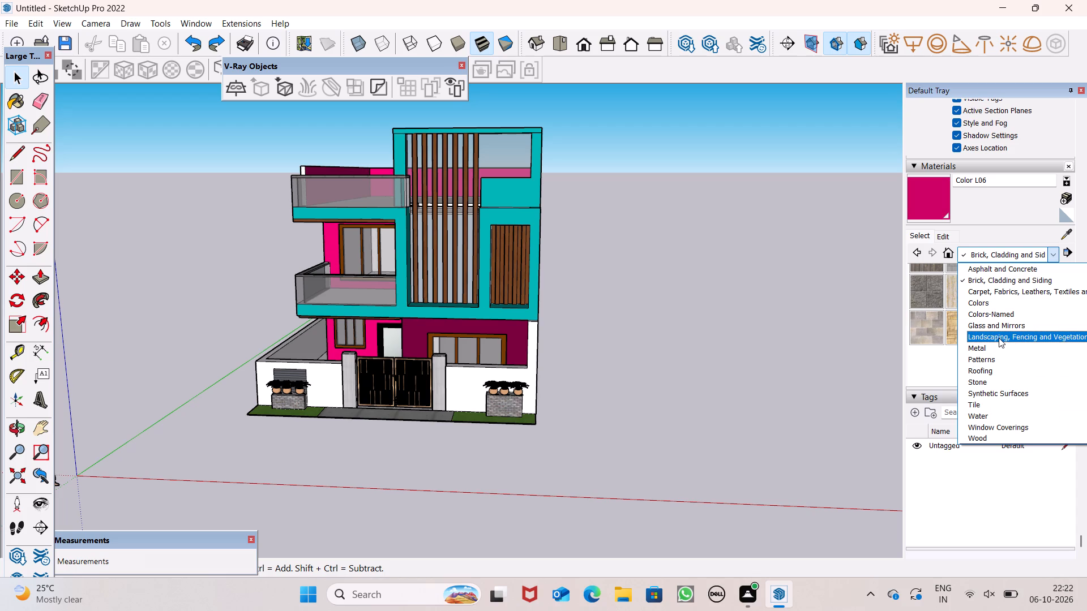
{"action": "scroll", "coordinate": [996, 290], "scroll_direction": "up", "scroll_amount": 1}
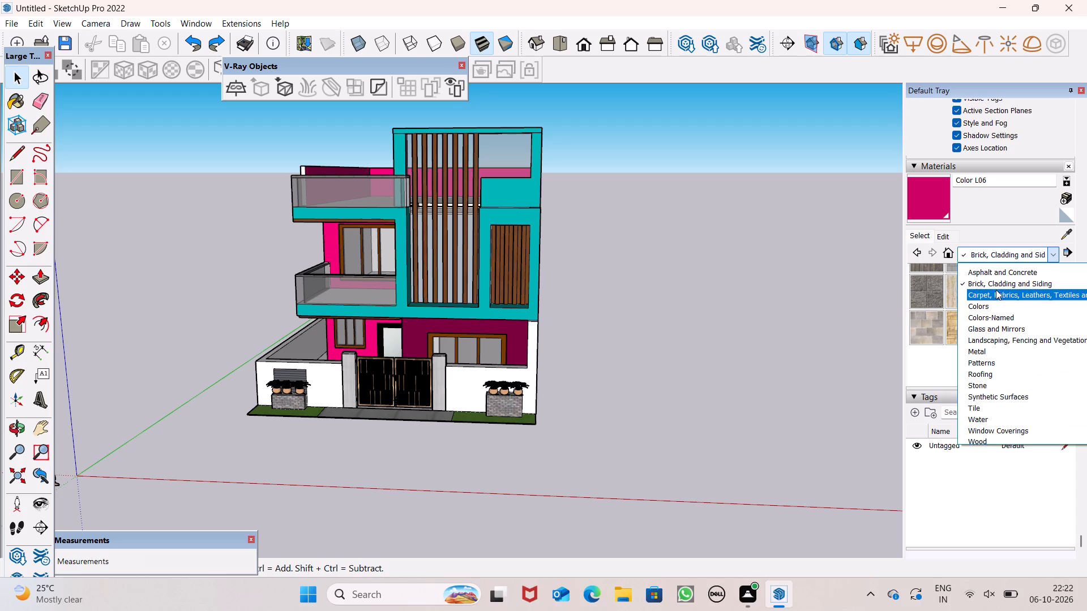
{"action": "scroll", "coordinate": [996, 290], "scroll_direction": "up", "scroll_amount": 2}
{"action": "left_click", "coordinate": [1000, 303]}
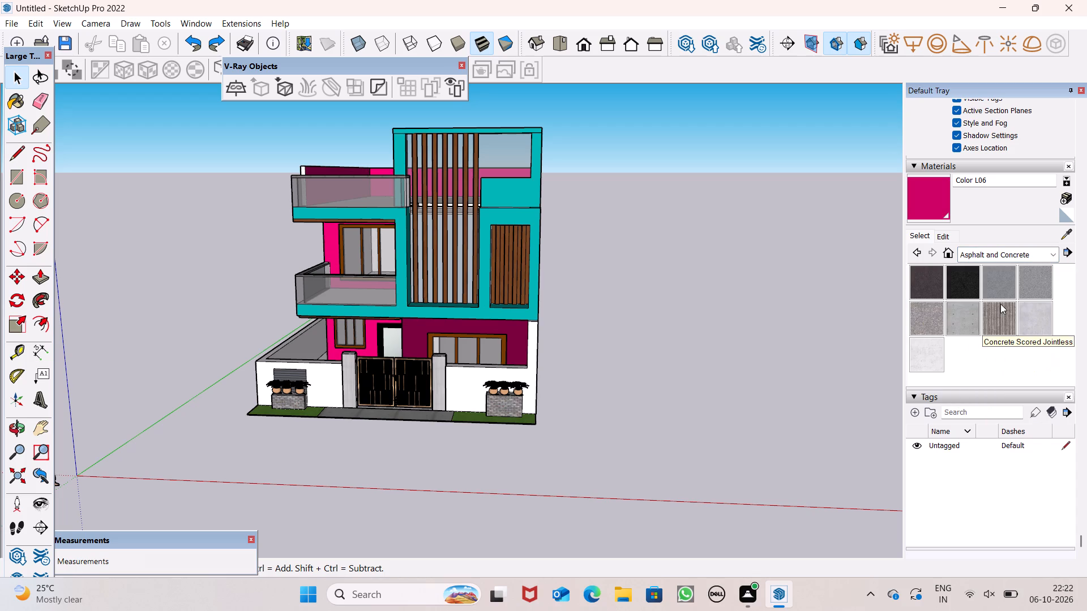
{"action": "scroll", "coordinate": [1003, 311], "scroll_direction": "up", "scroll_amount": 3}
{"action": "scroll", "coordinate": [1058, 421], "scroll_direction": "down", "scroll_amount": 2}
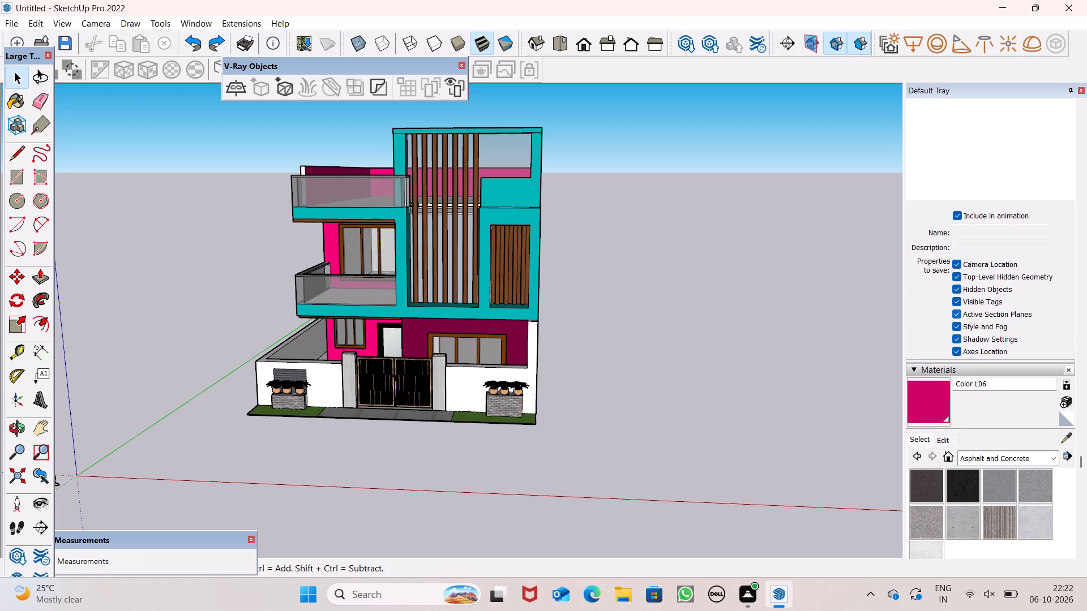
{"action": "left_click", "coordinate": [1055, 466]}
{"action": "left_click", "coordinate": [1055, 461]}
{"action": "scroll", "coordinate": [714, 287], "scroll_direction": "down", "scroll_amount": 5}
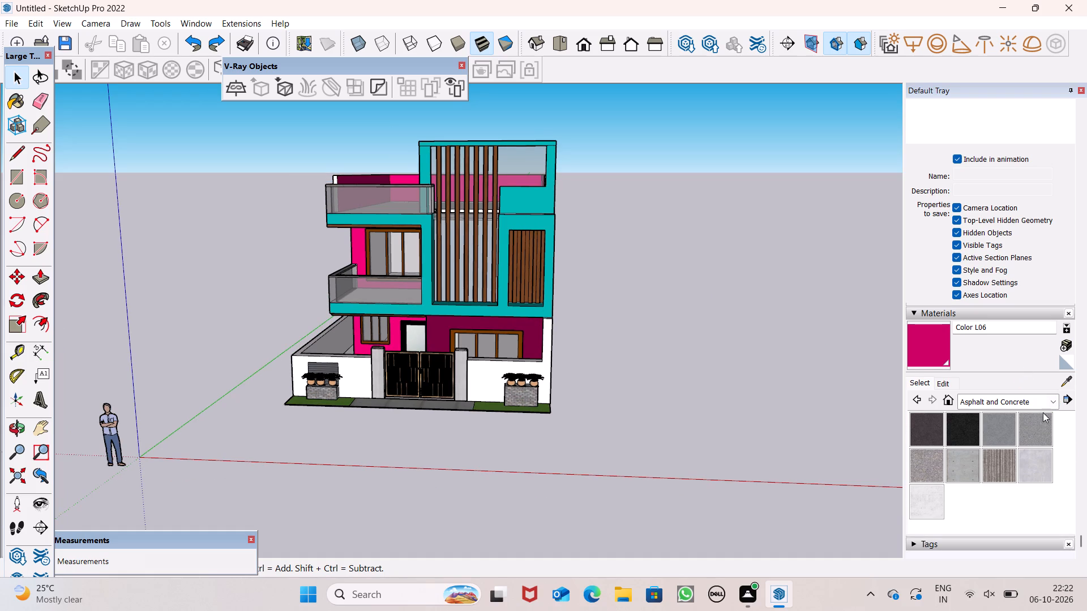
{"action": "left_click", "coordinate": [1034, 432]}
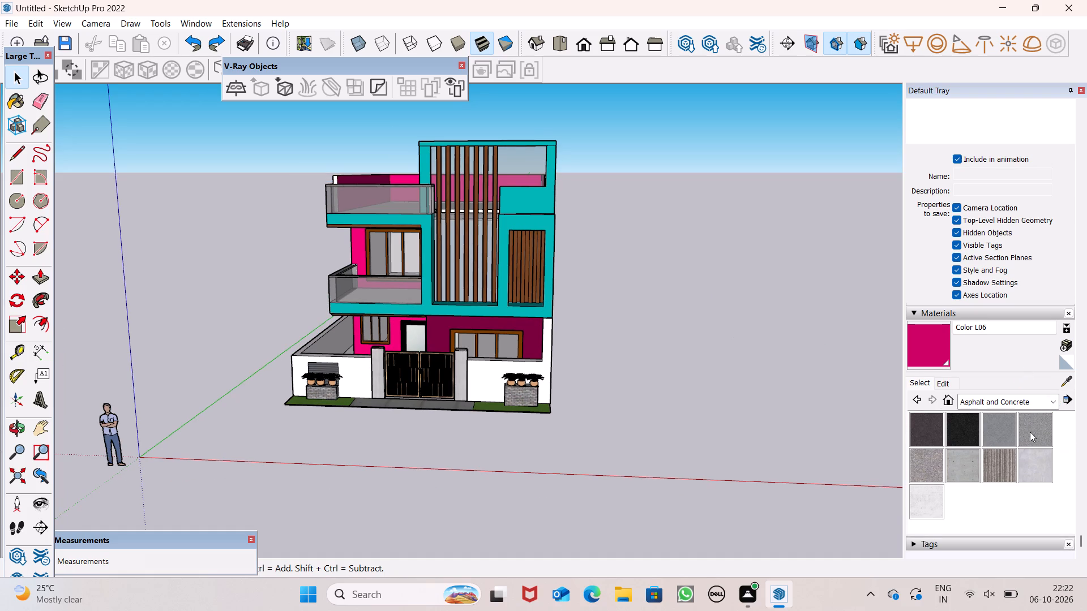
{"action": "left_click", "coordinate": [1030, 432]}
{"action": "scroll", "coordinate": [601, 275], "scroll_direction": "down", "scroll_amount": 3}
{"action": "middle_click_drag", "start_coordinate": [602, 279], "coordinate": [605, 511]}
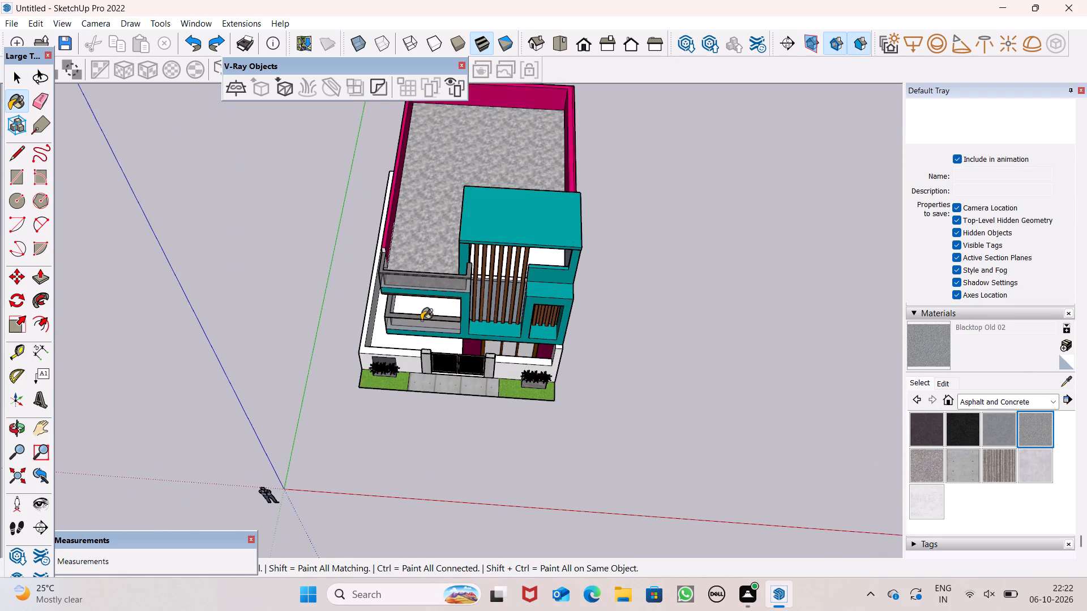
{"action": "left_click", "coordinate": [446, 235]}
Examine the roof terrace from above and the house's front facade at eye level.
{"action": "scroll", "coordinate": [720, 270], "scroll_direction": "down", "scroll_amount": 4}
{"action": "middle_click_drag", "start_coordinate": [739, 306], "coordinate": [739, 307]}
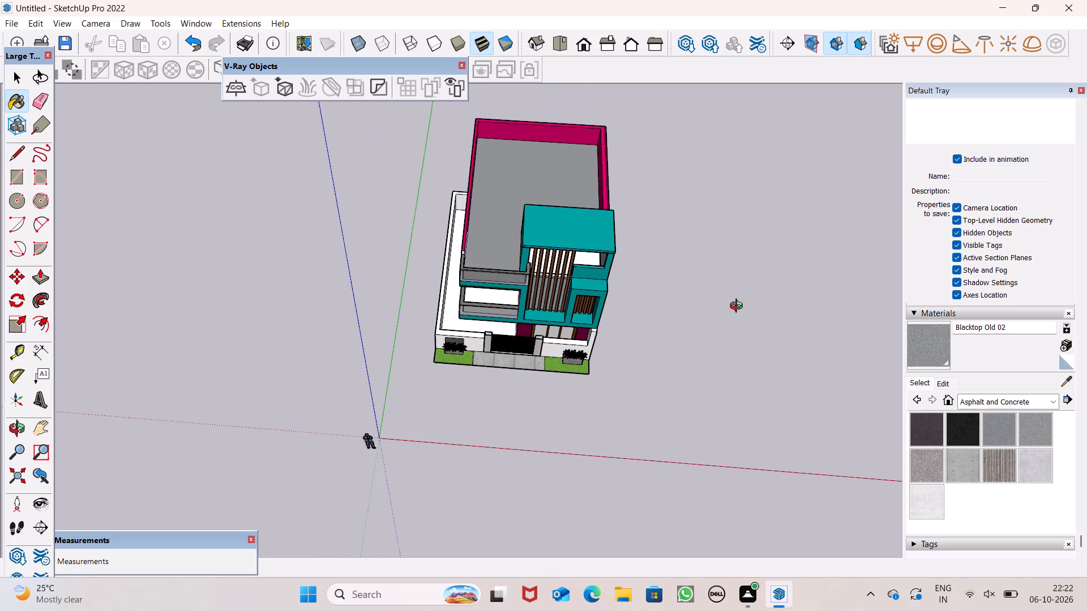
{"action": "middle_click_drag", "start_coordinate": [739, 307], "coordinate": [730, 96]}
{"action": "scroll", "coordinate": [724, 109], "scroll_direction": "up", "scroll_amount": 1}
{"action": "scroll", "coordinate": [810, 276], "scroll_direction": "down", "scroll_amount": 3}
{"action": "middle_click_drag", "start_coordinate": [752, 342], "coordinate": [773, 274]}
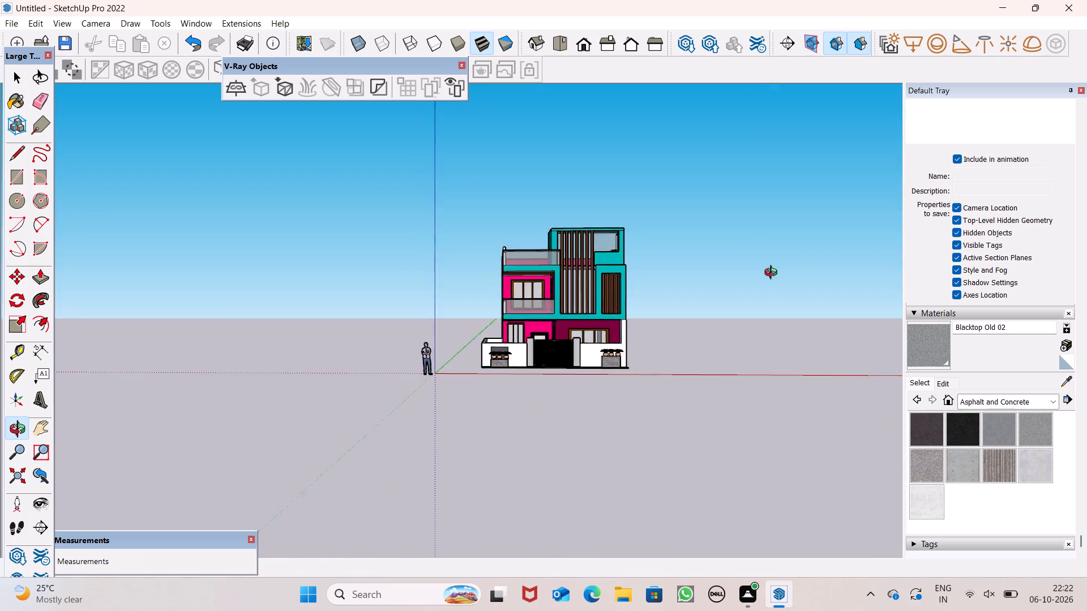
{"action": "middle_click_drag", "start_coordinate": [773, 274], "coordinate": [787, 295]}
{"action": "scroll", "coordinate": [783, 290], "scroll_direction": "up", "scroll_amount": 1}
Look through the Landscaping, Patterns, Metal, Carpet and Fabrics, and Brick, Cladding and Siding material collections.
{"action": "left_click", "coordinate": [1050, 404]}
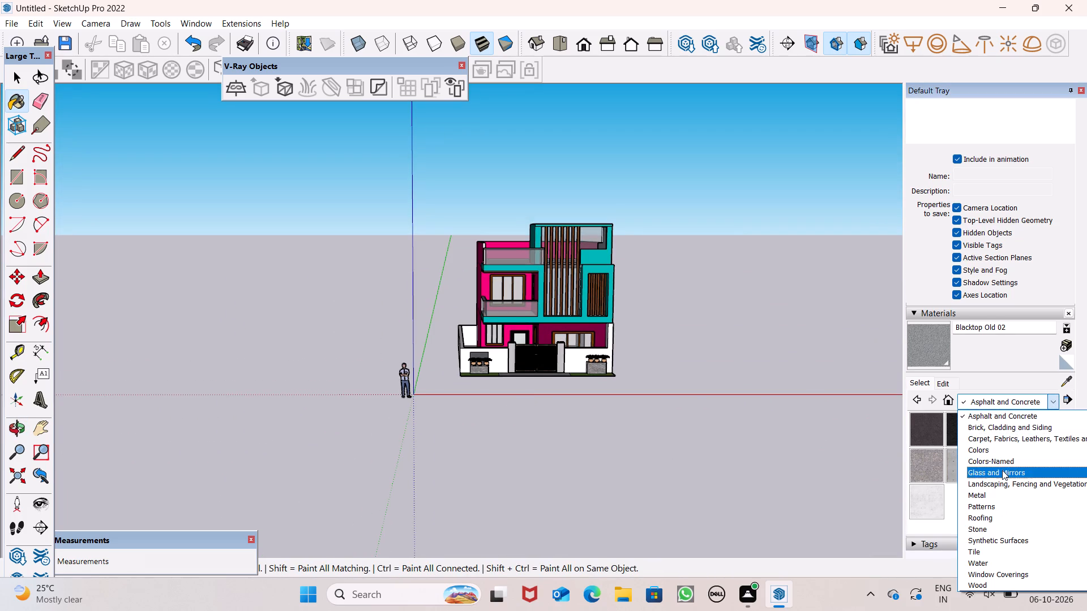
{"action": "left_click", "coordinate": [1004, 485]}
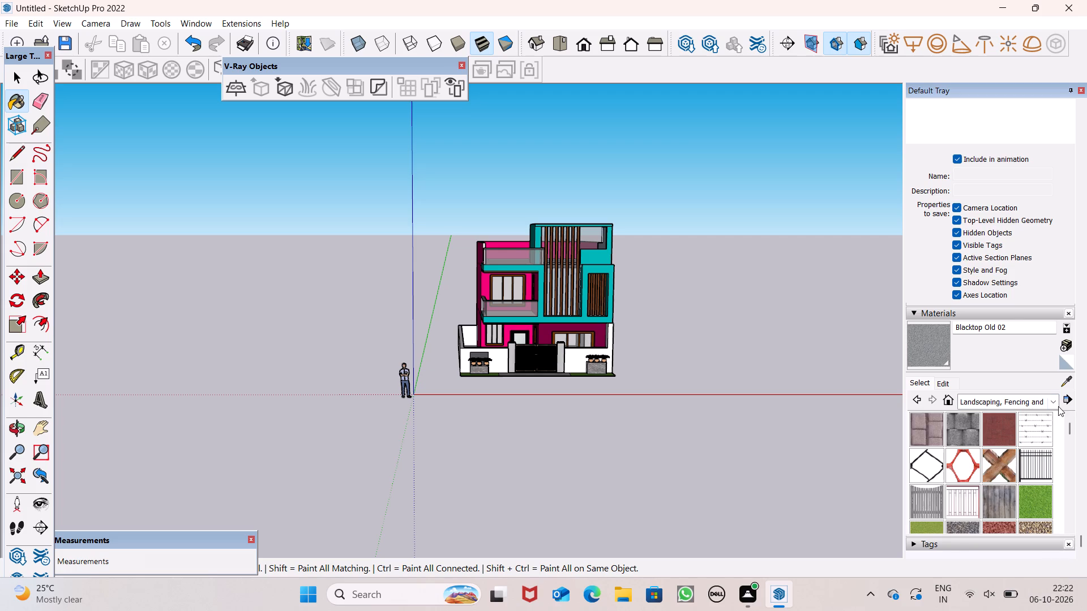
{"action": "left_click", "coordinate": [1054, 404]}
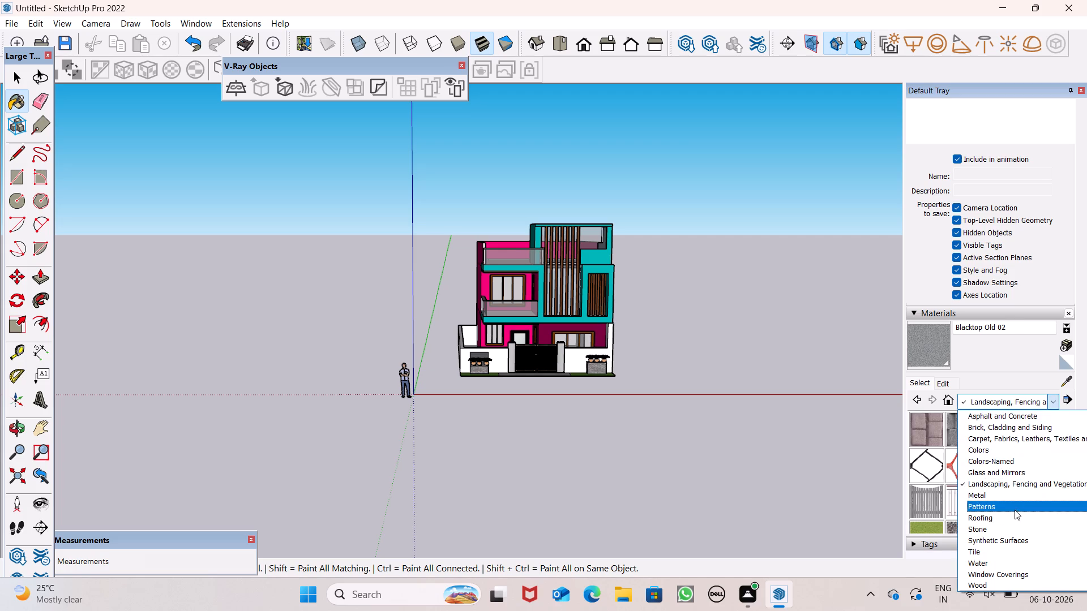
{"action": "left_click", "coordinate": [1015, 510]}
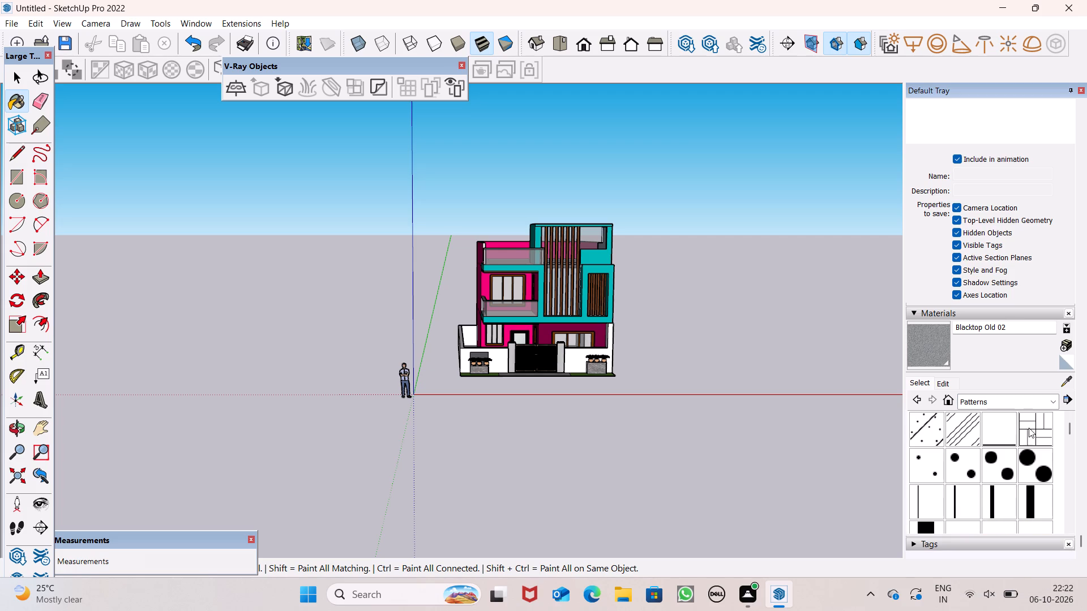
{"action": "scroll", "coordinate": [1029, 428], "scroll_direction": "down", "scroll_amount": 3}
{"action": "scroll", "coordinate": [1047, 492], "scroll_direction": "down", "scroll_amount": 1}
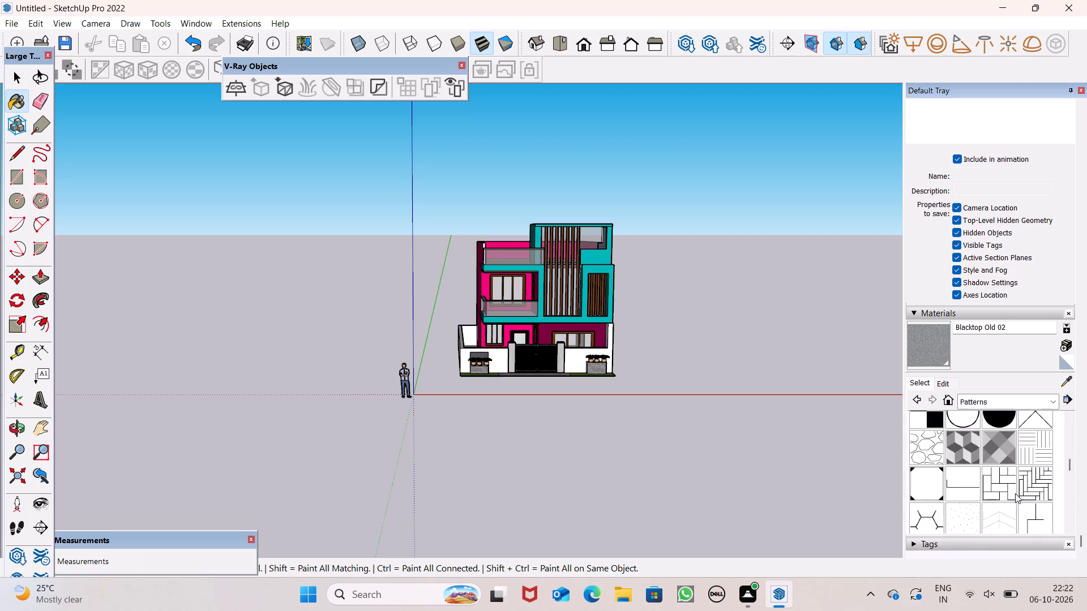
{"action": "scroll", "coordinate": [1011, 493], "scroll_direction": "down", "scroll_amount": 4}
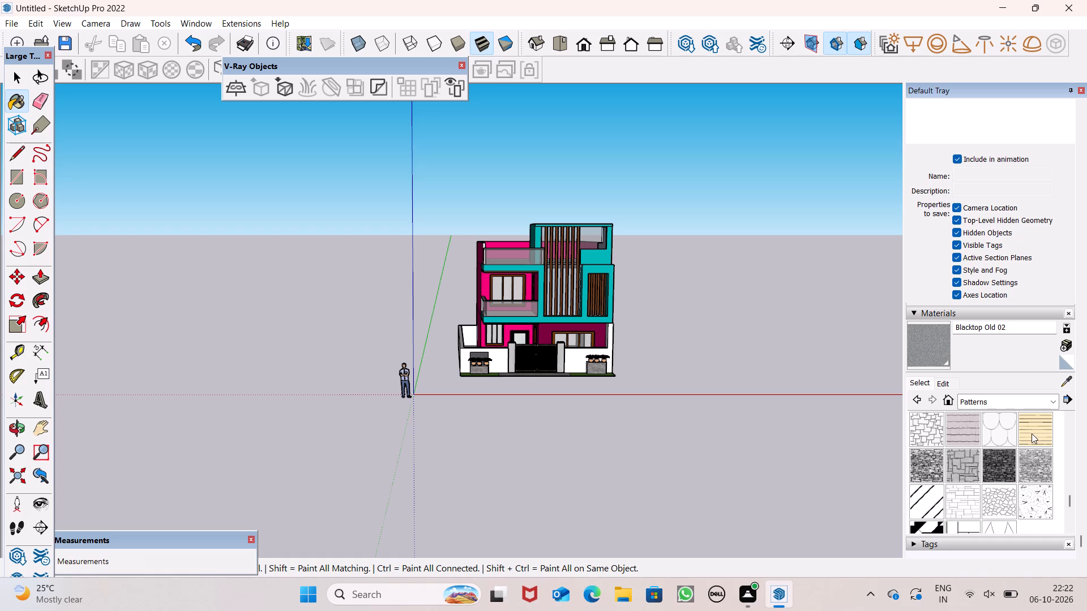
{"action": "scroll", "coordinate": [1037, 436], "scroll_direction": "down", "scroll_amount": 4}
{"action": "left_click", "coordinate": [1037, 403]}
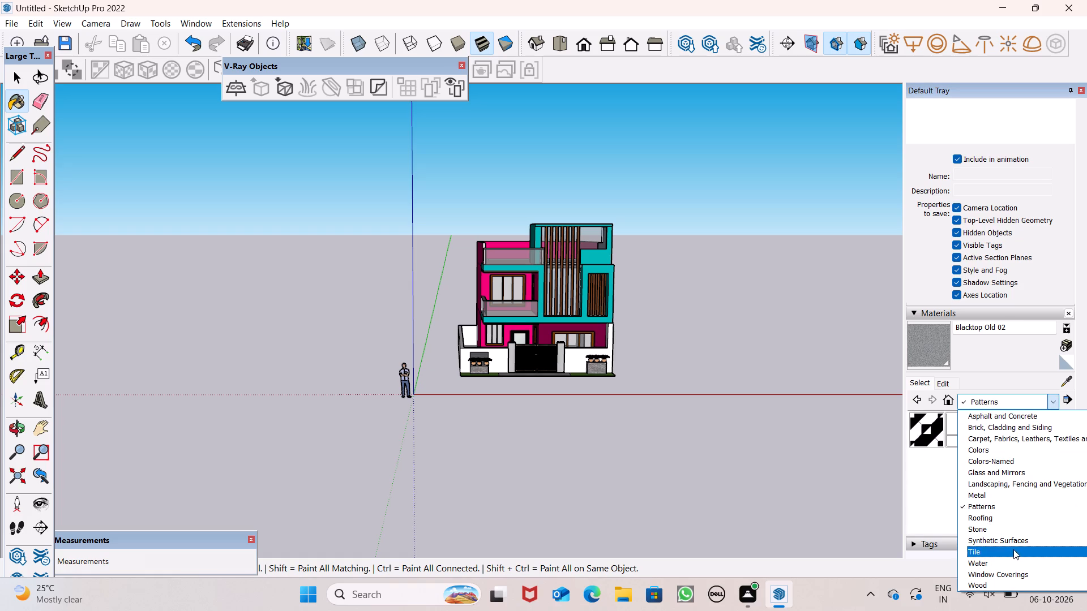
{"action": "left_click", "coordinate": [990, 496]}
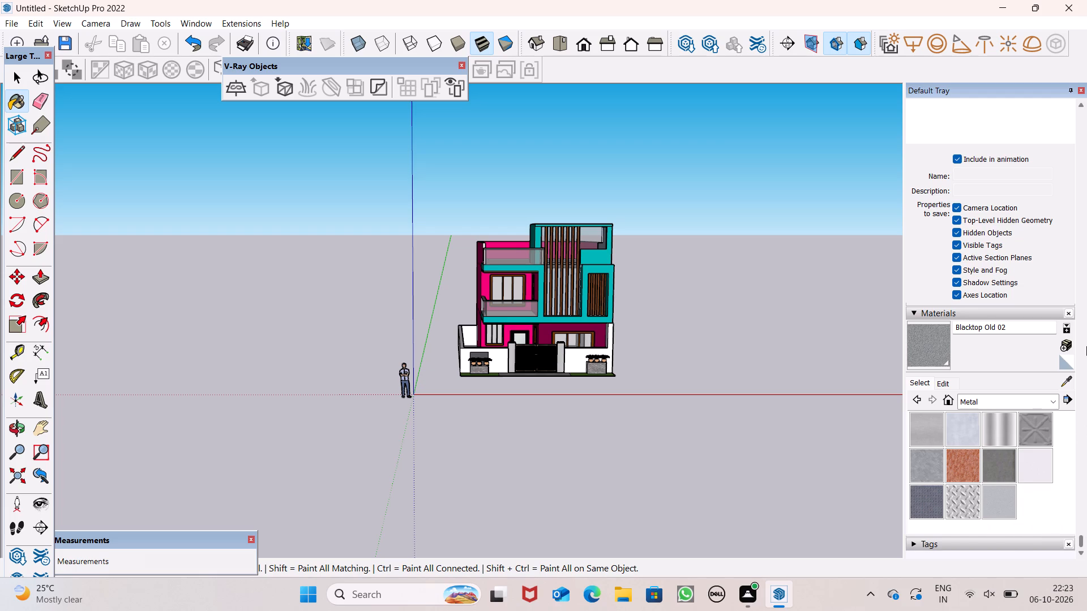
{"action": "left_click", "coordinate": [1055, 401]}
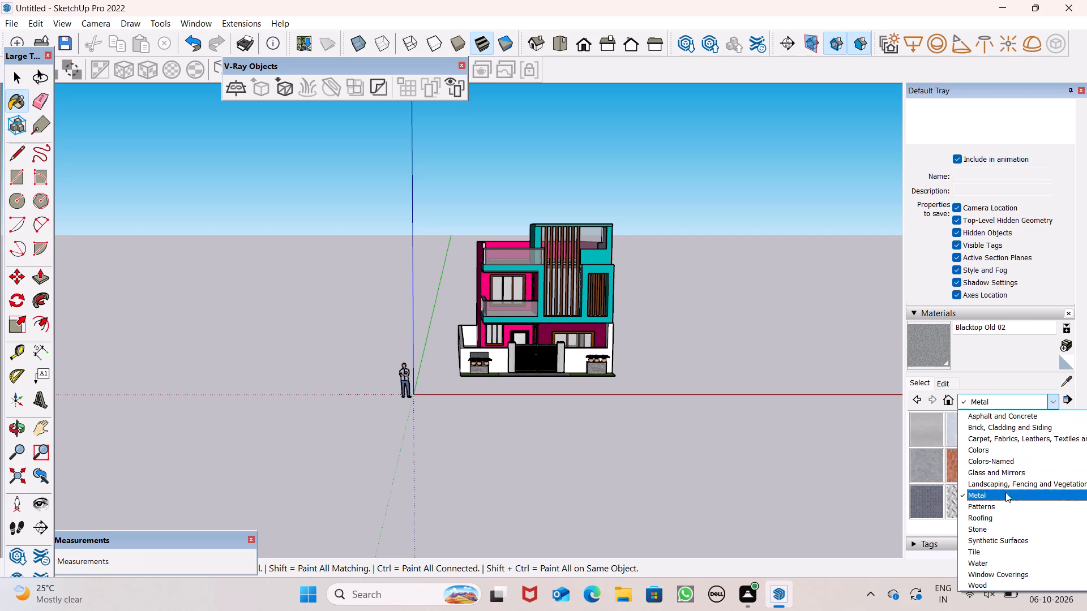
{"action": "left_click", "coordinate": [1010, 435]}
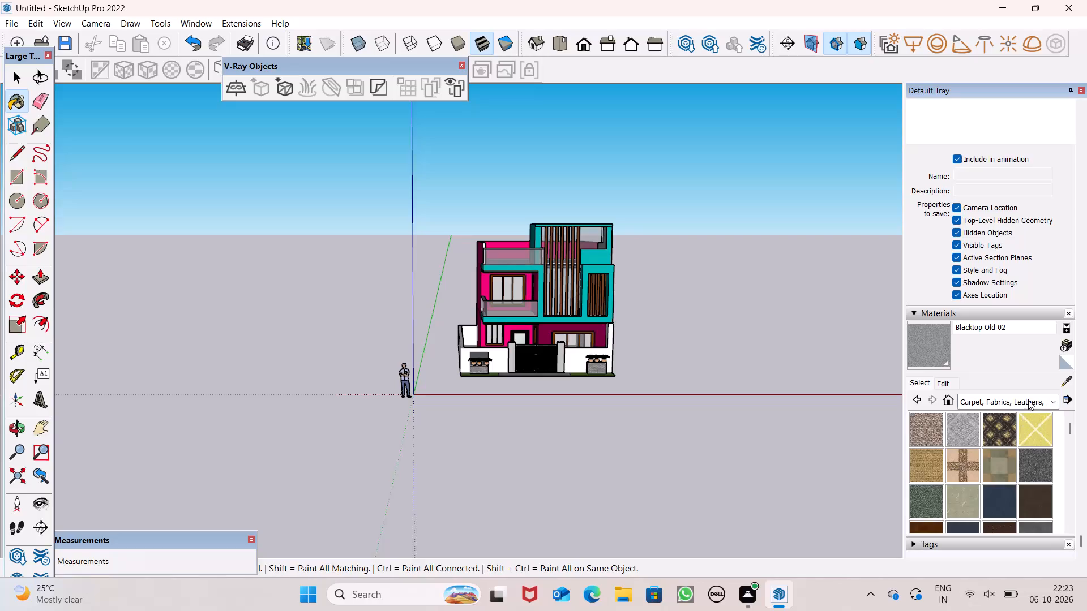
{"action": "left_click", "coordinate": [1028, 399]}
{"action": "left_click", "coordinate": [1024, 427]}
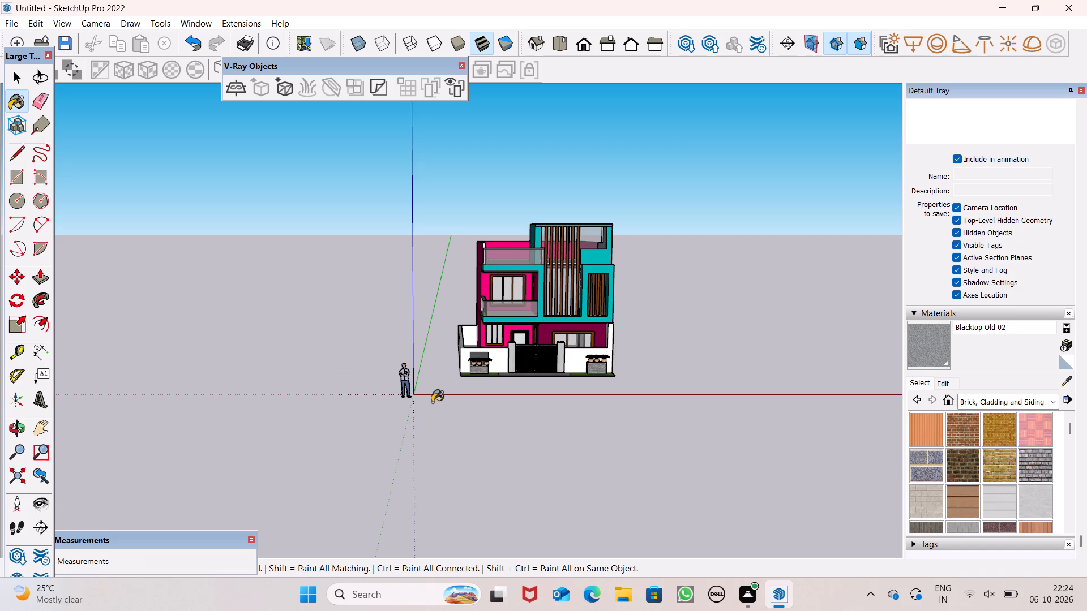
Examine the front facade, the magenta side wall and the white boundary wall around the gate and planters.
{"action": "scroll", "coordinate": [442, 403], "scroll_direction": "down", "scroll_amount": 3}
{"action": "scroll", "coordinate": [576, 325], "scroll_direction": "up", "scroll_amount": 3}
{"action": "scroll", "coordinate": [530, 358], "scroll_direction": "up", "scroll_amount": 4}
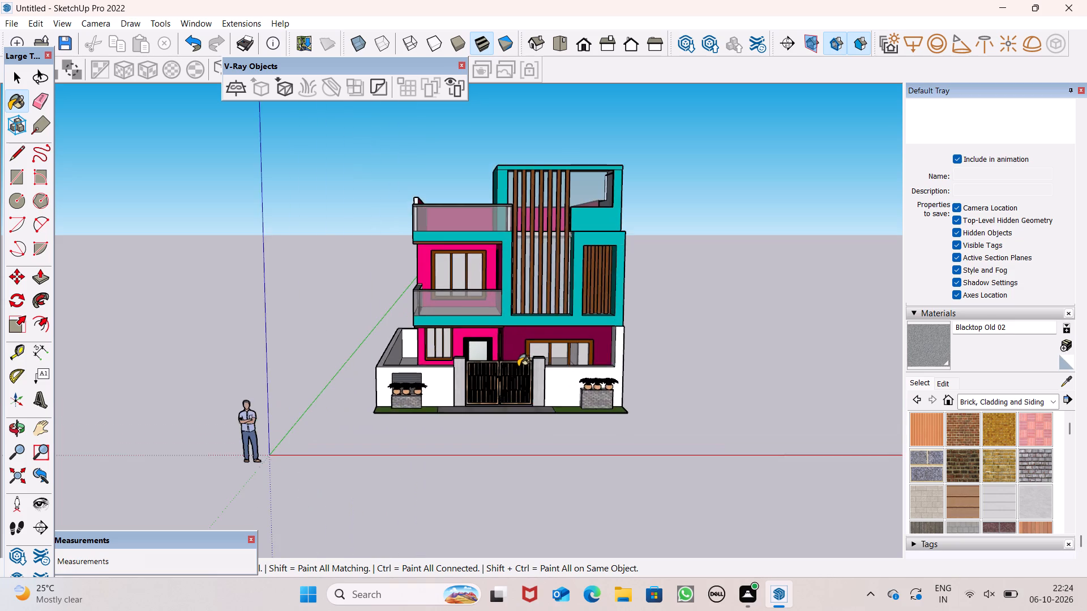
{"action": "scroll", "coordinate": [517, 364], "scroll_direction": "down", "scroll_amount": 5}
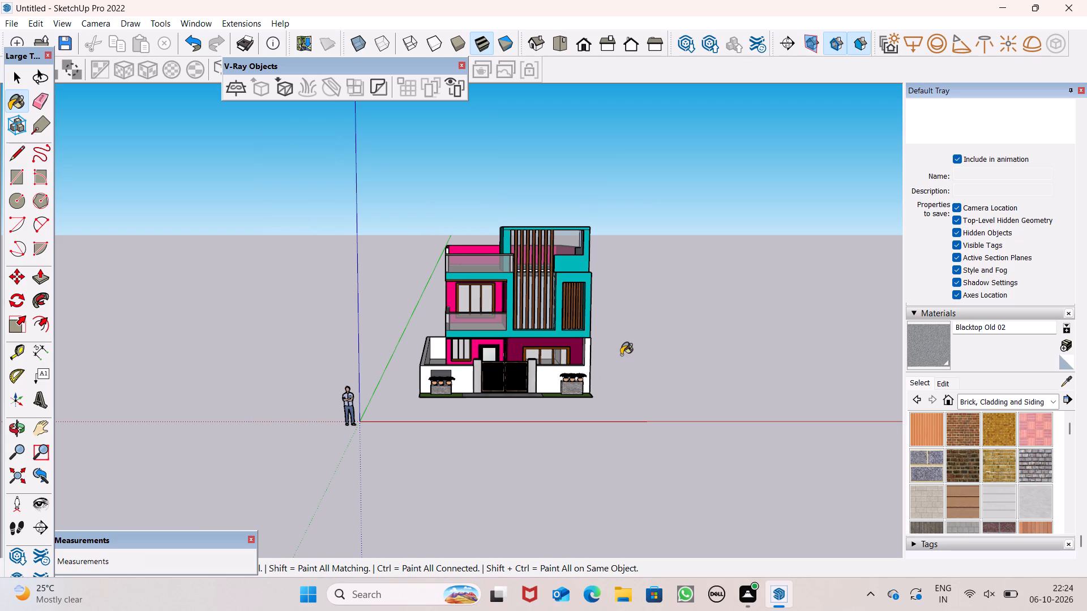
{"action": "scroll", "coordinate": [623, 354], "scroll_direction": "down", "scroll_amount": 2}
{"action": "middle_click_drag", "start_coordinate": [643, 384], "coordinate": [802, 458]}
{"action": "scroll", "coordinate": [541, 426], "scroll_direction": "up", "scroll_amount": 2}
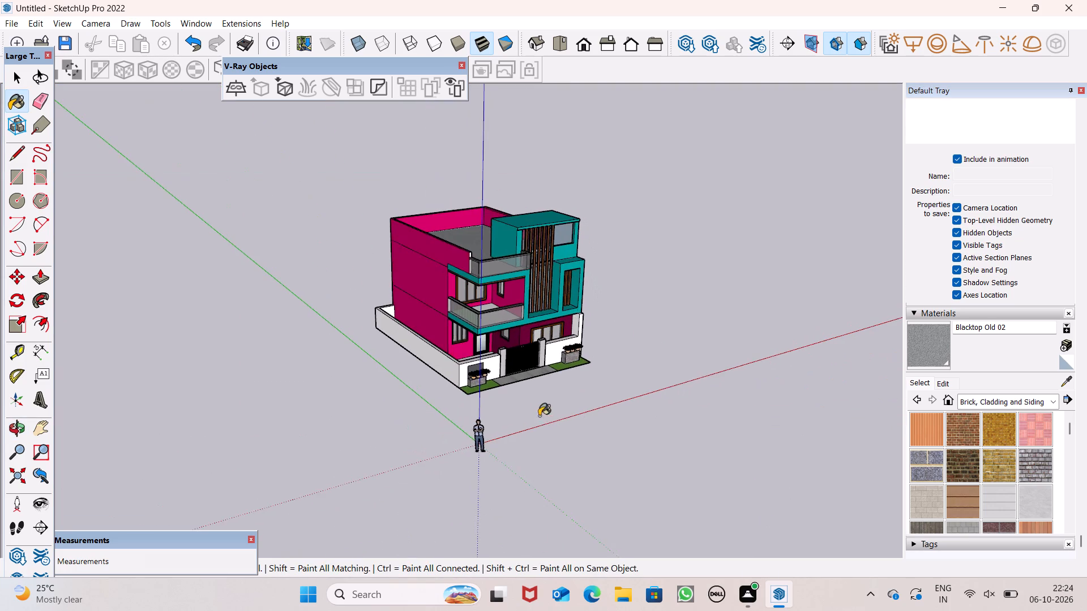
{"action": "scroll", "coordinate": [539, 416], "scroll_direction": "up", "scroll_amount": 3}
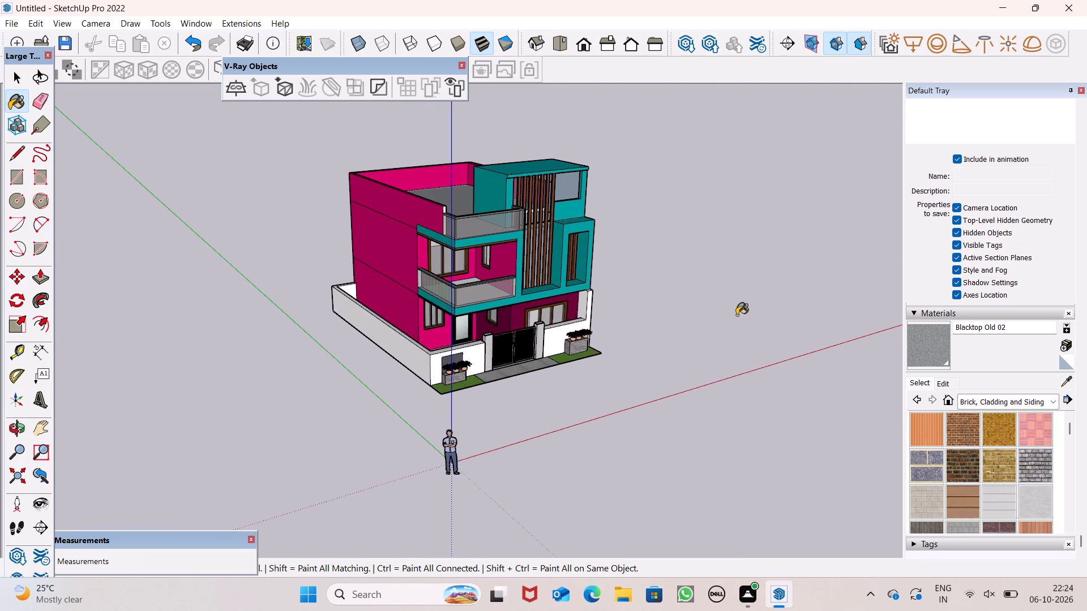
{"action": "scroll", "coordinate": [587, 284], "scroll_direction": "down", "scroll_amount": 5}
{"action": "scroll", "coordinate": [510, 357], "scroll_direction": "up", "scroll_amount": 1}
{"action": "scroll", "coordinate": [508, 357], "scroll_direction": "down", "scroll_amount": 1}
{"action": "scroll", "coordinate": [508, 357], "scroll_direction": "up", "scroll_amount": 6}
{"action": "middle_click_drag", "start_coordinate": [507, 356], "coordinate": [592, 397]}
{"action": "scroll", "coordinate": [536, 378], "scroll_direction": "up", "scroll_amount": 4}
{"action": "scroll", "coordinate": [503, 330], "scroll_direction": "down", "scroll_amount": 4}
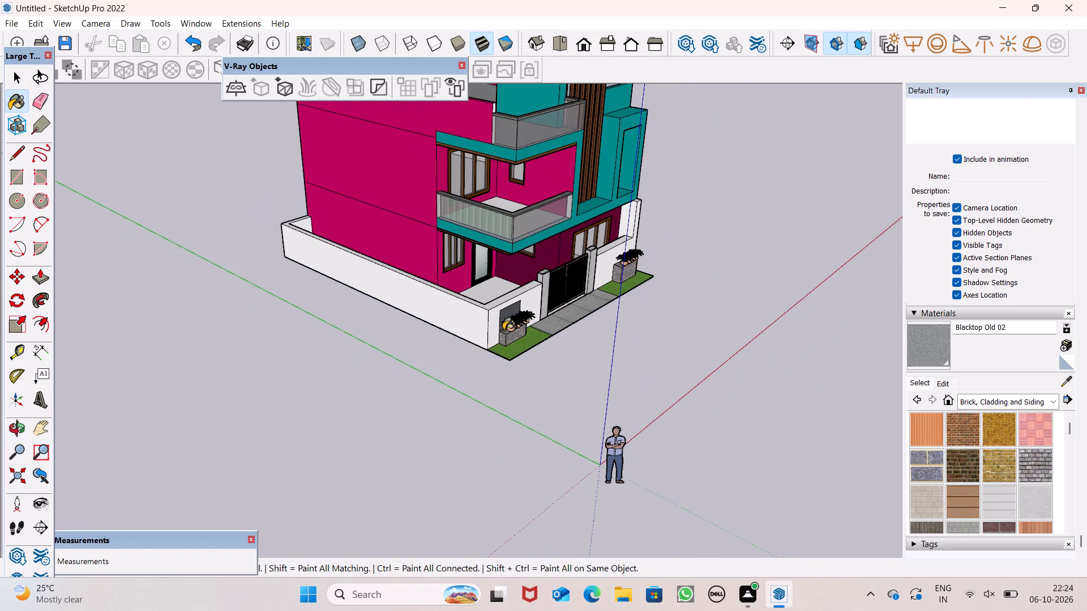
{"action": "scroll", "coordinate": [517, 356], "scroll_direction": "up", "scroll_amount": 2}
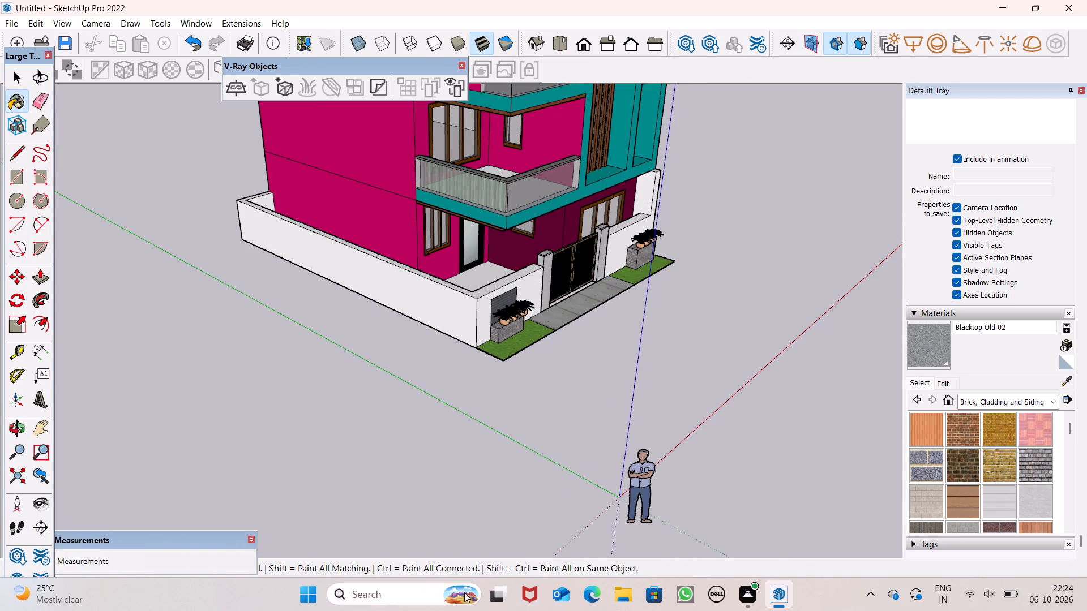
Paint the outer side and front faces of the boundary wall with Stone Flagstone Ashlar from the Brick, Cladding and Siding materials.
{"action": "scroll", "coordinate": [999, 466], "scroll_direction": "down", "scroll_amount": 1}
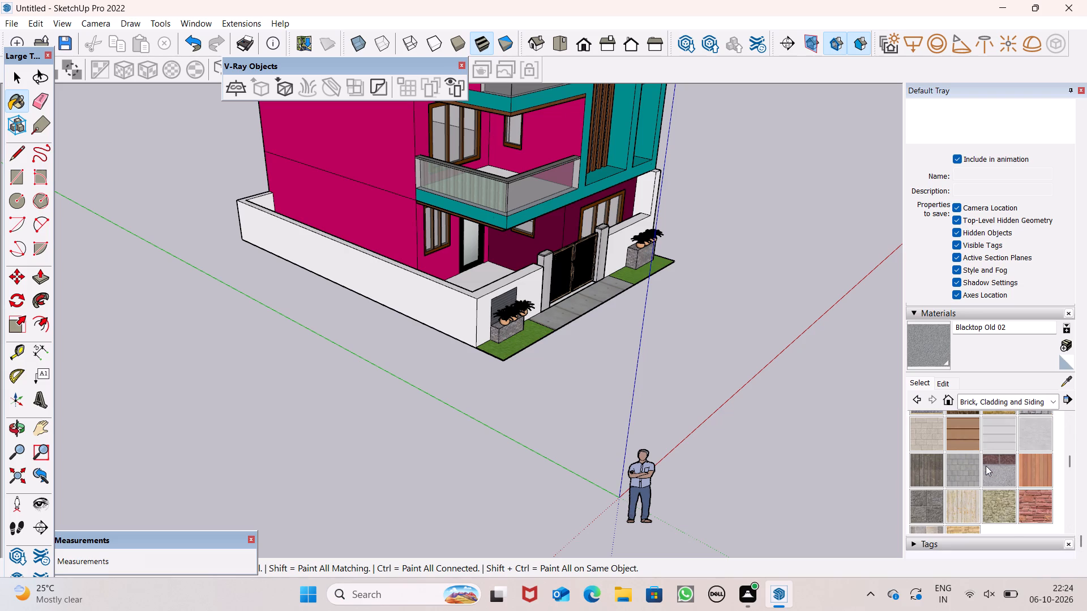
{"action": "left_click", "coordinate": [1035, 509]}
{"action": "scroll", "coordinate": [494, 370], "scroll_direction": "up", "scroll_amount": 5}
{"action": "left_click", "coordinate": [461, 307]}
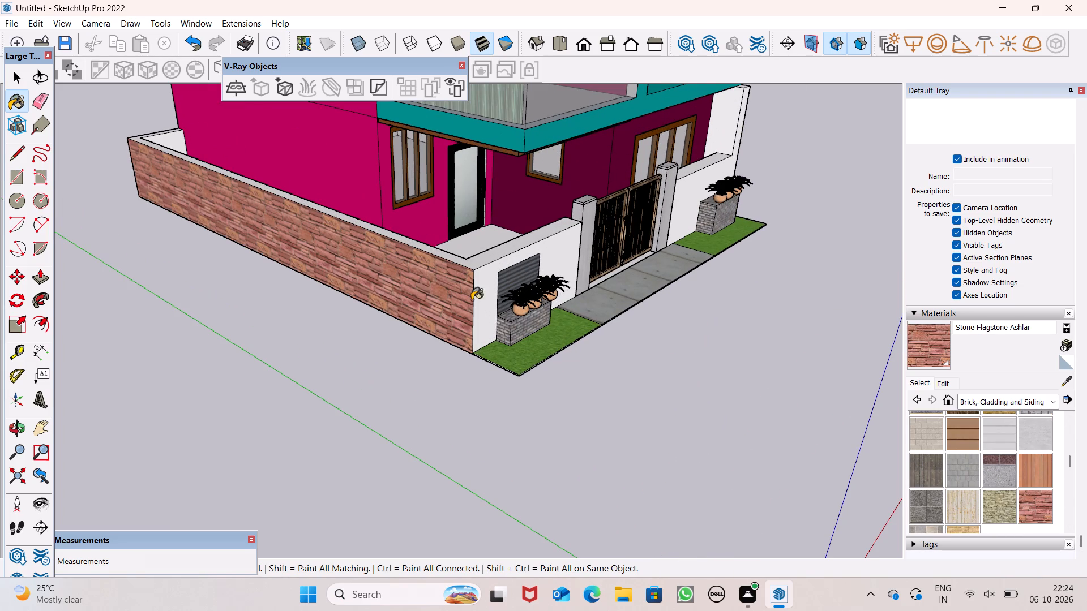
{"action": "left_click", "coordinate": [480, 299]}
{"action": "middle_click_drag", "start_coordinate": [509, 332], "coordinate": [119, 313]}
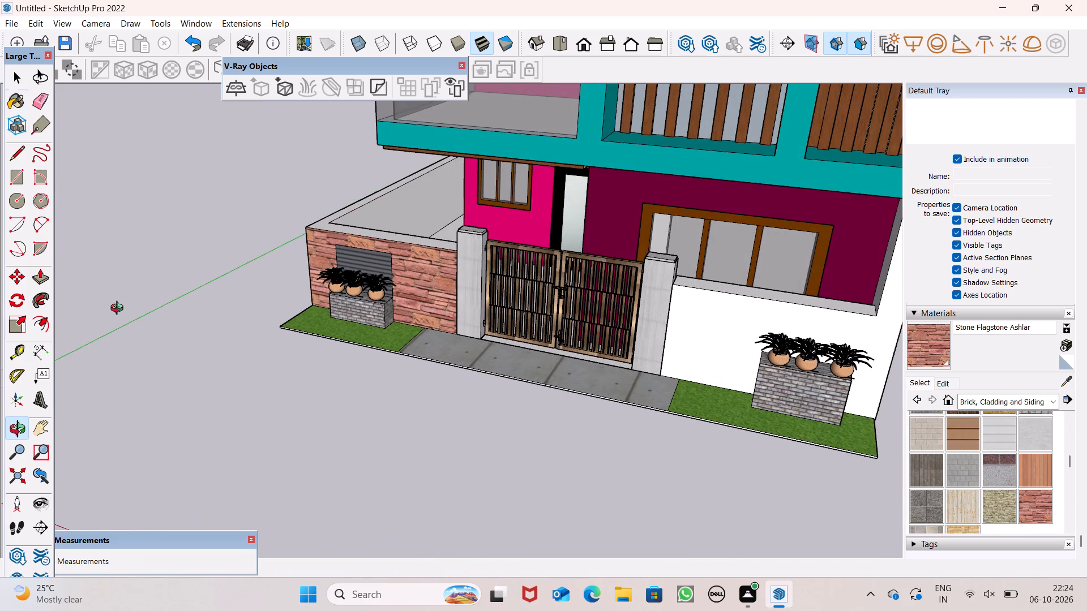
{"action": "left_click", "coordinate": [678, 329]}
Paint the top surfaces of the boundary wall along the side and front with the same Stone Flagstone Ashlar.
{"action": "scroll", "coordinate": [501, 264], "scroll_direction": "down", "scroll_amount": 7}
{"action": "scroll", "coordinate": [445, 290], "scroll_direction": "down", "scroll_amount": 1}
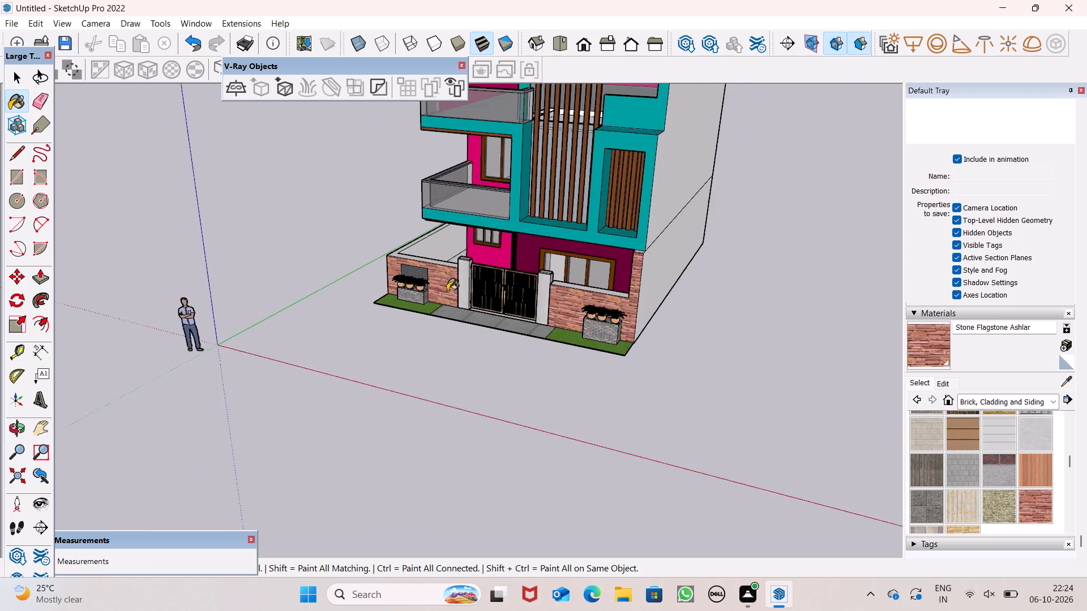
{"action": "scroll", "coordinate": [447, 291], "scroll_direction": "down", "scroll_amount": 2}
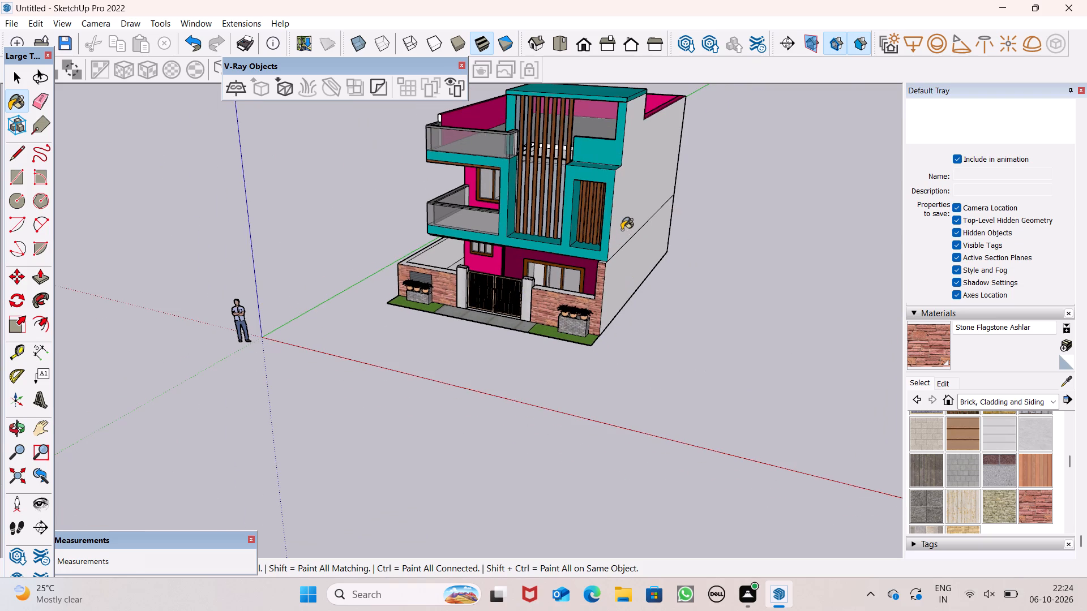
{"action": "middle_click_drag", "start_coordinate": [633, 333], "coordinate": [1086, 269]}
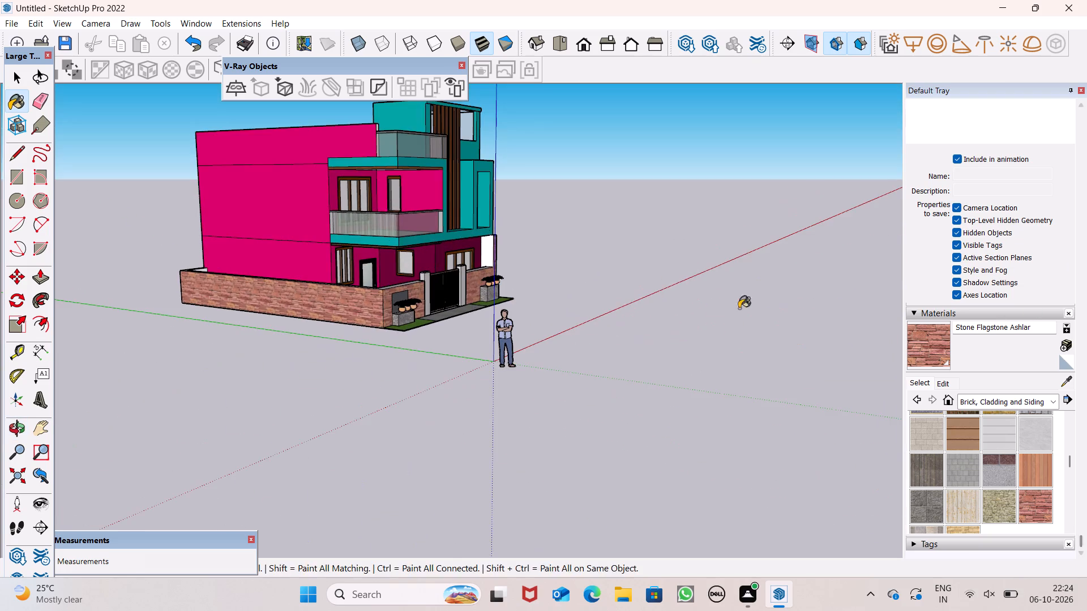
{"action": "middle_click_drag", "start_coordinate": [655, 320], "coordinate": [1086, 266]}
{"action": "scroll", "coordinate": [319, 307], "scroll_direction": "up", "scroll_amount": 1}
{"action": "middle_click_drag", "start_coordinate": [322, 310], "coordinate": [345, 381]}
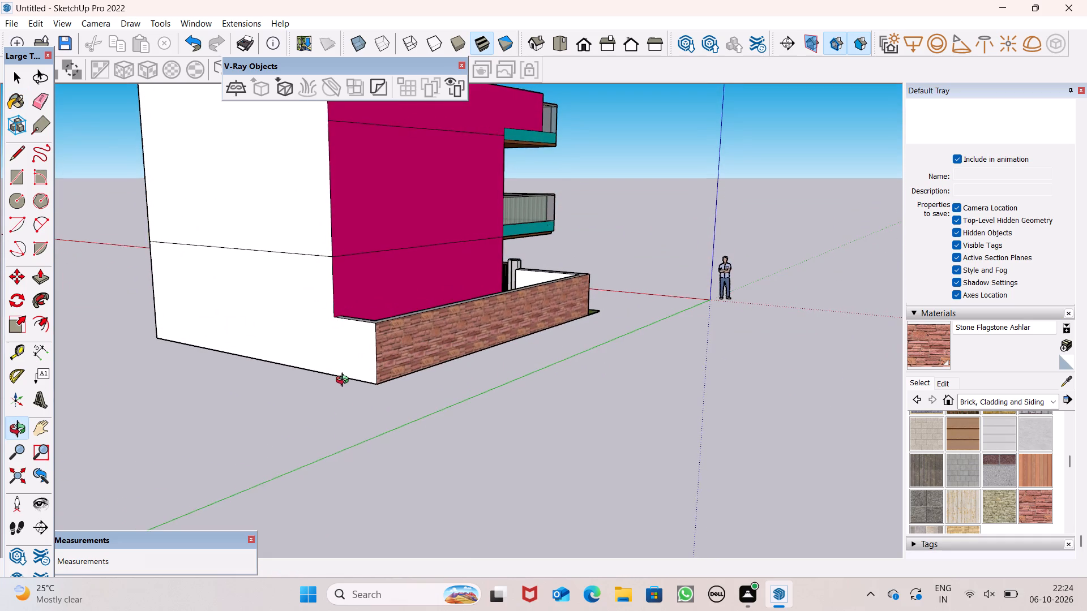
{"action": "middle_click_drag", "start_coordinate": [345, 381], "coordinate": [337, 388]}
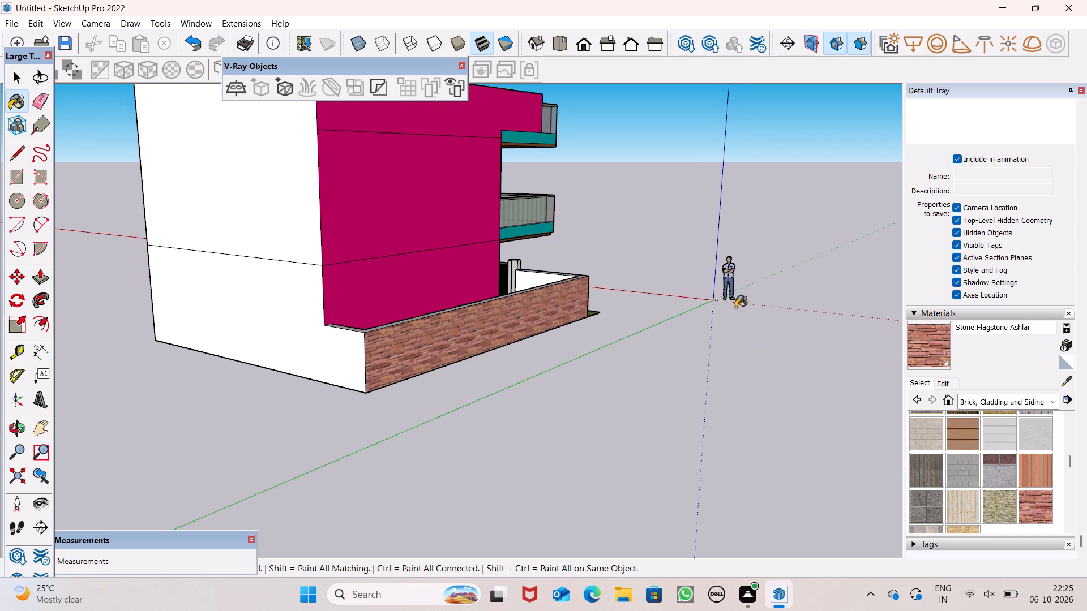
{"action": "middle_click_drag", "start_coordinate": [604, 359], "coordinate": [229, 524]}
{"action": "scroll", "coordinate": [379, 370], "scroll_direction": "up", "scroll_amount": 4}
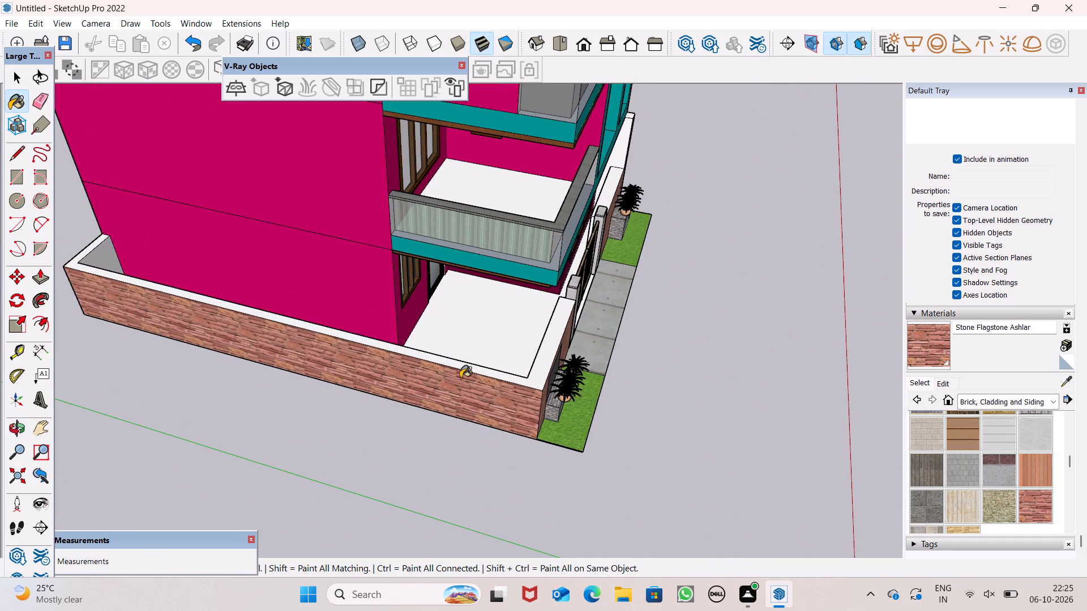
{"action": "left_click", "coordinate": [533, 375]}
{"action": "middle_click_drag", "start_coordinate": [566, 366], "coordinate": [264, 328]}
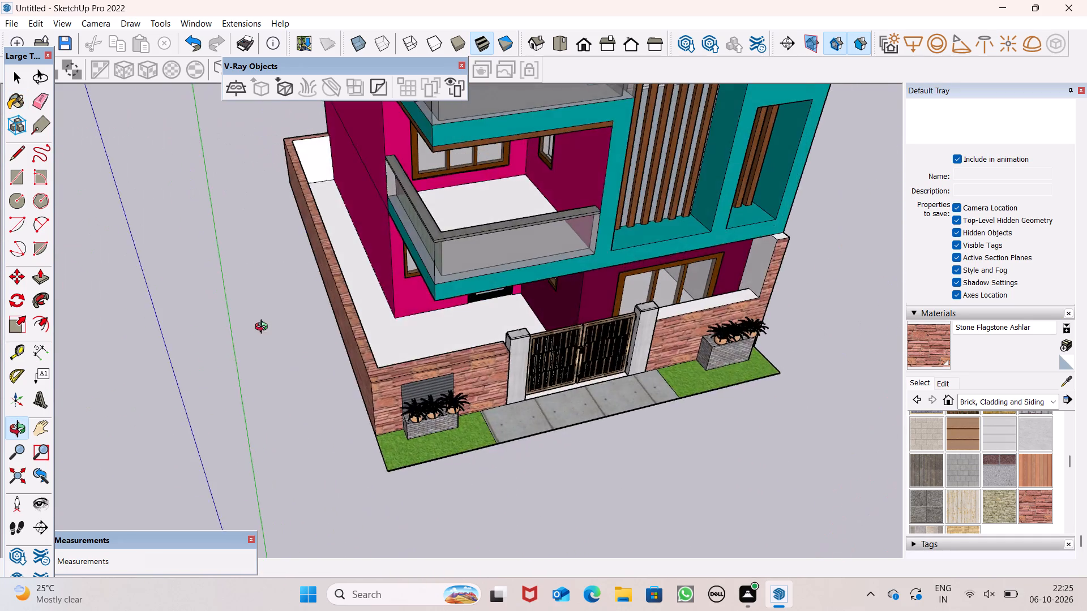
{"action": "middle_click_drag", "start_coordinate": [264, 328], "coordinate": [144, 268]}
{"action": "scroll", "coordinate": [144, 269], "scroll_direction": "up", "scroll_amount": 1}
{"action": "scroll", "coordinate": [754, 320], "scroll_direction": "up", "scroll_amount": 4}
{"action": "left_click", "coordinate": [808, 350]}
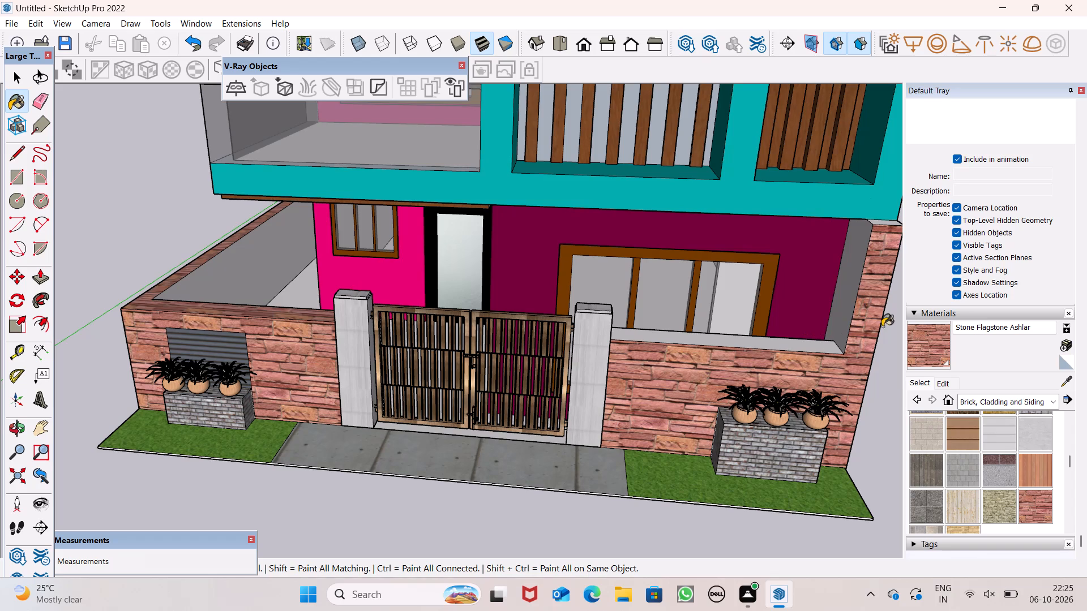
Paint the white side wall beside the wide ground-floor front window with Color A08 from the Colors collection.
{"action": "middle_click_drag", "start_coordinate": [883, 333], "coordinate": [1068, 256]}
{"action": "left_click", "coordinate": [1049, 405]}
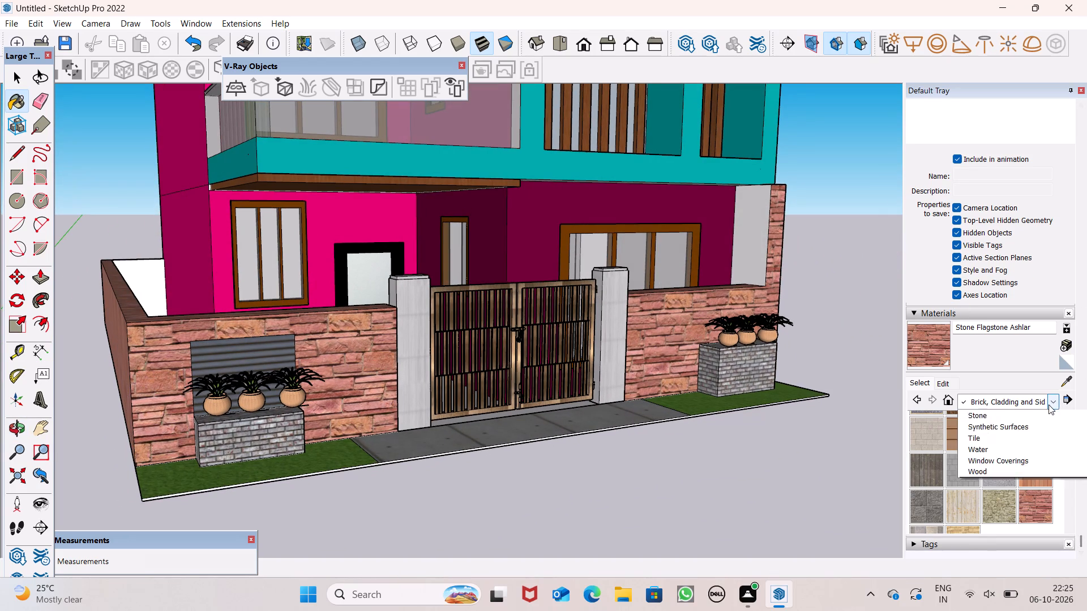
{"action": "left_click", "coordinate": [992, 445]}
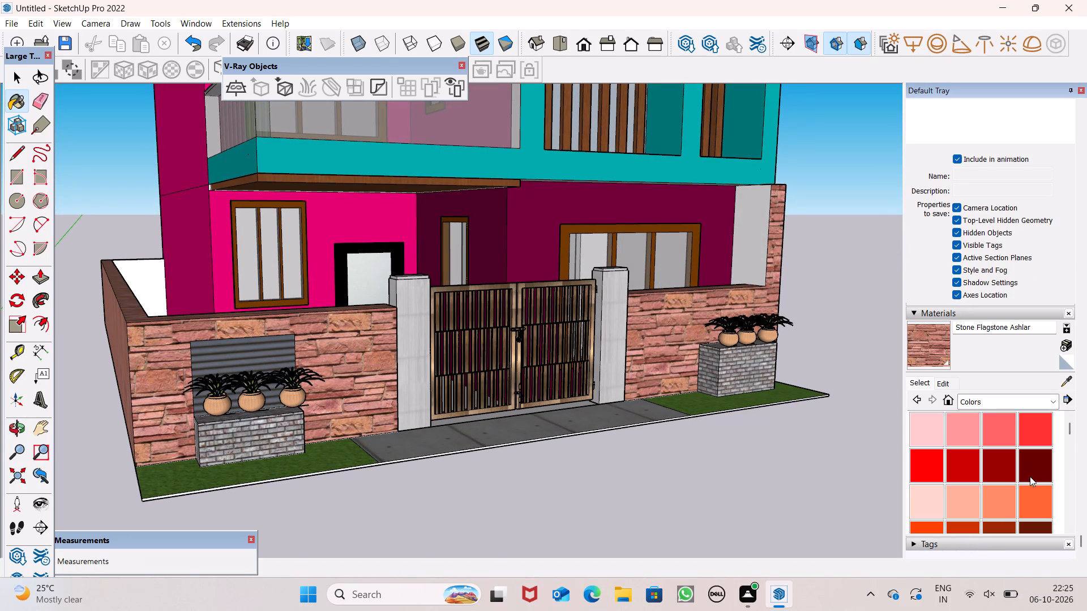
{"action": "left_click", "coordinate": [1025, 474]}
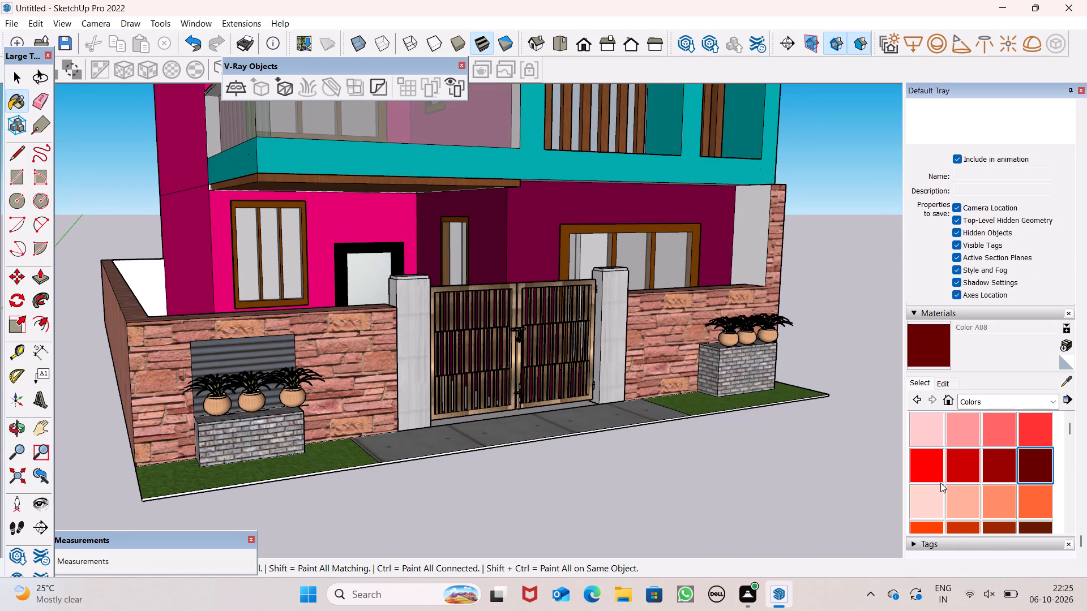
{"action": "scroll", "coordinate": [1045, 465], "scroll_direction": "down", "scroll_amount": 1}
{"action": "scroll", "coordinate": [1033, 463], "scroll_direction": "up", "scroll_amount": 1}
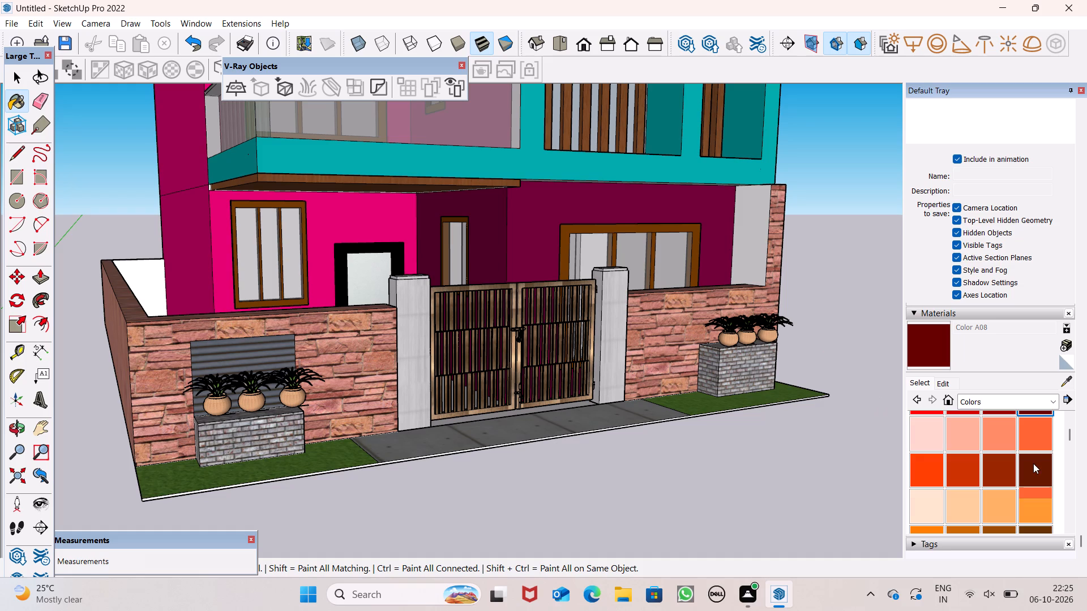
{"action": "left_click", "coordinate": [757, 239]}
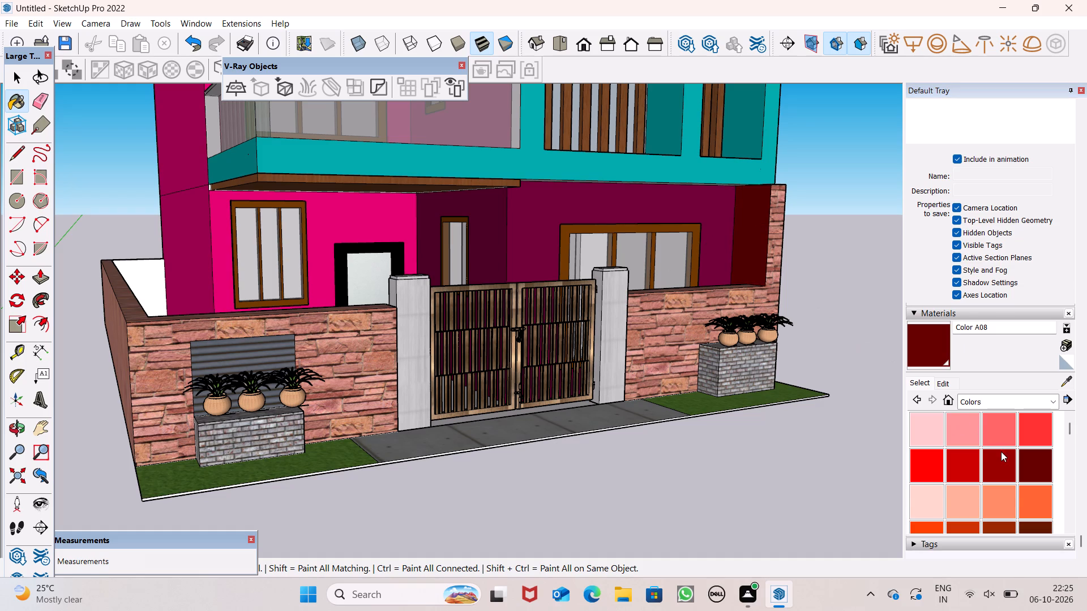
Repaint the side wall beside the wide ground-floor front window with Color L16.
{"action": "scroll", "coordinate": [999, 451], "scroll_direction": "up", "scroll_amount": 2}
{"action": "scroll", "coordinate": [999, 451], "scroll_direction": "down", "scroll_amount": 10}
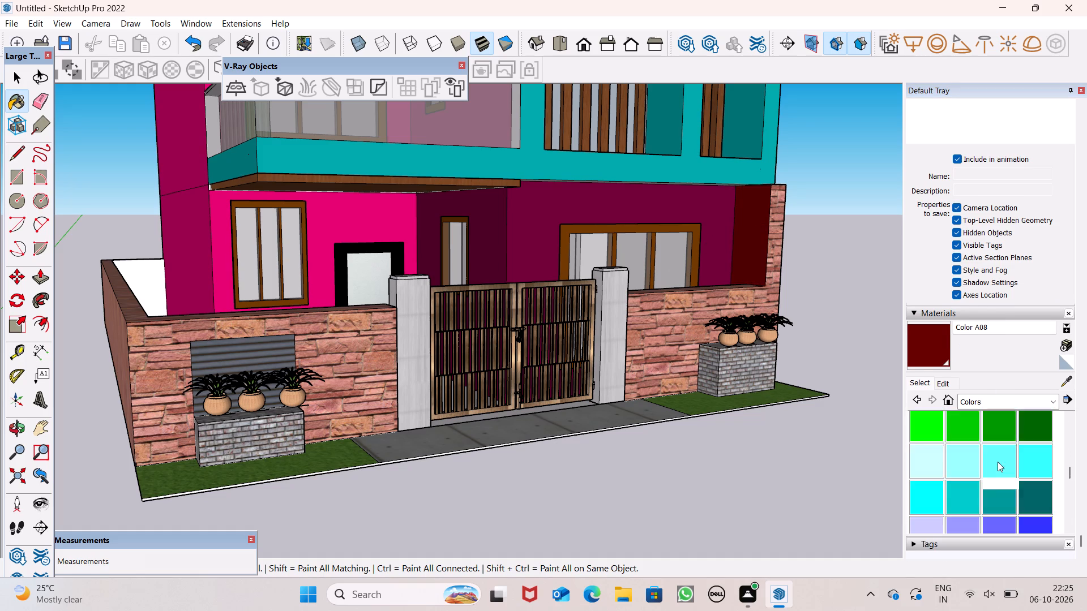
{"action": "scroll", "coordinate": [998, 465], "scroll_direction": "down", "scroll_amount": 4}
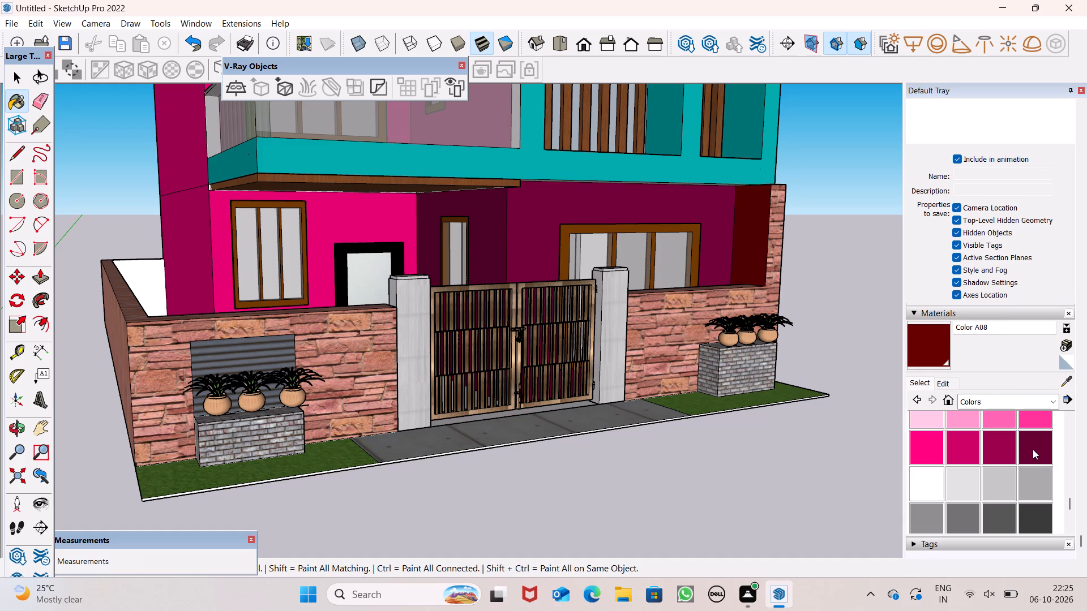
{"action": "left_click", "coordinate": [1033, 449]}
{"action": "left_click", "coordinate": [749, 232]}
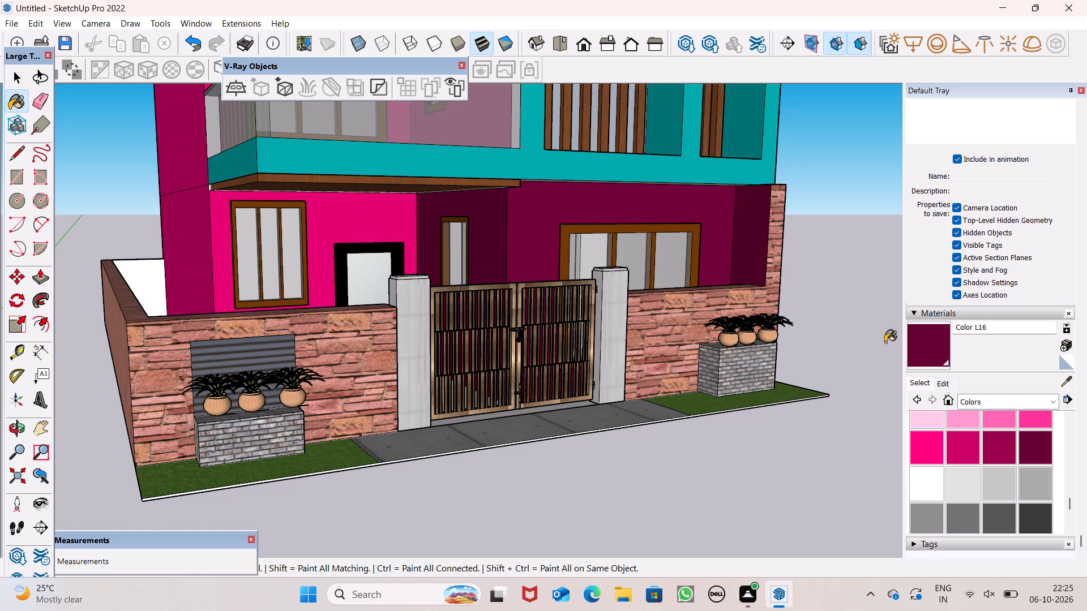
Paint the upper and lower sections of the house's white rear wall with Color L06.
{"action": "middle_click_drag", "start_coordinate": [887, 351], "coordinate": [892, 405]}
{"action": "scroll", "coordinate": [807, 358], "scroll_direction": "down", "scroll_amount": 6}
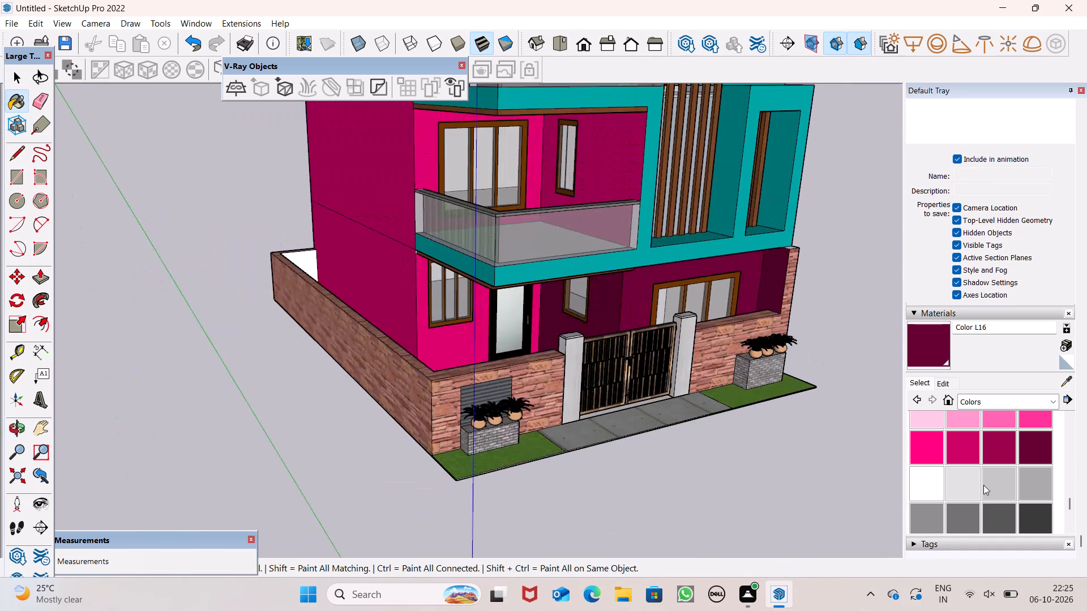
{"action": "scroll", "coordinate": [887, 433], "scroll_direction": "down", "scroll_amount": 2}
{"action": "scroll", "coordinate": [686, 410], "scroll_direction": "down", "scroll_amount": 2}
{"action": "middle_click_drag", "start_coordinate": [604, 419], "coordinate": [807, 482]}
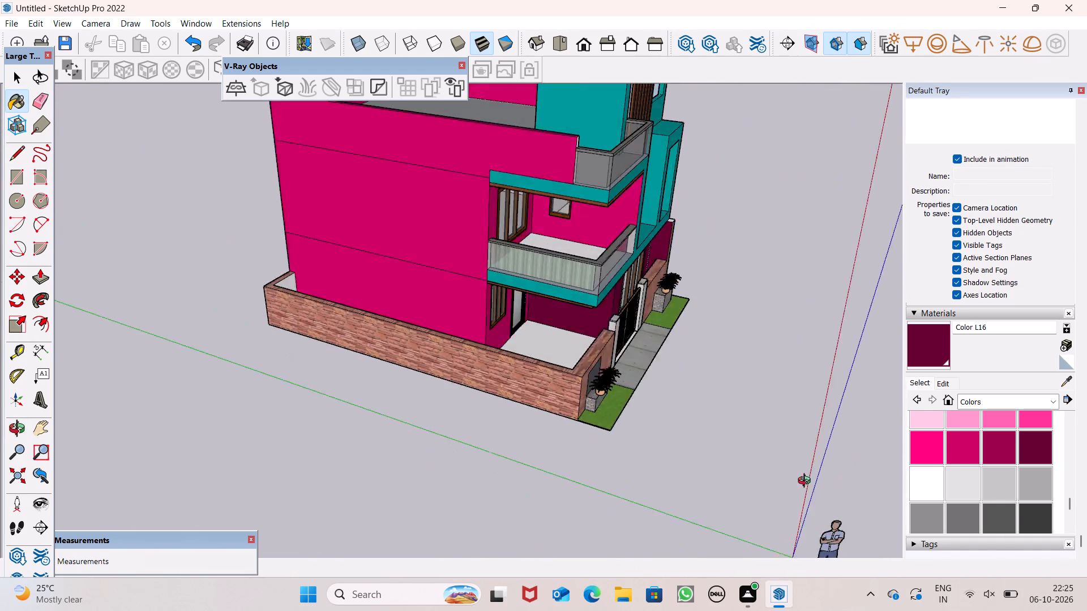
{"action": "middle_click_drag", "start_coordinate": [807, 482], "coordinate": [1036, 448]}
{"action": "scroll", "coordinate": [634, 348], "scroll_direction": "down", "scroll_amount": 4}
{"action": "middle_click_drag", "start_coordinate": [610, 367], "coordinate": [639, 399]}
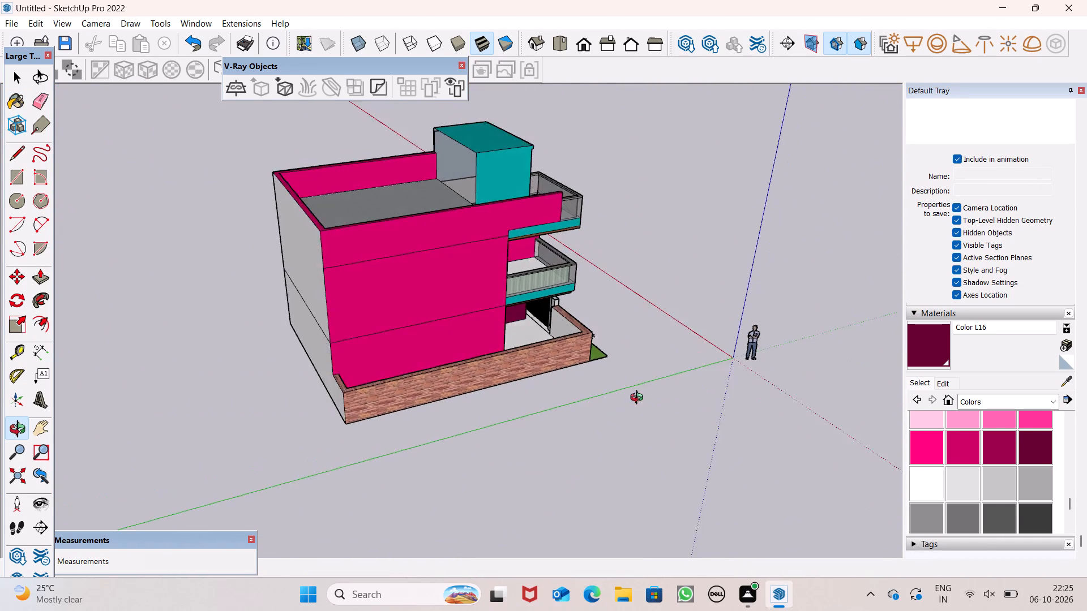
{"action": "middle_click_drag", "start_coordinate": [639, 399], "coordinate": [789, 376]}
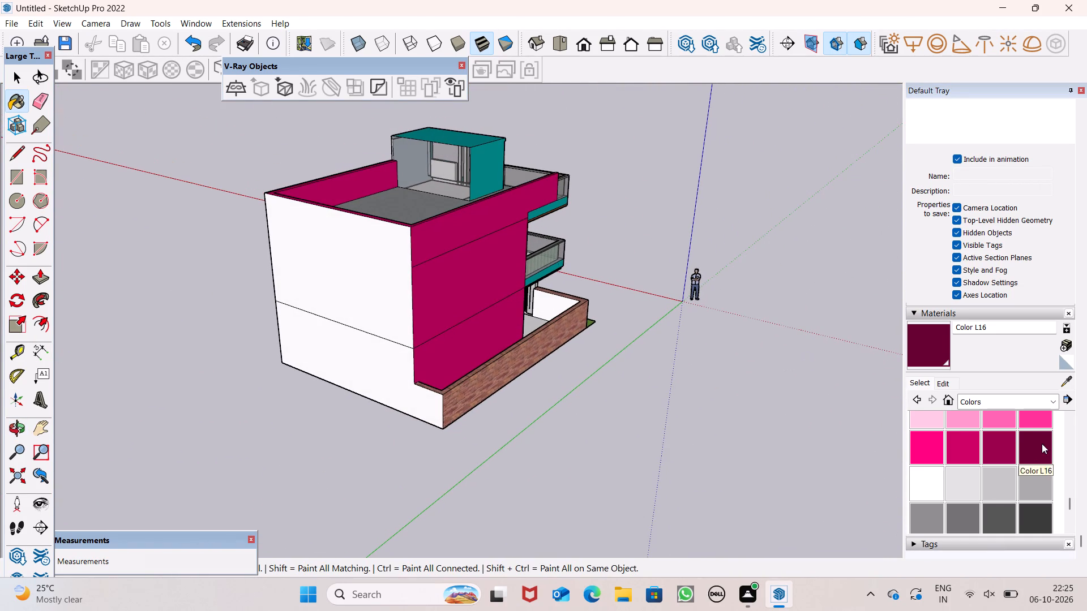
{"action": "scroll", "coordinate": [1011, 487], "scroll_direction": "up", "scroll_amount": 1}
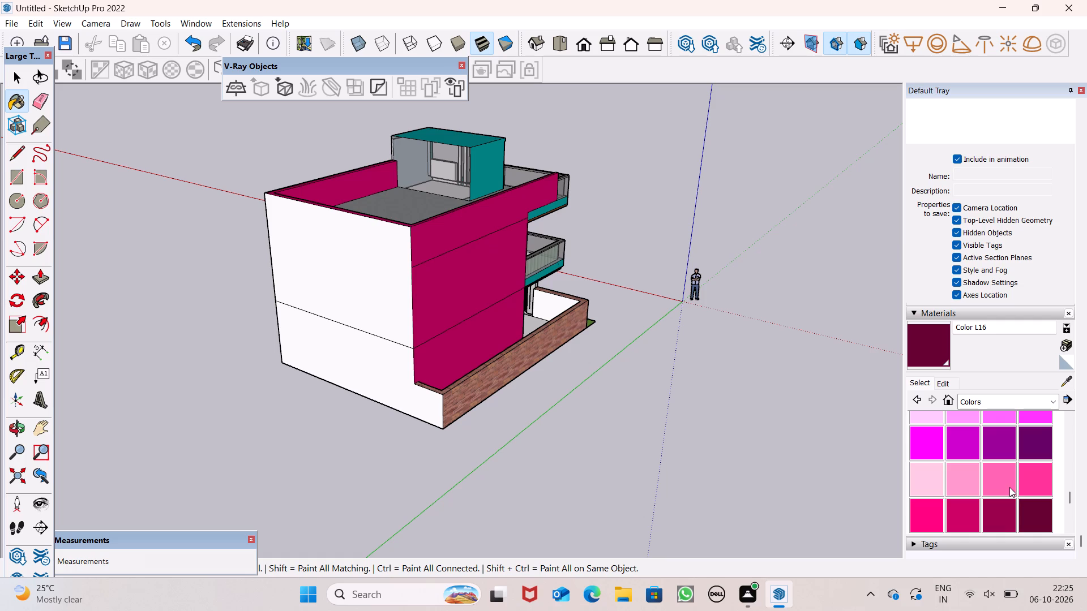
{"action": "scroll", "coordinate": [1008, 487], "scroll_direction": "up", "scroll_amount": 1}
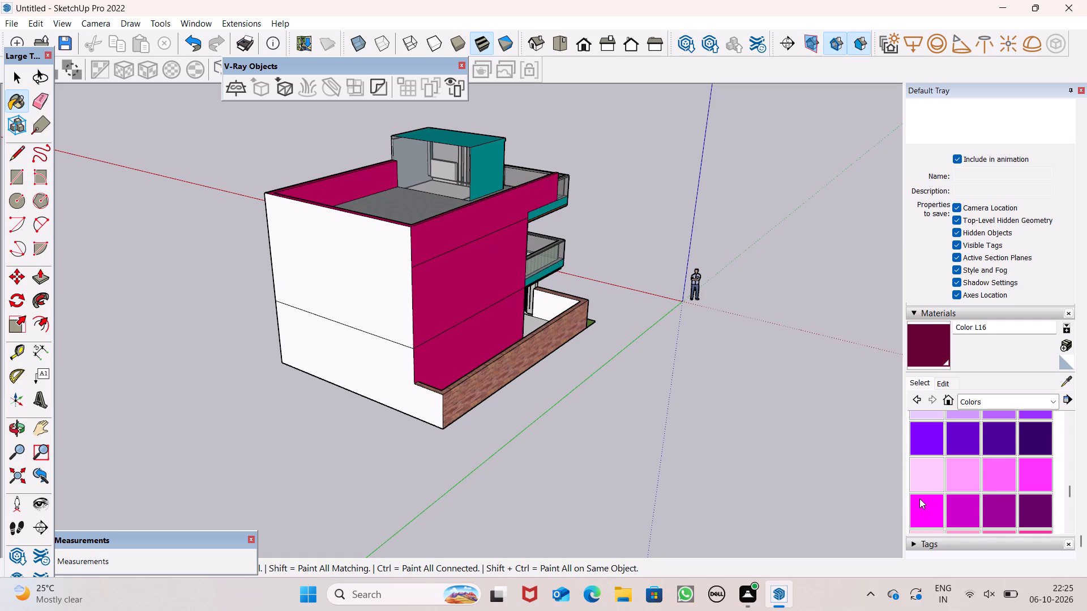
{"action": "scroll", "coordinate": [961, 530], "scroll_direction": "up", "scroll_amount": 3}
{"action": "scroll", "coordinate": [963, 485], "scroll_direction": "down", "scroll_amount": 2}
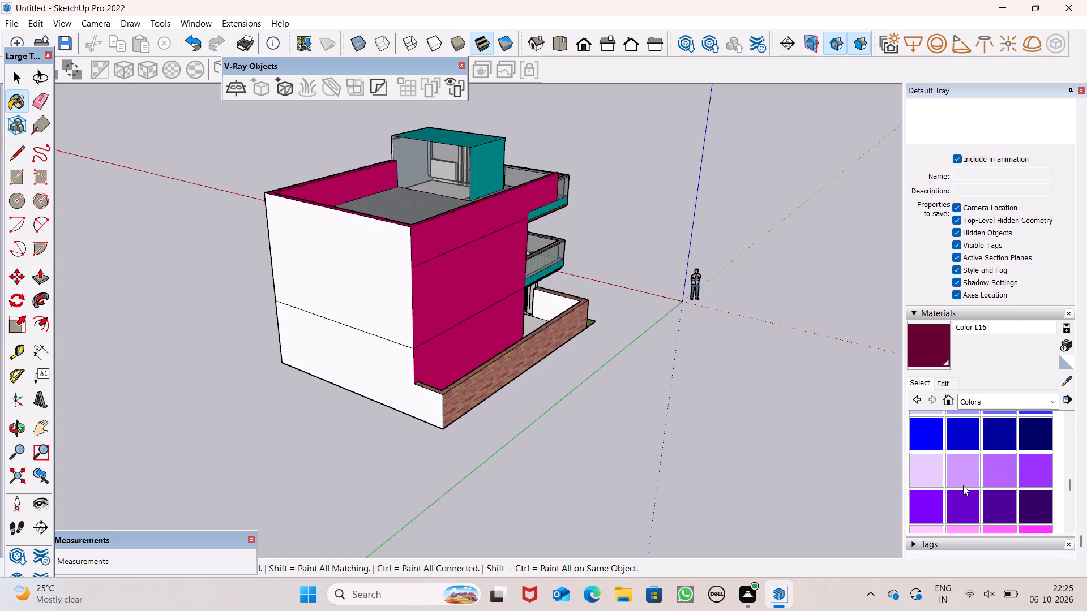
{"action": "scroll", "coordinate": [1046, 475], "scroll_direction": "down", "scroll_amount": 3}
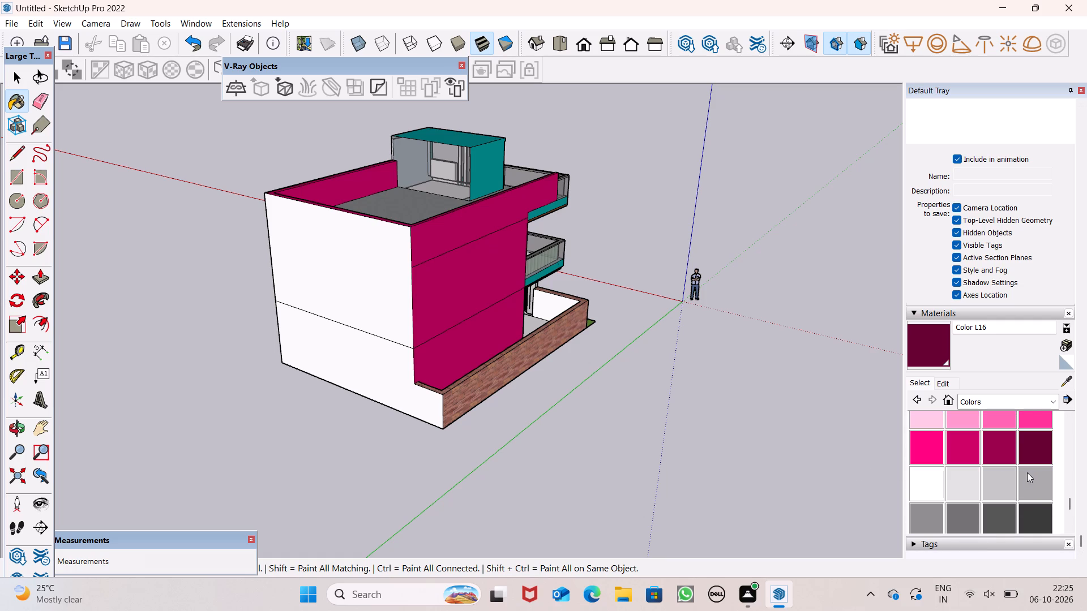
{"action": "scroll", "coordinate": [1015, 475], "scroll_direction": "up", "scroll_amount": 2}
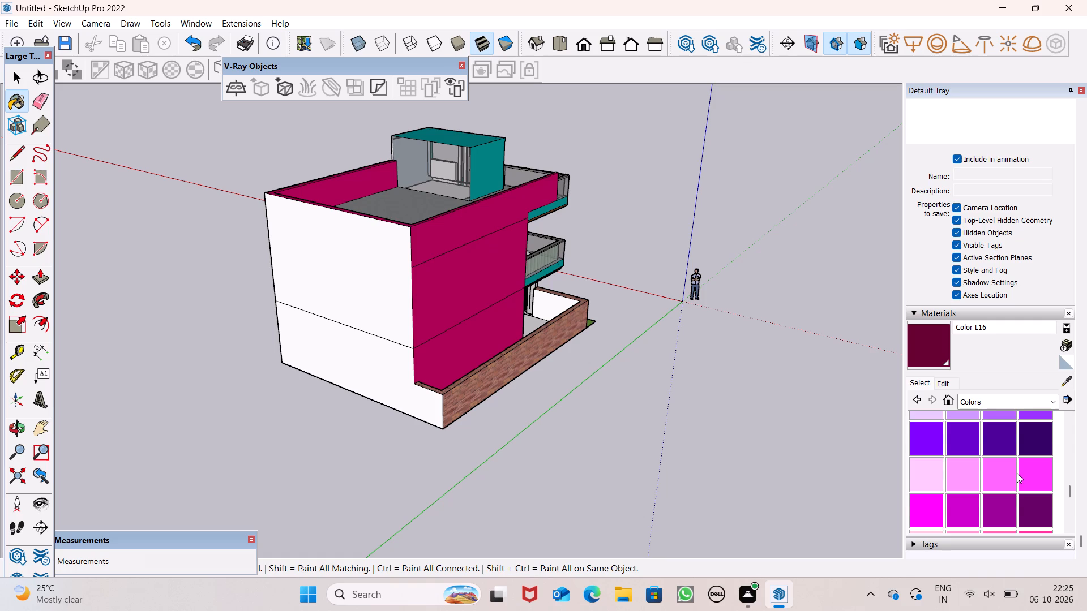
{"action": "scroll", "coordinate": [1012, 472], "scroll_direction": "up", "scroll_amount": 4}
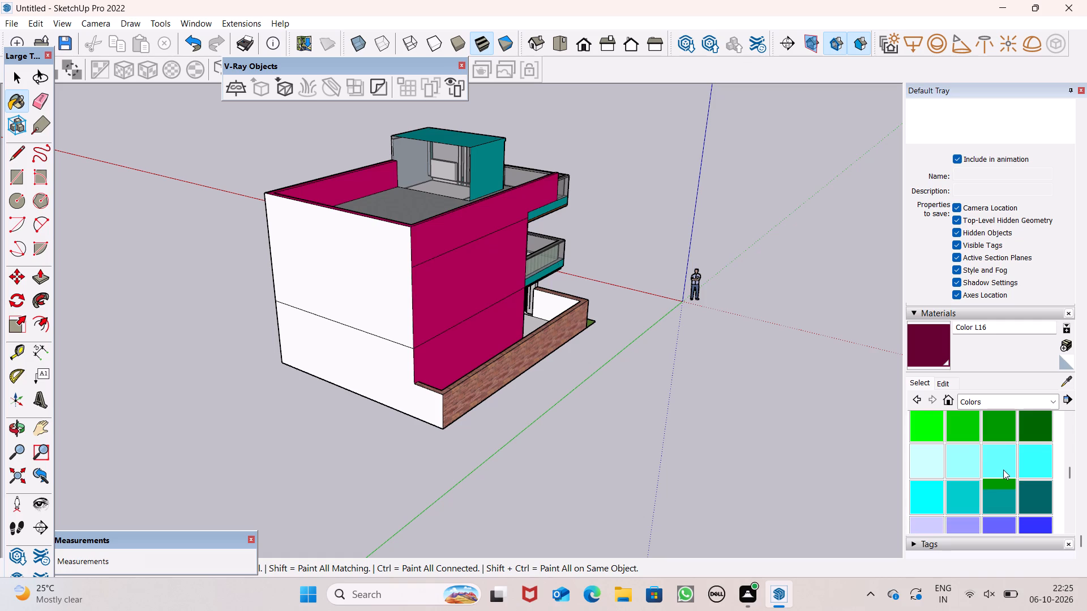
{"action": "scroll", "coordinate": [1003, 470], "scroll_direction": "up", "scroll_amount": 1}
{"action": "scroll", "coordinate": [1003, 470], "scroll_direction": "down", "scroll_amount": 6}
{"action": "left_click", "coordinate": [957, 508]}
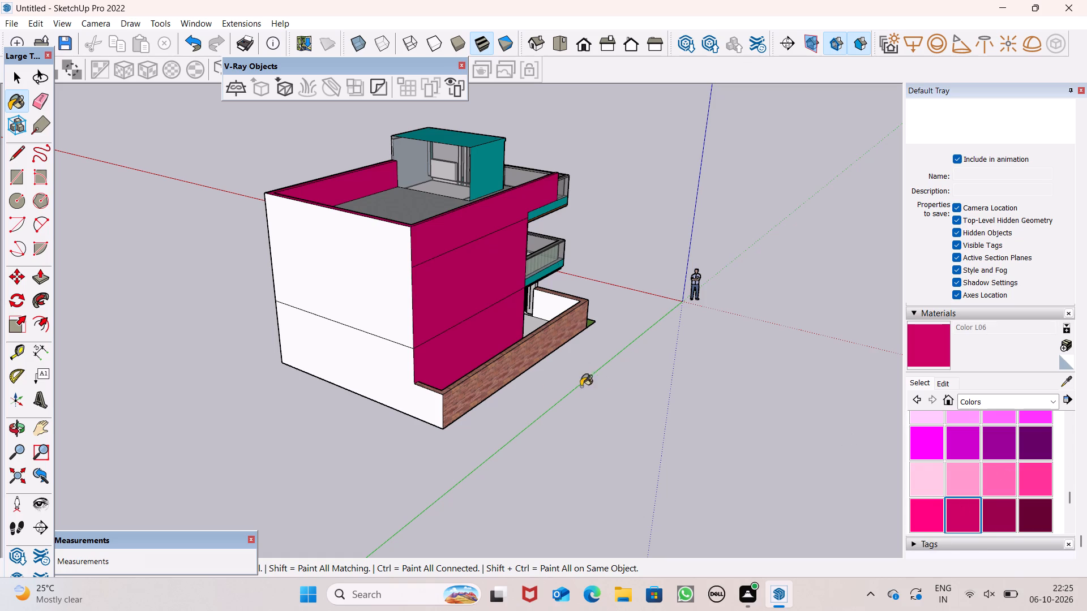
{"action": "left_click", "coordinate": [363, 295]}
{"action": "left_click", "coordinate": [384, 325]}
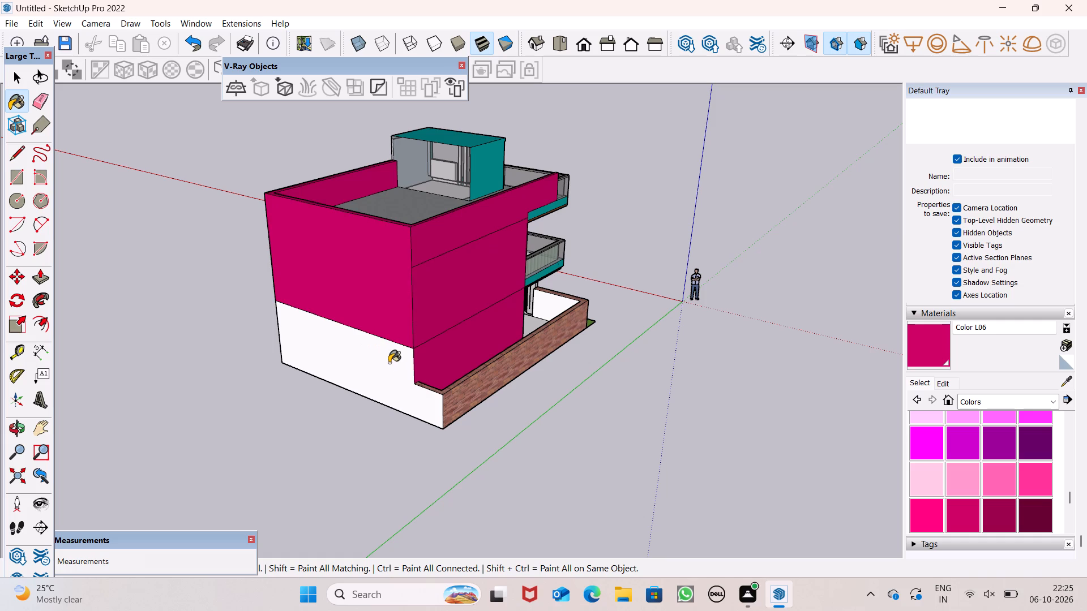
{"action": "left_click", "coordinate": [391, 371]}
Paint the upper and lower sections of the remaining white side wall with Color L06.
{"action": "middle_click_drag", "start_coordinate": [457, 410], "coordinate": [795, 389]}
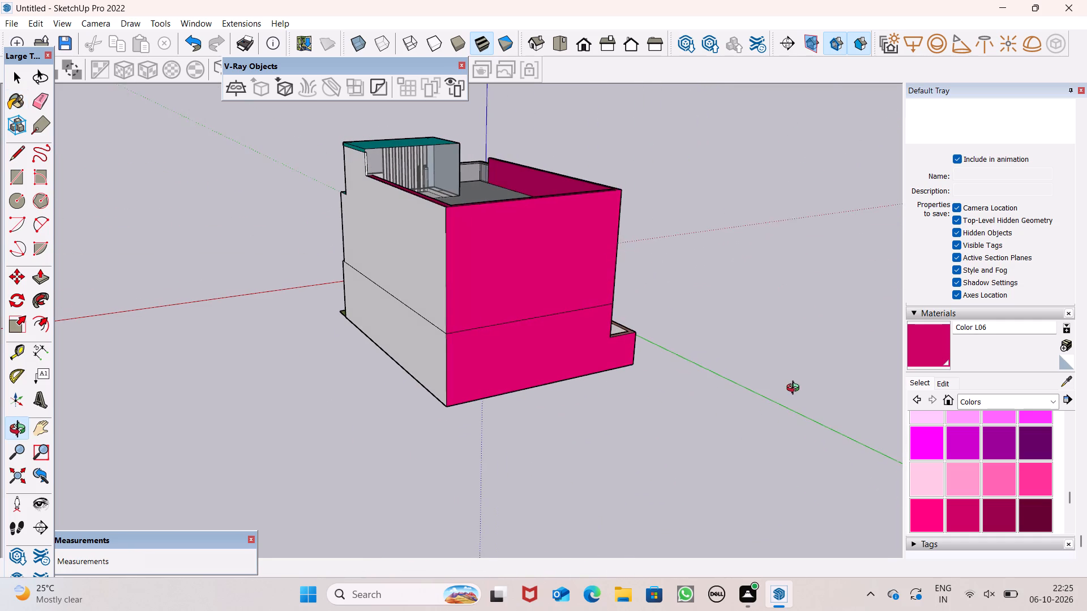
{"action": "middle_click_drag", "start_coordinate": [795, 389], "coordinate": [795, 388]}
{"action": "left_click", "coordinate": [429, 270]}
{"action": "left_click", "coordinate": [413, 329]}
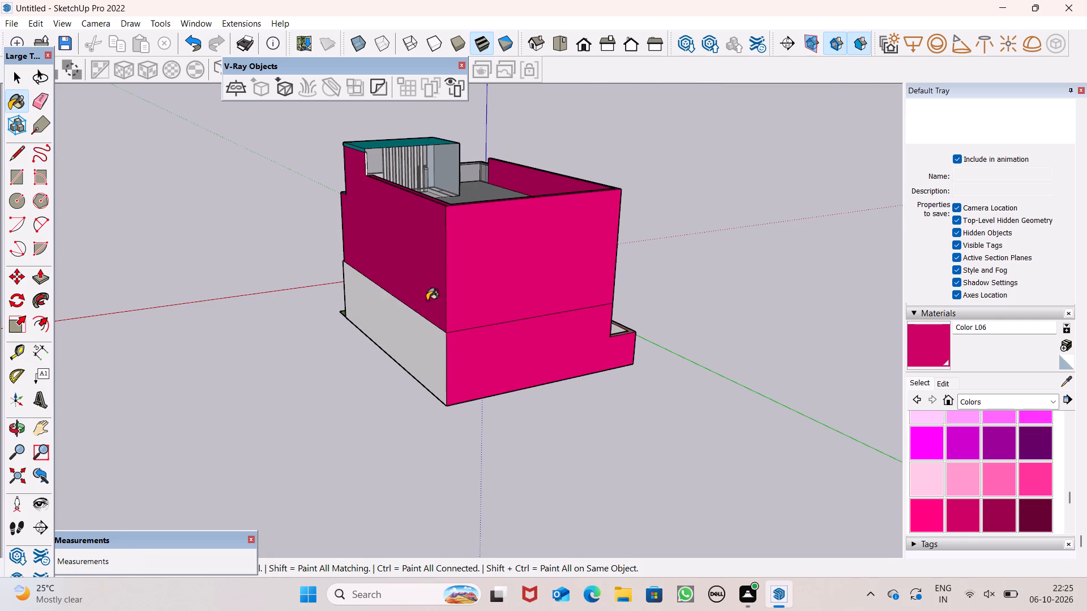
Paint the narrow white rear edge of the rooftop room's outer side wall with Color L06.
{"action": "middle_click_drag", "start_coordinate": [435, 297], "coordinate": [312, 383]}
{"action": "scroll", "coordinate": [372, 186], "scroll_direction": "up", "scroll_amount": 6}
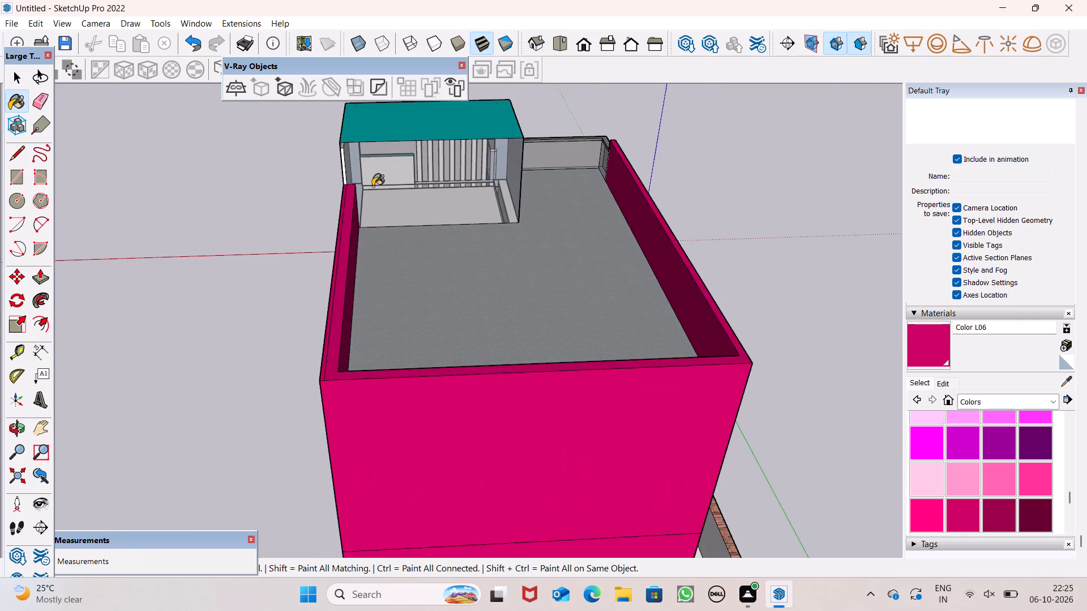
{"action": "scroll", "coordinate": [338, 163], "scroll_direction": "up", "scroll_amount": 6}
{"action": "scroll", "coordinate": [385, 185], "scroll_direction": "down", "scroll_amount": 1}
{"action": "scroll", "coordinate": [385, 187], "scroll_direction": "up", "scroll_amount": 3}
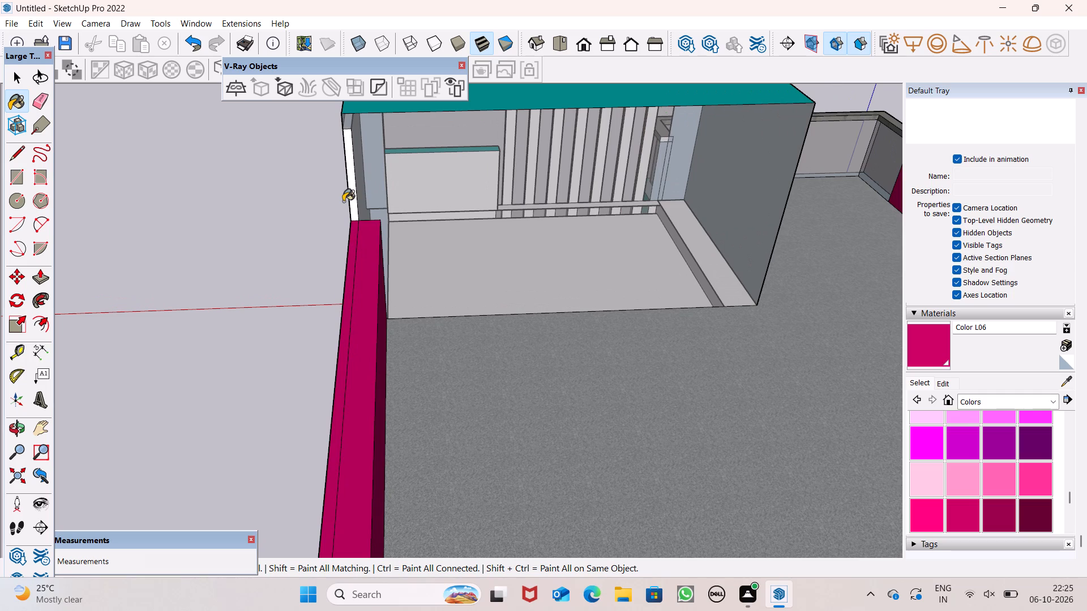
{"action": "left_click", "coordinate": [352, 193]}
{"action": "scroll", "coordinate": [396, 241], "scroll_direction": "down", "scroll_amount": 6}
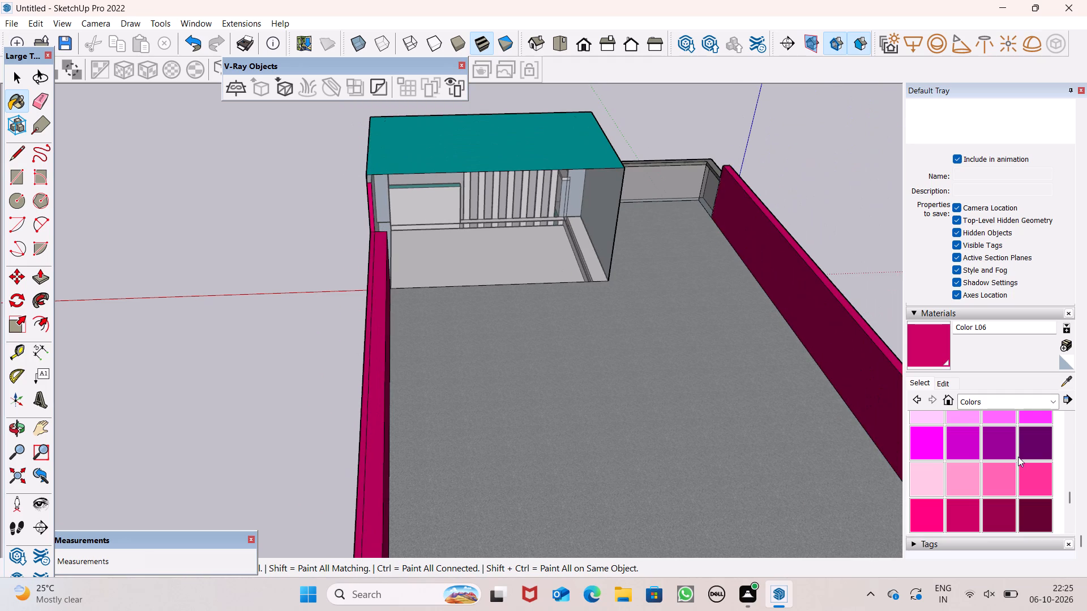
Repaint the narrow rear edge of the rooftop room's outer side wall with teal Color H07.
{"action": "scroll", "coordinate": [1006, 461], "scroll_direction": "down", "scroll_amount": 2}
{"action": "scroll", "coordinate": [1005, 461], "scroll_direction": "up", "scroll_amount": 6}
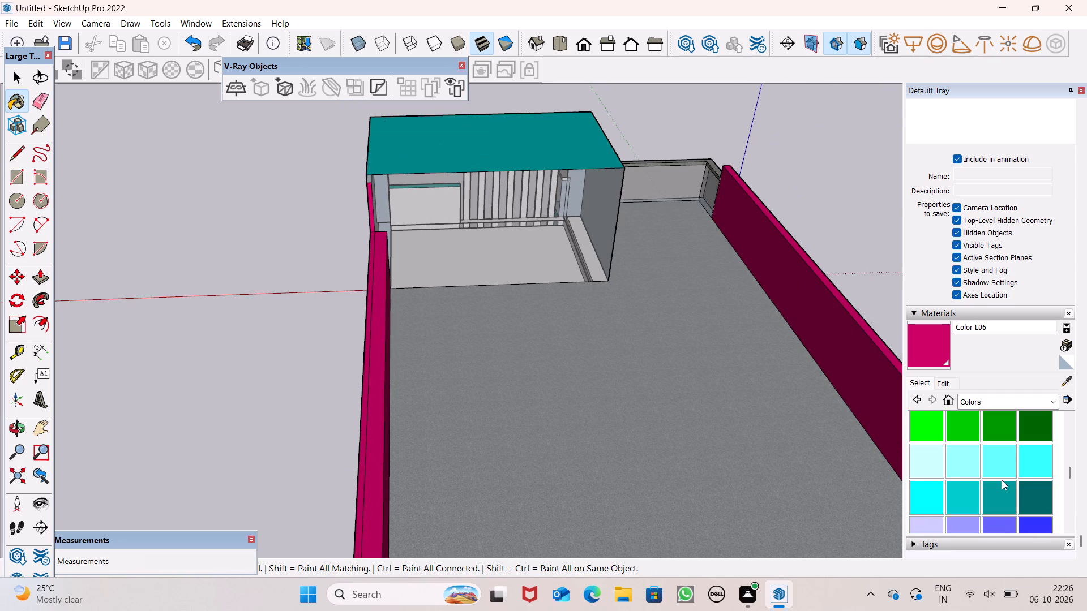
{"action": "left_click", "coordinate": [1000, 486]}
{"action": "scroll", "coordinate": [601, 329], "scroll_direction": "up", "scroll_amount": 2}
{"action": "scroll", "coordinate": [267, 172], "scroll_direction": "up", "scroll_amount": 6}
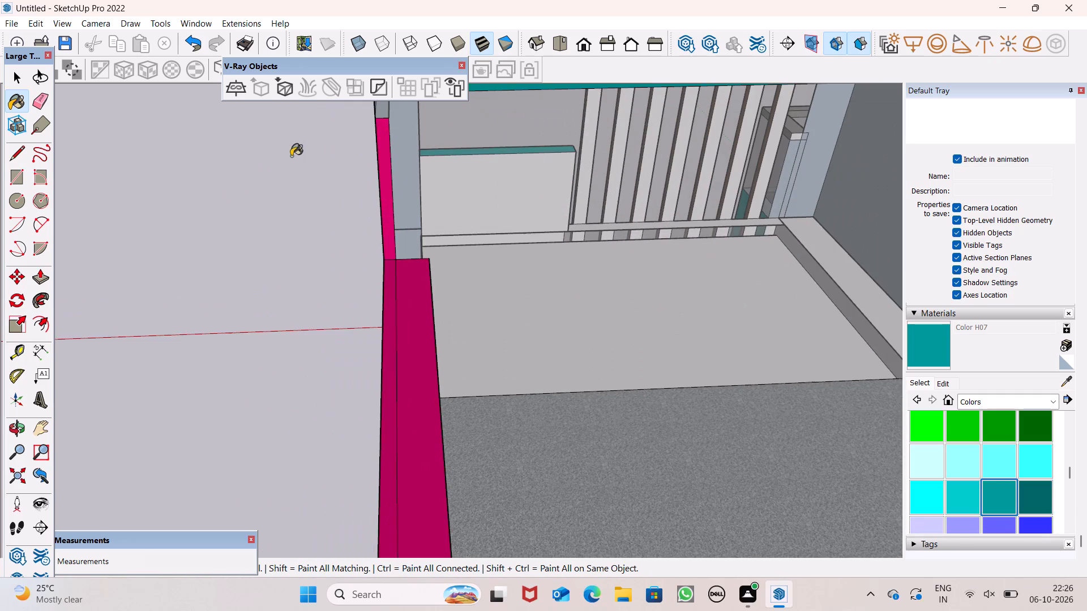
{"action": "left_click", "coordinate": [381, 156]}
{"action": "scroll", "coordinate": [442, 257], "scroll_direction": "down", "scroll_amount": 11}
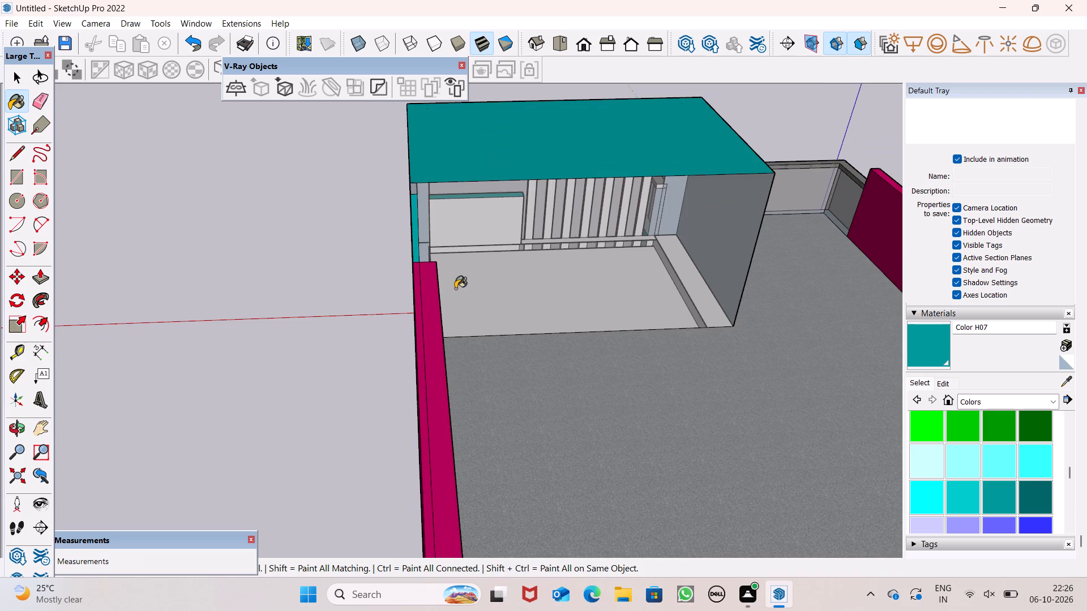
Paint the white inner face of the front boundary wall with Stone Flagstone Ashlar from Brick, Cladding and Siding.
{"action": "middle_click_drag", "start_coordinate": [469, 312], "coordinate": [570, 414]}
{"action": "scroll", "coordinate": [551, 338], "scroll_direction": "down", "scroll_amount": 19}
{"action": "middle_click_drag", "start_coordinate": [654, 383], "coordinate": [382, 266]}
{"action": "scroll", "coordinate": [421, 291], "scroll_direction": "up", "scroll_amount": 1}
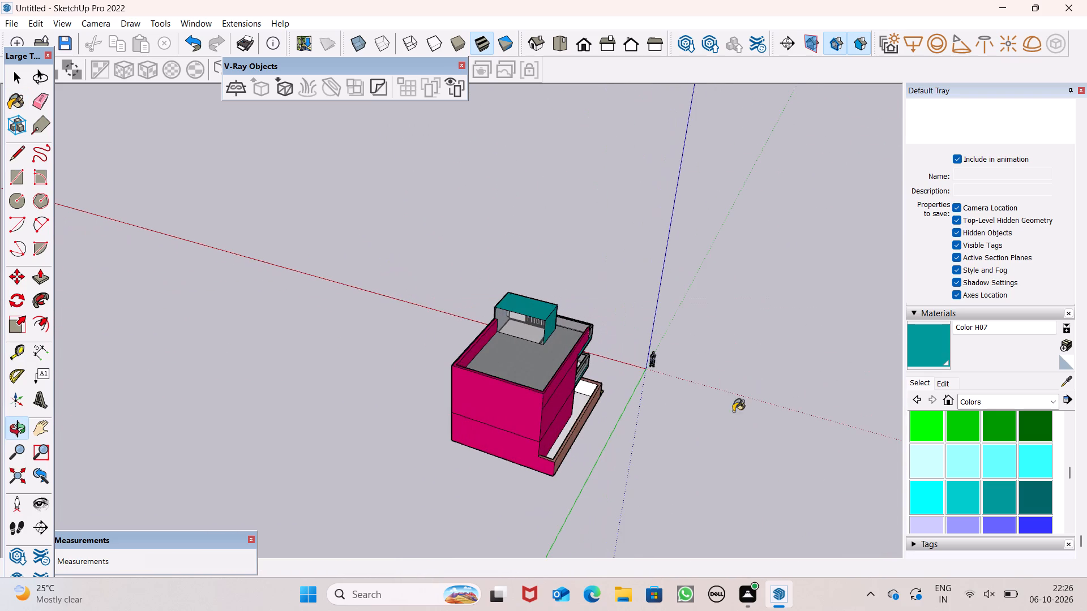
{"action": "left_click", "coordinate": [1001, 405]}
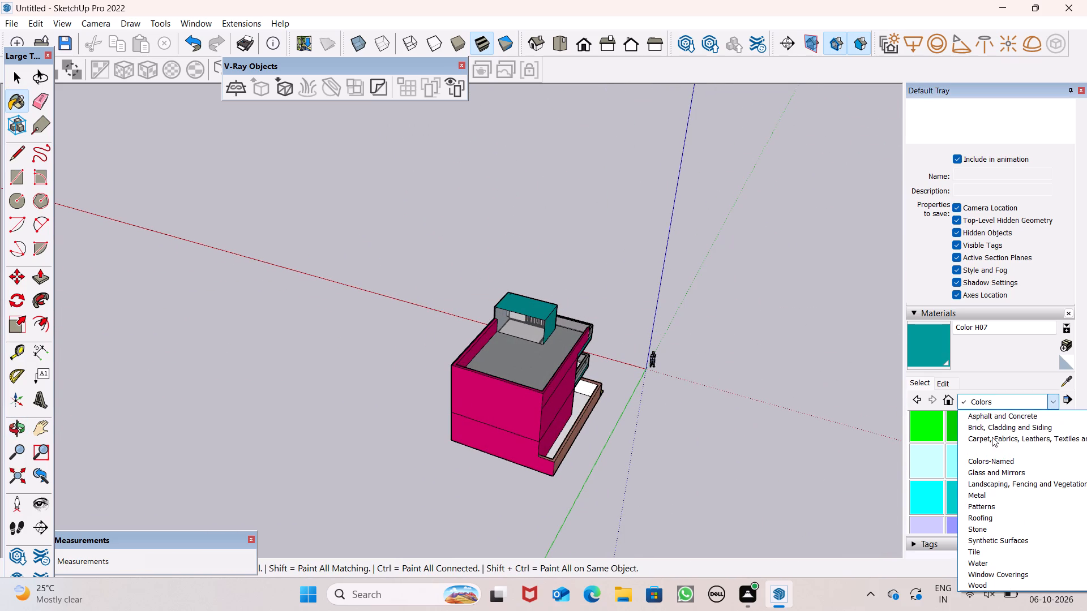
{"action": "left_click", "coordinate": [999, 428]}
{"action": "scroll", "coordinate": [985, 481], "scroll_direction": "down", "scroll_amount": 2}
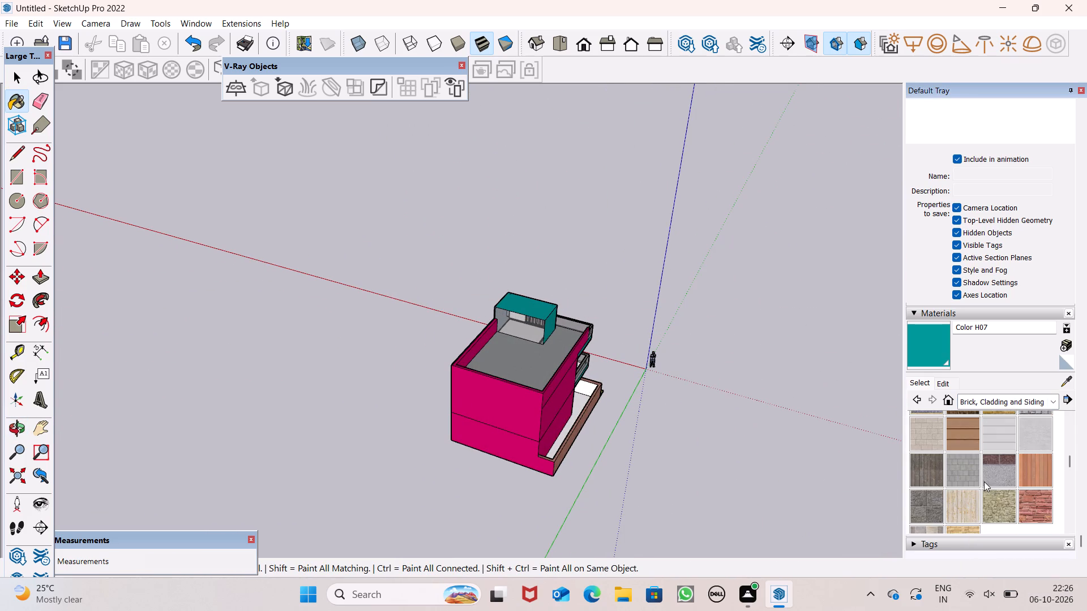
{"action": "left_click", "coordinate": [1030, 447]}
{"action": "scroll", "coordinate": [766, 385], "scroll_direction": "up", "scroll_amount": 5}
{"action": "scroll", "coordinate": [533, 410], "scroll_direction": "up", "scroll_amount": 1}
{"action": "middle_click_drag", "start_coordinate": [533, 415], "coordinate": [548, 432]}
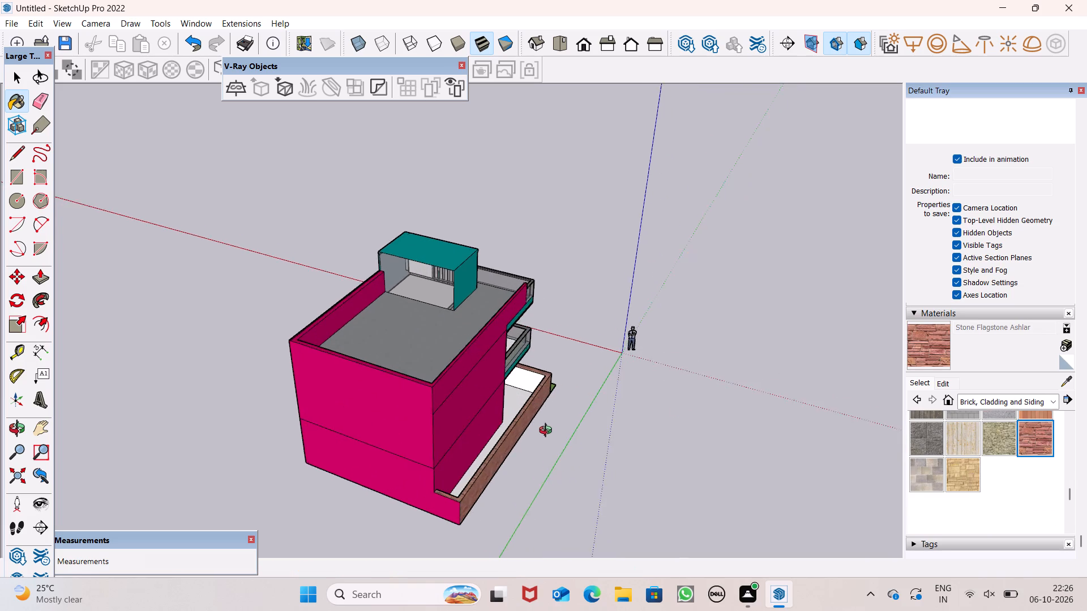
{"action": "middle_click_drag", "start_coordinate": [548, 432], "coordinate": [601, 462]}
{"action": "scroll", "coordinate": [523, 397], "scroll_direction": "up", "scroll_amount": 7}
{"action": "left_click", "coordinate": [536, 342]}
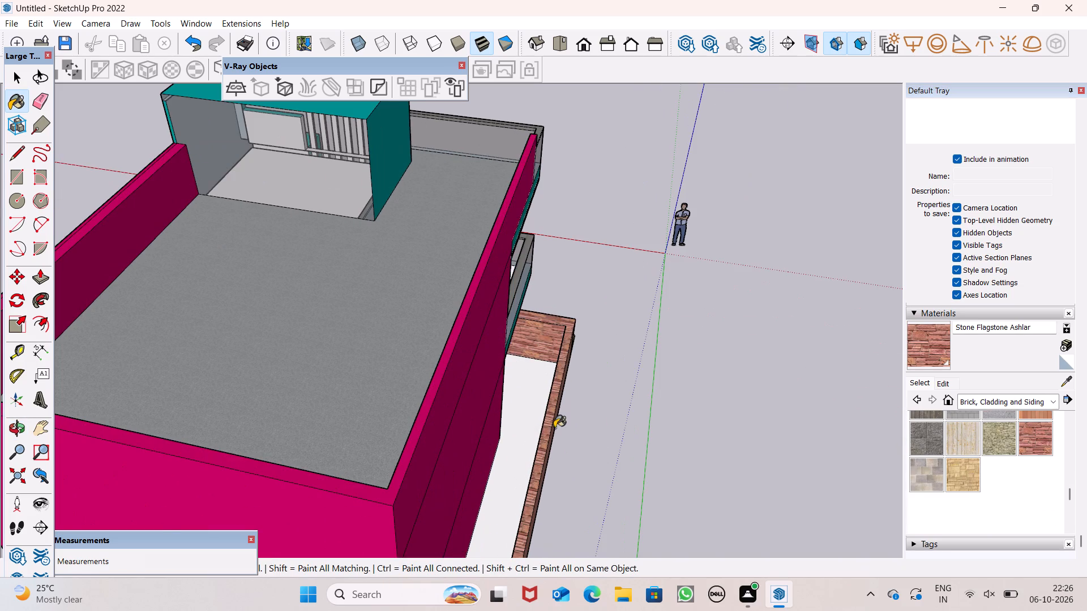
Paint the inner faces of the rear boundary wall section and the long side boundary wall with Stone Flagstone Ashlar.
{"action": "middle_click_drag", "start_coordinate": [552, 432], "coordinate": [0, 450]}
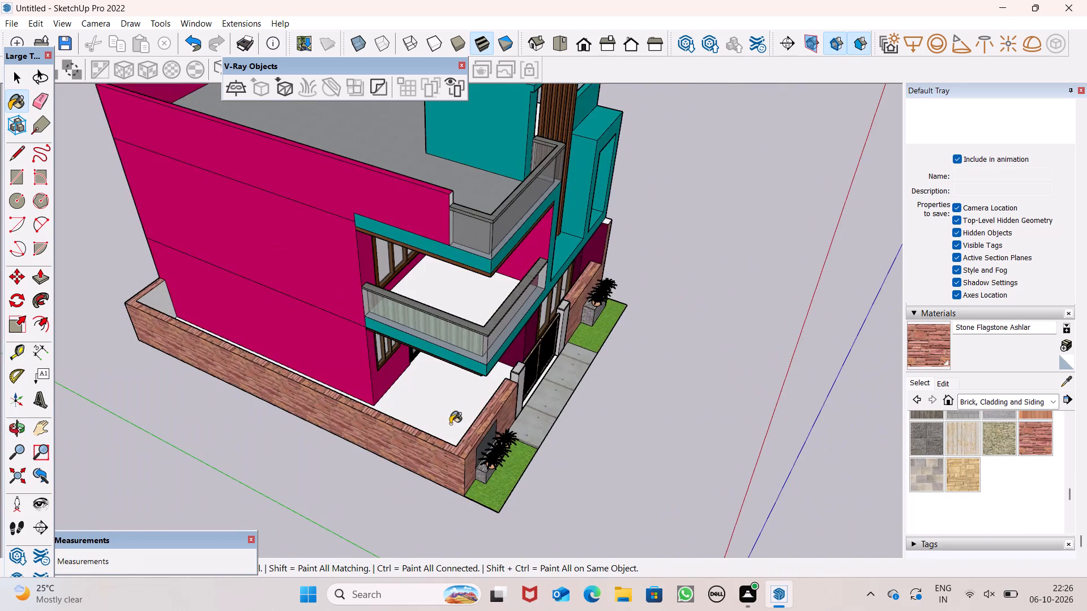
{"action": "scroll", "coordinate": [491, 420], "scroll_direction": "up", "scroll_amount": 4}
{"action": "middle_click_drag", "start_coordinate": [469, 445], "coordinate": [376, 461]}
{"action": "scroll", "coordinate": [389, 396], "scroll_direction": "down", "scroll_amount": 2}
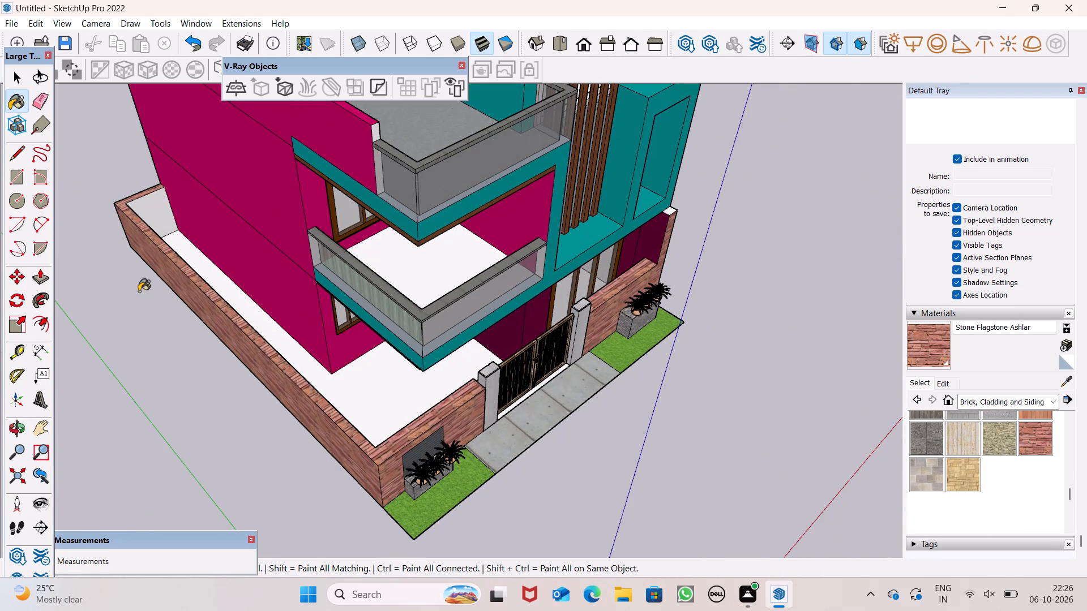
{"action": "left_click", "coordinate": [162, 208]}
{"action": "scroll", "coordinate": [502, 389], "scroll_direction": "down", "scroll_amount": 5}
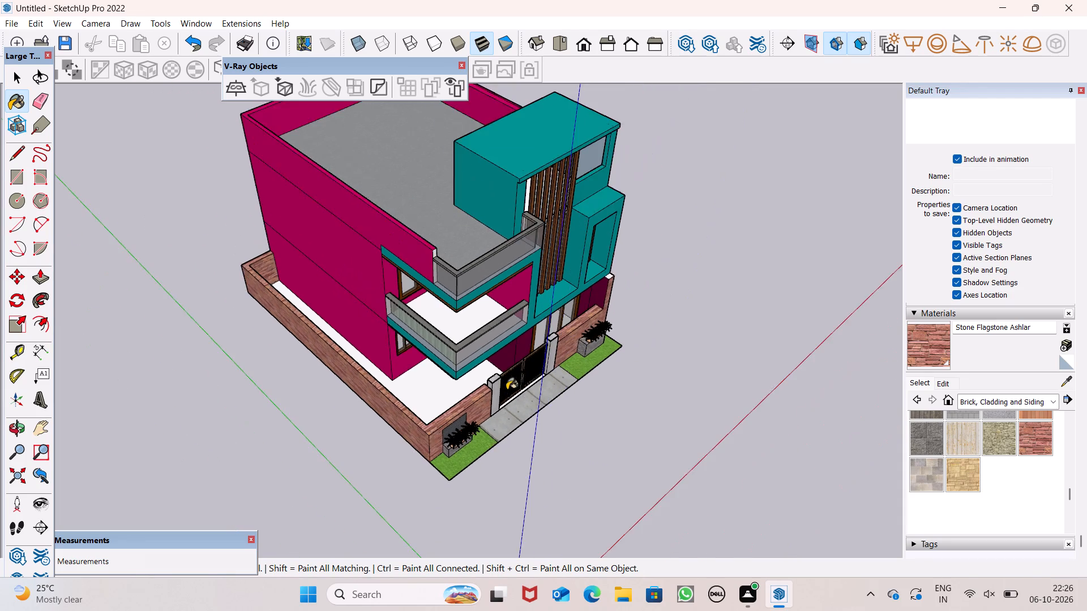
{"action": "middle_click_drag", "start_coordinate": [529, 403], "coordinate": [109, 441]}
{"action": "scroll", "coordinate": [341, 353], "scroll_direction": "up", "scroll_amount": 7}
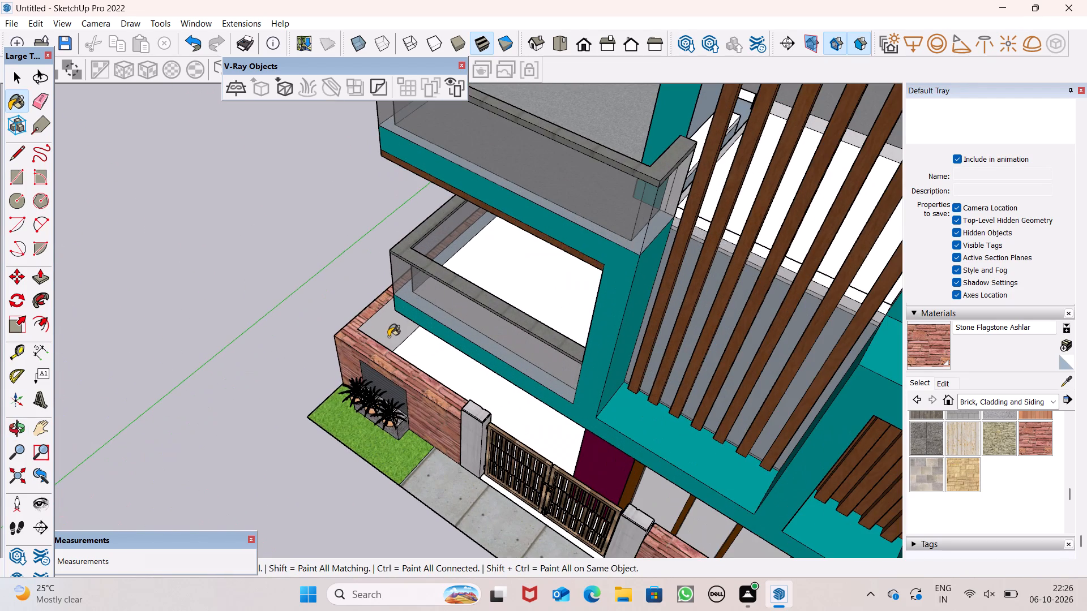
{"action": "left_click", "coordinate": [389, 335]}
{"action": "scroll", "coordinate": [404, 333], "scroll_direction": "down", "scroll_amount": 6}
Examine the painted house from the sides, below and the standard front view for surfaces still lacking a material.
{"action": "middle_click_drag", "start_coordinate": [509, 410], "coordinate": [696, 333]}
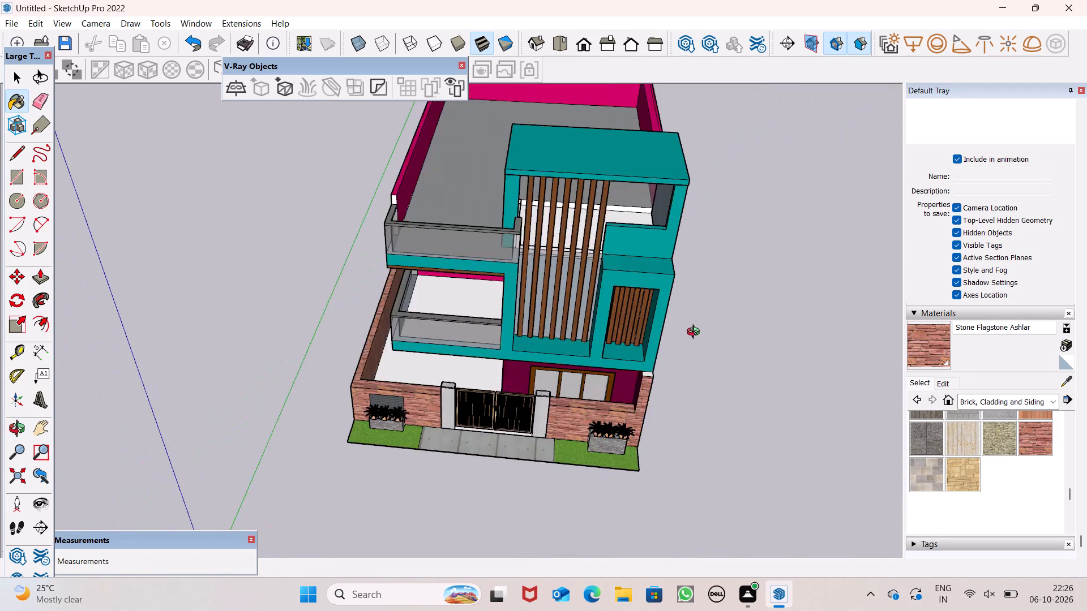
{"action": "middle_click_drag", "start_coordinate": [696, 333], "coordinate": [832, 324]}
{"action": "scroll", "coordinate": [658, 395], "scroll_direction": "down", "scroll_amount": 5}
{"action": "middle_click_drag", "start_coordinate": [673, 405], "coordinate": [61, 401]}
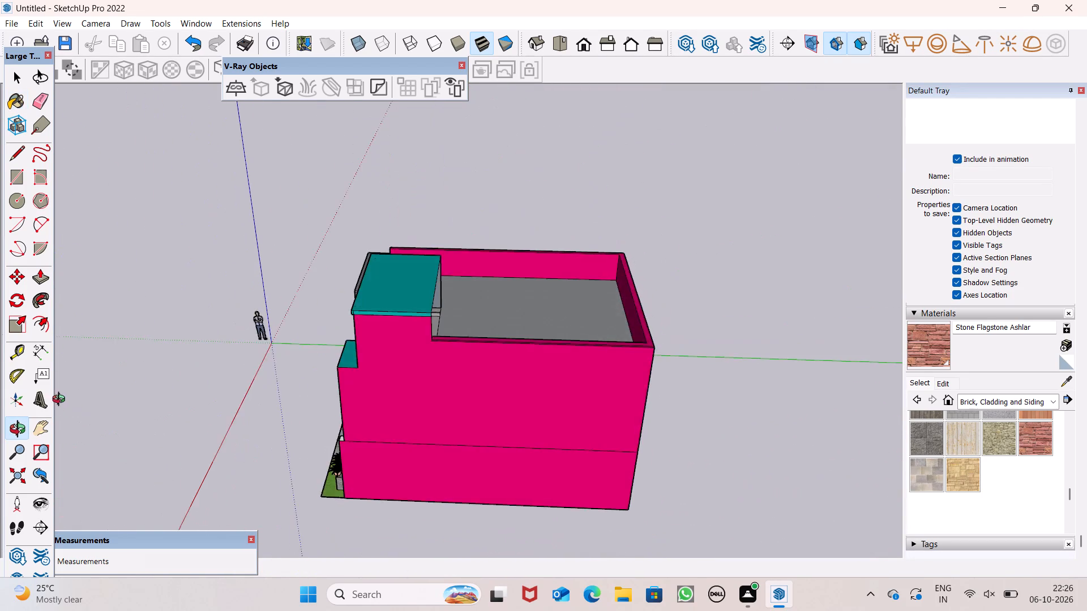
{"action": "middle_click_drag", "start_coordinate": [61, 401], "coordinate": [529, 368]}
{"action": "scroll", "coordinate": [553, 366], "scroll_direction": "down", "scroll_amount": 3}
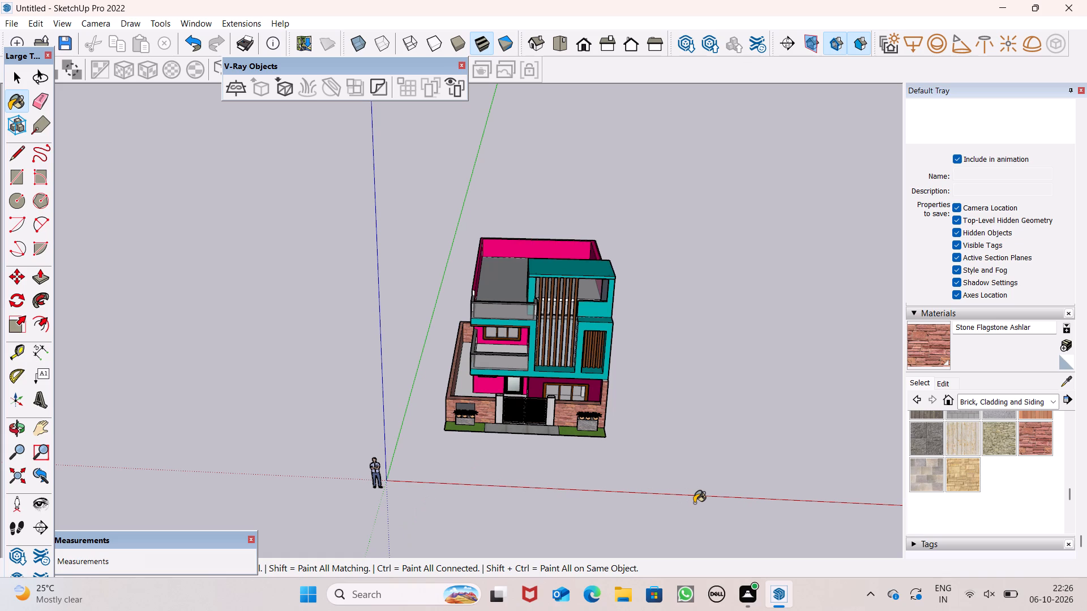
{"action": "scroll", "coordinate": [673, 446], "scroll_direction": "down", "scroll_amount": 3}
{"action": "middle_click_drag", "start_coordinate": [659, 445], "coordinate": [663, 227]}
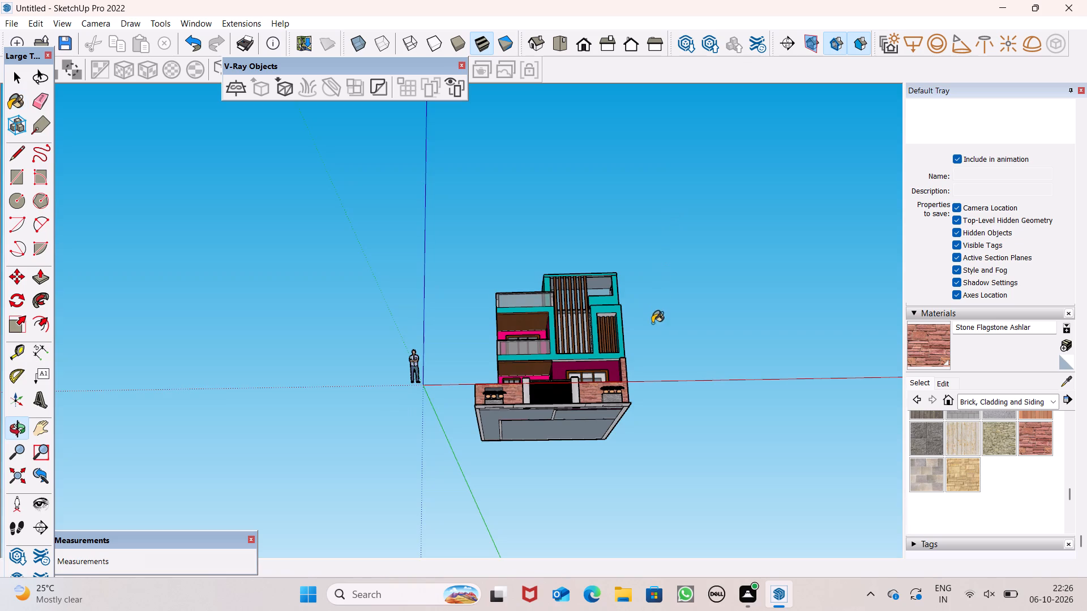
{"action": "key", "text": "space"}
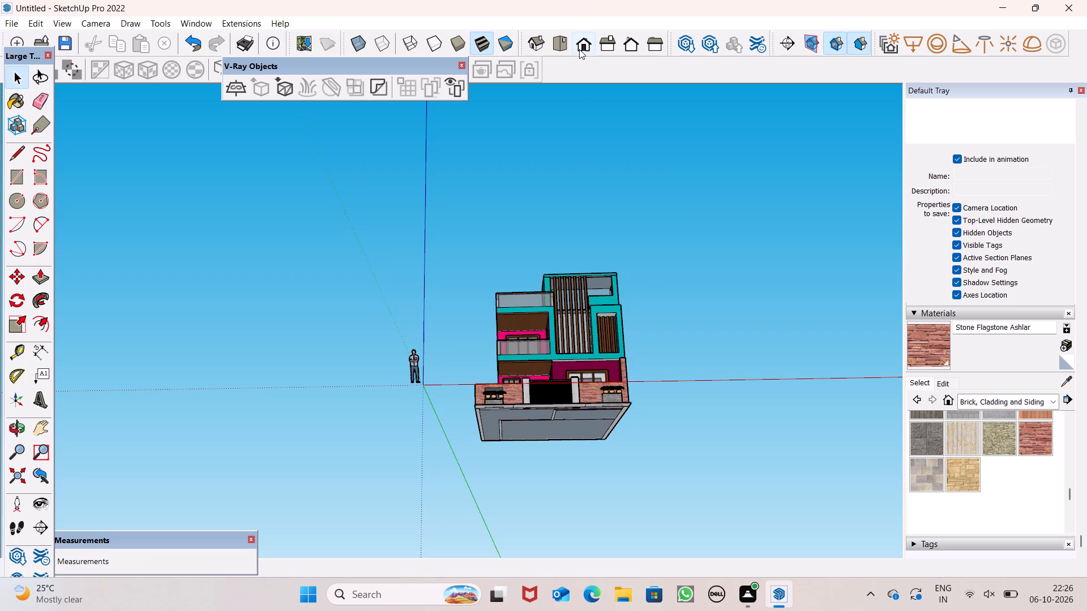
{"action": "left_click", "coordinate": [568, 45]}
{"action": "left_click", "coordinate": [576, 50]}
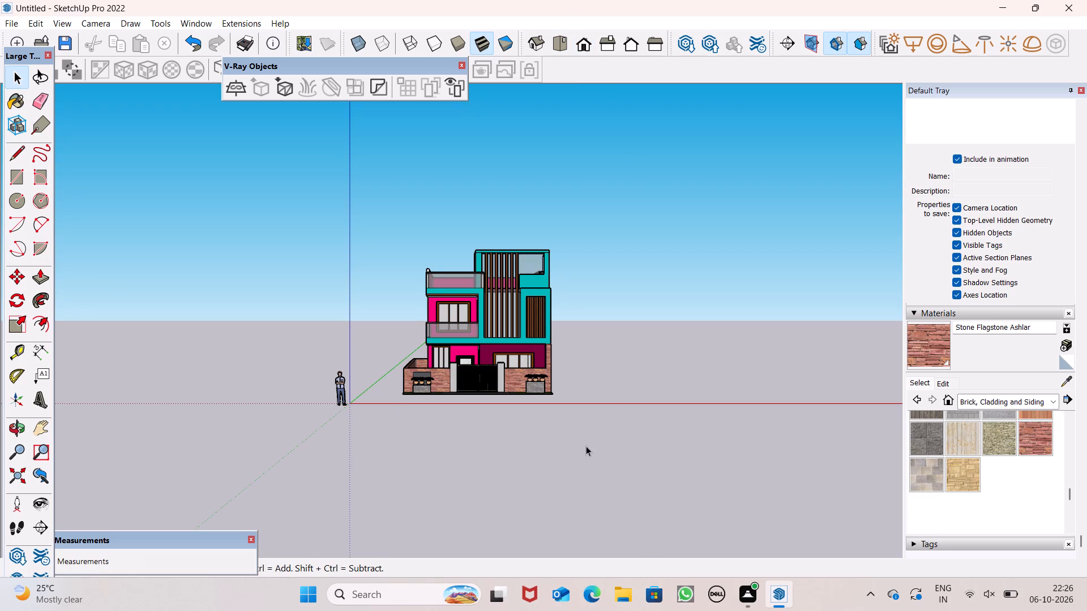
{"action": "scroll", "coordinate": [586, 446], "scroll_direction": "up", "scroll_amount": 6}
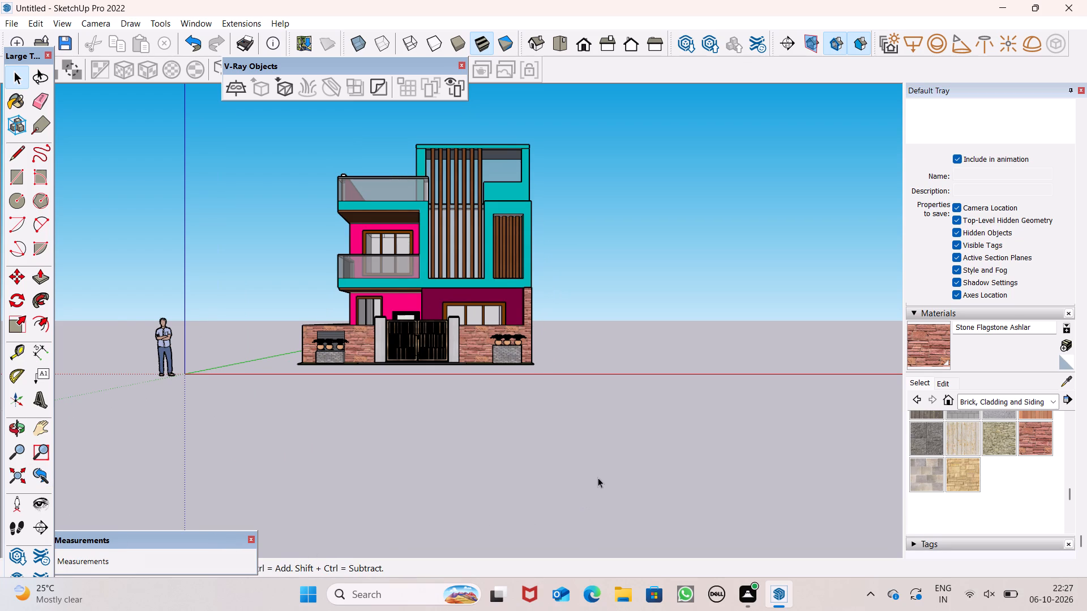
{"action": "scroll", "coordinate": [598, 476], "scroll_direction": "up", "scroll_amount": 1}
{"action": "middle_click_drag", "start_coordinate": [598, 476], "coordinate": [569, 577]}
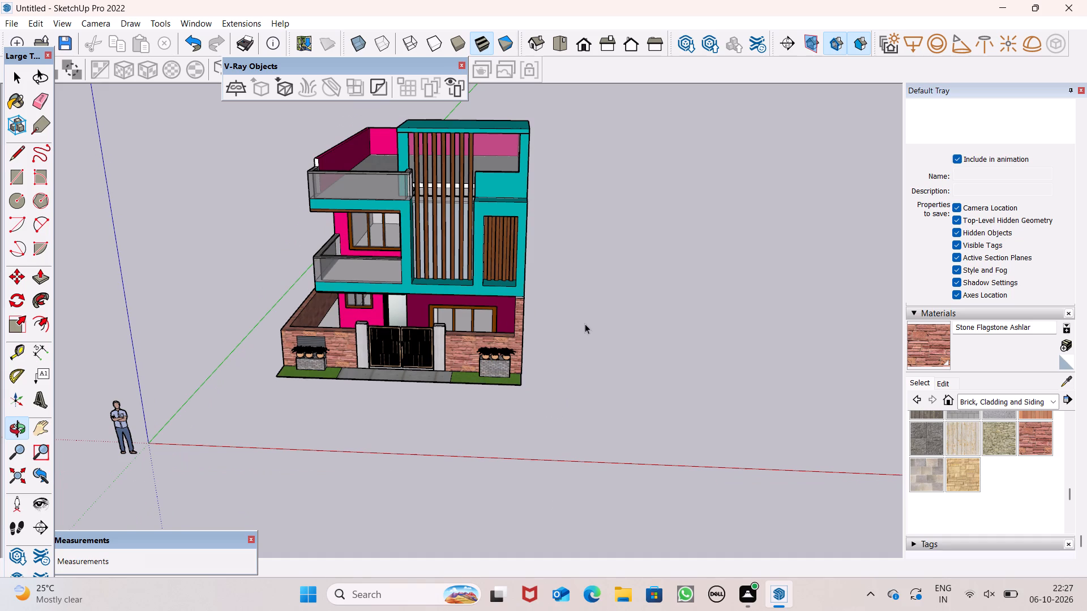
{"action": "left_click", "coordinate": [936, 352]}
{"action": "left_click", "coordinate": [774, 355]}
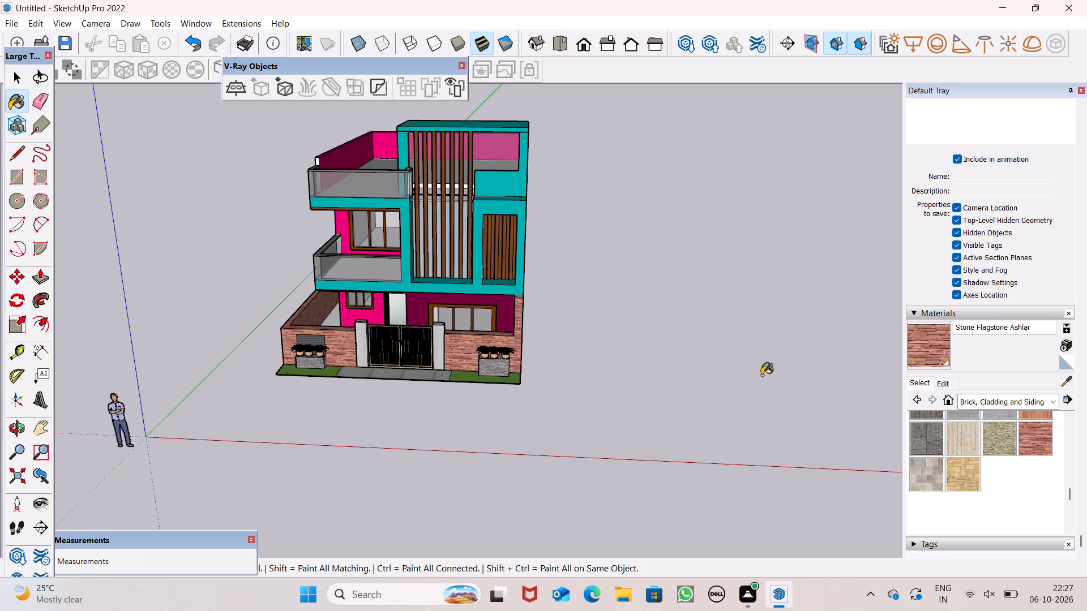
{"action": "scroll", "coordinate": [732, 276], "scroll_direction": "down", "scroll_amount": 2}
{"action": "scroll", "coordinate": [749, 334], "scroll_direction": "down", "scroll_amount": 3}
{"action": "key", "text": "space"}
{"action": "scroll", "coordinate": [719, 339], "scroll_direction": "down", "scroll_amount": 9}
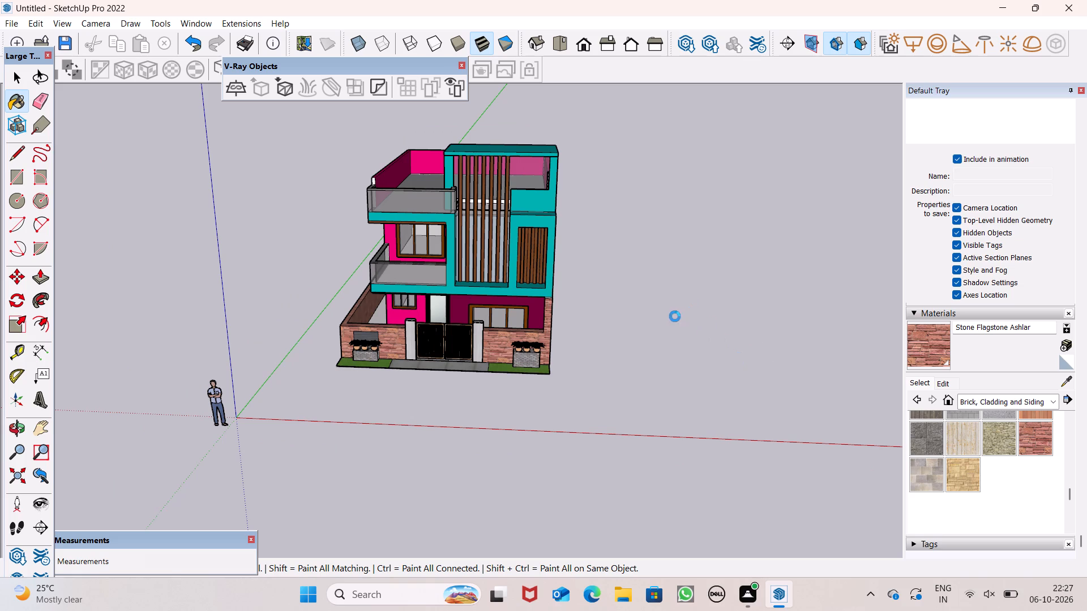
Paint the white front end of the roof side parapet beside the upper balcony railing with Color L06 from Colors.
{"action": "middle_click_drag", "start_coordinate": [603, 235], "coordinate": [769, 390]}
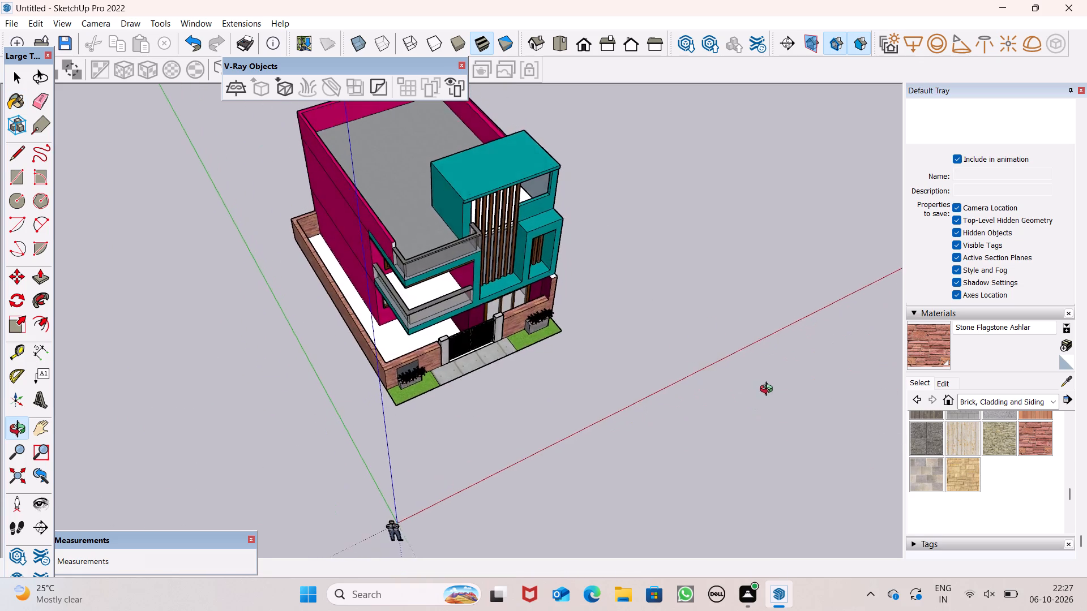
{"action": "middle_click_drag", "start_coordinate": [769, 390], "coordinate": [723, 325]}
{"action": "scroll", "coordinate": [413, 169], "scroll_direction": "up", "scroll_amount": 5}
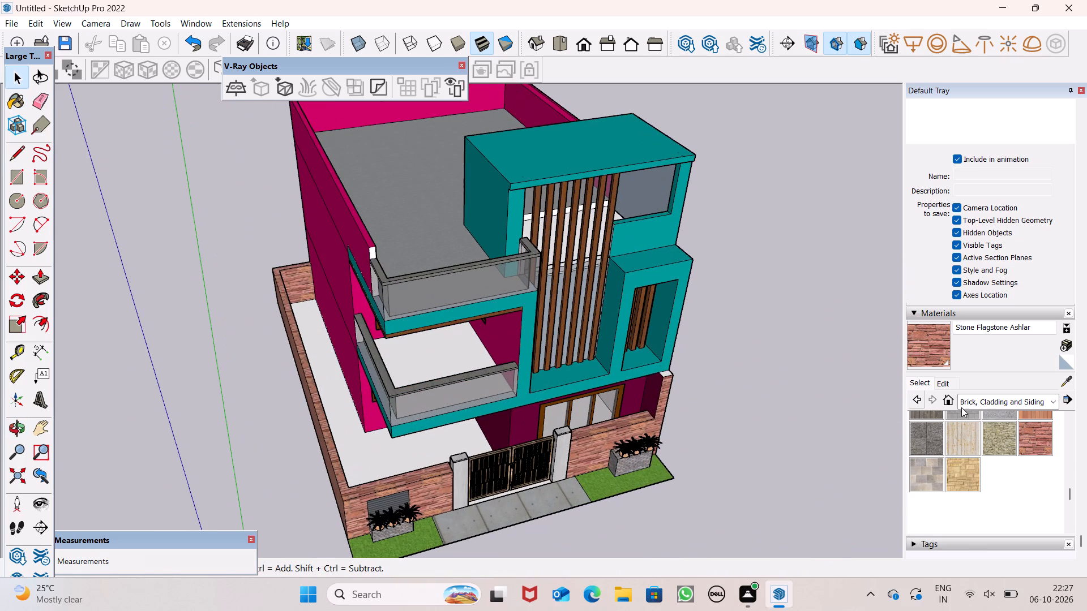
{"action": "left_click", "coordinate": [1021, 401]}
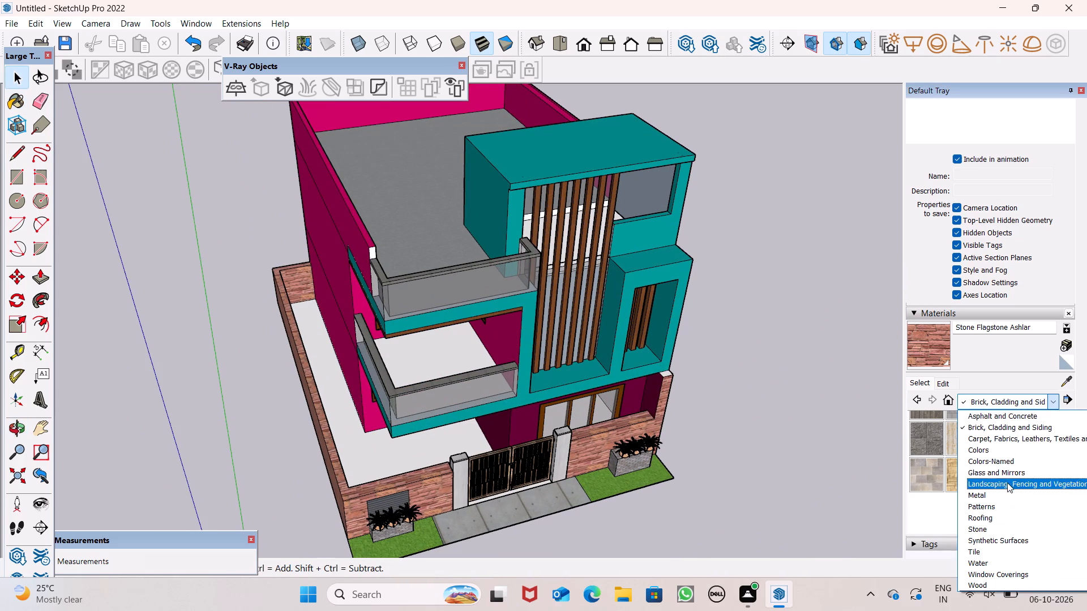
{"action": "left_click", "coordinate": [1005, 450]}
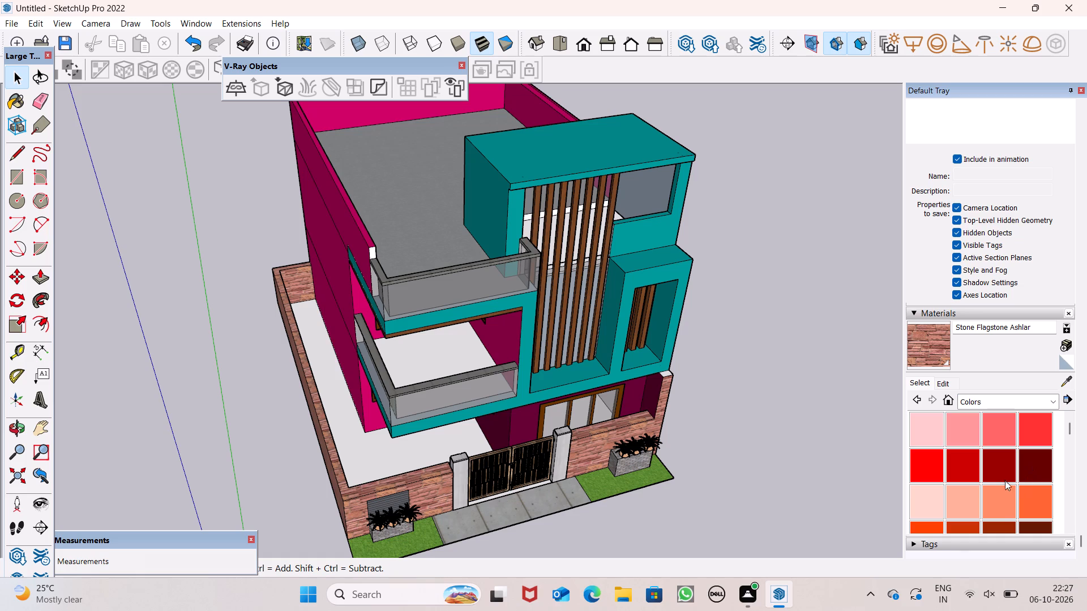
{"action": "scroll", "coordinate": [1005, 469], "scroll_direction": "down", "scroll_amount": 9}
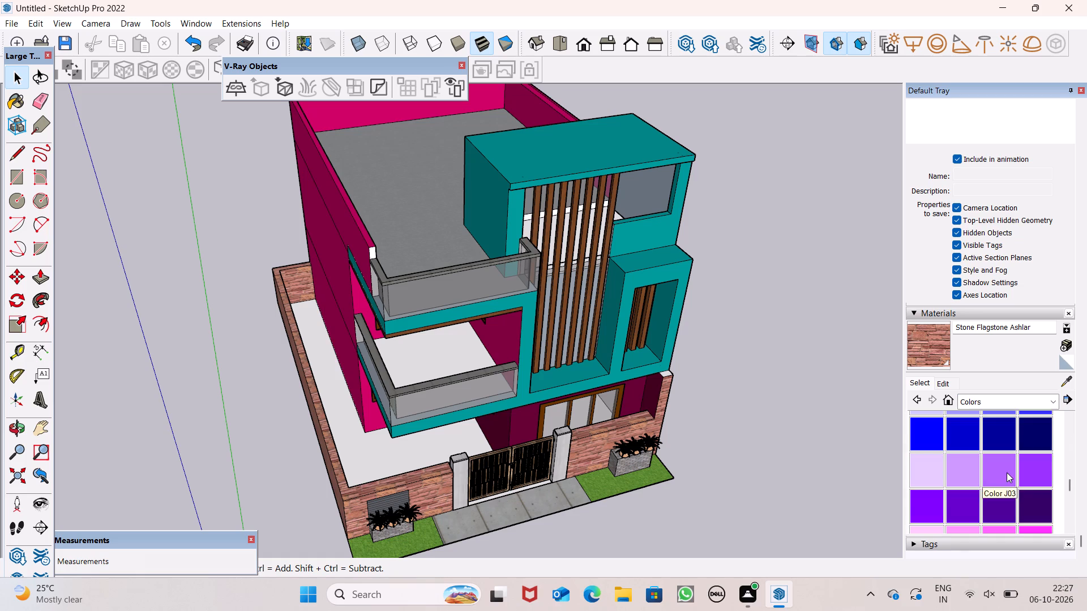
{"action": "scroll", "coordinate": [1004, 473], "scroll_direction": "down", "scroll_amount": 3}
{"action": "left_click", "coordinate": [977, 449]}
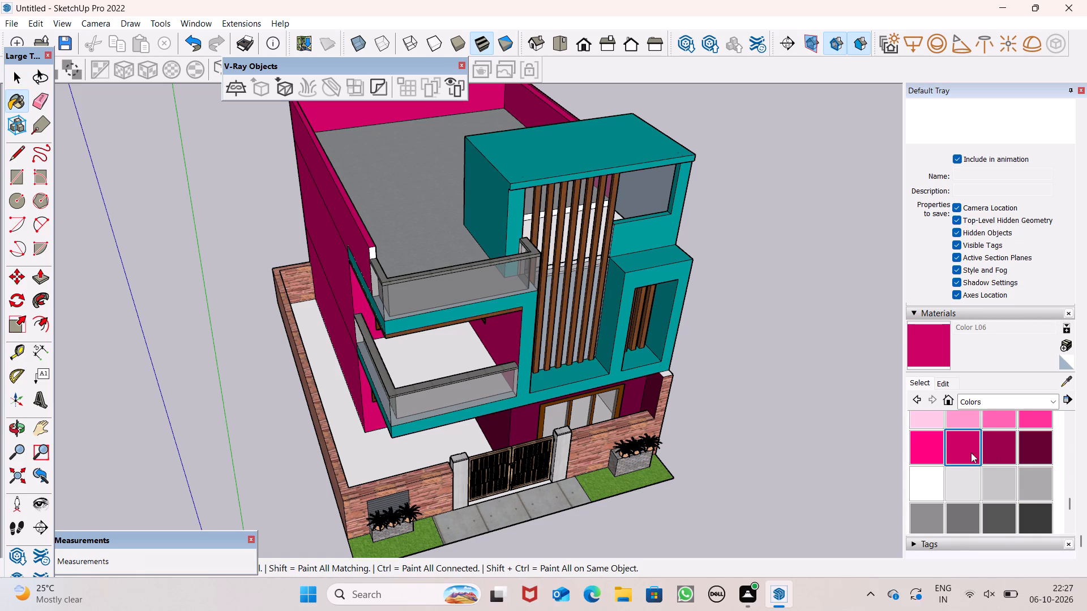
{"action": "scroll", "coordinate": [388, 297], "scroll_direction": "up", "scroll_amount": 6}
{"action": "left_click", "coordinate": [366, 233]}
{"action": "scroll", "coordinate": [447, 272], "scroll_direction": "down", "scroll_amount": 2}
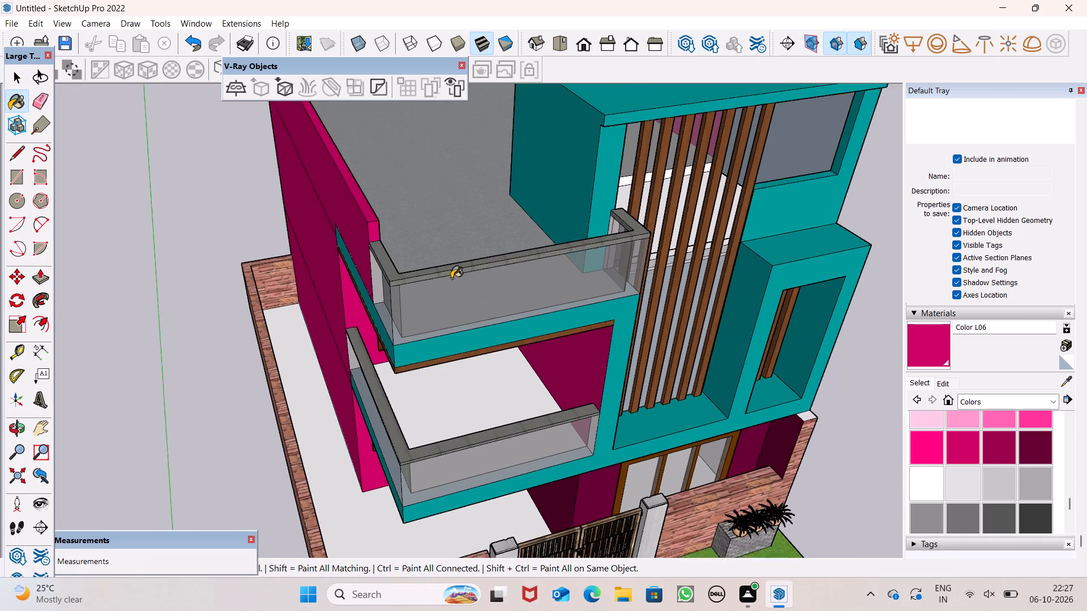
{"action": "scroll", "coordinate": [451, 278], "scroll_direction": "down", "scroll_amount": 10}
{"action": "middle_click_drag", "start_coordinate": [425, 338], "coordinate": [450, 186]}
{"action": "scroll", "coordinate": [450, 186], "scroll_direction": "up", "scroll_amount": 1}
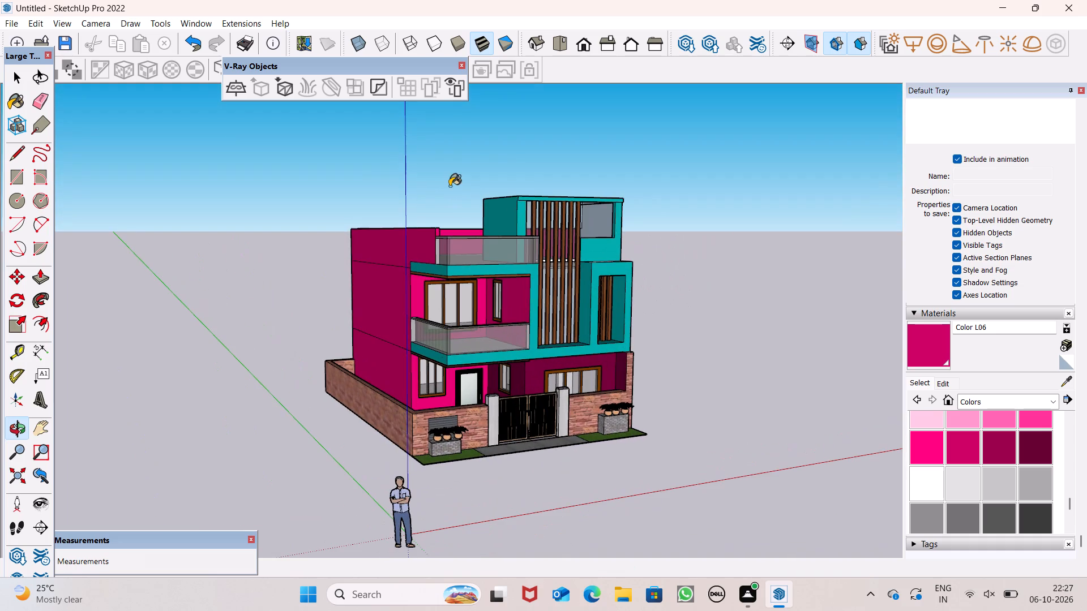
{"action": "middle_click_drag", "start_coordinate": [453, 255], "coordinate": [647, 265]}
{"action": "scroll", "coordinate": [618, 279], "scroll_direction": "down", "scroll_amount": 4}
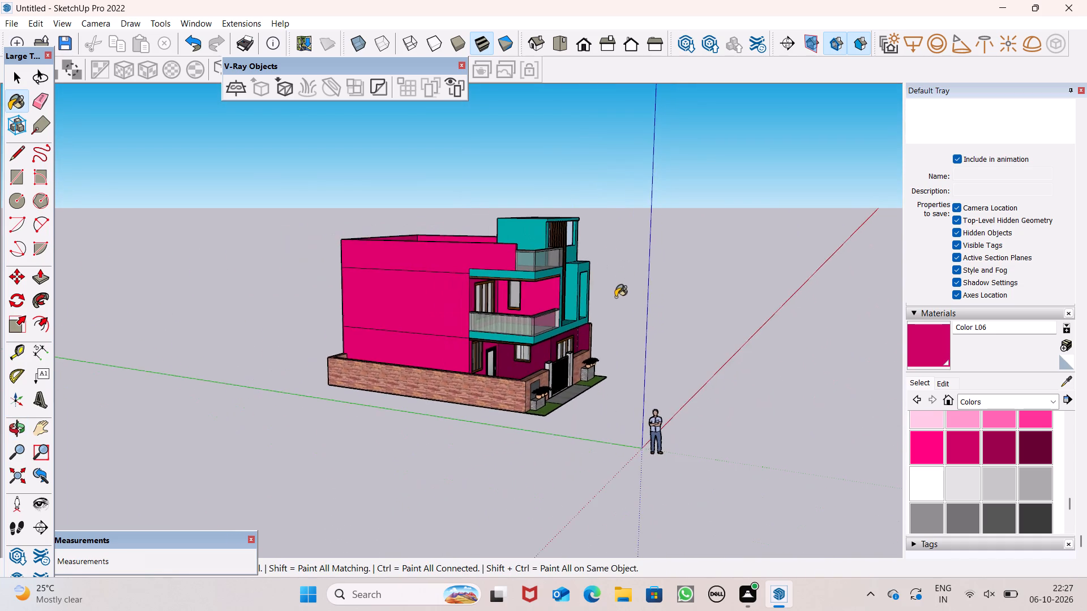
Examine the painted house from the front, both sides and above for surfaces still lacking a material.
{"action": "middle_click_drag", "start_coordinate": [489, 341], "coordinate": [457, 343]}
{"action": "scroll", "coordinate": [574, 401], "scroll_direction": "up", "scroll_amount": 2}
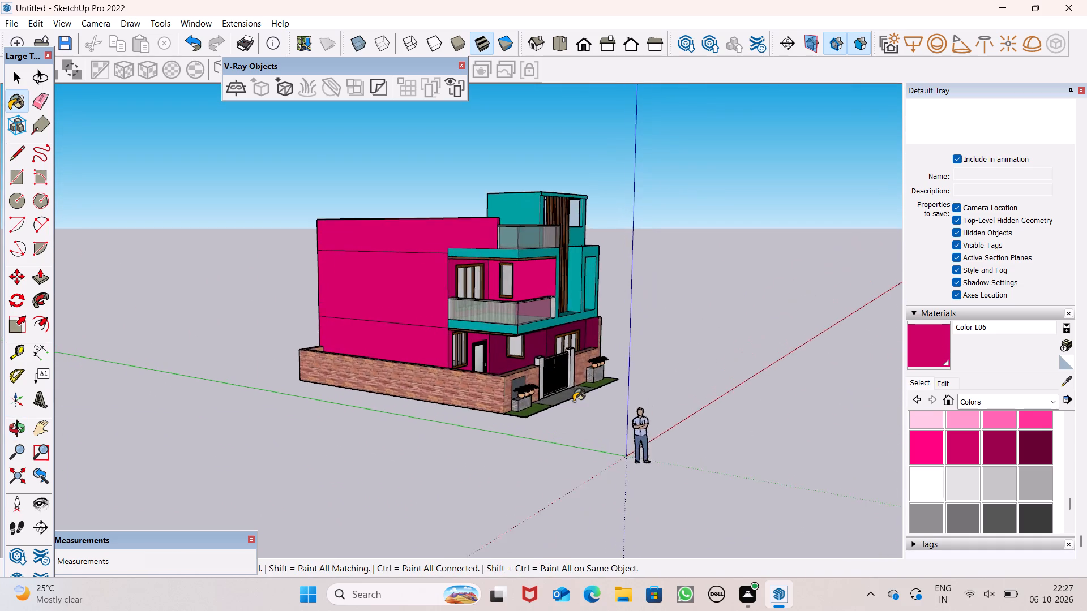
{"action": "scroll", "coordinate": [574, 401], "scroll_direction": "up", "scroll_amount": 2}
{"action": "scroll", "coordinate": [561, 362], "scroll_direction": "down", "scroll_amount": 5}
{"action": "middle_click_drag", "start_coordinate": [622, 392], "coordinate": [282, 429]}
{"action": "scroll", "coordinate": [282, 430], "scroll_direction": "up", "scroll_amount": 1}
{"action": "scroll", "coordinate": [468, 418], "scroll_direction": "up", "scroll_amount": 4}
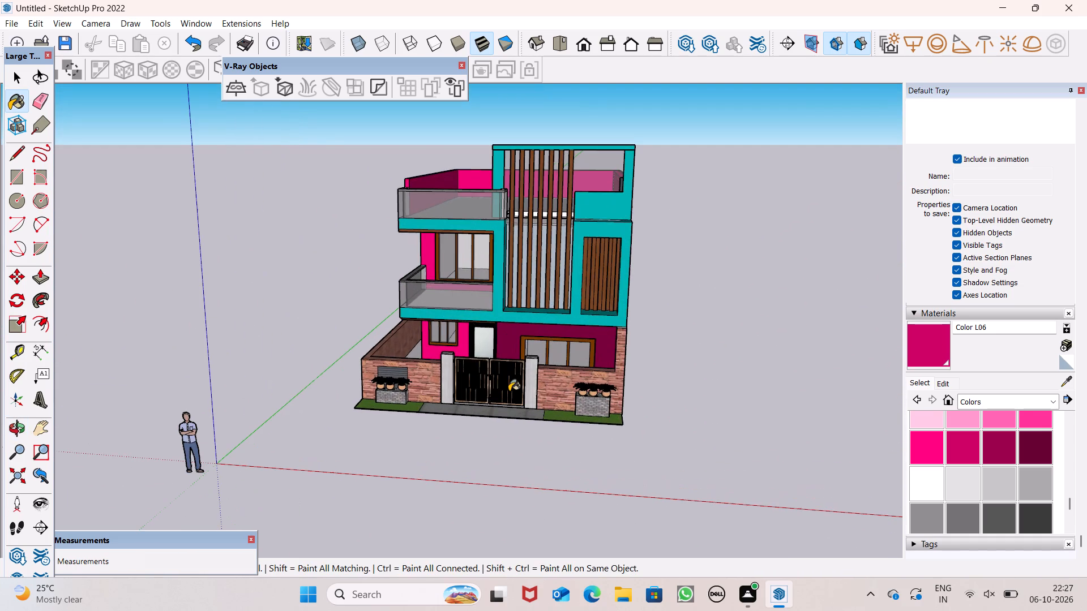
{"action": "scroll", "coordinate": [509, 391], "scroll_direction": "up", "scroll_amount": 1}
{"action": "key", "text": "space"}
{"action": "left_click", "coordinate": [535, 386]}
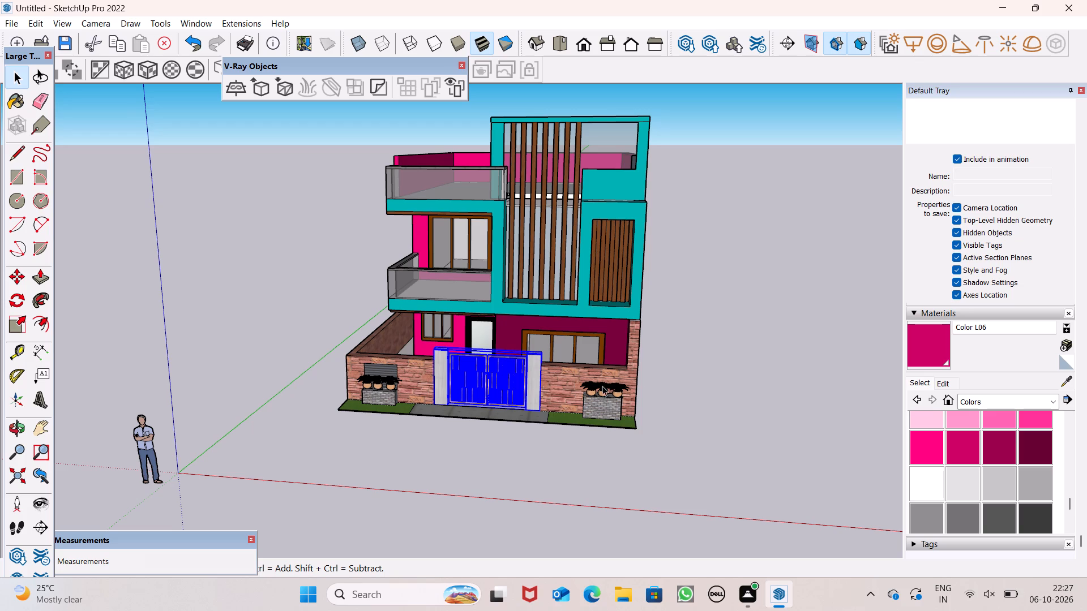
{"action": "left_click", "coordinate": [921, 347]}
{"action": "key", "text": "space"}
{"action": "left_click", "coordinate": [700, 374]}
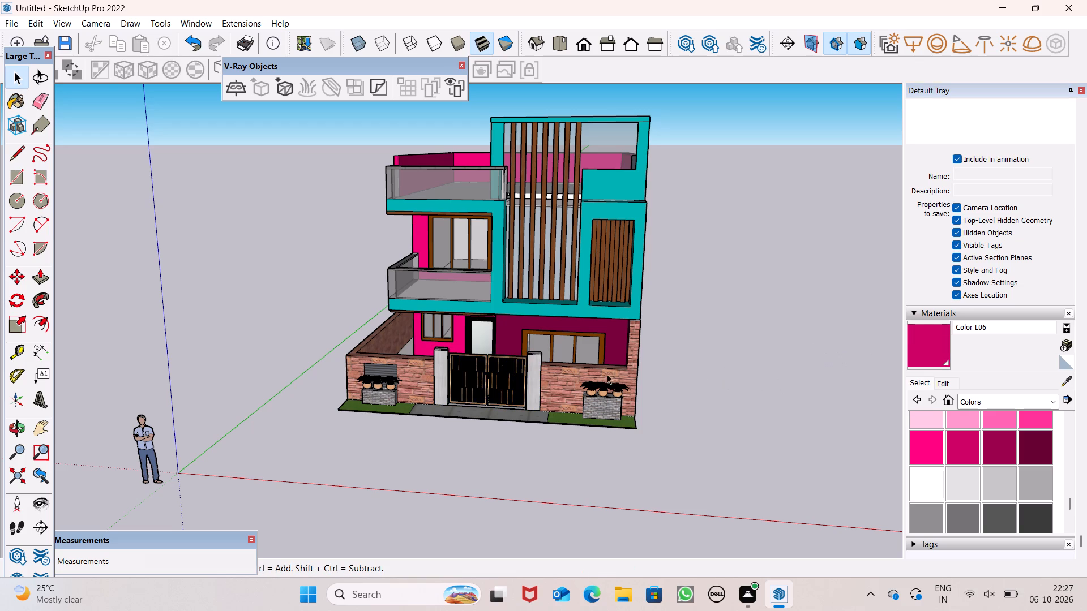
{"action": "scroll", "coordinate": [667, 330], "scroll_direction": "down", "scroll_amount": 1}
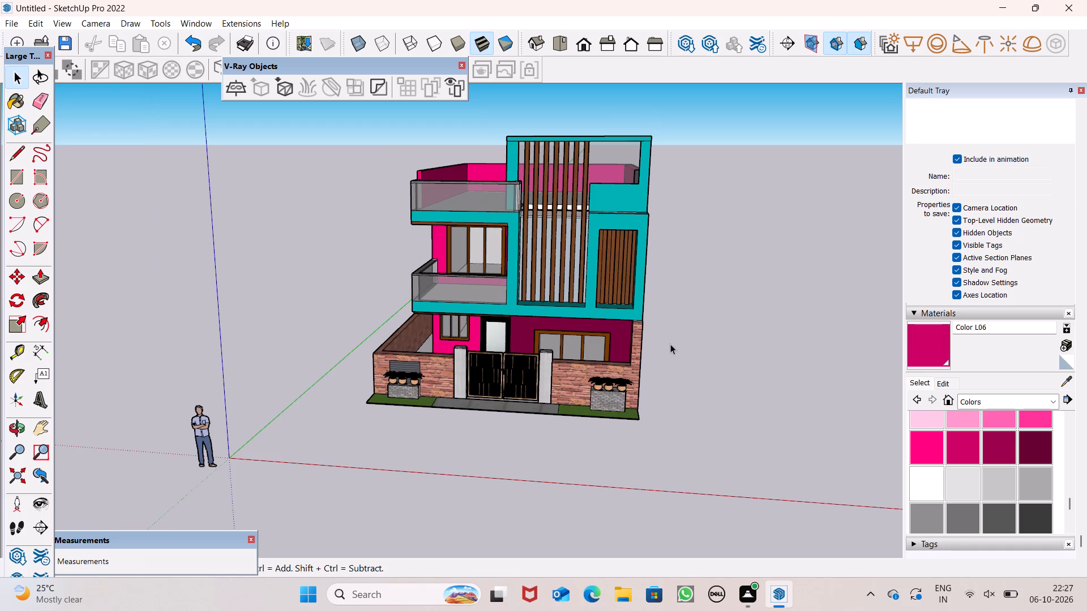
{"action": "scroll", "coordinate": [676, 315], "scroll_direction": "down", "scroll_amount": 5}
{"action": "middle_click_drag", "start_coordinate": [686, 343], "coordinate": [513, 364]}
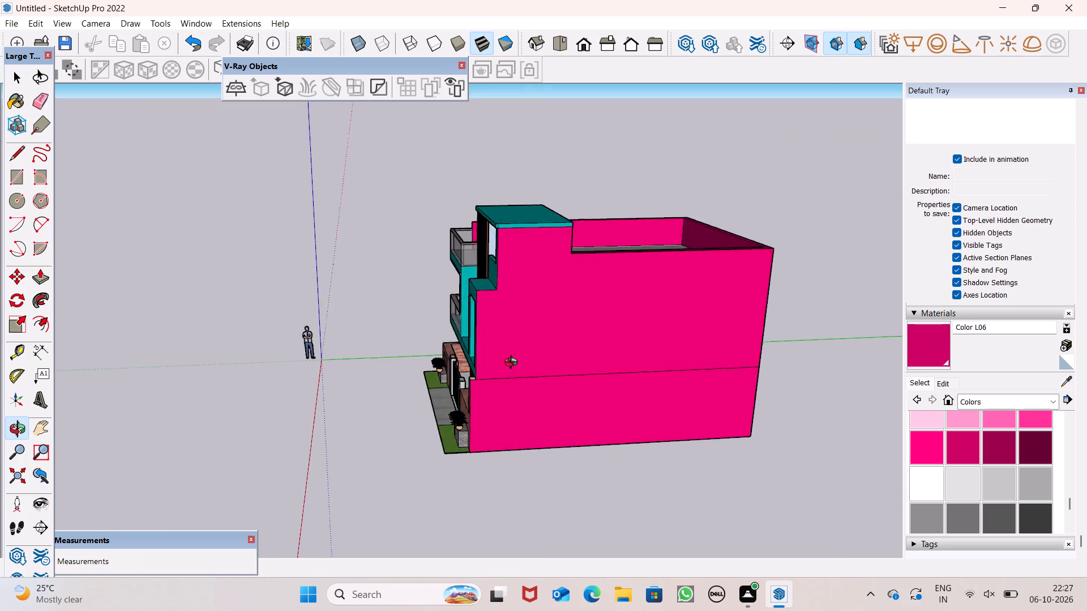
{"action": "middle_click_drag", "start_coordinate": [513, 364], "coordinate": [815, 453]}
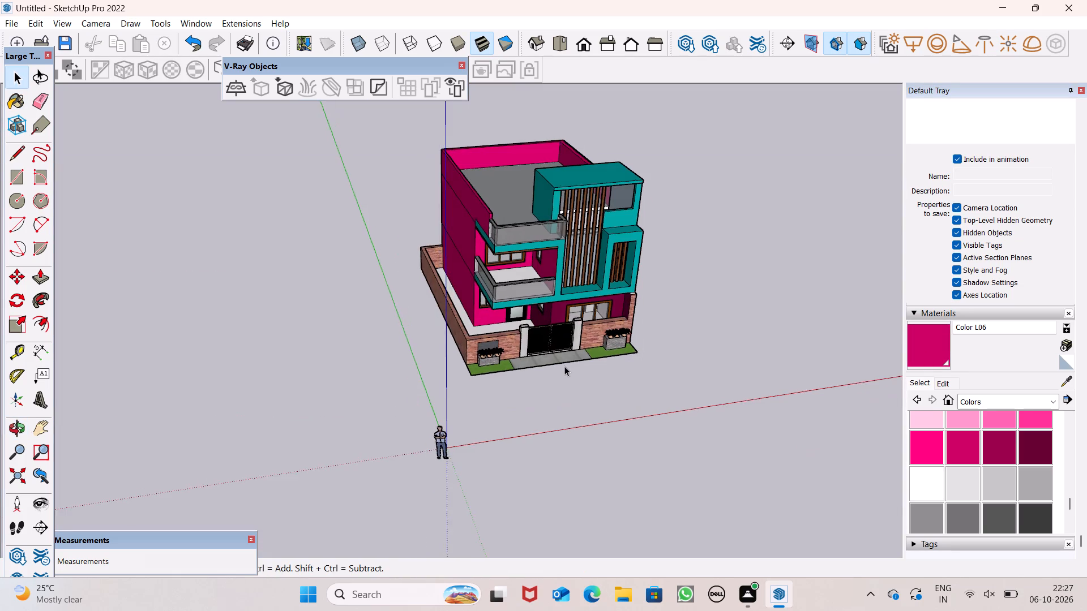
{"action": "scroll", "coordinate": [566, 367], "scroll_direction": "up", "scroll_amount": 4}
{"action": "scroll", "coordinate": [564, 365], "scroll_direction": "down", "scroll_amount": 2}
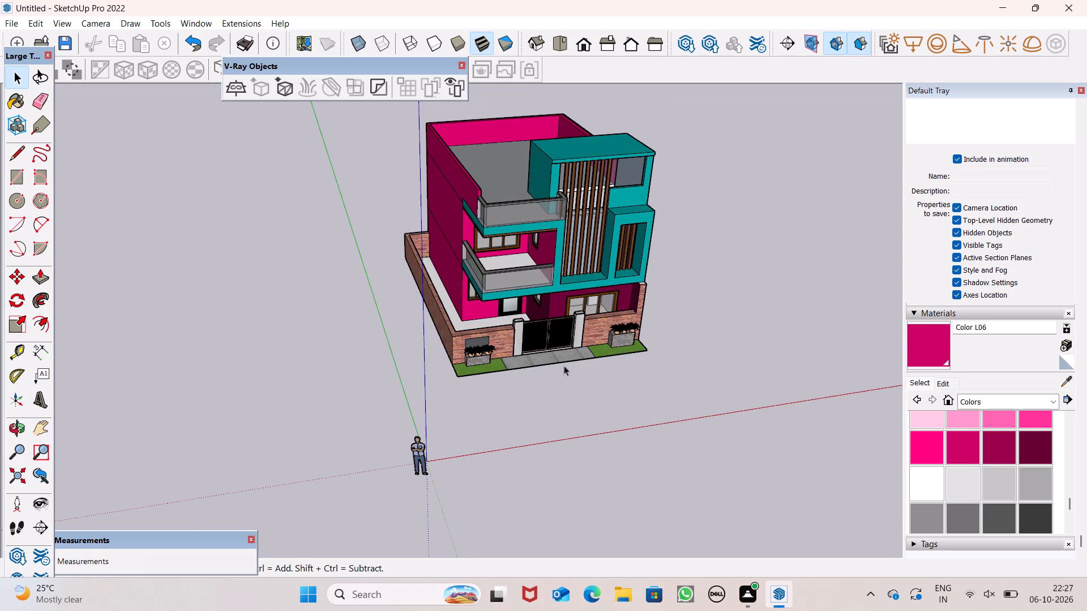
{"action": "key", "text": "space"}
{"action": "scroll", "coordinate": [643, 308], "scroll_direction": "down", "scroll_amount": 5}
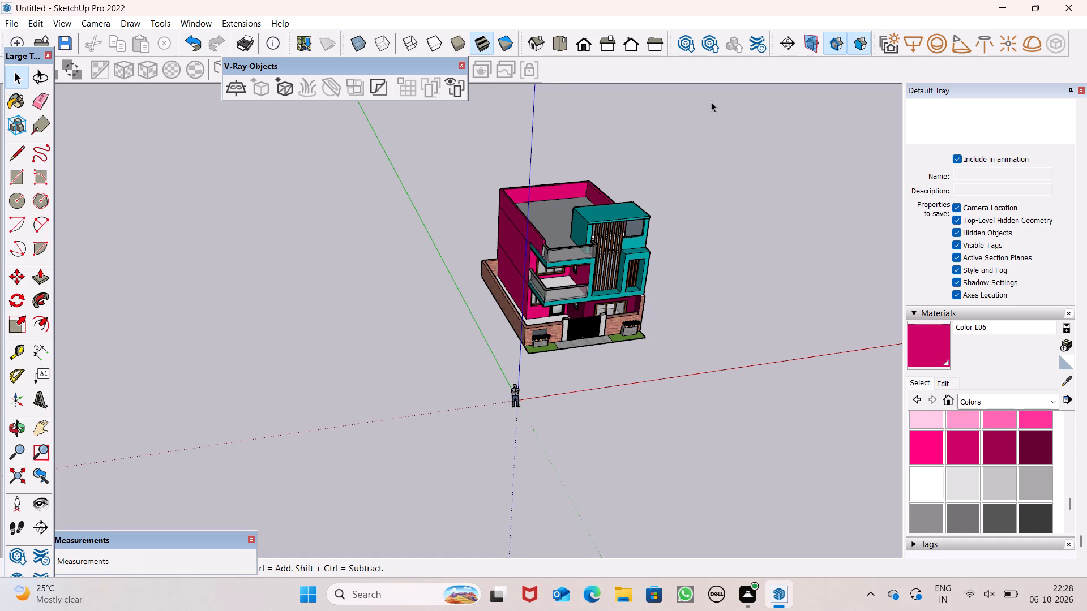
{"action": "scroll", "coordinate": [701, 134], "scroll_direction": "down", "scroll_amount": 3}
{"action": "scroll", "coordinate": [681, 228], "scroll_direction": "up", "scroll_amount": 1}
Paint the white yard floor between the boundary wall and the house with Concrete Aggregate Smoke from Asphalt and Concrete.
{"action": "middle_click_drag", "start_coordinate": [705, 287], "coordinate": [593, 276]}
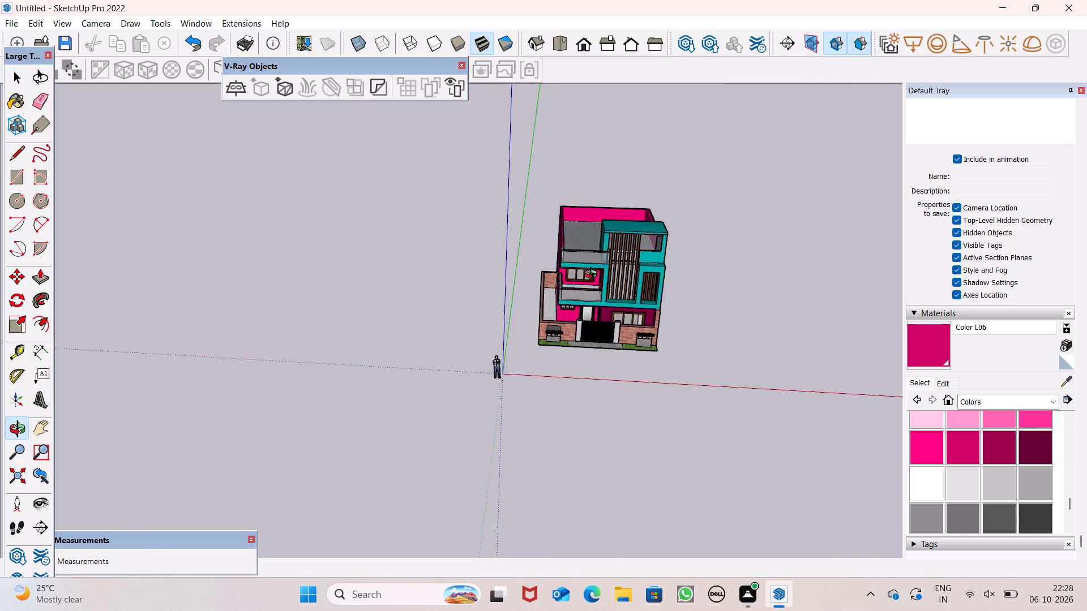
{"action": "middle_click_drag", "start_coordinate": [593, 276], "coordinate": [611, 382]}
{"action": "scroll", "coordinate": [597, 324], "scroll_direction": "up", "scroll_amount": 12}
{"action": "middle_click", "coordinate": [584, 338]}
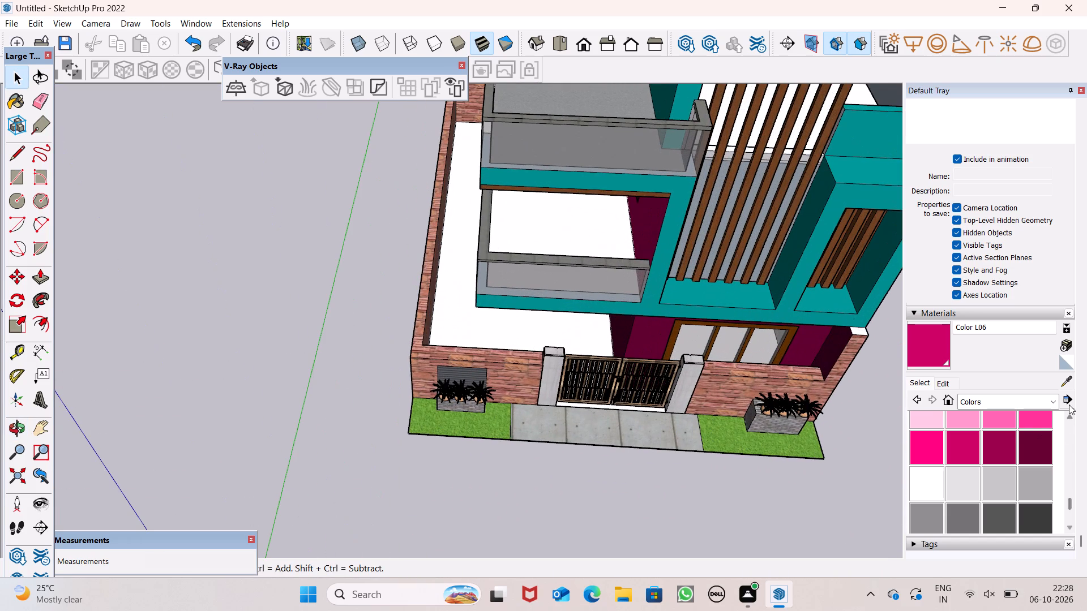
{"action": "left_click", "coordinate": [1046, 403]}
{"action": "left_click", "coordinate": [1016, 420]}
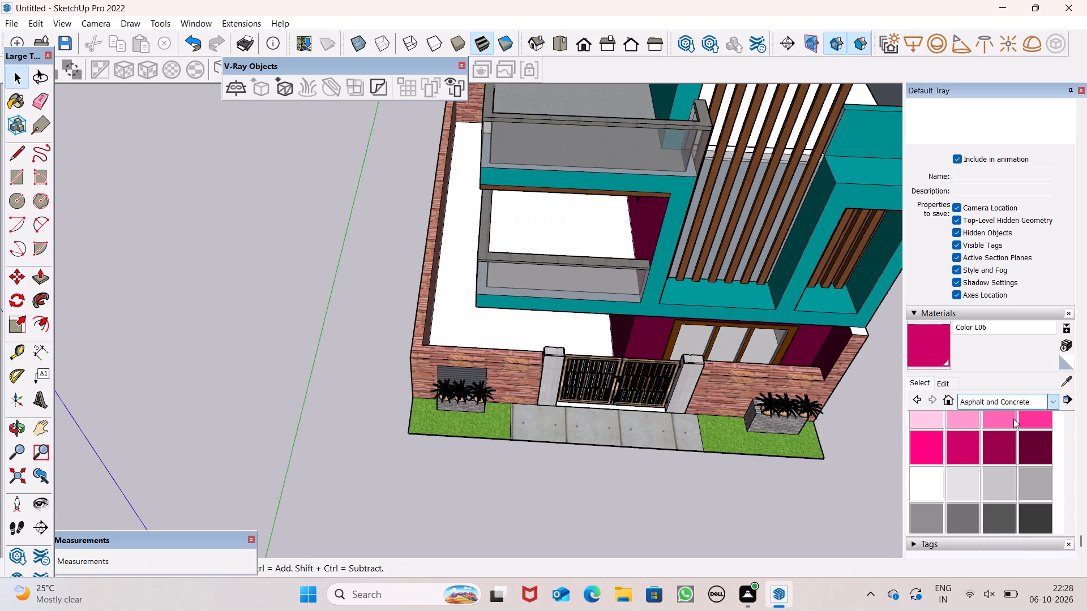
{"action": "left_click", "coordinate": [922, 471]}
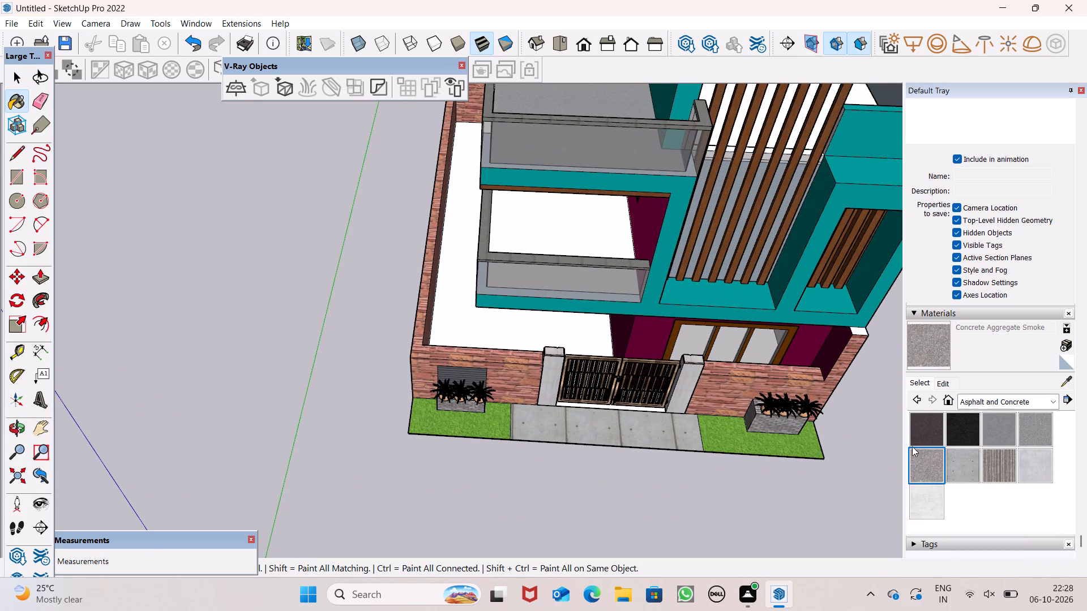
{"action": "scroll", "coordinate": [414, 278], "scroll_direction": "up", "scroll_amount": 6}
{"action": "left_click", "coordinate": [487, 348]}
Examine the front facade, roof and yard from raised front viewpoints for any remaining unpainted surfaces.
{"action": "scroll", "coordinate": [481, 316], "scroll_direction": "down", "scroll_amount": 5}
{"action": "scroll", "coordinate": [550, 305], "scroll_direction": "down", "scroll_amount": 6}
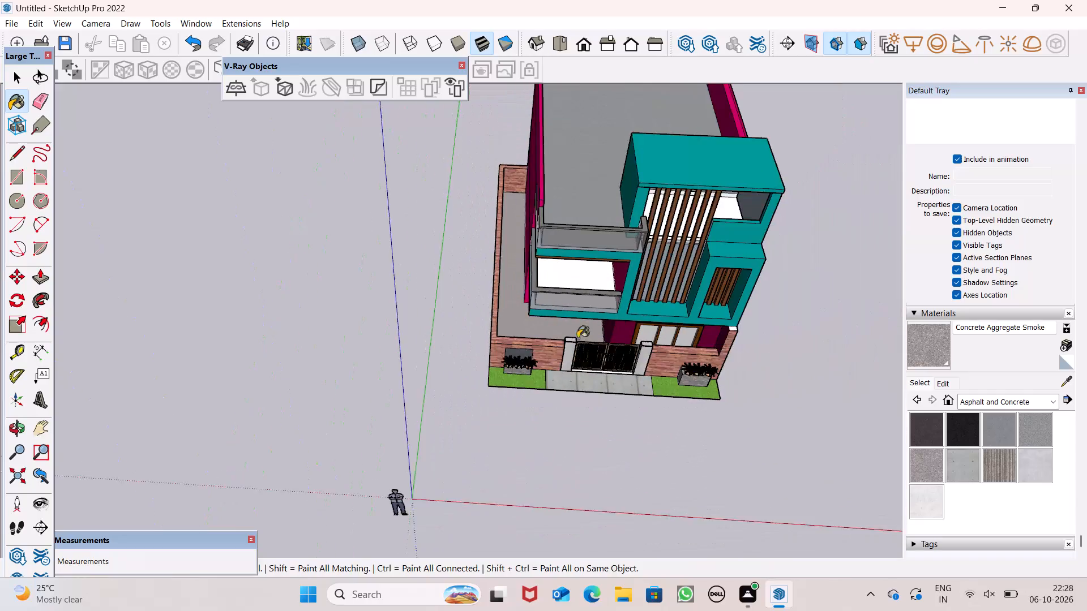
{"action": "scroll", "coordinate": [577, 338], "scroll_direction": "down", "scroll_amount": 2}
{"action": "middle_click_drag", "start_coordinate": [609, 353], "coordinate": [646, 221]}
{"action": "scroll", "coordinate": [646, 221], "scroll_direction": "up", "scroll_amount": 1}
{"action": "type", "text": "B"}
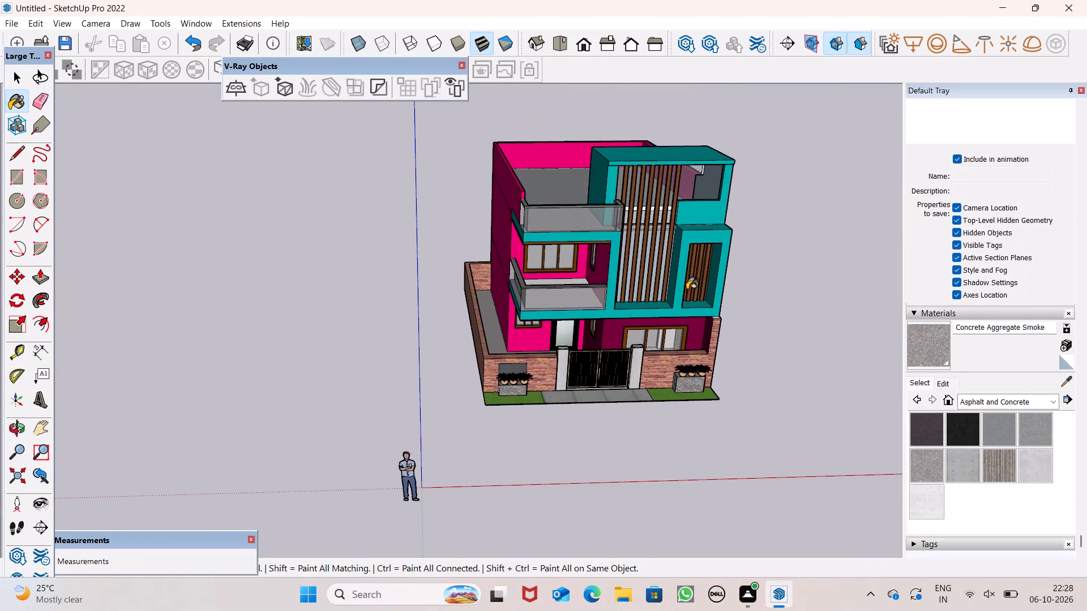
{"action": "key", "text": "space"}
{"action": "key", "text": "space"}
{"action": "scroll", "coordinate": [687, 290], "scroll_direction": "down", "scroll_amount": 4}
{"action": "scroll", "coordinate": [750, 328], "scroll_direction": "down", "scroll_amount": 4}
{"action": "middle_click_drag", "start_coordinate": [743, 368], "coordinate": [661, 359]}
{"action": "scroll", "coordinate": [661, 359], "scroll_direction": "up", "scroll_amount": 1}
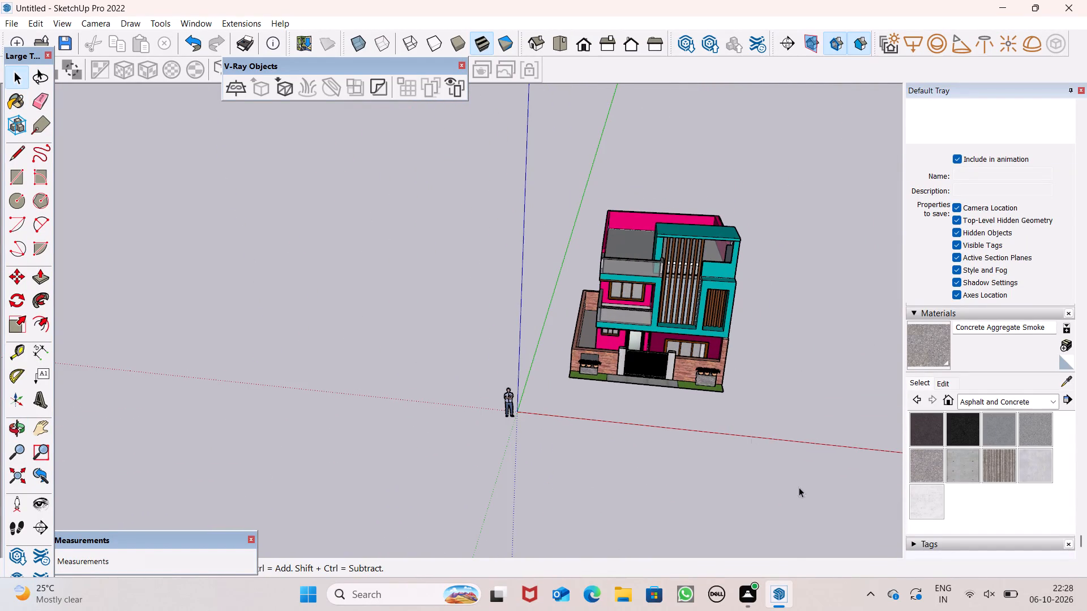
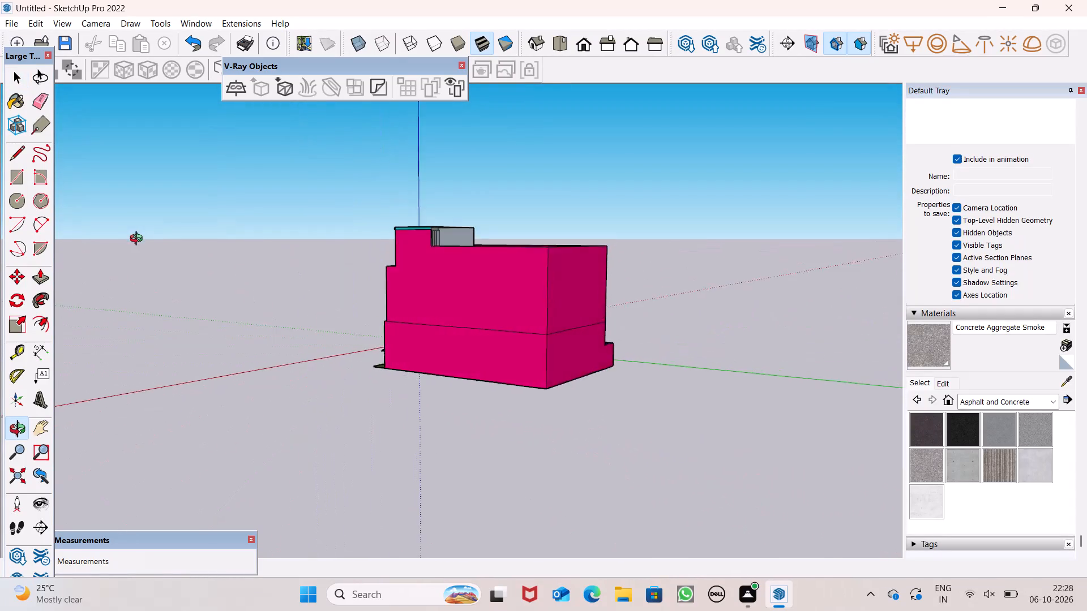
Paint the white floor behind the tall wooden louvers under the rooftop canopy with Concrete Aggregate Smoke.
{"action": "scroll", "coordinate": [584, 321], "scroll_direction": "up", "scroll_amount": 9}
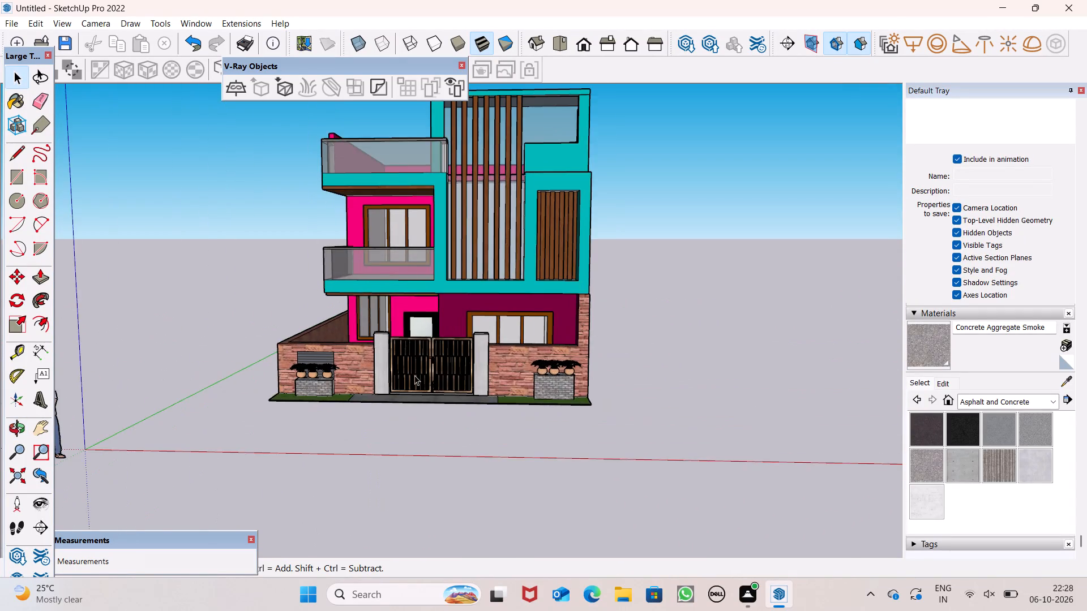
{"action": "scroll", "coordinate": [414, 375], "scroll_direction": "up", "scroll_amount": 1}
{"action": "middle_click_drag", "start_coordinate": [414, 376], "coordinate": [547, 527]}
{"action": "scroll", "coordinate": [525, 389], "scroll_direction": "down", "scroll_amount": 6}
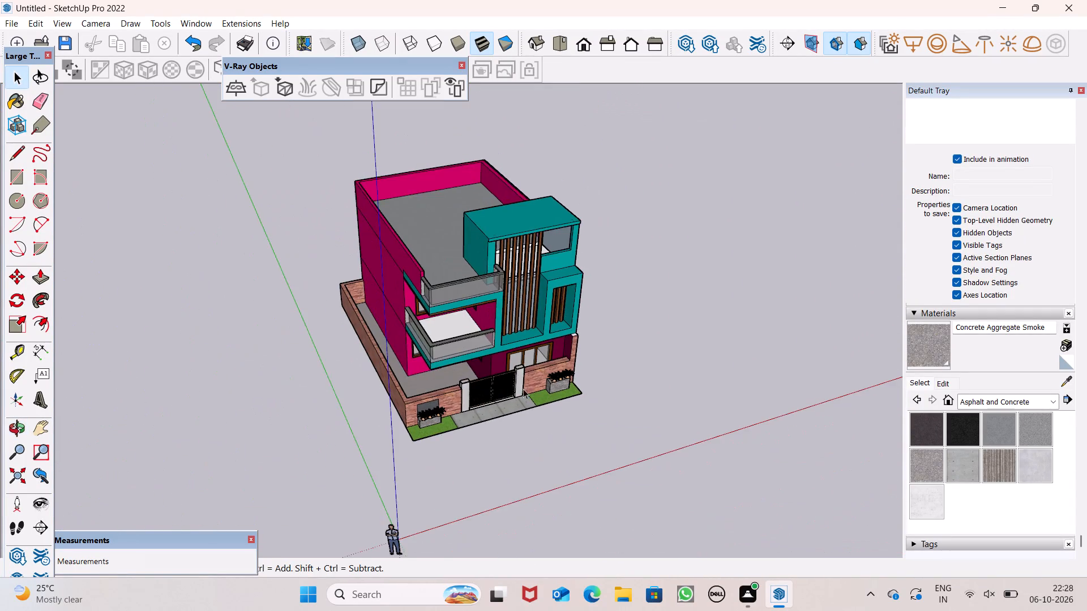
{"action": "middle_click_drag", "start_coordinate": [499, 394], "coordinate": [591, 440]}
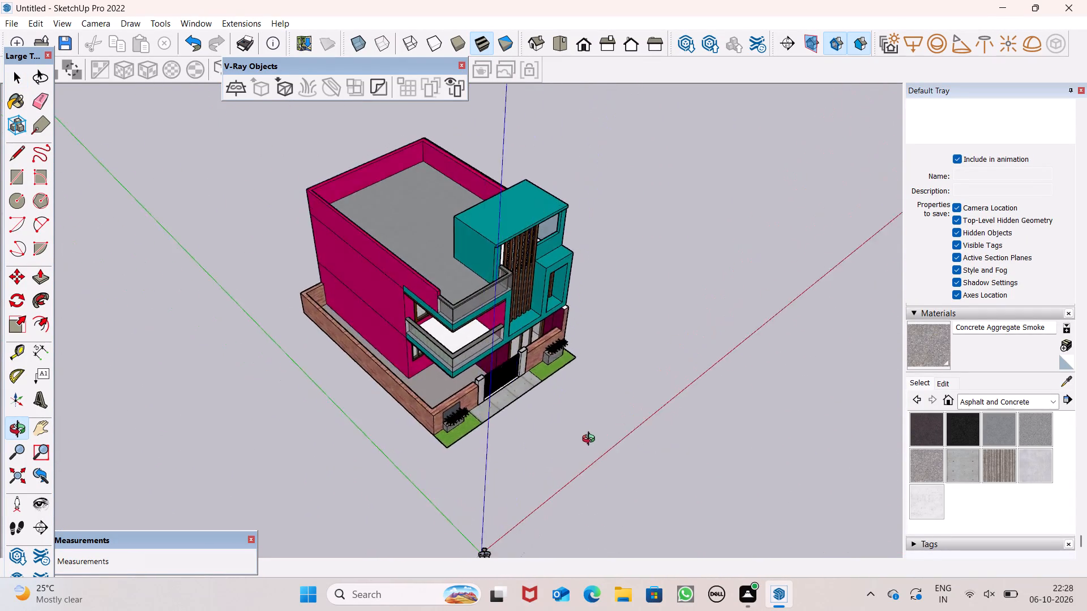
{"action": "middle_click_drag", "start_coordinate": [591, 440], "coordinate": [234, 438]}
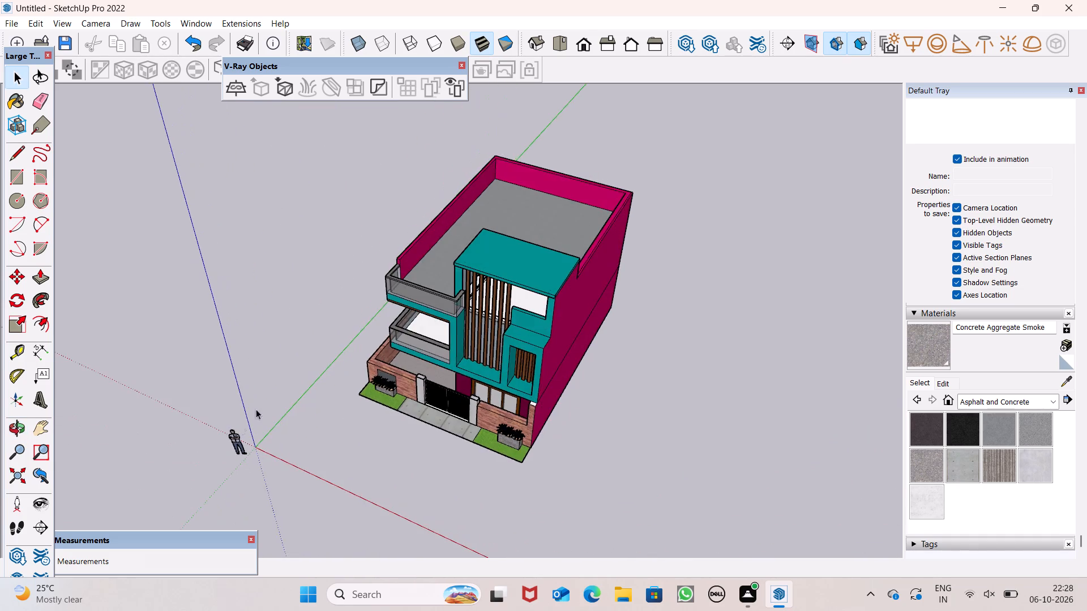
{"action": "scroll", "coordinate": [554, 307], "scroll_direction": "up", "scroll_amount": 12}
{"action": "middle_click_drag", "start_coordinate": [525, 303], "coordinate": [604, 262]}
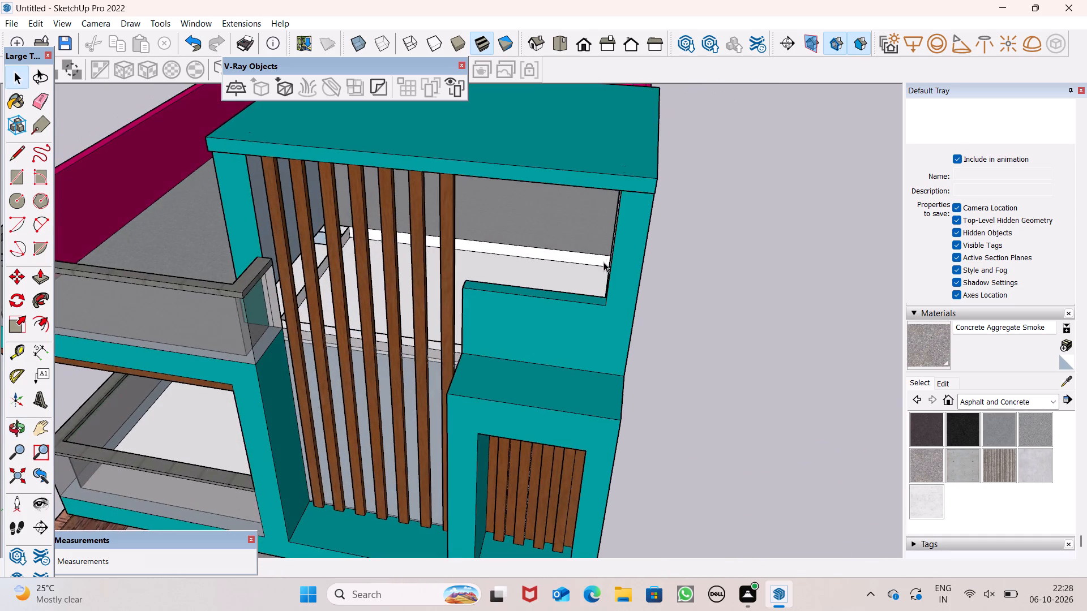
{"action": "middle_click_drag", "start_coordinate": [604, 272], "coordinate": [658, 328]}
{"action": "left_click", "coordinate": [923, 352]}
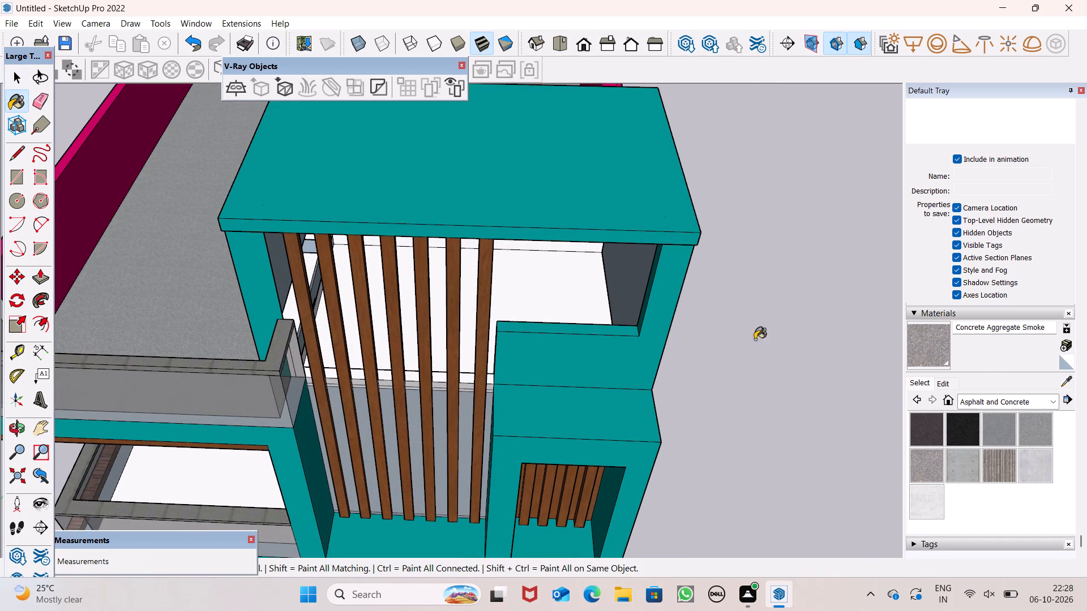
{"action": "left_click", "coordinate": [596, 295]}
Paint the white strips bordering the floor behind the louvers with Concrete Aggregate Smoke.
{"action": "scroll", "coordinate": [565, 255], "scroll_direction": "up", "scroll_amount": 5}
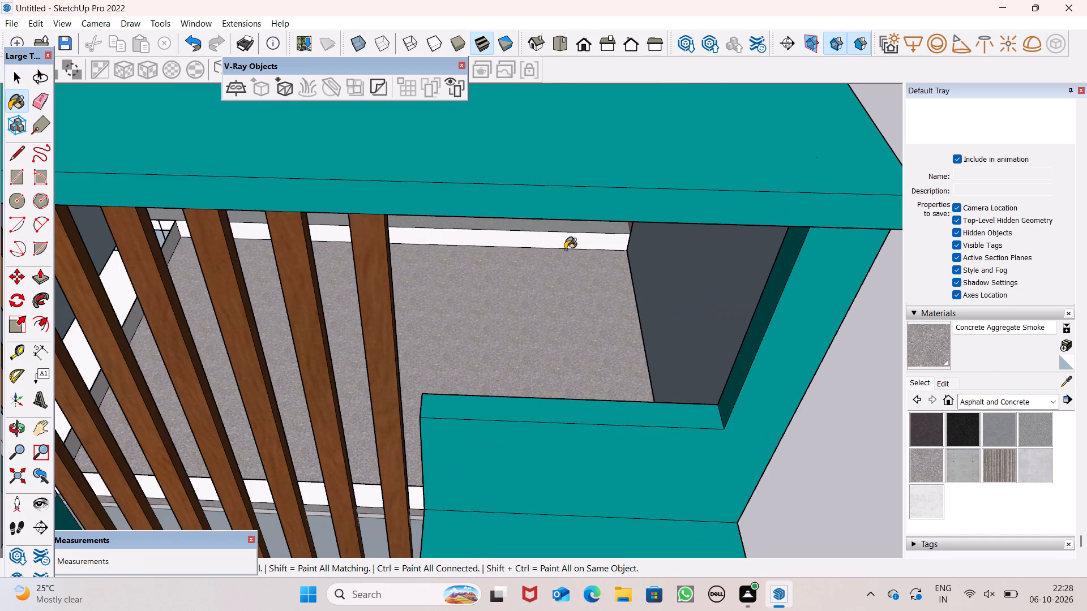
{"action": "left_click", "coordinate": [568, 244]}
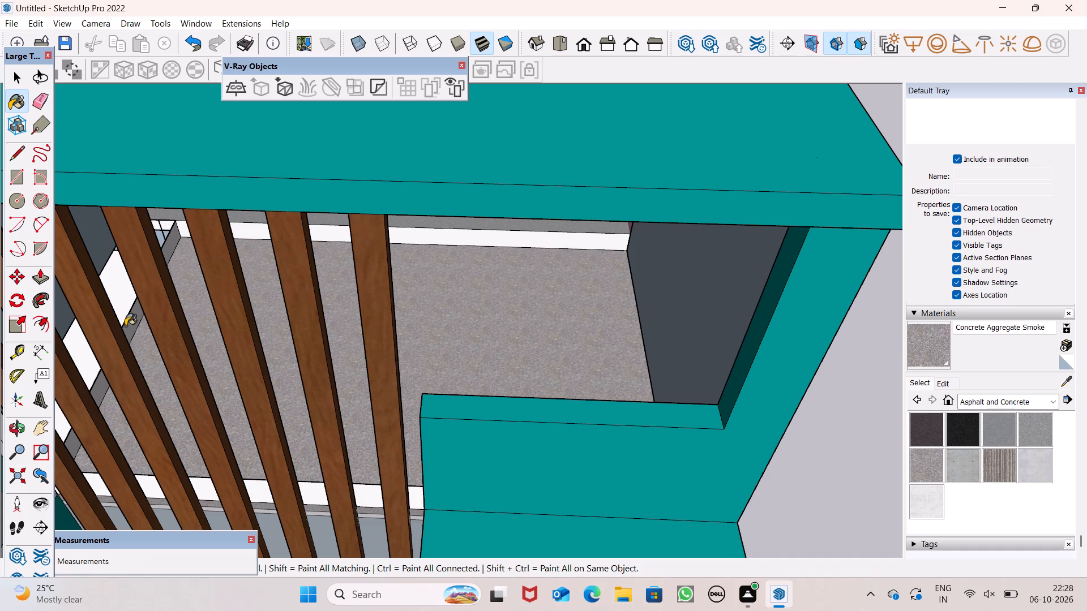
{"action": "left_click", "coordinate": [140, 322]}
{"action": "left_click", "coordinate": [132, 320]}
{"action": "left_click", "coordinate": [117, 305]}
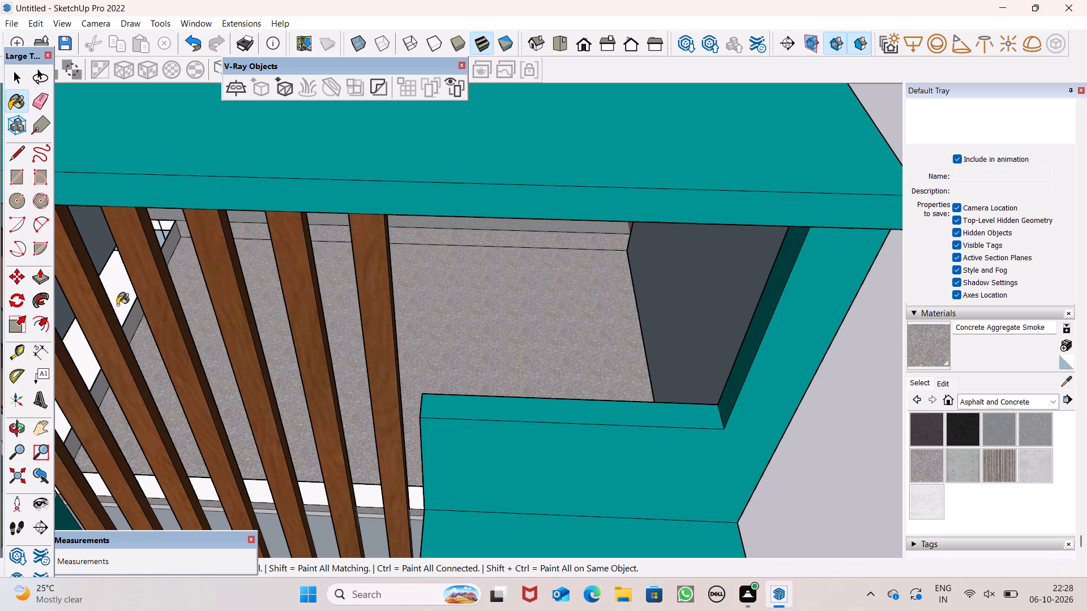
{"action": "scroll", "coordinate": [313, 307], "scroll_direction": "down", "scroll_amount": 6}
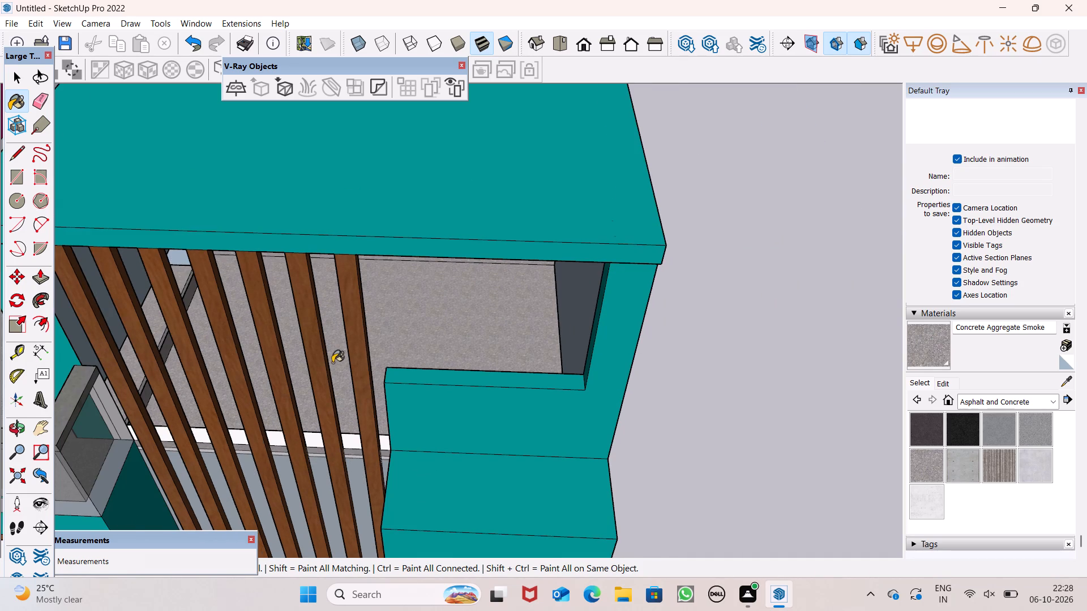
{"action": "scroll", "coordinate": [387, 487], "scroll_direction": "up", "scroll_amount": 4}
{"action": "scroll", "coordinate": [362, 437], "scroll_direction": "up", "scroll_amount": 5}
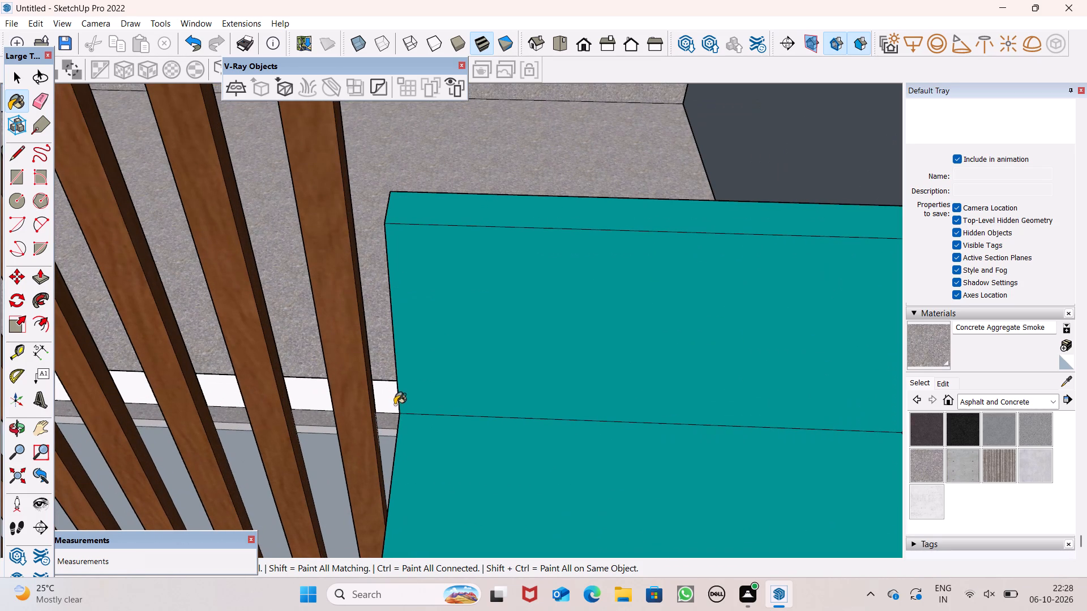
{"action": "left_click", "coordinate": [395, 404]}
Paint the grey inner side wall under the rooftop canopy with Color H07 from Colors.
{"action": "scroll", "coordinate": [617, 368], "scroll_direction": "down", "scroll_amount": 13}
{"action": "middle_click_drag", "start_coordinate": [660, 373], "coordinate": [791, 470]}
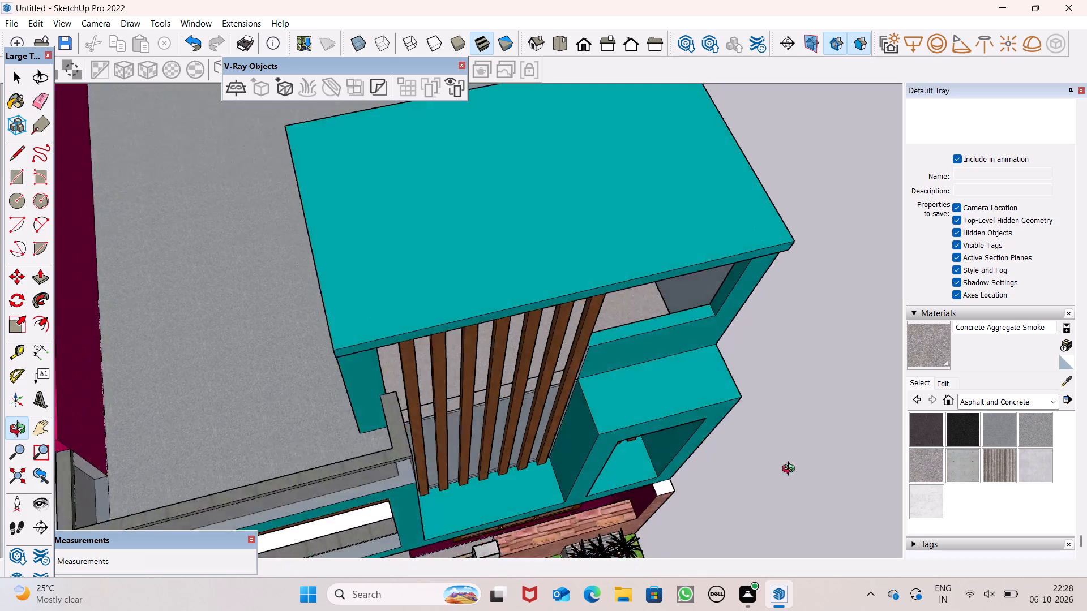
{"action": "middle_click_drag", "start_coordinate": [791, 470], "coordinate": [853, 303]}
{"action": "middle_click_drag", "start_coordinate": [764, 206], "coordinate": [704, 79]}
{"action": "scroll", "coordinate": [704, 79], "scroll_direction": "up", "scroll_amount": 1}
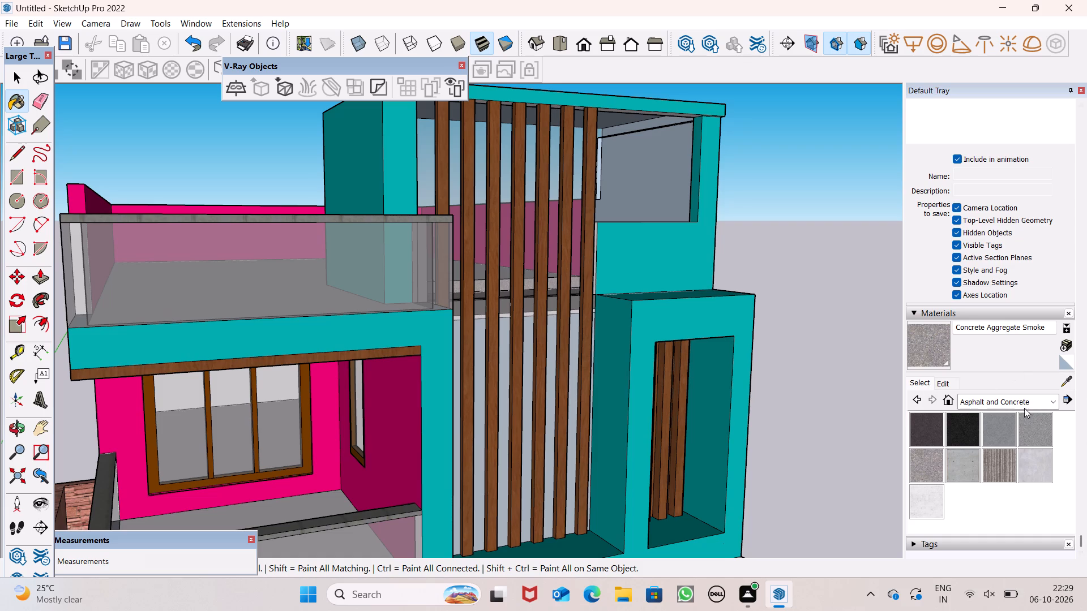
{"action": "left_click", "coordinate": [1047, 401]}
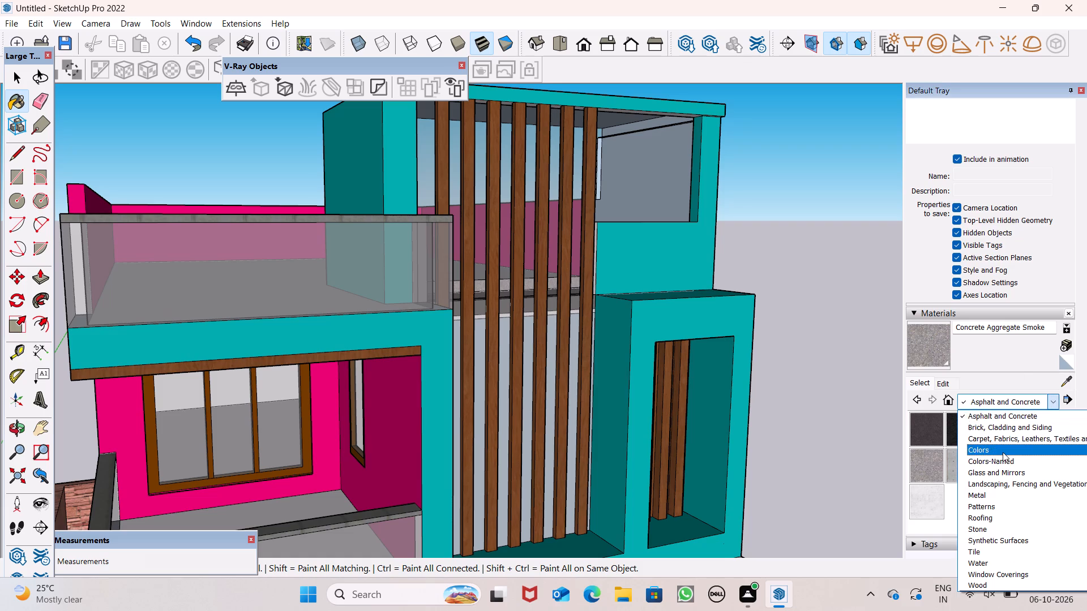
{"action": "left_click", "coordinate": [1003, 452]}
{"action": "scroll", "coordinate": [1000, 476], "scroll_direction": "down", "scroll_amount": 6}
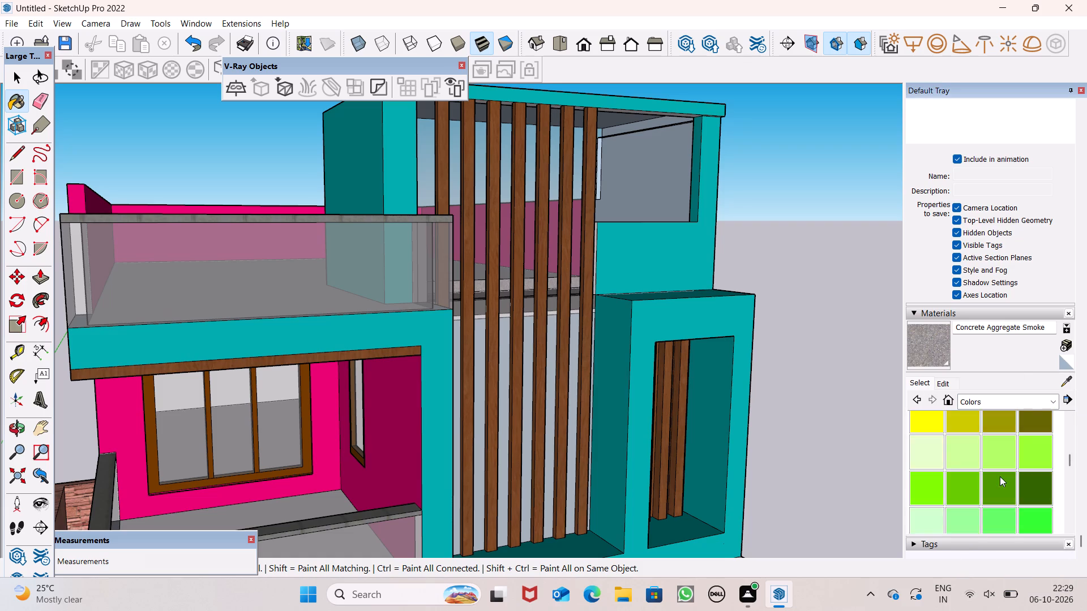
{"action": "scroll", "coordinate": [1000, 476], "scroll_direction": "down", "scroll_amount": 4}
{"action": "scroll", "coordinate": [999, 474], "scroll_direction": "up", "scroll_amount": 3}
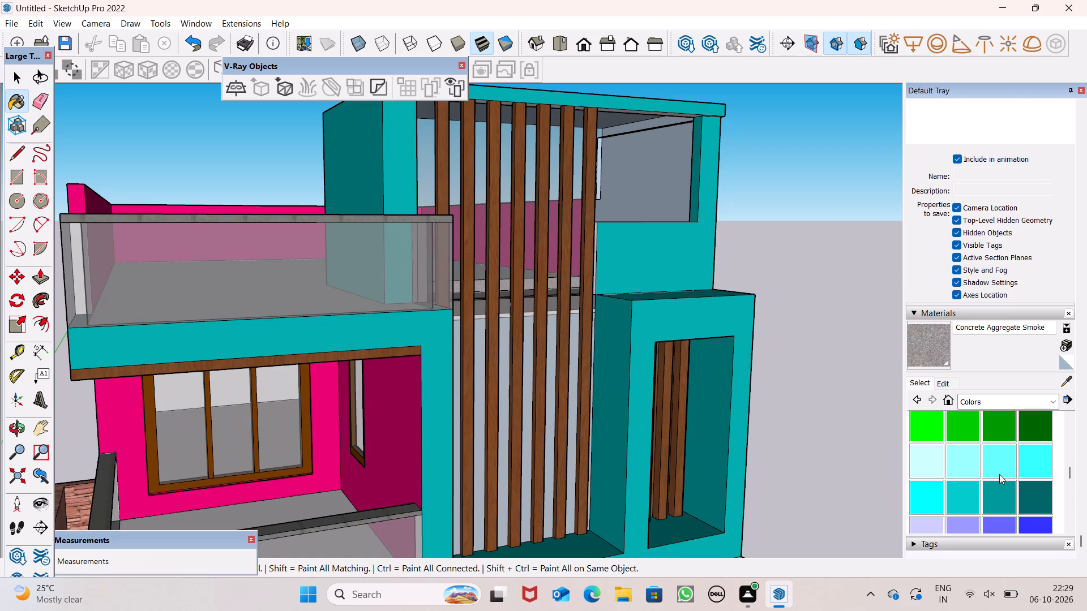
{"action": "left_click", "coordinate": [999, 495]}
{"action": "left_click", "coordinate": [640, 195]}
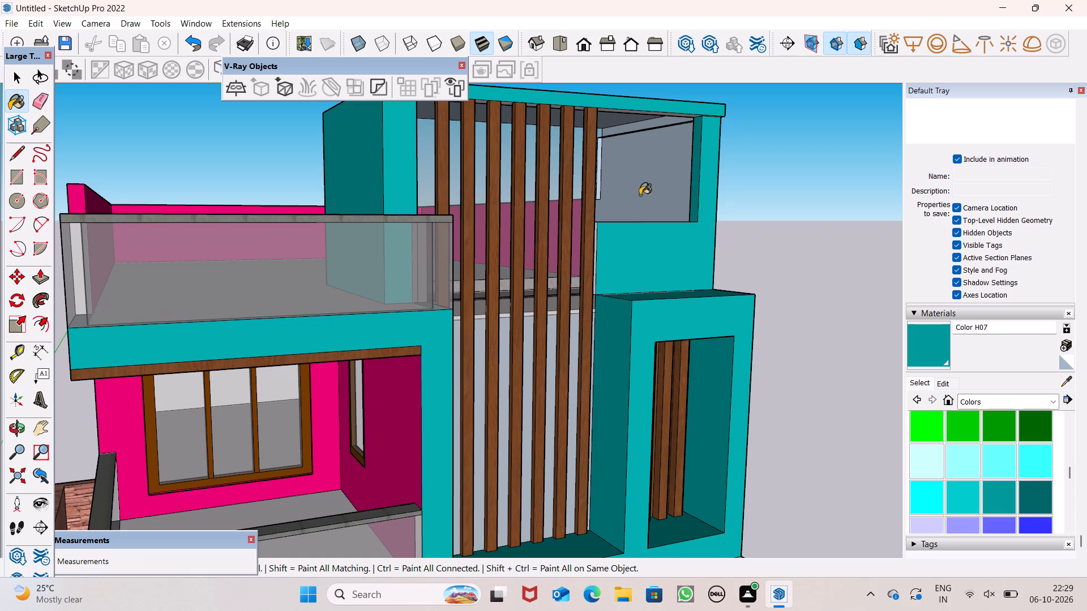
Paint the unpainted upper strip, narrow vertical edge and ledge underside of that inner side wall with Color H07.
{"action": "scroll", "coordinate": [640, 195], "scroll_direction": "up", "scroll_amount": 1}
{"action": "middle_click_drag", "start_coordinate": [661, 223], "coordinate": [681, 341]}
{"action": "scroll", "coordinate": [682, 178], "scroll_direction": "up", "scroll_amount": 1}
{"action": "middle_click_drag", "start_coordinate": [691, 207], "coordinate": [687, 180]}
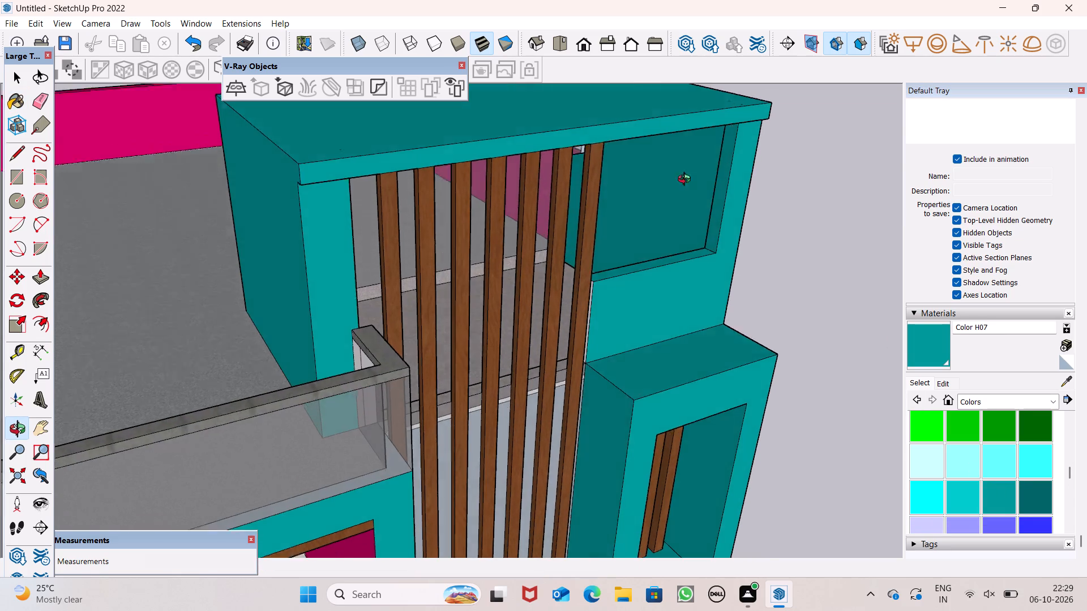
{"action": "middle_click_drag", "start_coordinate": [687, 180], "coordinate": [667, 93]}
{"action": "scroll", "coordinate": [662, 105], "scroll_direction": "up", "scroll_amount": 6}
{"action": "left_click", "coordinate": [638, 121]}
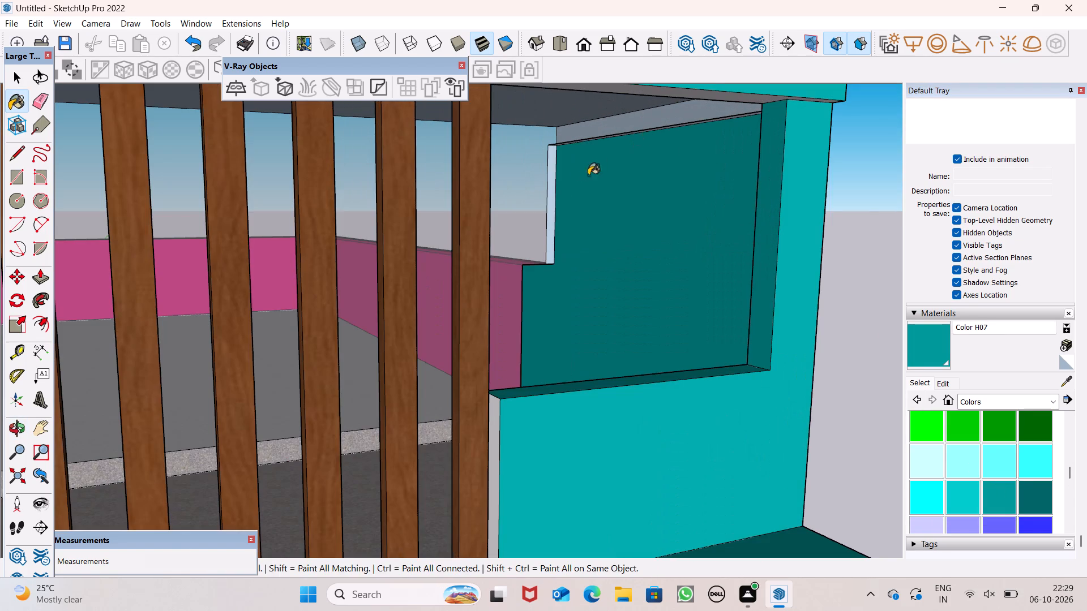
{"action": "scroll", "coordinate": [576, 180], "scroll_direction": "up", "scroll_amount": 5}
{"action": "left_click", "coordinate": [539, 183]}
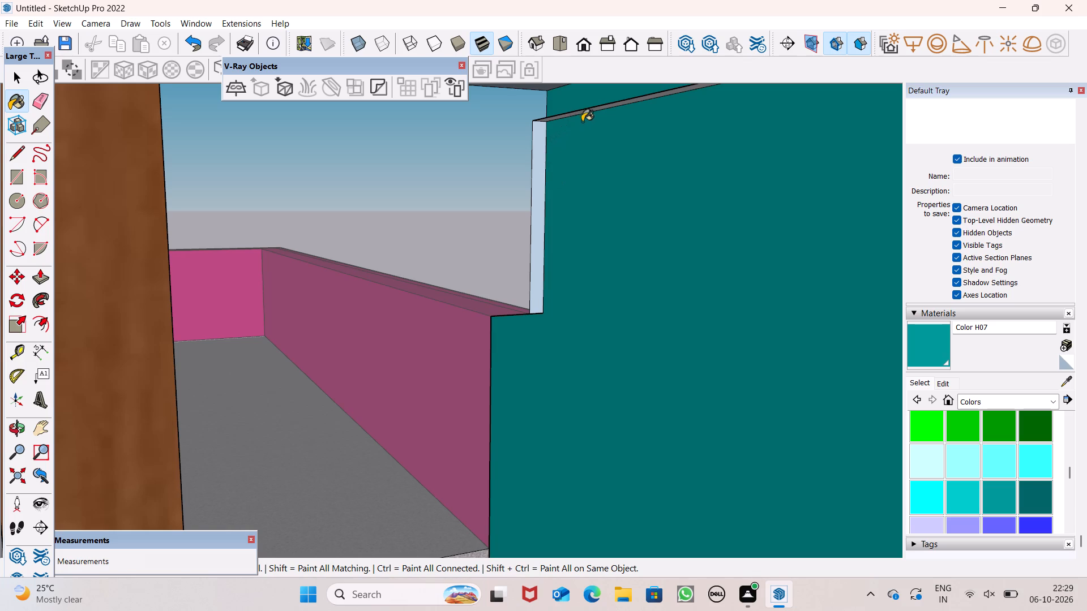
{"action": "scroll", "coordinate": [610, 122], "scroll_direction": "up", "scroll_amount": 3}
{"action": "middle_click_drag", "start_coordinate": [599, 140], "coordinate": [581, 76]}
{"action": "scroll", "coordinate": [581, 76], "scroll_direction": "up", "scroll_amount": 1}
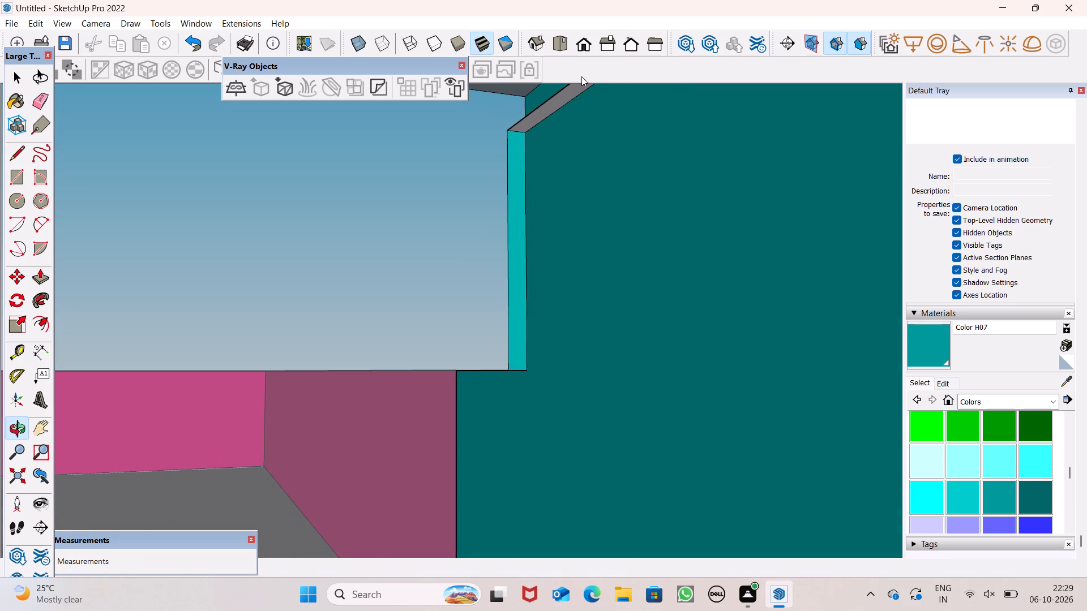
{"action": "left_click", "coordinate": [578, 100]}
{"action": "left_click", "coordinate": [570, 100]}
Paint the rooftop canopy's ceiling and the undersides of its front overhang with Color H07.
{"action": "scroll", "coordinate": [571, 153], "scroll_direction": "down", "scroll_amount": 6}
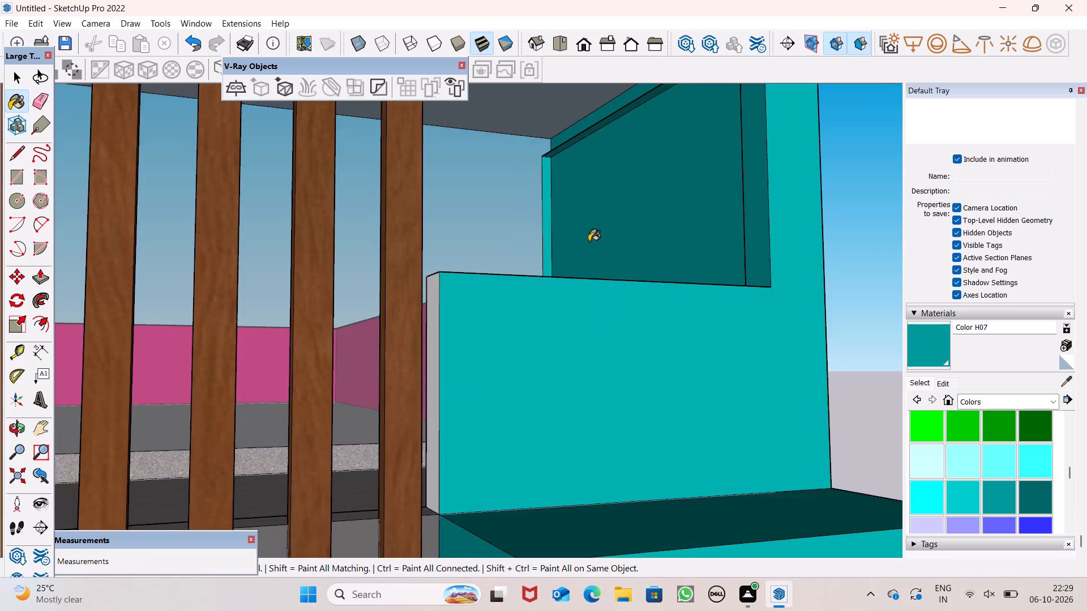
{"action": "scroll", "coordinate": [589, 242], "scroll_direction": "down", "scroll_amount": 8}
{"action": "left_click", "coordinate": [578, 146]}
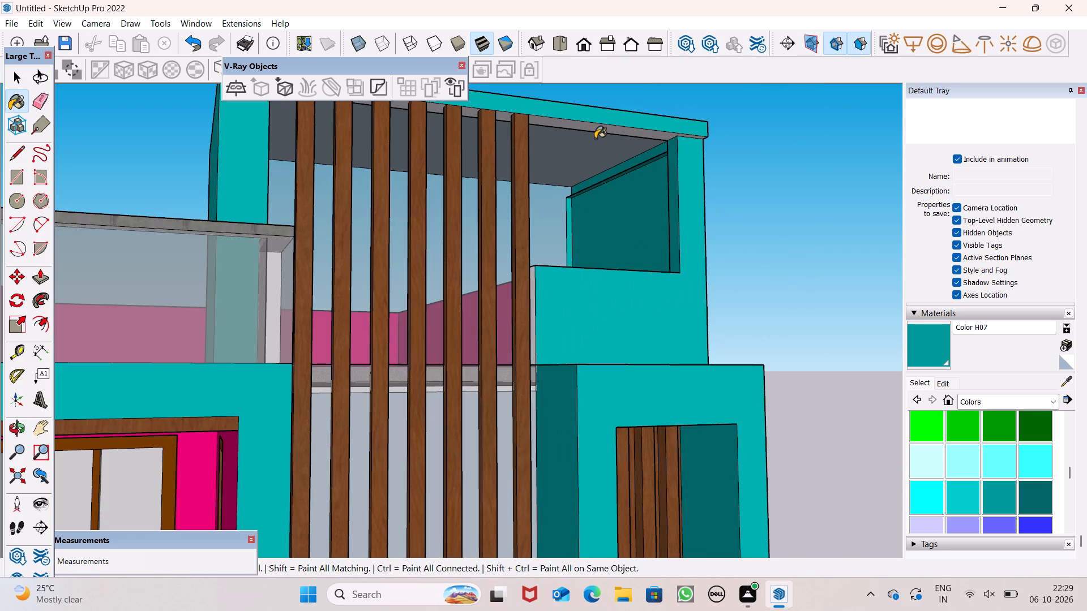
{"action": "left_click", "coordinate": [600, 134]}
{"action": "scroll", "coordinate": [669, 142], "scroll_direction": "up", "scroll_amount": 6}
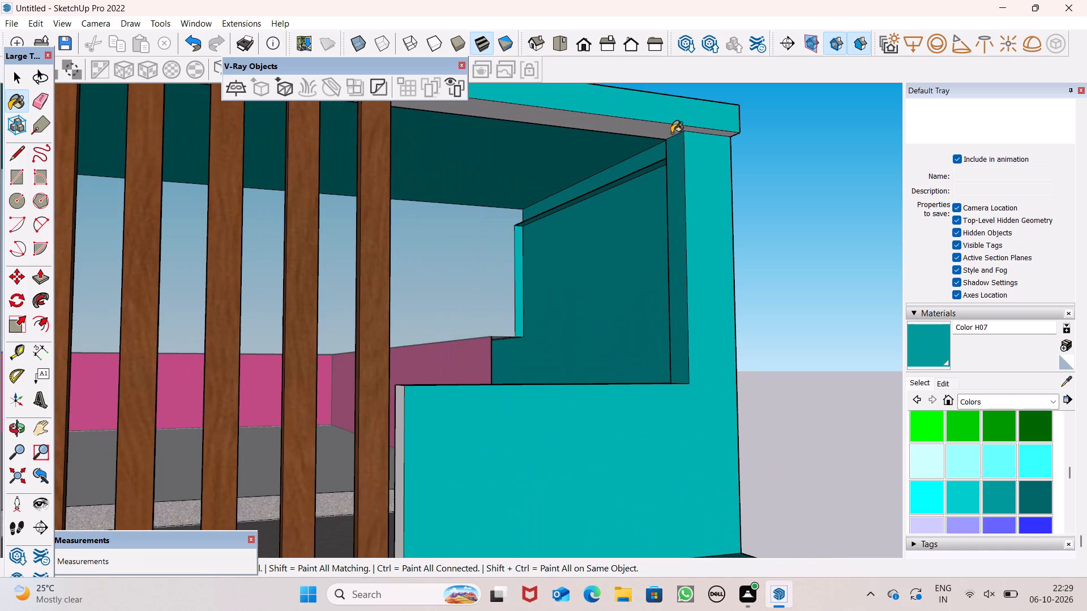
{"action": "left_click", "coordinate": [671, 133]}
{"action": "scroll", "coordinate": [708, 174], "scroll_direction": "down", "scroll_amount": 12}
{"action": "middle_click_drag", "start_coordinate": [717, 219], "coordinate": [628, 132]}
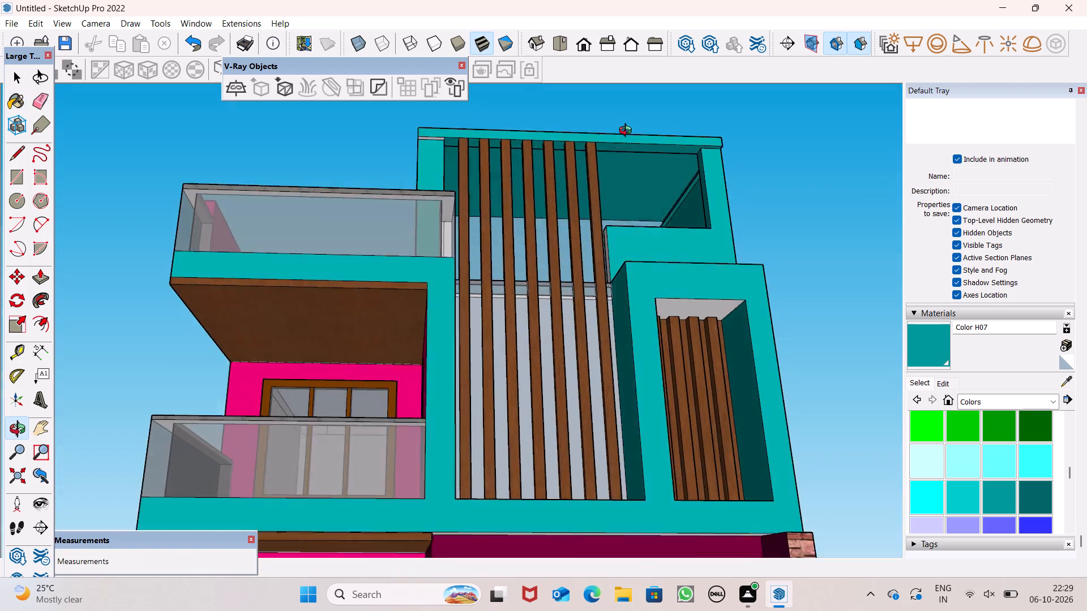
{"action": "middle_click_drag", "start_coordinate": [628, 132], "coordinate": [610, 118]}
{"action": "scroll", "coordinate": [476, 133], "scroll_direction": "up", "scroll_amount": 6}
{"action": "scroll", "coordinate": [420, 139], "scroll_direction": "up", "scroll_amount": 5}
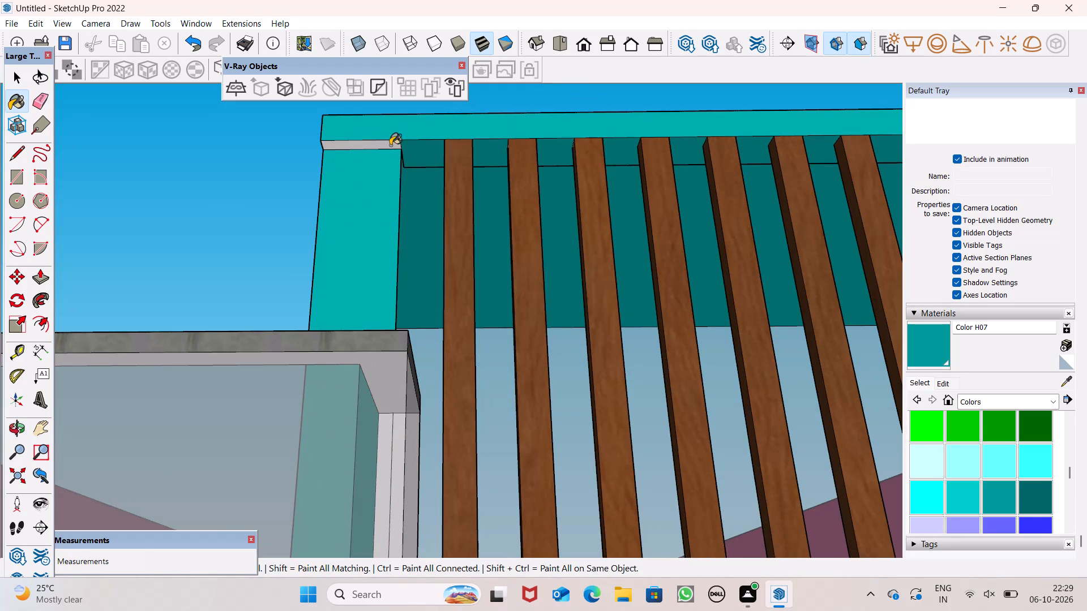
{"action": "left_click", "coordinate": [390, 145]}
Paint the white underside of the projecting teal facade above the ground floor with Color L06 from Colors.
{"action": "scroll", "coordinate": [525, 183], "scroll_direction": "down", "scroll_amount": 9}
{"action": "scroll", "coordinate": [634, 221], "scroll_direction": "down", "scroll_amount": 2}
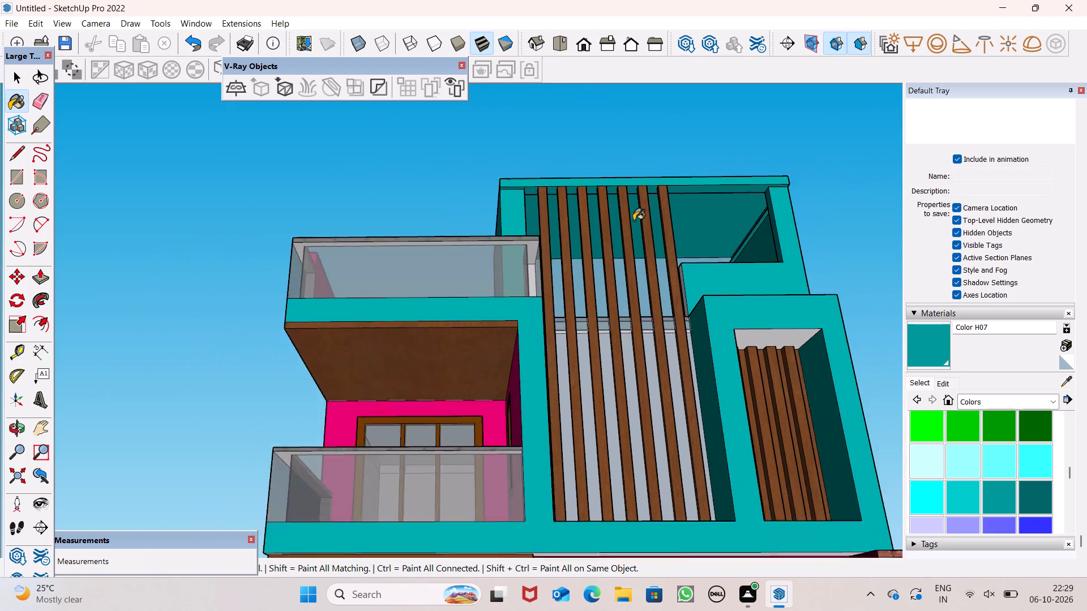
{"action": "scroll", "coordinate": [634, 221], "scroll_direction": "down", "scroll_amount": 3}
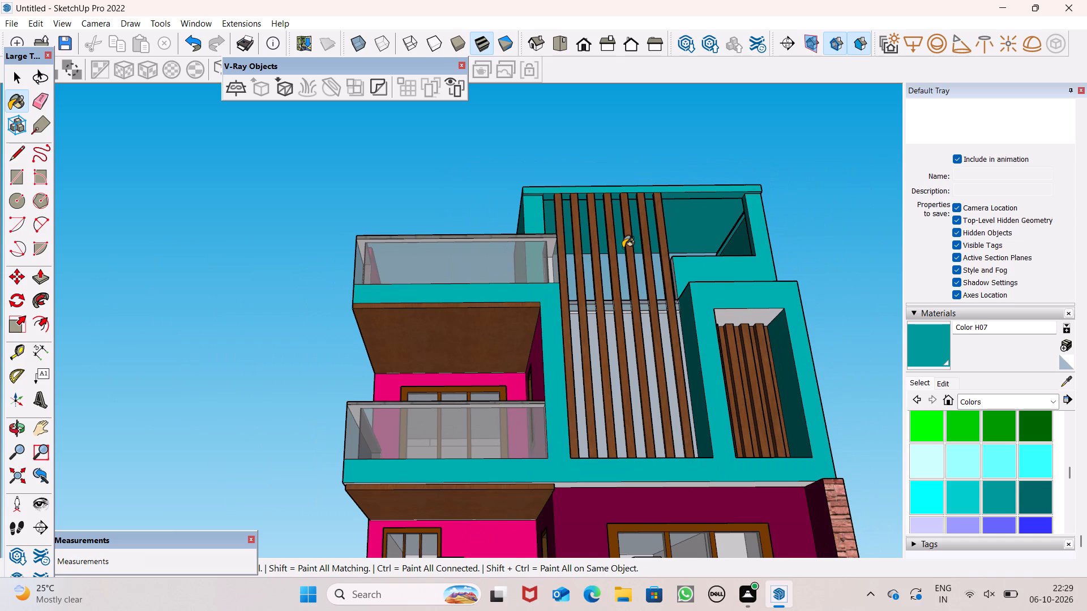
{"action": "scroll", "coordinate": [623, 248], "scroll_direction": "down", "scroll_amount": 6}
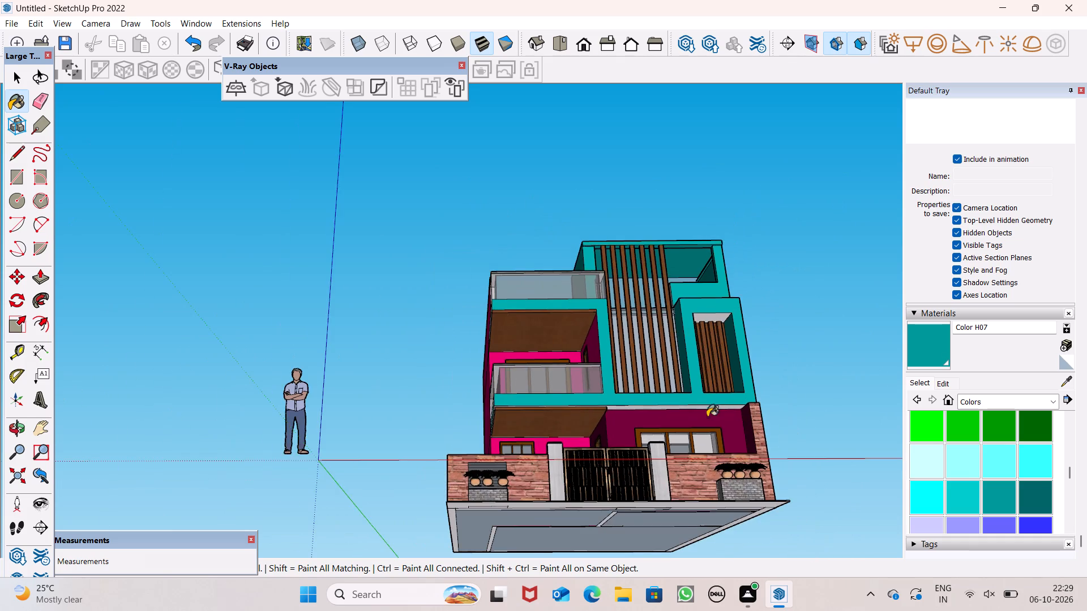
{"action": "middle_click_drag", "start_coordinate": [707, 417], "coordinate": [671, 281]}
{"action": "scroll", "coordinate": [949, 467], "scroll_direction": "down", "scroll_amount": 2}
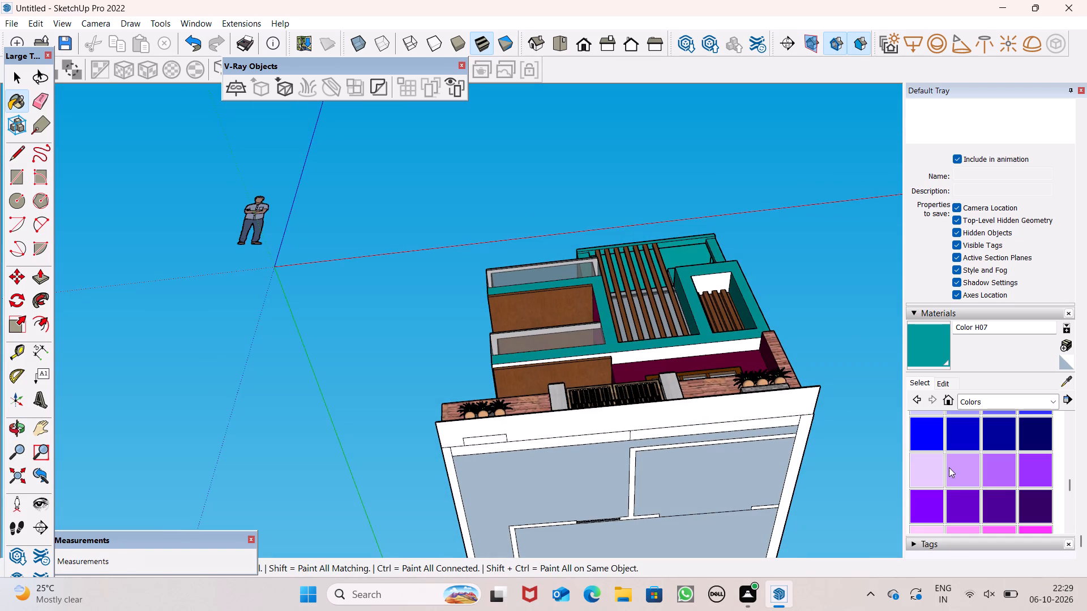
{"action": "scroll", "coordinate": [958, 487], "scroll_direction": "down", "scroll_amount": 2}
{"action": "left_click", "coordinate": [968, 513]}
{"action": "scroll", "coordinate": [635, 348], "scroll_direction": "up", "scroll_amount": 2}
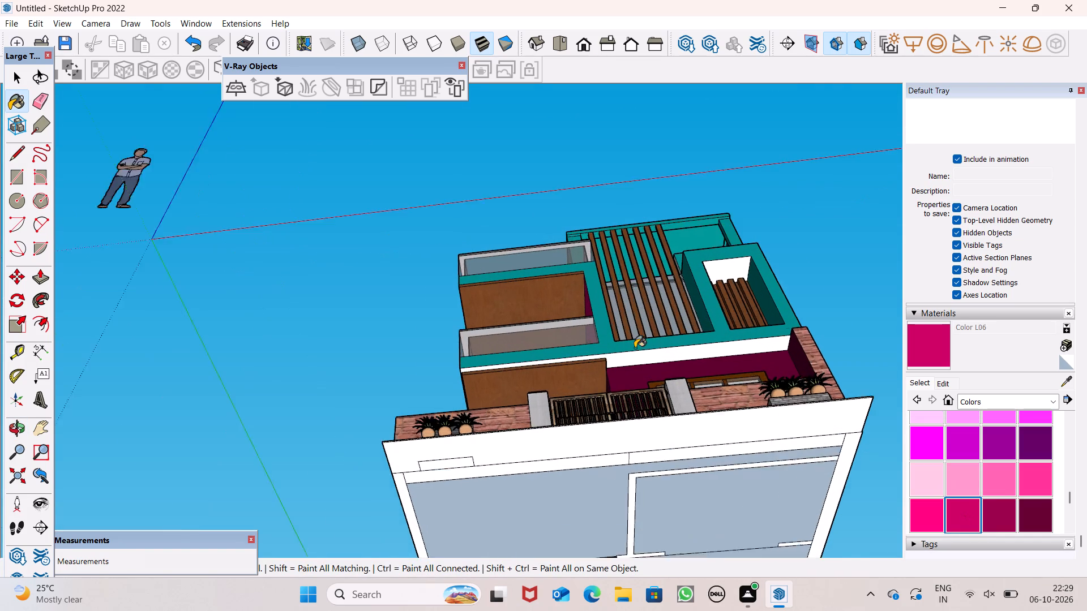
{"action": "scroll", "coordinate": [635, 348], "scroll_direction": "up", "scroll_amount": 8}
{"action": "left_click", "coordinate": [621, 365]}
Paint the underside of the projecting teal facade above the ground floor with Color L16 from Colors.
{"action": "scroll", "coordinate": [587, 355], "scroll_direction": "down", "scroll_amount": 2}
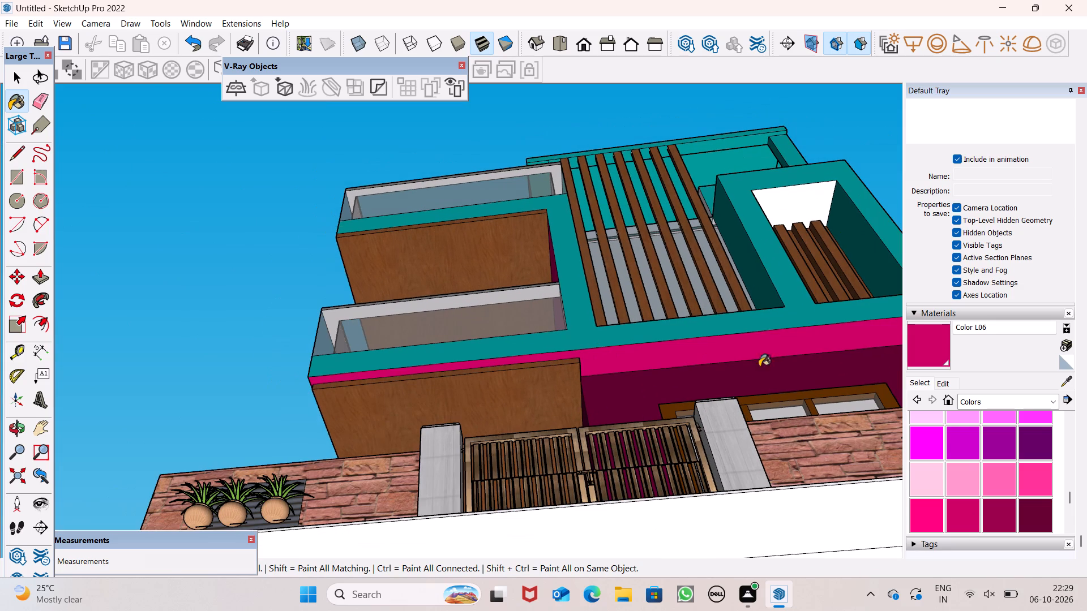
{"action": "scroll", "coordinate": [993, 474], "scroll_direction": "down", "scroll_amount": 1}
{"action": "left_click", "coordinate": [1028, 452]}
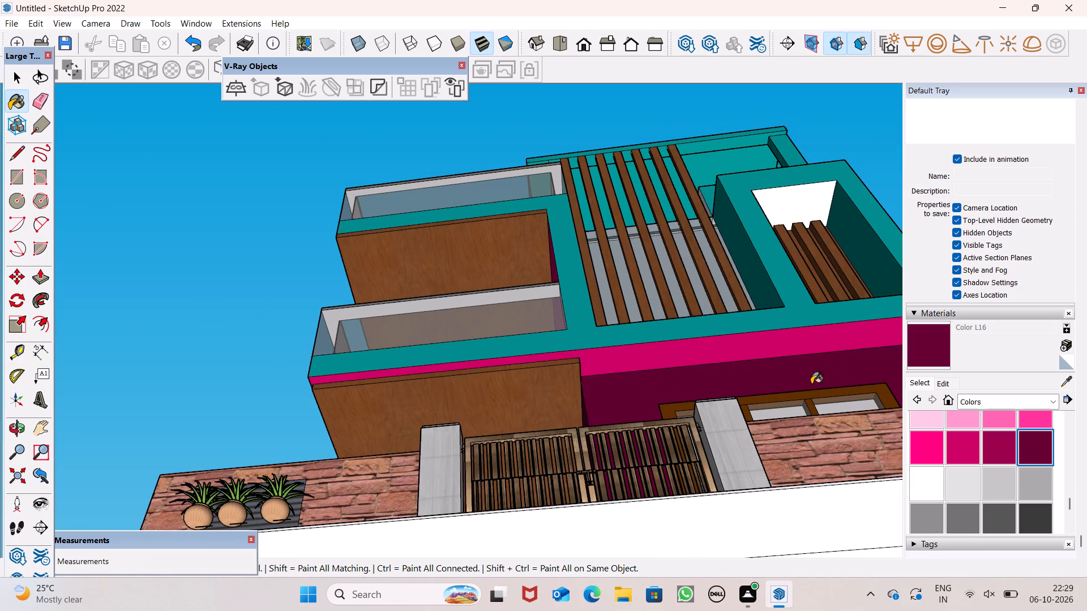
{"action": "left_click", "coordinate": [730, 354]}
Paint the white inner ceiling of the projecting teal frame around the short wooden slats with Color H07 from Colors.
{"action": "scroll", "coordinate": [730, 354], "scroll_direction": "down", "scroll_amount": 10}
{"action": "middle_click_drag", "start_coordinate": [711, 375], "coordinate": [738, 408]}
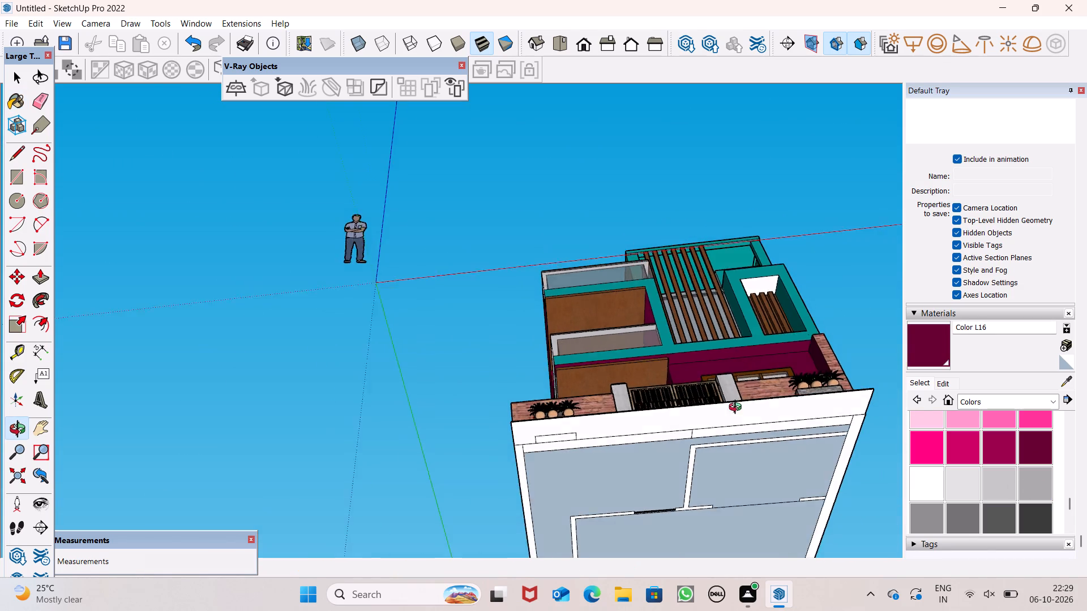
{"action": "middle_click_drag", "start_coordinate": [738, 408], "coordinate": [864, 505]}
{"action": "scroll", "coordinate": [714, 365], "scroll_direction": "up", "scroll_amount": 5}
{"action": "middle_click_drag", "start_coordinate": [714, 362], "coordinate": [477, 300]}
{"action": "scroll", "coordinate": [982, 468], "scroll_direction": "up", "scroll_amount": 3}
{"action": "scroll", "coordinate": [995, 480], "scroll_direction": "down", "scroll_amount": 4}
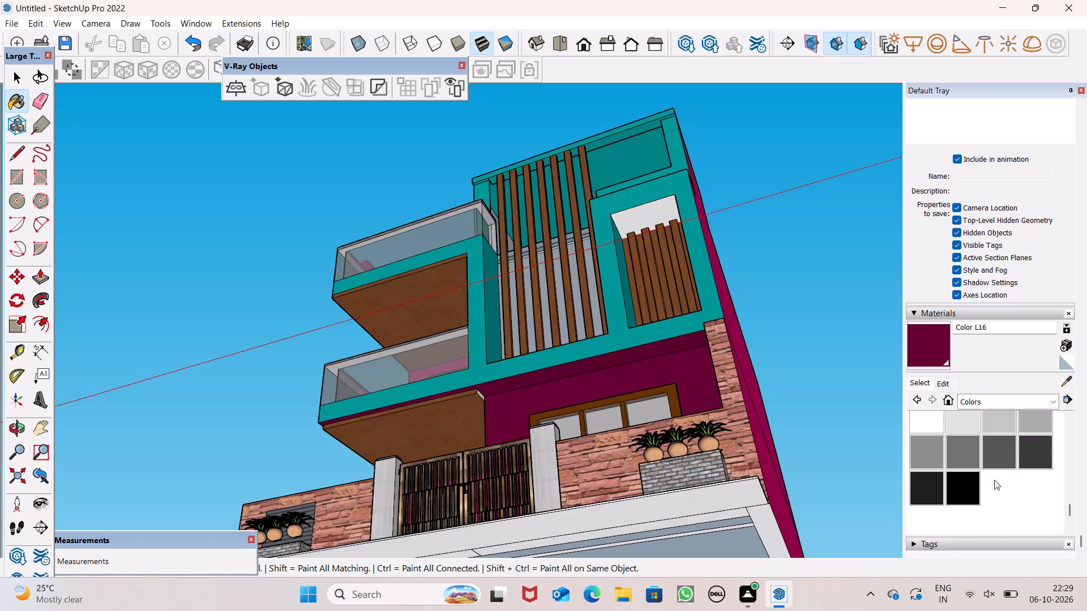
{"action": "scroll", "coordinate": [994, 480], "scroll_direction": "down", "scroll_amount": 2}
{"action": "scroll", "coordinate": [994, 477], "scroll_direction": "up", "scroll_amount": 1}
{"action": "scroll", "coordinate": [994, 476], "scroll_direction": "down", "scroll_amount": 1}
{"action": "scroll", "coordinate": [994, 476], "scroll_direction": "up", "scroll_amount": 8}
{"action": "scroll", "coordinate": [992, 475], "scroll_direction": "down", "scroll_amount": 2}
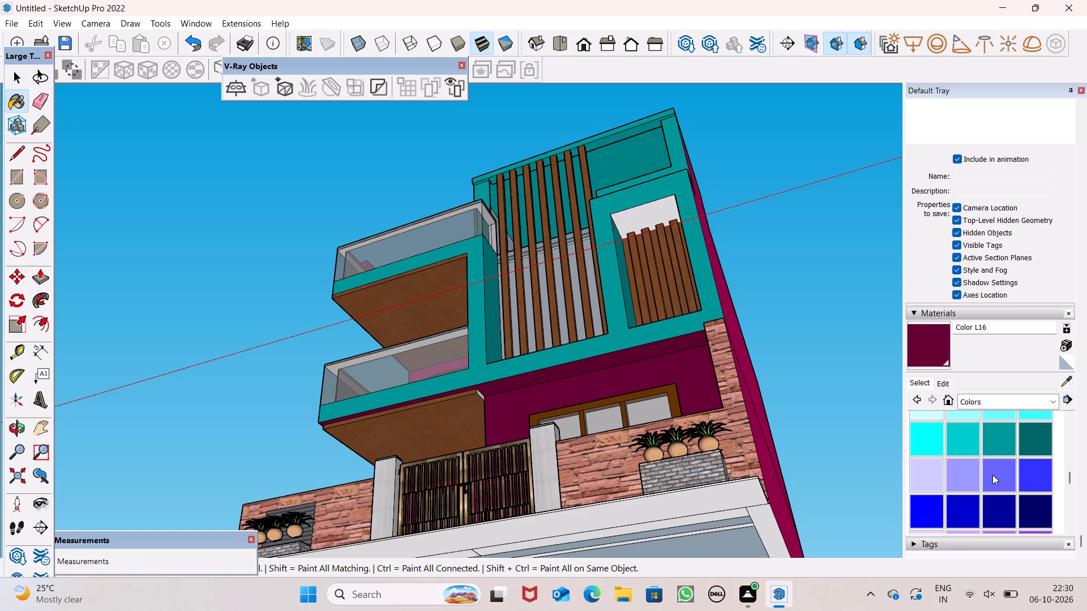
{"action": "left_click", "coordinate": [998, 451]}
{"action": "scroll", "coordinate": [639, 222], "scroll_direction": "up", "scroll_amount": 5}
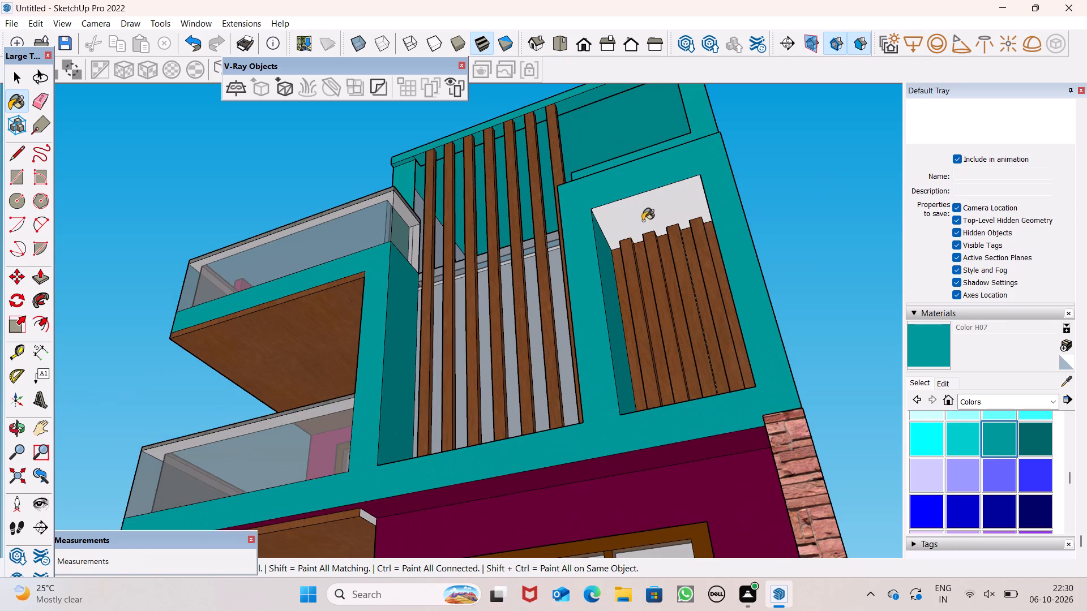
{"action": "left_click", "coordinate": [649, 220]}
Examine the painted house from the front, both sides and above for any faces still missing a material.
{"action": "scroll", "coordinate": [705, 220], "scroll_direction": "down", "scroll_amount": 6}
{"action": "scroll", "coordinate": [758, 261], "scroll_direction": "down", "scroll_amount": 5}
{"action": "middle_click_drag", "start_coordinate": [767, 276], "coordinate": [919, 381]}
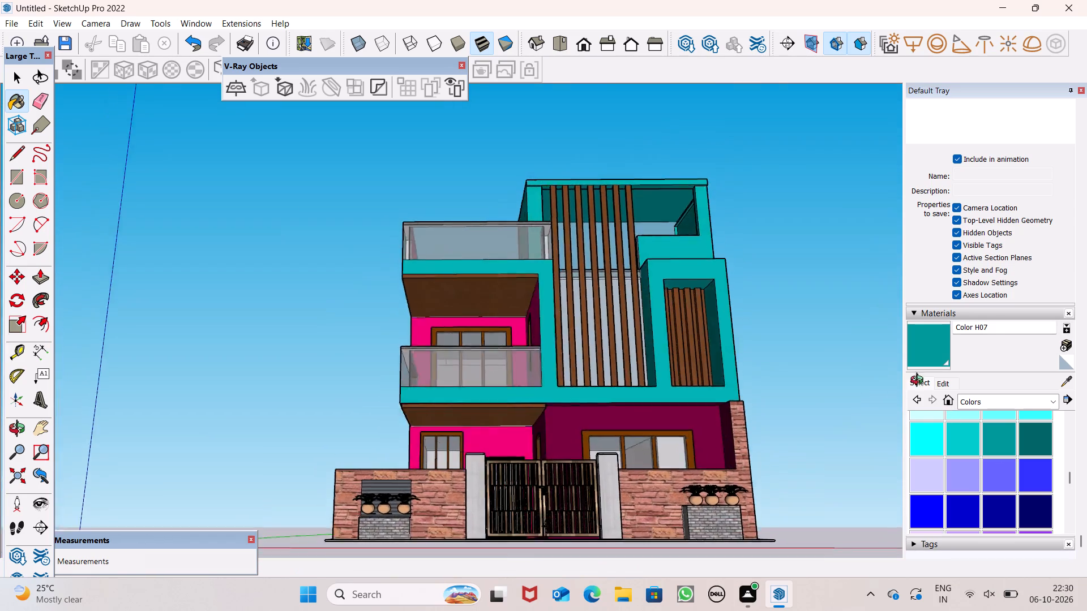
{"action": "middle_click_drag", "start_coordinate": [919, 381], "coordinate": [935, 386]}
{"action": "scroll", "coordinate": [784, 295], "scroll_direction": "down", "scroll_amount": 4}
{"action": "middle_click_drag", "start_coordinate": [785, 333], "coordinate": [1004, 391]}
{"action": "middle_click_drag", "start_coordinate": [600, 352], "coordinate": [827, 419]}
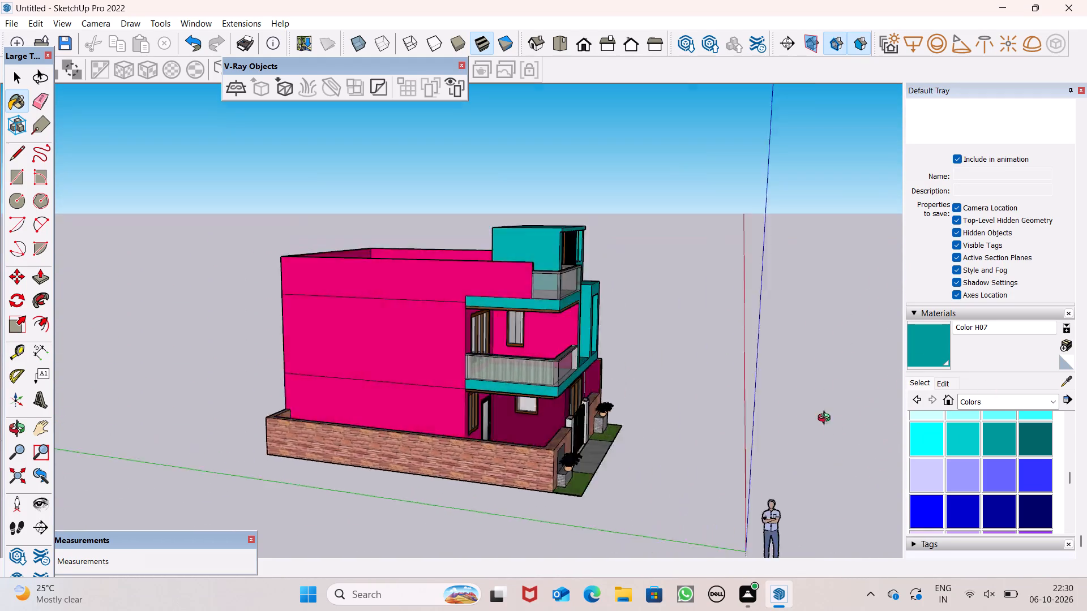
{"action": "middle_click_drag", "start_coordinate": [827, 419], "coordinate": [902, 399]}
{"action": "middle_click_drag", "start_coordinate": [605, 389], "coordinate": [363, 498]}
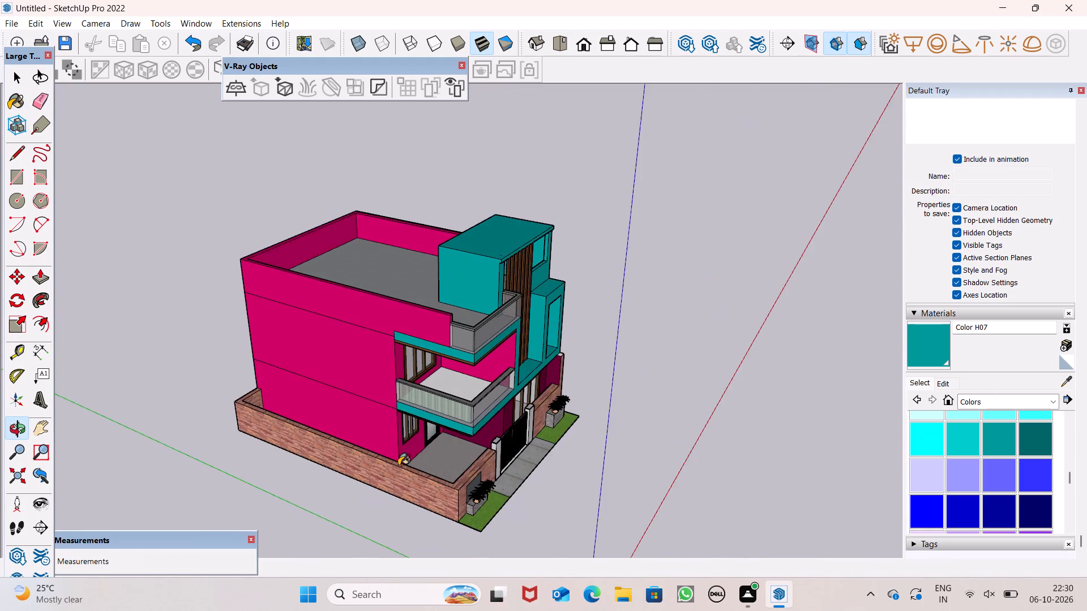
{"action": "scroll", "coordinate": [458, 449], "scroll_direction": "down", "scroll_amount": 1}
{"action": "middle_click_drag", "start_coordinate": [331, 445], "coordinate": [328, 437]}
{"action": "scroll", "coordinate": [550, 358], "scroll_direction": "down", "scroll_amount": 4}
{"action": "middle_click_drag", "start_coordinate": [596, 394], "coordinate": [343, 406]}
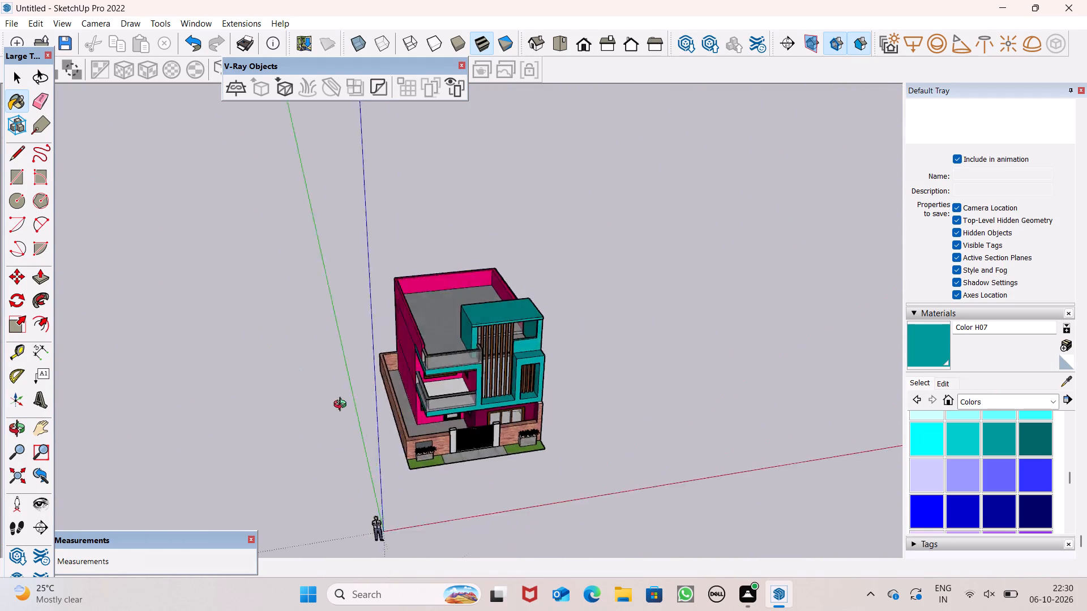
{"action": "middle_click_drag", "start_coordinate": [343, 406], "coordinate": [296, 377]}
{"action": "scroll", "coordinate": [568, 389], "scroll_direction": "down", "scroll_amount": 2}
{"action": "middle_click_drag", "start_coordinate": [558, 421], "coordinate": [492, 441]}
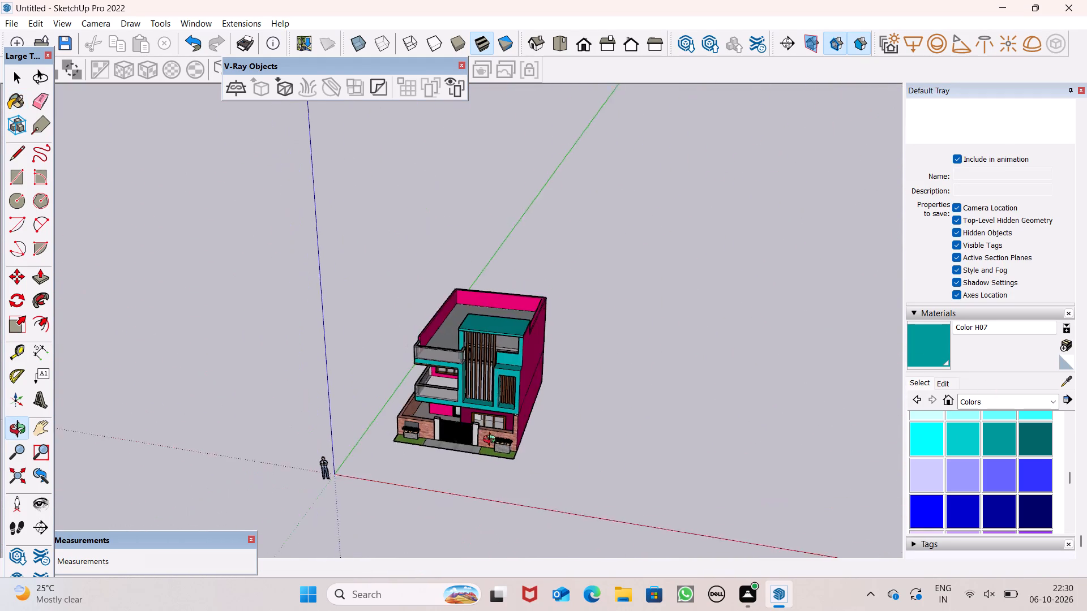
{"action": "middle_click_drag", "start_coordinate": [492, 441], "coordinate": [498, 441]}
{"action": "key", "text": "space"}
{"action": "middle_click_drag", "start_coordinate": [510, 443], "coordinate": [580, 333]}
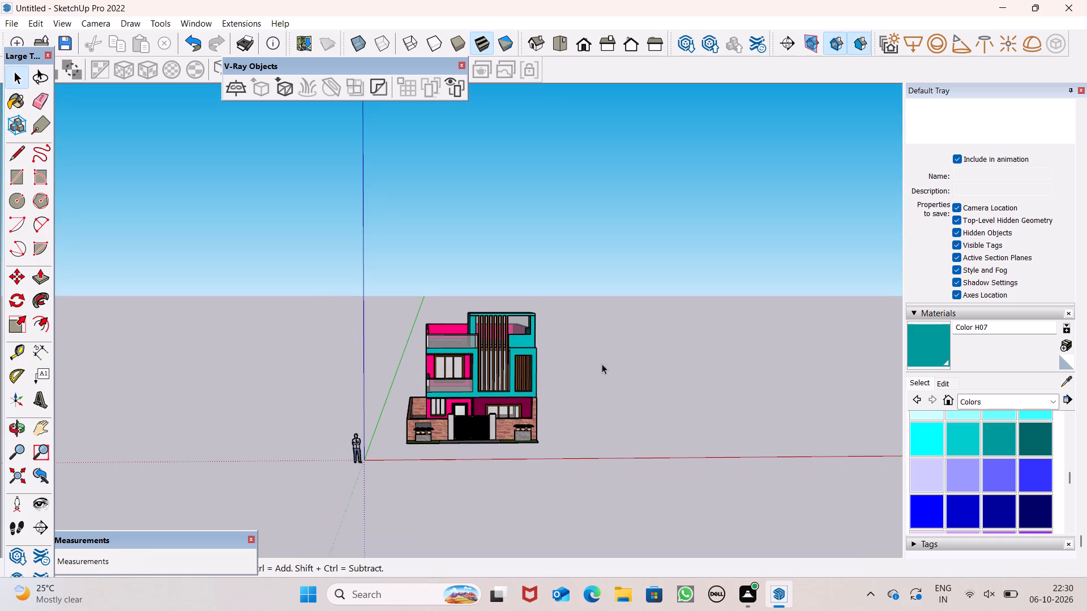
{"action": "scroll", "coordinate": [602, 364], "scroll_direction": "down", "scroll_amount": 1}
{"action": "scroll", "coordinate": [565, 385], "scroll_direction": "up", "scroll_amount": 4}
{"action": "scroll", "coordinate": [565, 385], "scroll_direction": "down", "scroll_amount": 4}
{"action": "middle_click_drag", "start_coordinate": [584, 404], "coordinate": [417, 448]}
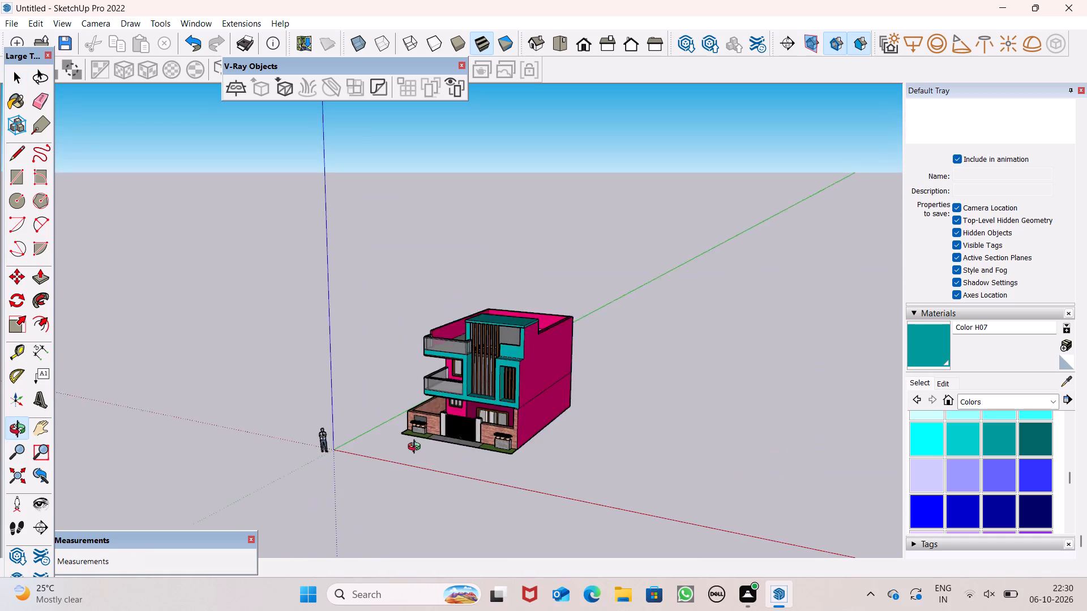
{"action": "middle_click_drag", "start_coordinate": [417, 448], "coordinate": [557, 377]}
{"action": "scroll", "coordinate": [568, 379], "scroll_direction": "down", "scroll_amount": 4}
{"action": "middle_click_drag", "start_coordinate": [575, 389], "coordinate": [604, 506]}
{"action": "scroll", "coordinate": [553, 448], "scroll_direction": "up", "scroll_amount": 2}
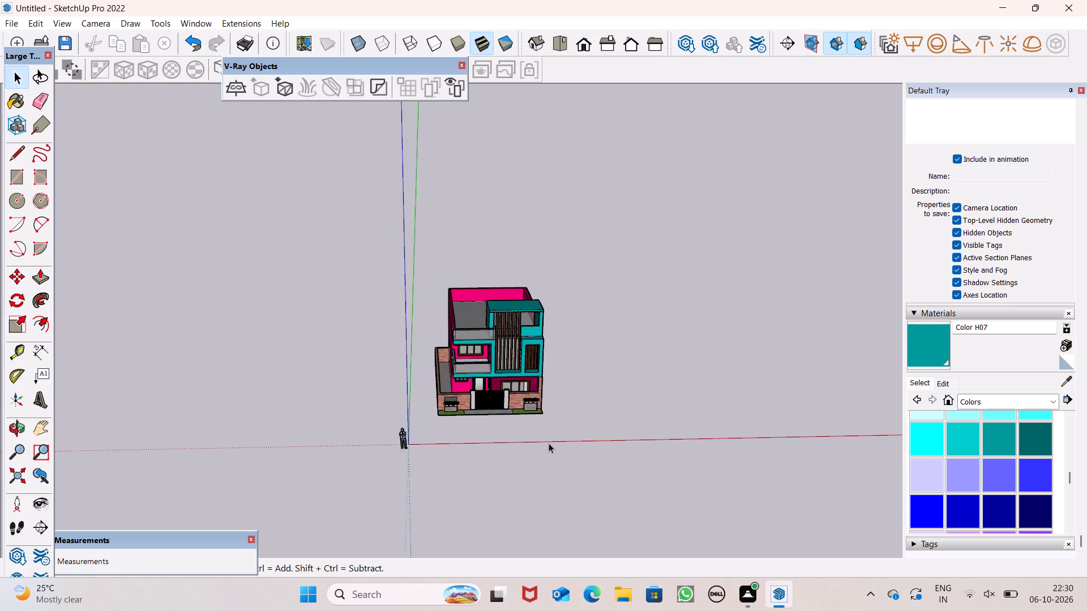
{"action": "scroll", "coordinate": [549, 443], "scroll_direction": "up", "scroll_amount": 2}
{"action": "middle_click_drag", "start_coordinate": [579, 446], "coordinate": [529, 437]}
Save the model in the Documents folder as a SketchUp file named ELEVATION.
{"action": "key", "text": "ctrl+s"}
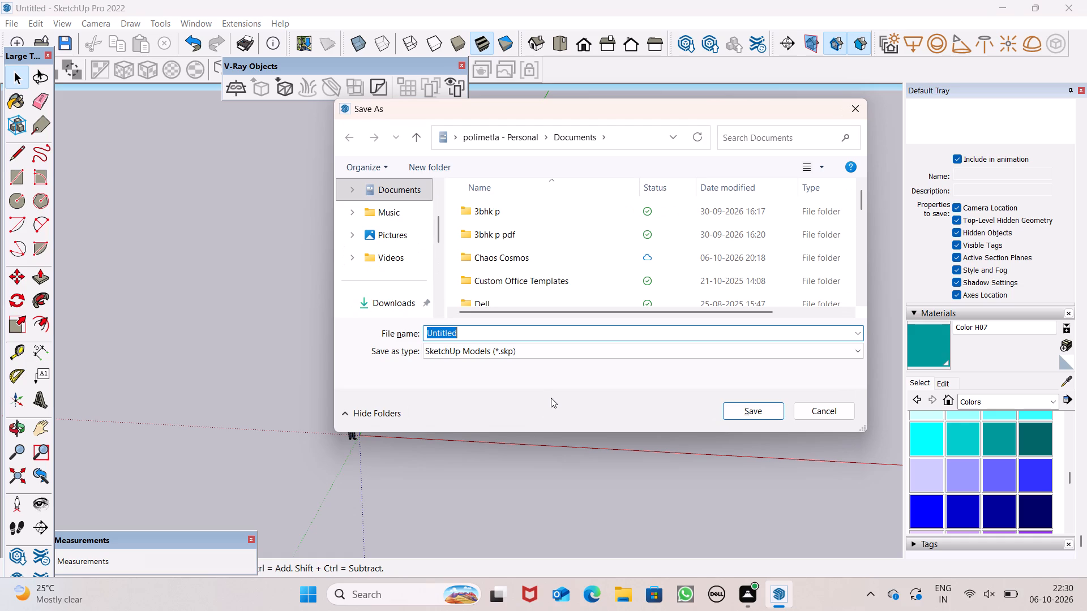
{"action": "key", "text": "BackSpace"}
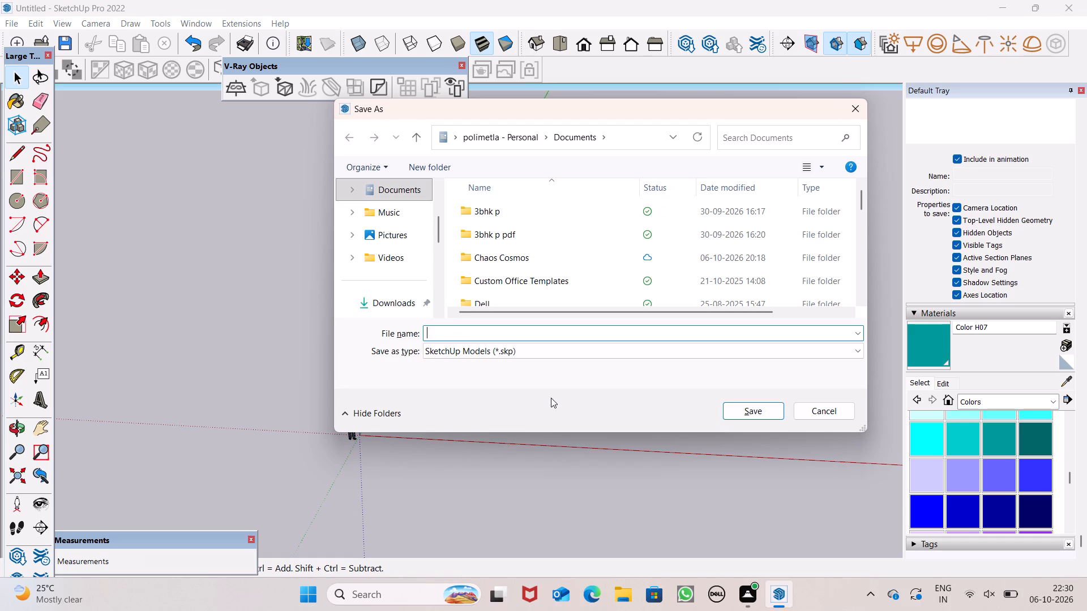
{"action": "type", "text": "ELEVATI"}
{"action": "type", "text": "ON"}
{"action": "key", "text": "Return"}
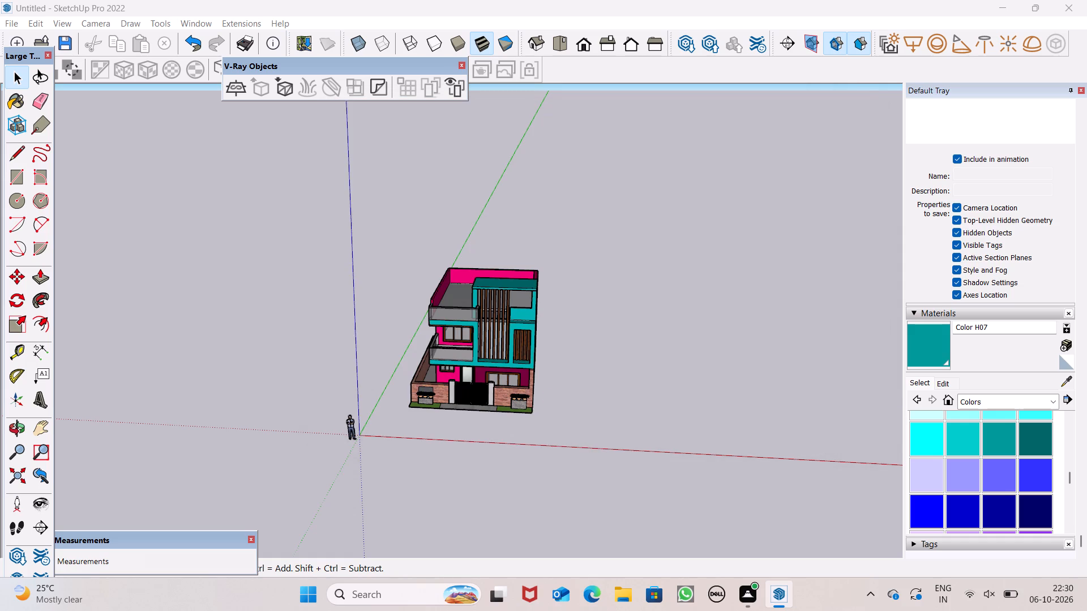
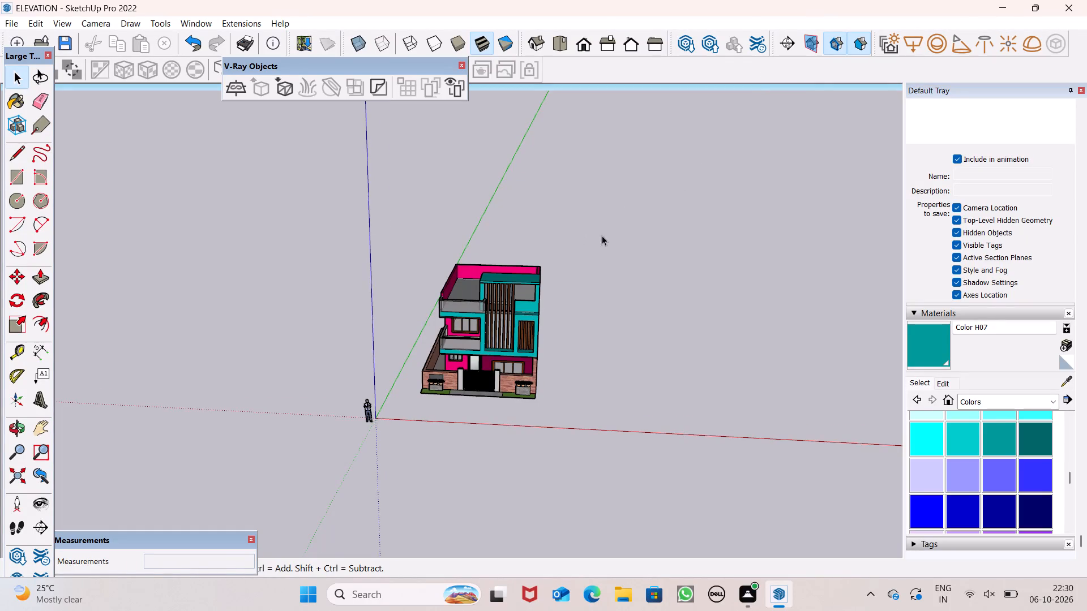
Paint the white first-floor balcony floor with Concrete Aggregate Smoke from Asphalt and Concrete.
{"action": "scroll", "coordinate": [600, 254], "scroll_direction": "down", "scroll_amount": 3}
{"action": "scroll", "coordinate": [523, 348], "scroll_direction": "up", "scroll_amount": 13}
{"action": "middle_click_drag", "start_coordinate": [608, 338], "coordinate": [620, 354]}
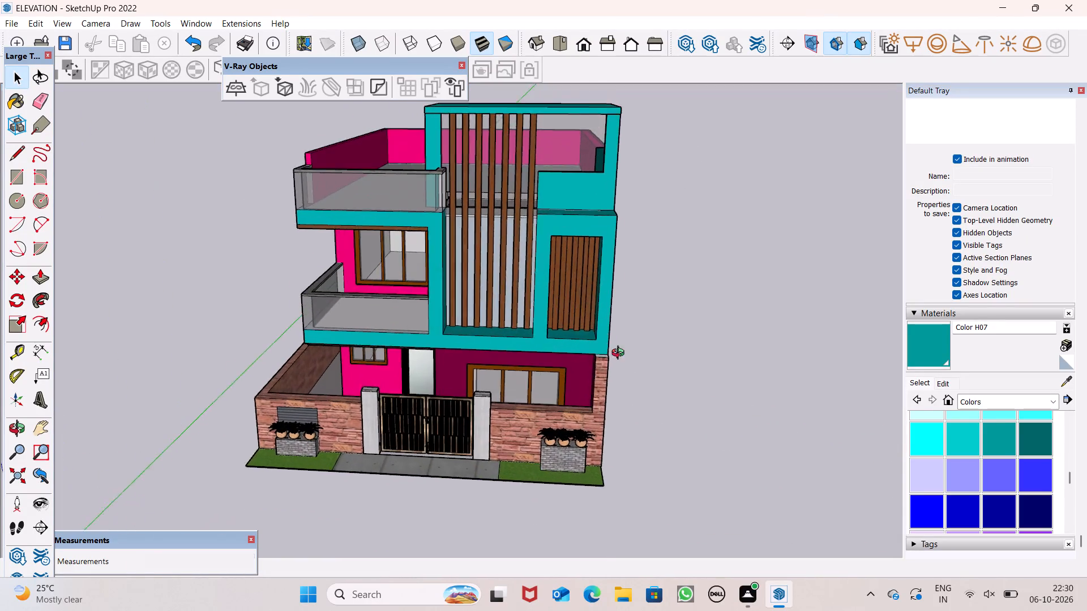
{"action": "middle_click_drag", "start_coordinate": [620, 354], "coordinate": [914, 452]}
{"action": "scroll", "coordinate": [546, 330], "scroll_direction": "down", "scroll_amount": 4}
{"action": "middle_click_drag", "start_coordinate": [476, 317], "coordinate": [455, 262]}
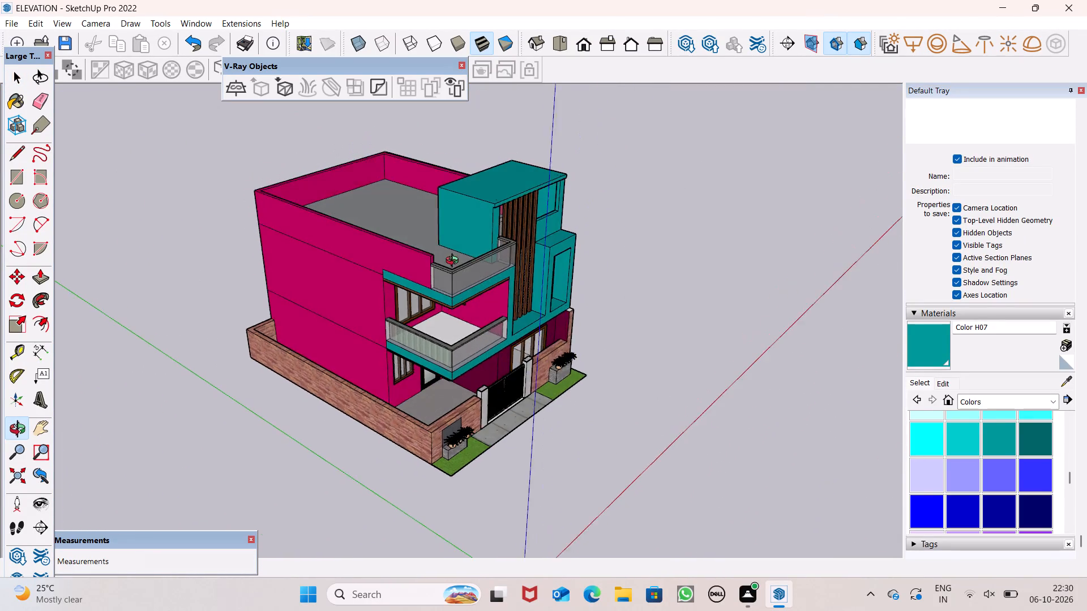
{"action": "middle_click_drag", "start_coordinate": [455, 262], "coordinate": [454, 261]}
{"action": "scroll", "coordinate": [485, 321], "scroll_direction": "up", "scroll_amount": 6}
{"action": "middle_click_drag", "start_coordinate": [461, 342], "coordinate": [469, 371]}
{"action": "scroll", "coordinate": [472, 377], "scroll_direction": "up", "scroll_amount": 1}
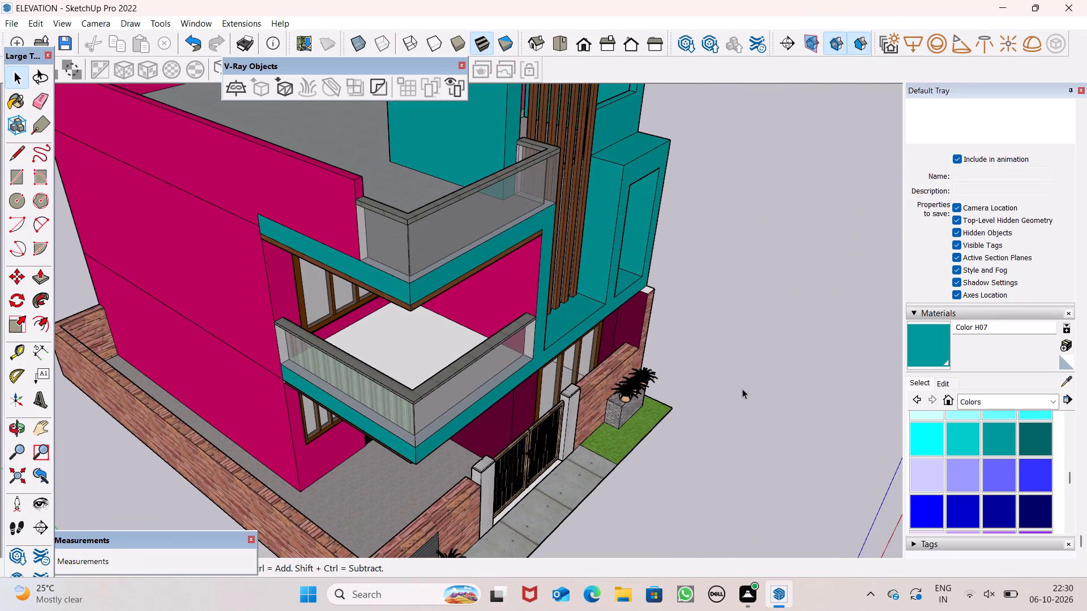
{"action": "left_click", "coordinate": [980, 406]}
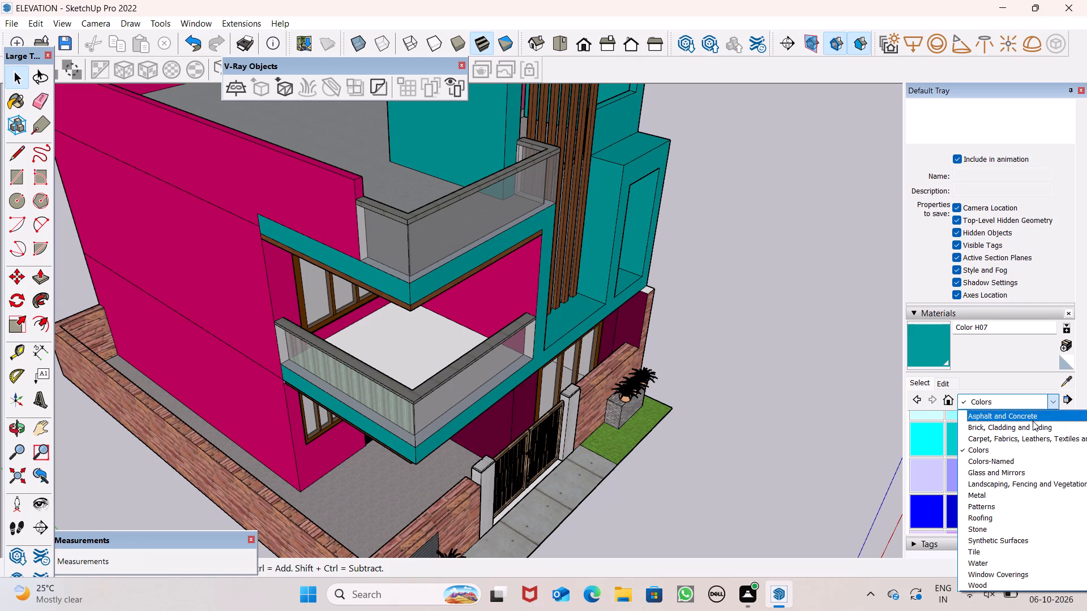
{"action": "left_click", "coordinate": [1030, 418]}
{"action": "left_click", "coordinate": [931, 464]}
{"action": "scroll", "coordinate": [515, 377], "scroll_direction": "up", "scroll_amount": 3}
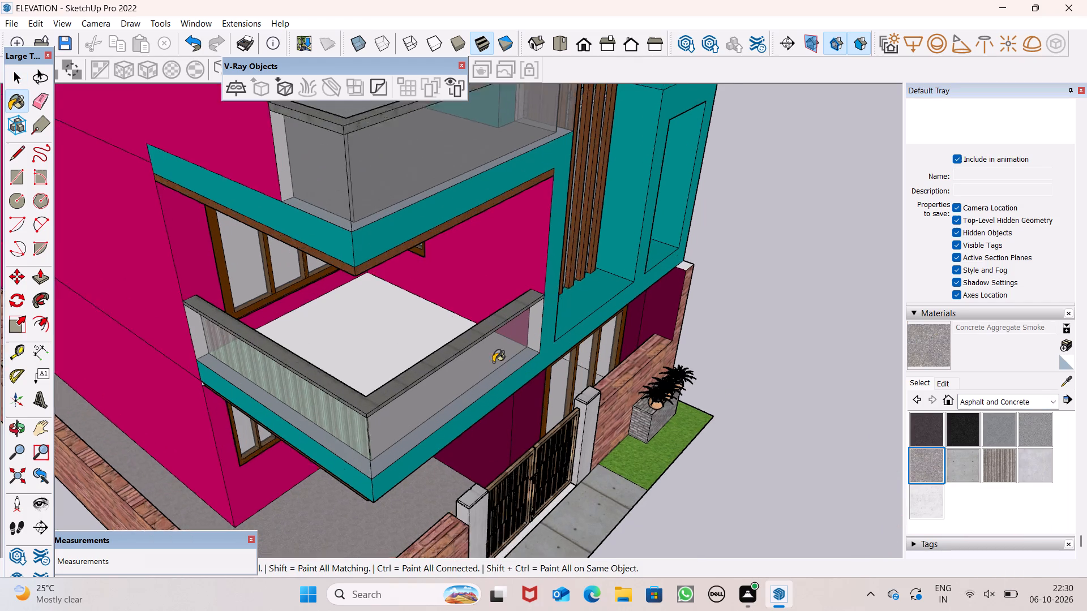
{"action": "scroll", "coordinate": [493, 362], "scroll_direction": "up", "scroll_amount": 2}
{"action": "left_click", "coordinate": [383, 333]}
Paint the white top face of the brick boundary wall beside the maroon ground-floor front with Stone Flagstone Ashlar from Brick, Cladding and Siding.
{"action": "scroll", "coordinate": [419, 334], "scroll_direction": "down", "scroll_amount": 5}
{"action": "middle_click_drag", "start_coordinate": [423, 349], "coordinate": [536, 384]}
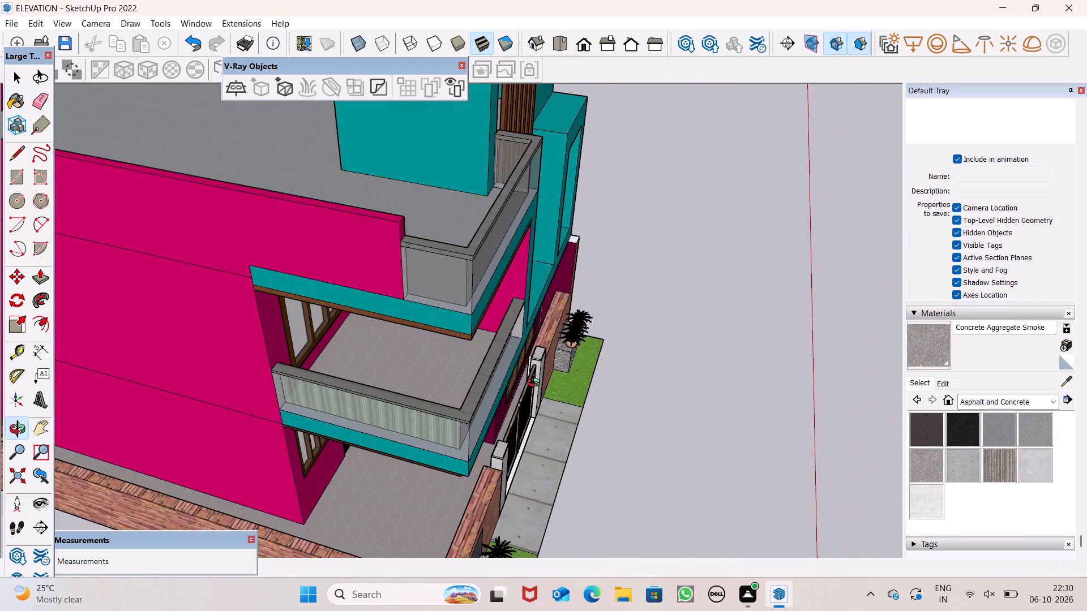
{"action": "middle_click_drag", "start_coordinate": [536, 384], "coordinate": [692, 468]}
{"action": "scroll", "coordinate": [684, 439], "scroll_direction": "up", "scroll_amount": 1}
{"action": "scroll", "coordinate": [657, 356], "scroll_direction": "down", "scroll_amount": 5}
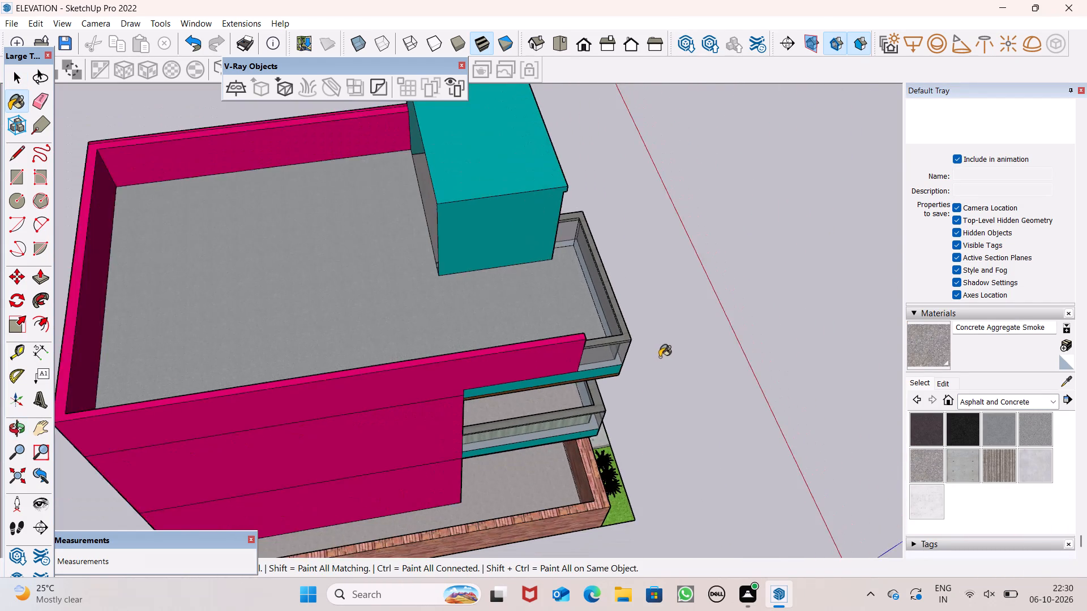
{"action": "scroll", "coordinate": [660, 357], "scroll_direction": "down", "scroll_amount": 5}
{"action": "middle_click_drag", "start_coordinate": [632, 363], "coordinate": [378, 257]}
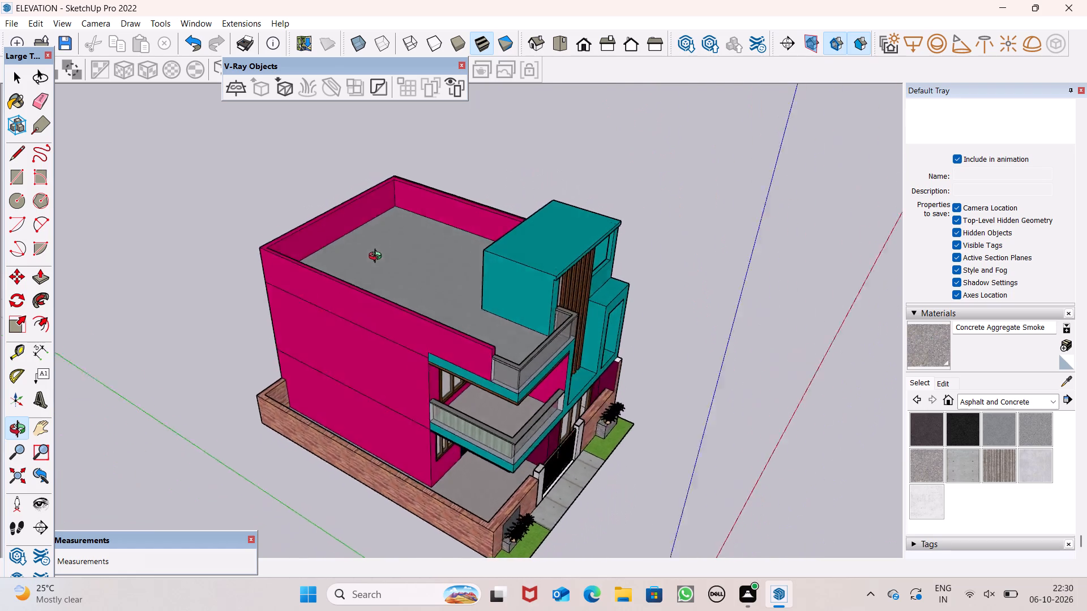
{"action": "middle_click_drag", "start_coordinate": [378, 257], "coordinate": [307, 244]}
{"action": "scroll", "coordinate": [396, 292], "scroll_direction": "down", "scroll_amount": 1}
{"action": "middle_click_drag", "start_coordinate": [656, 408], "coordinate": [446, 371]}
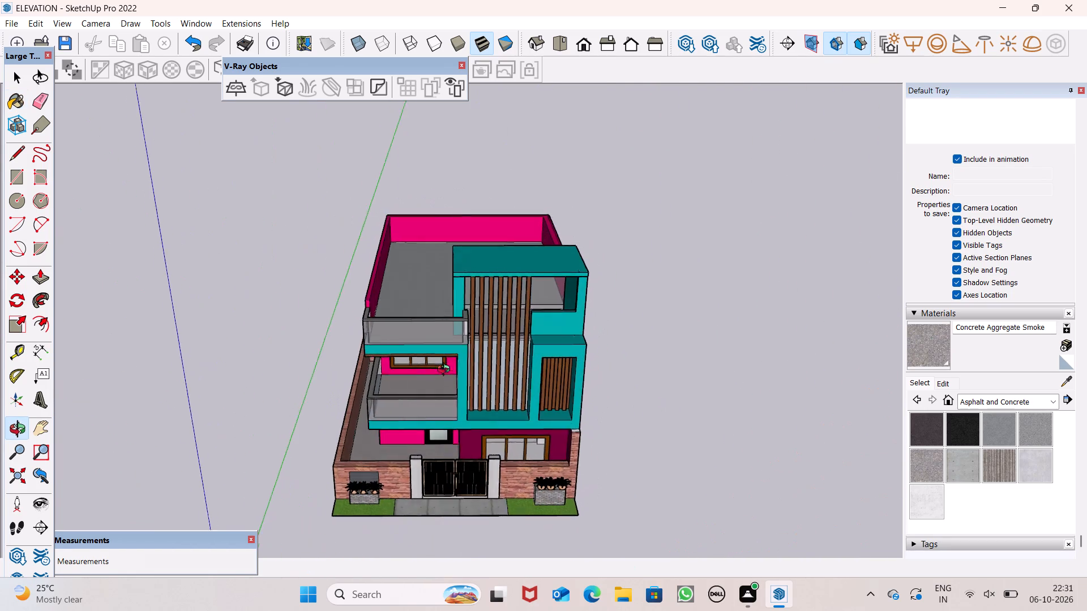
{"action": "middle_click_drag", "start_coordinate": [446, 371], "coordinate": [446, 373]}
{"action": "scroll", "coordinate": [572, 449], "scroll_direction": "up", "scroll_amount": 11}
{"action": "middle_click_drag", "start_coordinate": [585, 468], "coordinate": [612, 565]}
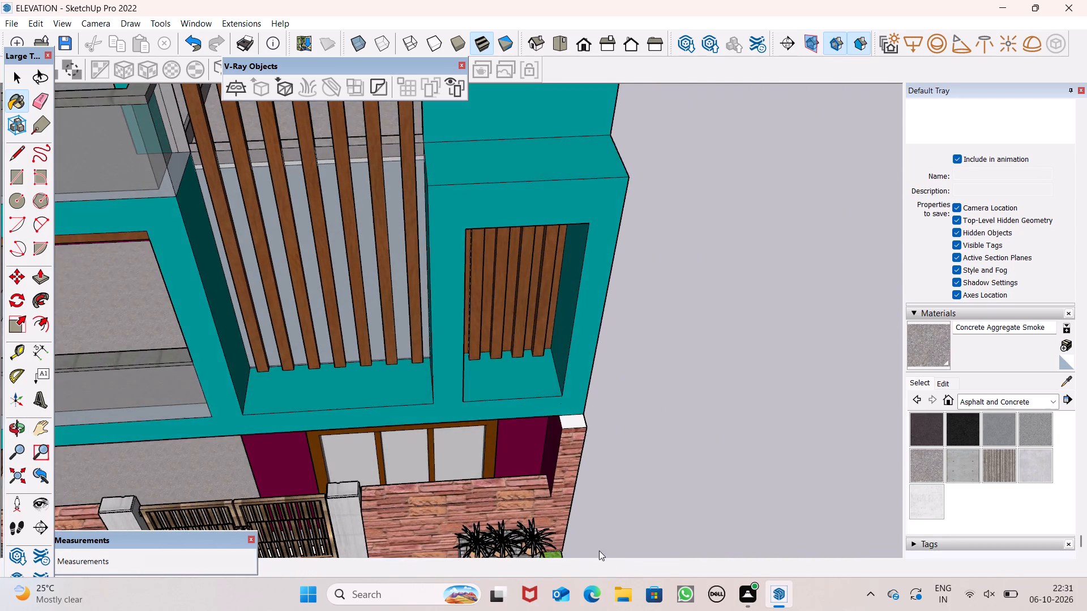
{"action": "scroll", "coordinate": [550, 468], "scroll_direction": "up", "scroll_amount": 5}
{"action": "middle_click_drag", "start_coordinate": [681, 450], "coordinate": [742, 539]}
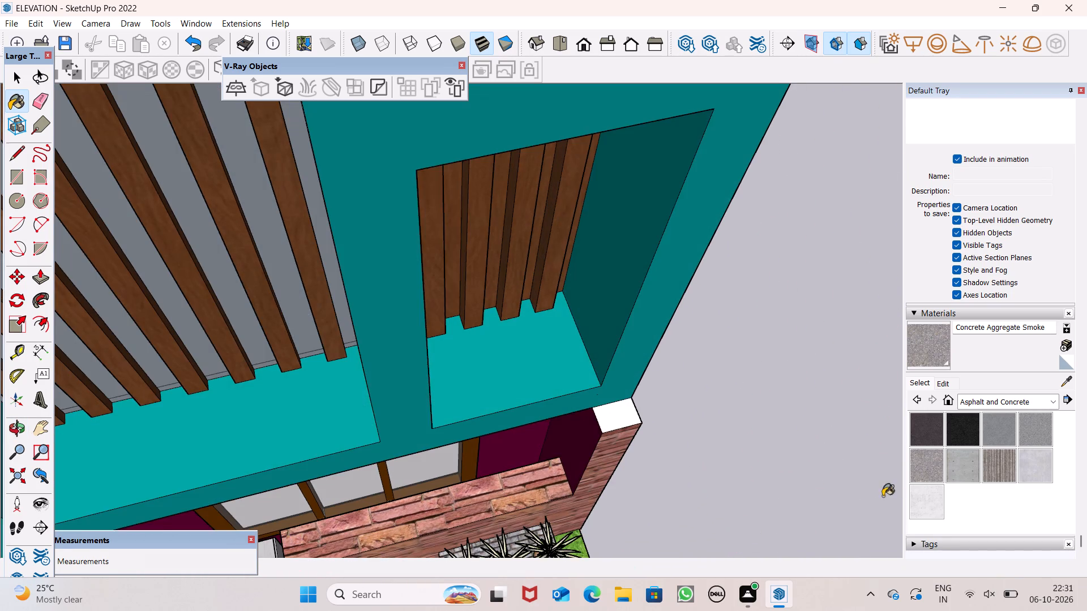
{"action": "left_click", "coordinate": [1042, 407]}
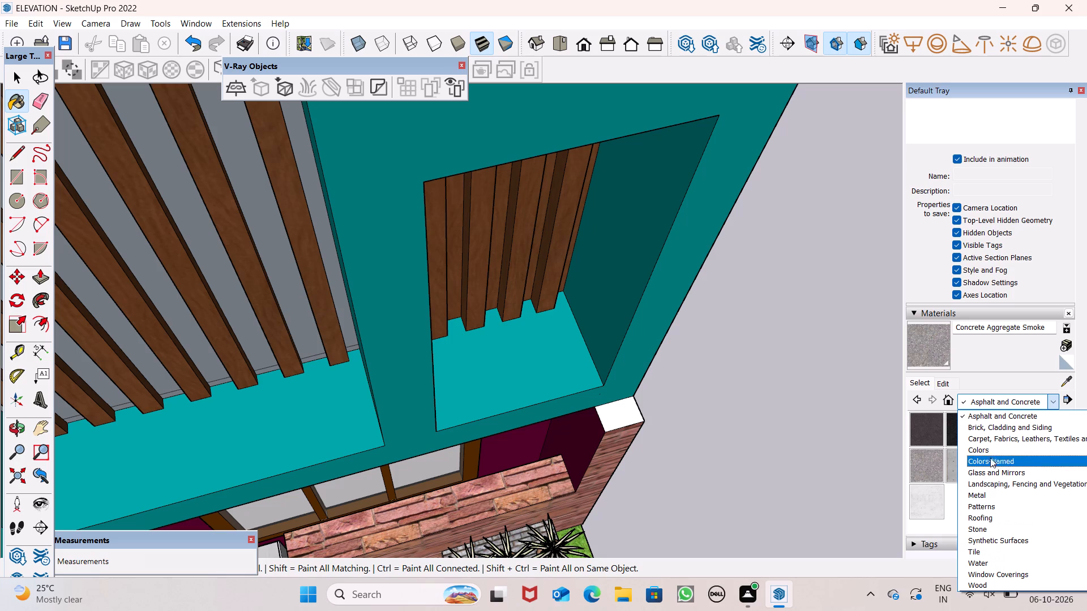
{"action": "left_click", "coordinate": [1011, 428]}
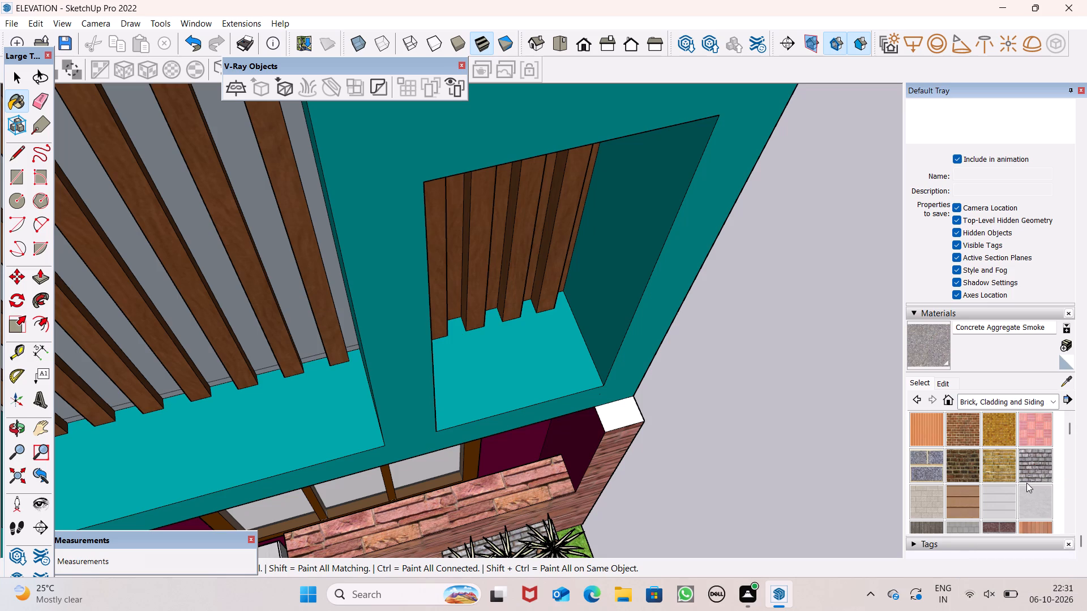
{"action": "scroll", "coordinate": [1026, 483], "scroll_direction": "down", "scroll_amount": 1}
{"action": "left_click", "coordinate": [1030, 502]}
{"action": "scroll", "coordinate": [699, 364], "scroll_direction": "up", "scroll_amount": 3}
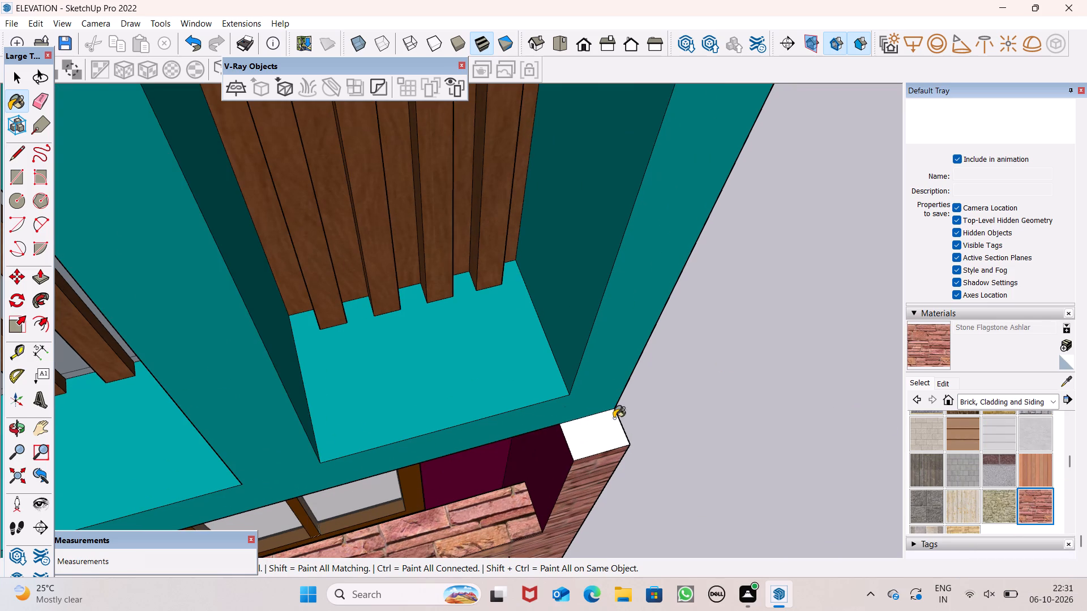
{"action": "left_click", "coordinate": [612, 434]}
Examine the house from above and from the front for unpainted faces, ending on a full front view with the sky.
{"action": "scroll", "coordinate": [704, 411], "scroll_direction": "down", "scroll_amount": 18}
{"action": "scroll", "coordinate": [754, 417], "scroll_direction": "down", "scroll_amount": 2}
{"action": "middle_click_drag", "start_coordinate": [764, 444], "coordinate": [575, 319]}
{"action": "scroll", "coordinate": [575, 319], "scroll_direction": "up", "scroll_amount": 1}
{"action": "scroll", "coordinate": [616, 382], "scroll_direction": "down", "scroll_amount": 5}
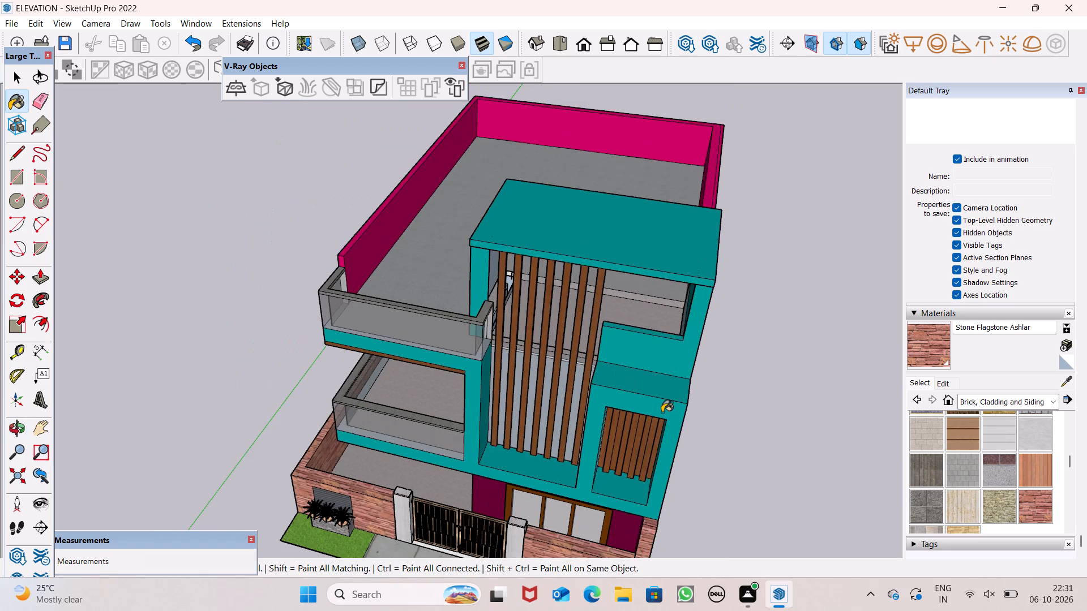
{"action": "scroll", "coordinate": [666, 414], "scroll_direction": "down", "scroll_amount": 5}
{"action": "middle_click_drag", "start_coordinate": [640, 479], "coordinate": [790, 425]}
{"action": "scroll", "coordinate": [711, 412], "scroll_direction": "down", "scroll_amount": 3}
{"action": "middle_click_drag", "start_coordinate": [711, 414], "coordinate": [629, 343]}
{"action": "key", "text": "space"}
{"action": "middle_click_drag", "start_coordinate": [674, 377], "coordinate": [636, 389]}
{"action": "scroll", "coordinate": [655, 343], "scroll_direction": "down", "scroll_amount": 2}
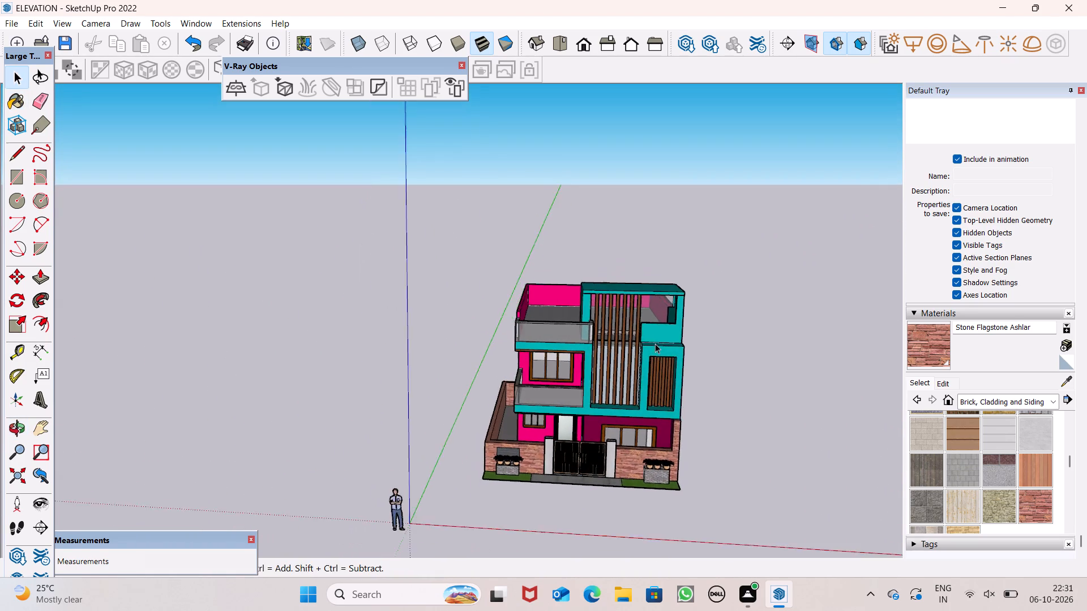
{"action": "scroll", "coordinate": [655, 343], "scroll_direction": "down", "scroll_amount": 2}
{"action": "middle_click_drag", "start_coordinate": [682, 406], "coordinate": [786, 531]}
{"action": "scroll", "coordinate": [766, 468], "scroll_direction": "up", "scroll_amount": 1}
{"action": "middle_click_drag", "start_coordinate": [766, 467], "coordinate": [638, 336]}
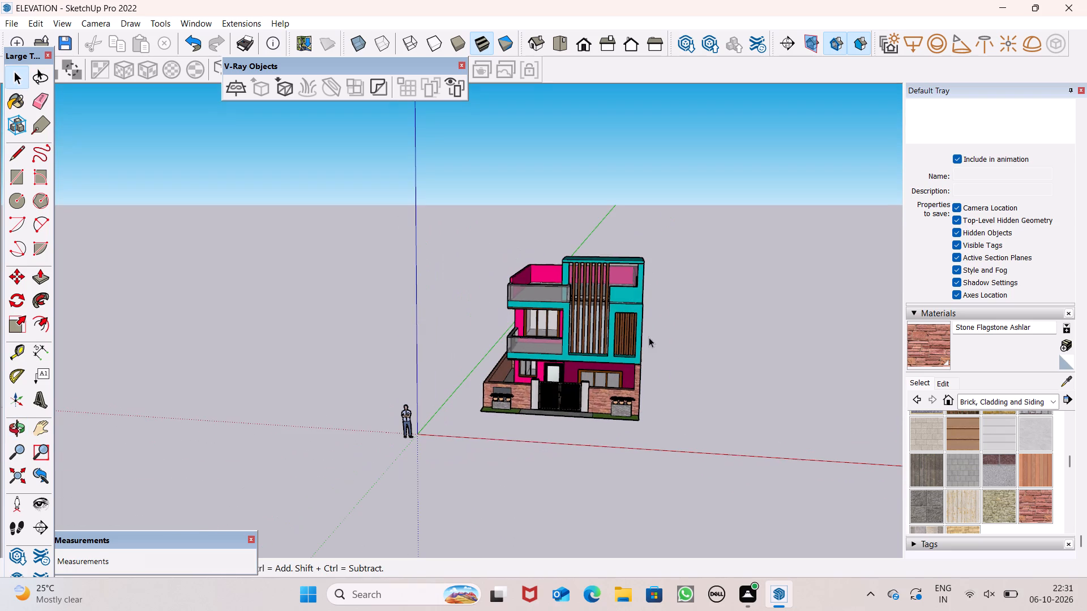
{"action": "right_click", "coordinate": [658, 342]}
{"action": "left_click", "coordinate": [754, 425]}
Export the current view as a 2D JPEG image named ELEVATION in the Documents folder.
{"action": "left_click", "coordinate": [19, 25]}
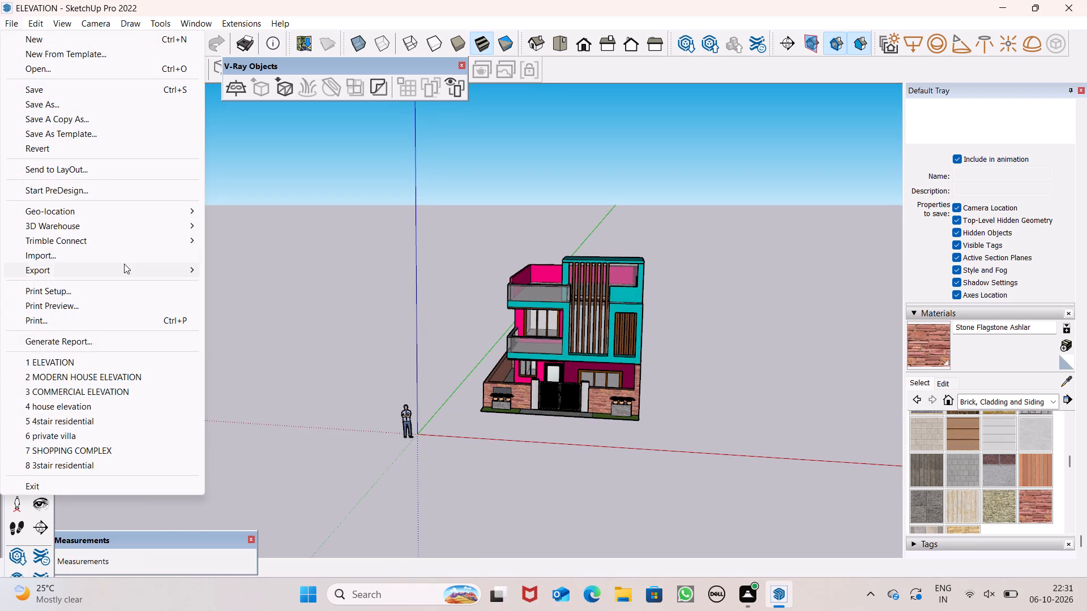
{"action": "left_click", "coordinate": [126, 270]}
{"action": "left_click", "coordinate": [234, 285]}
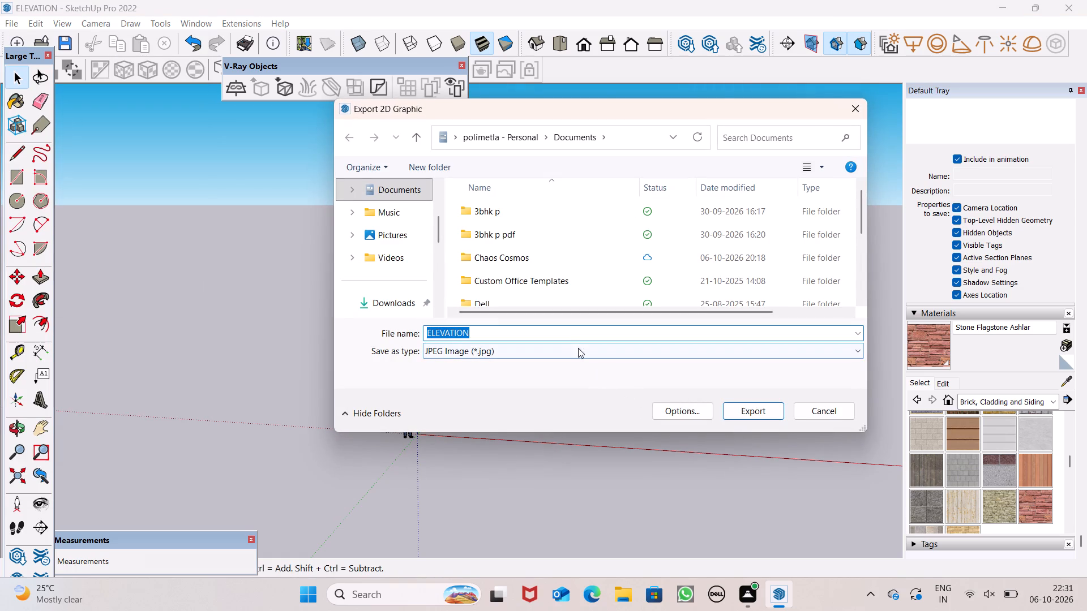
{"action": "left_click", "coordinate": [739, 418]}
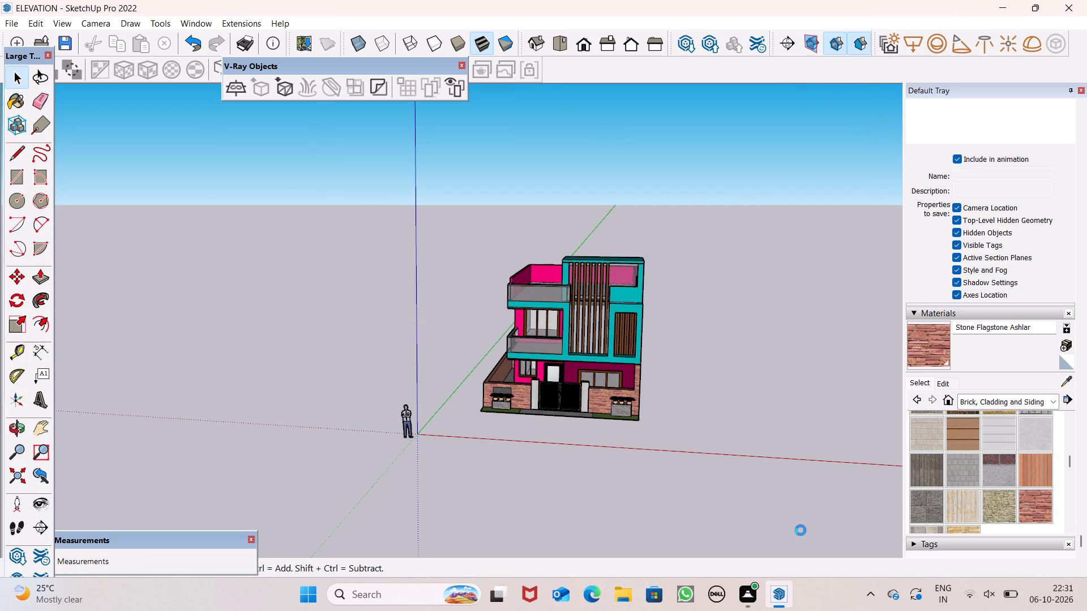